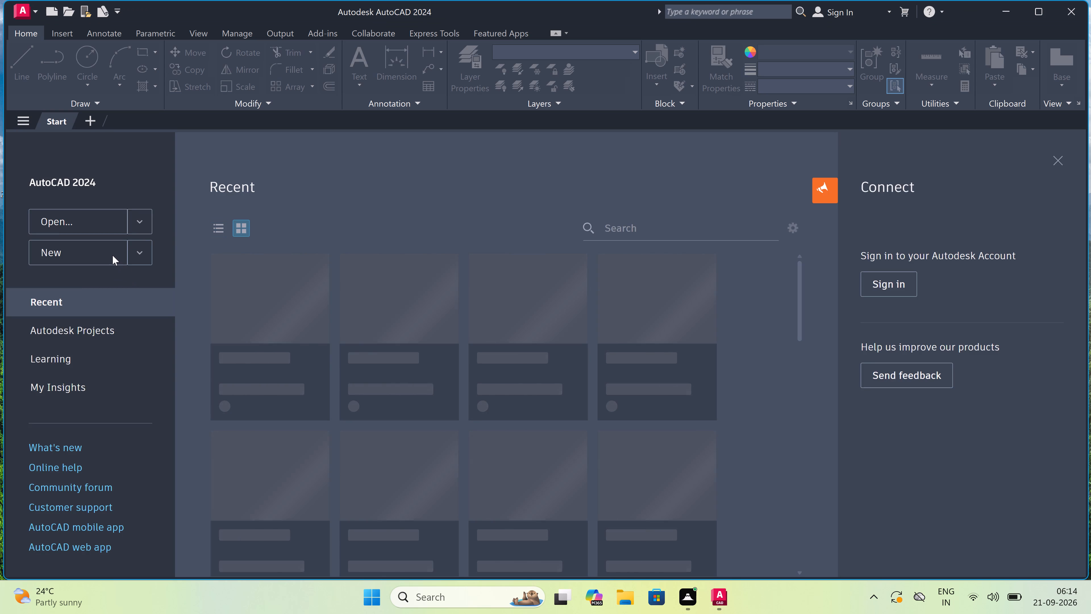
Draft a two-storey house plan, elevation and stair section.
Create a new blank drawing.
double_click(112, 254)
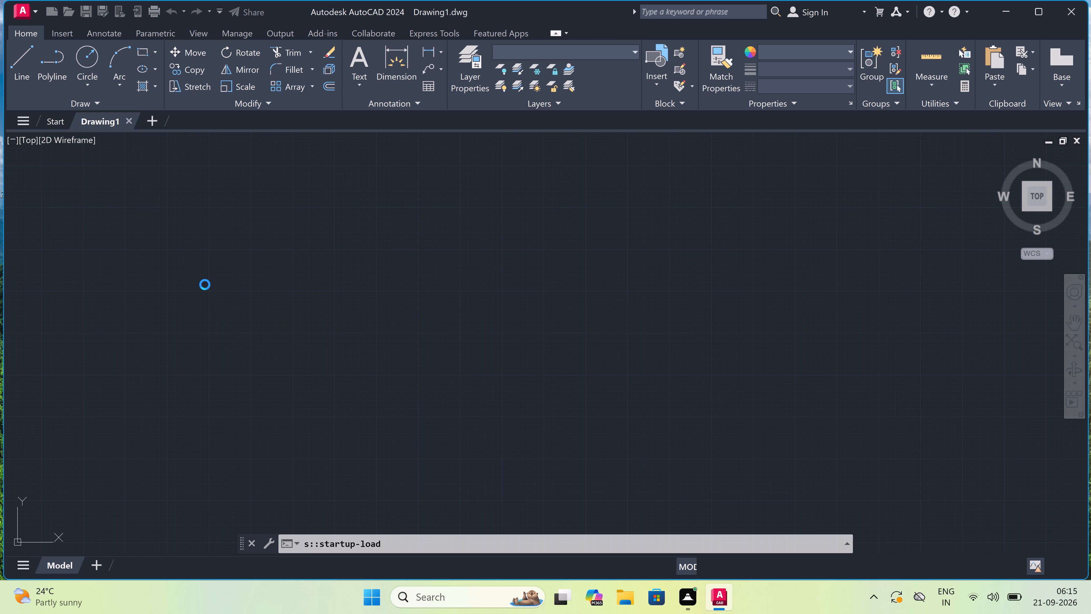
Configure the drawing units to Engineering length with 0'-0" precision and Inches as the insertion scale.
type("un")
key("space")
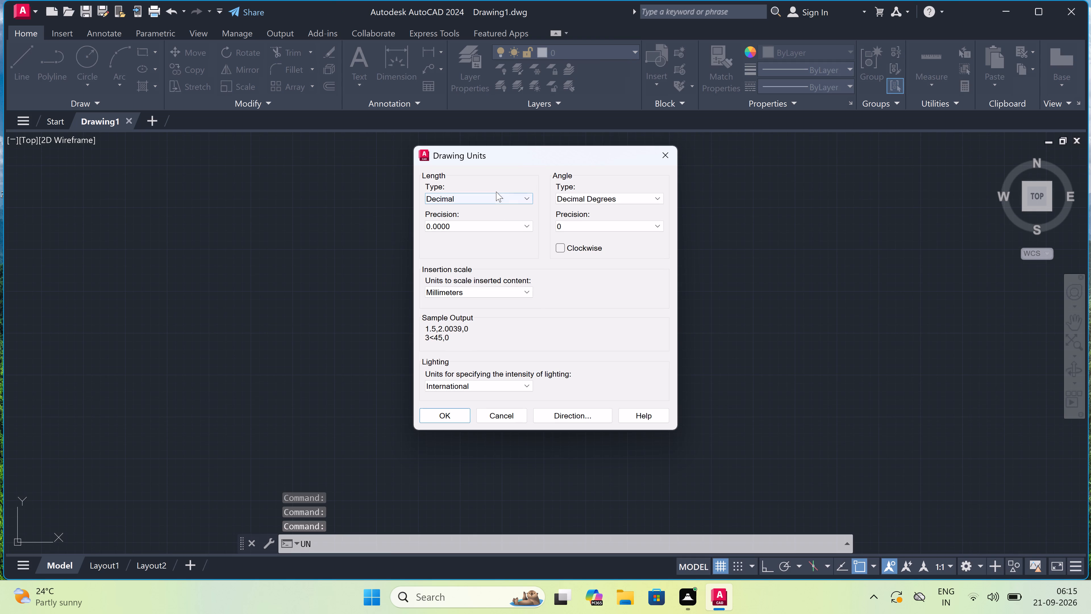
left_click(496, 196)
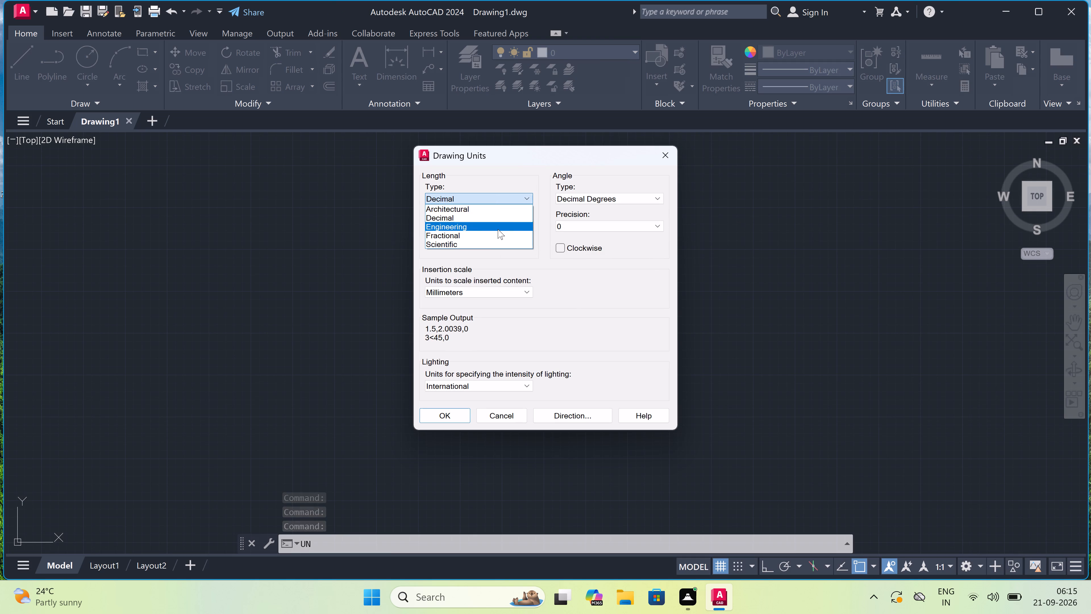
left_click(498, 229)
left_click(496, 224)
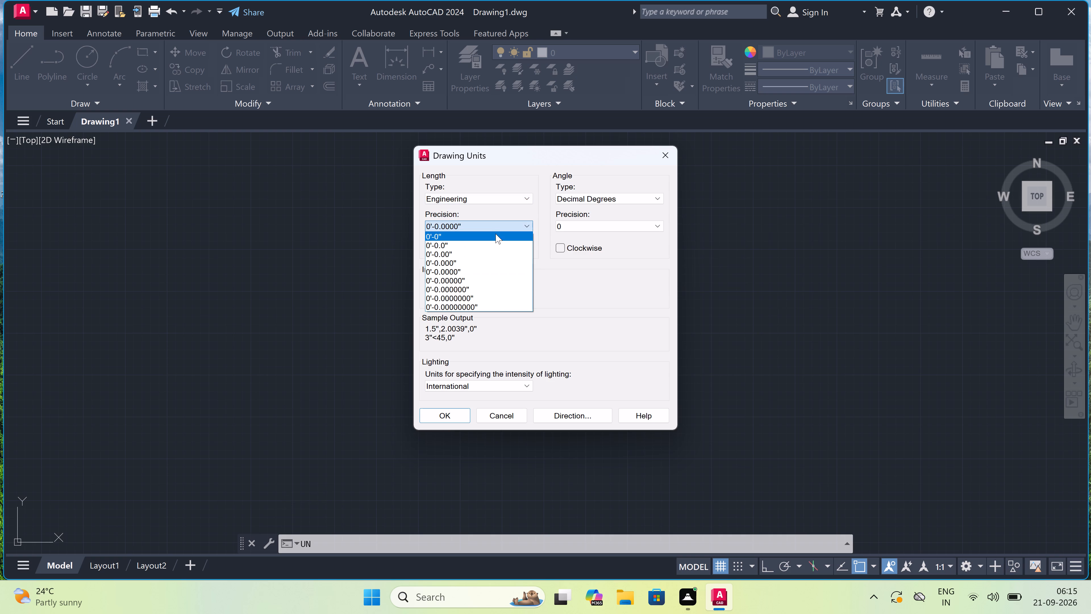
left_click(495, 234)
left_click(484, 295)
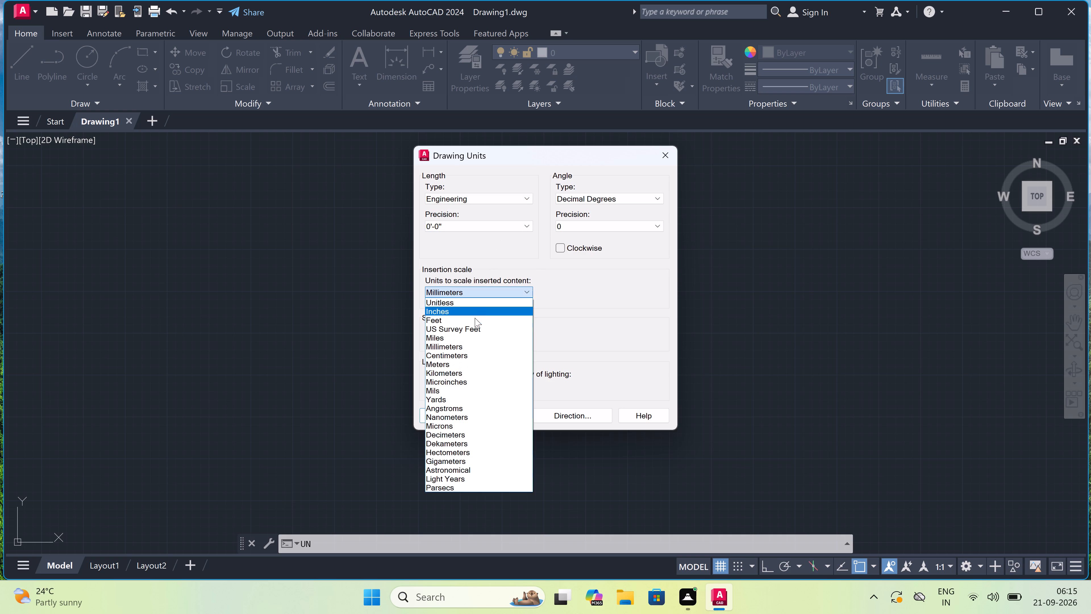
left_click(472, 312)
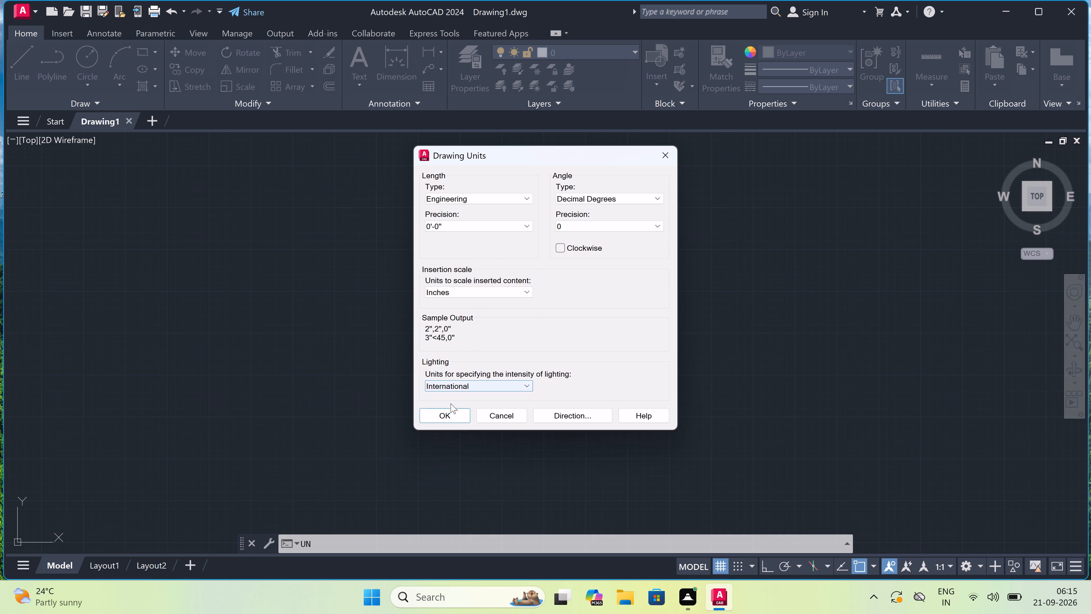
left_click(445, 416)
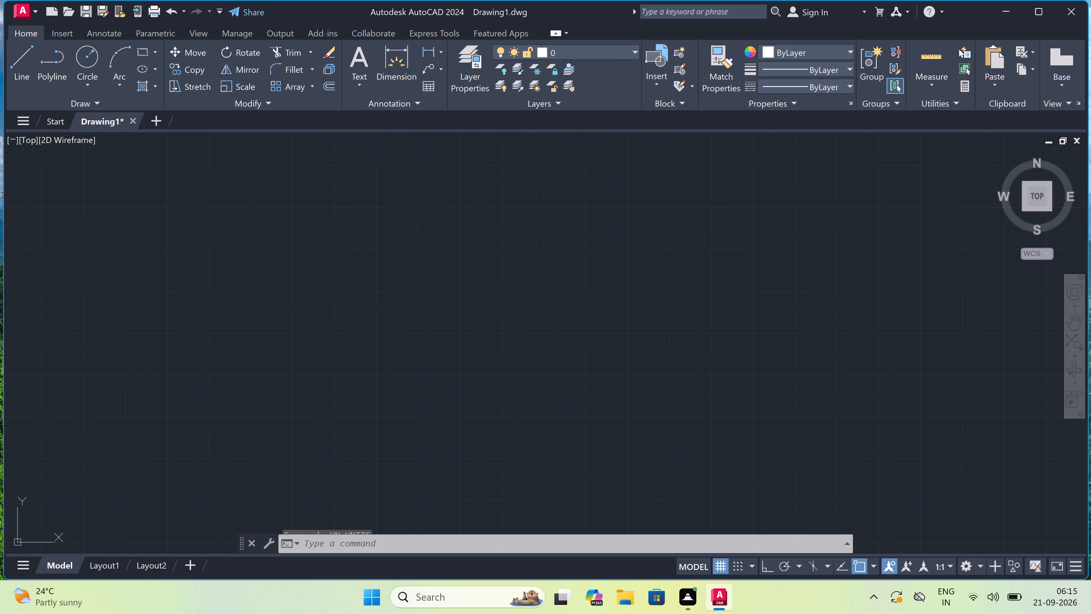
With ortho on, draw a vertical and a horizontal construction line crossing at one common point.
type("xl")
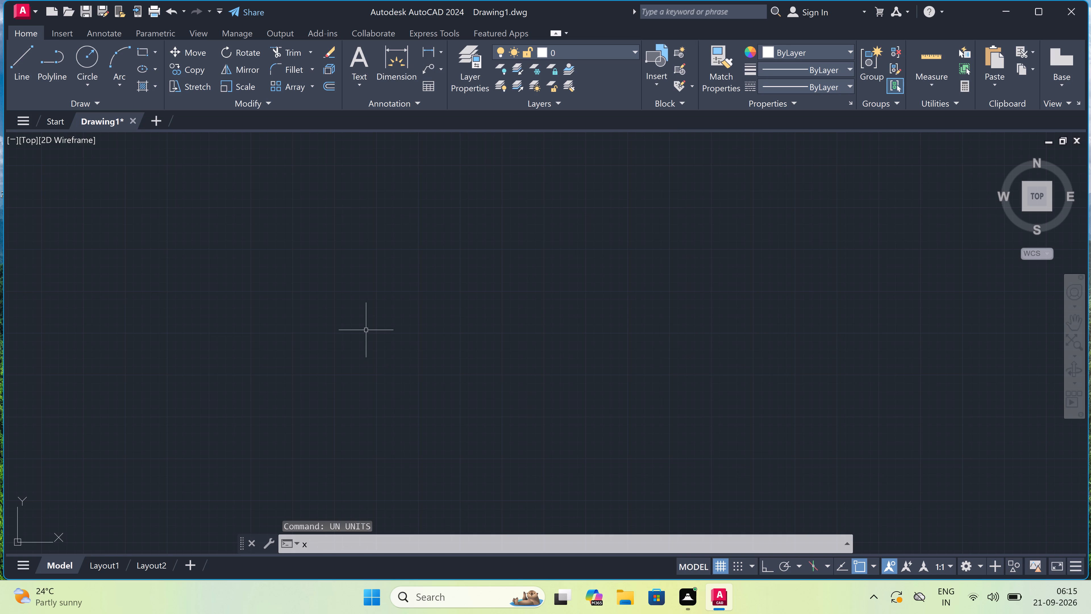
key("space")
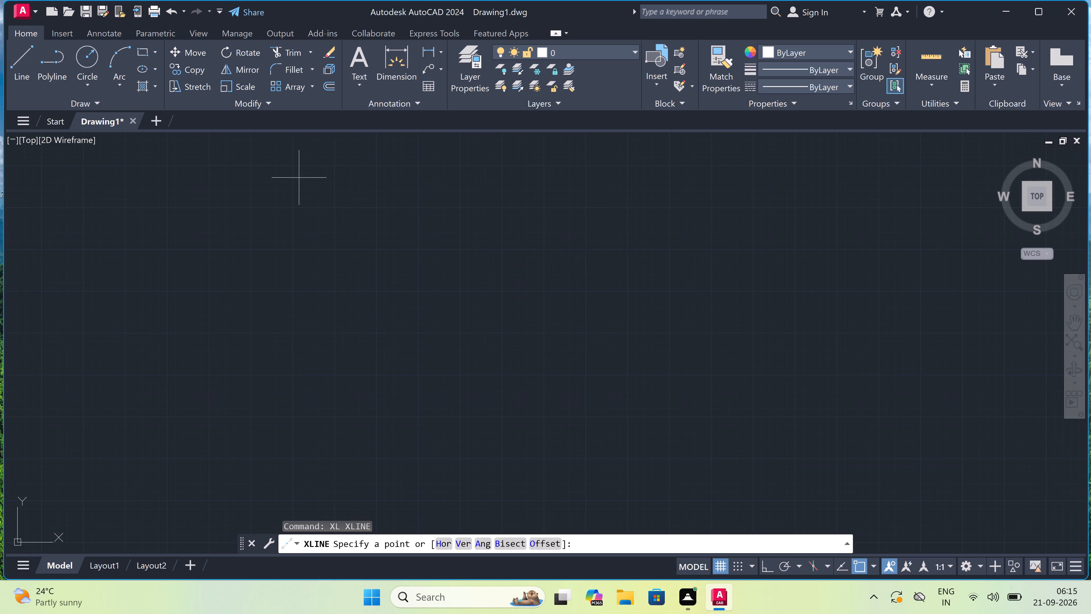
left_click(295, 145)
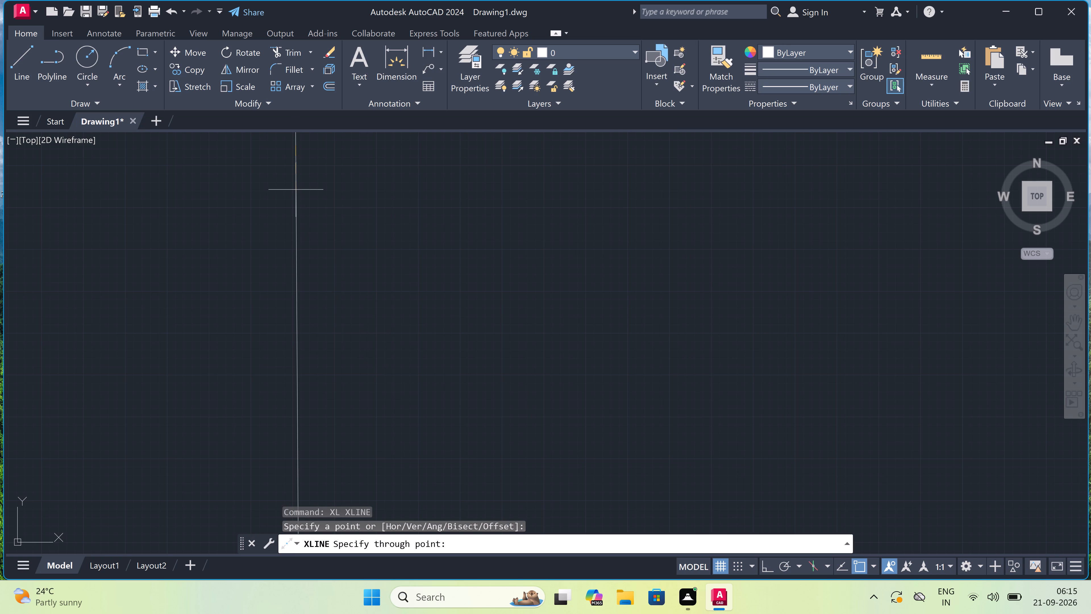
key("F8")
left_click(287, 230)
left_click(290, 184)
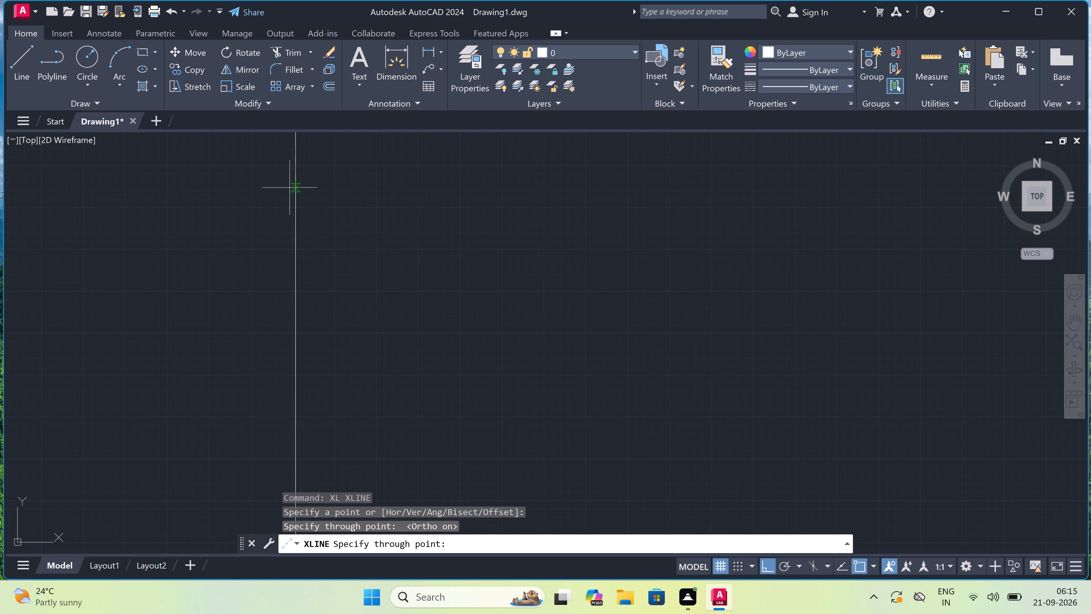
double_click(198, 202)
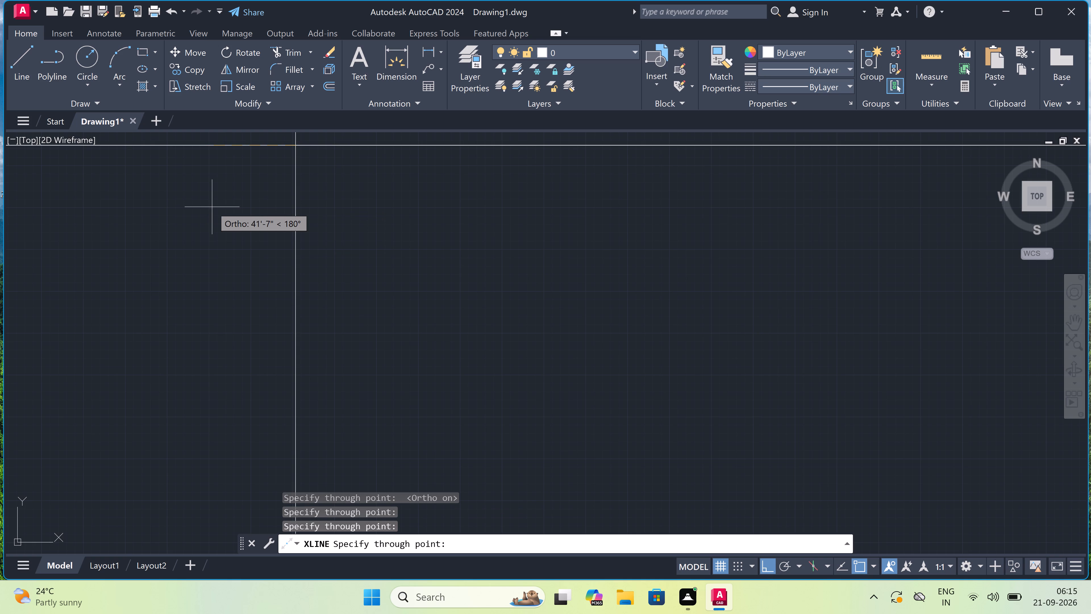
key("Escape")
Trim the two construction lines beyond their intersection so they form the upper-left outer corner of the plan.
scroll(243, 232, "down", 3)
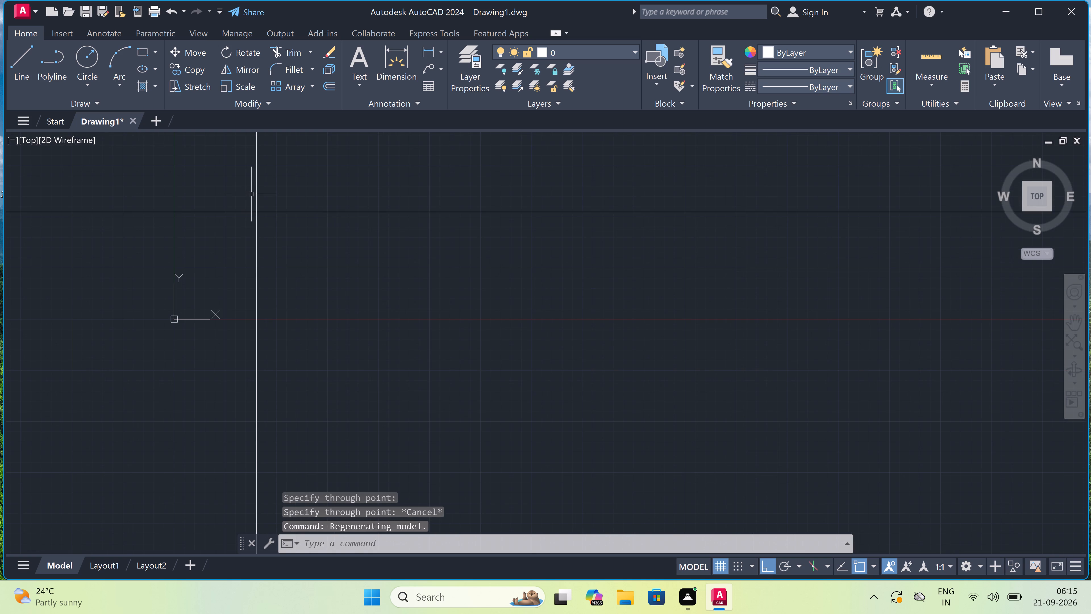
scroll(251, 215, "up", 4)
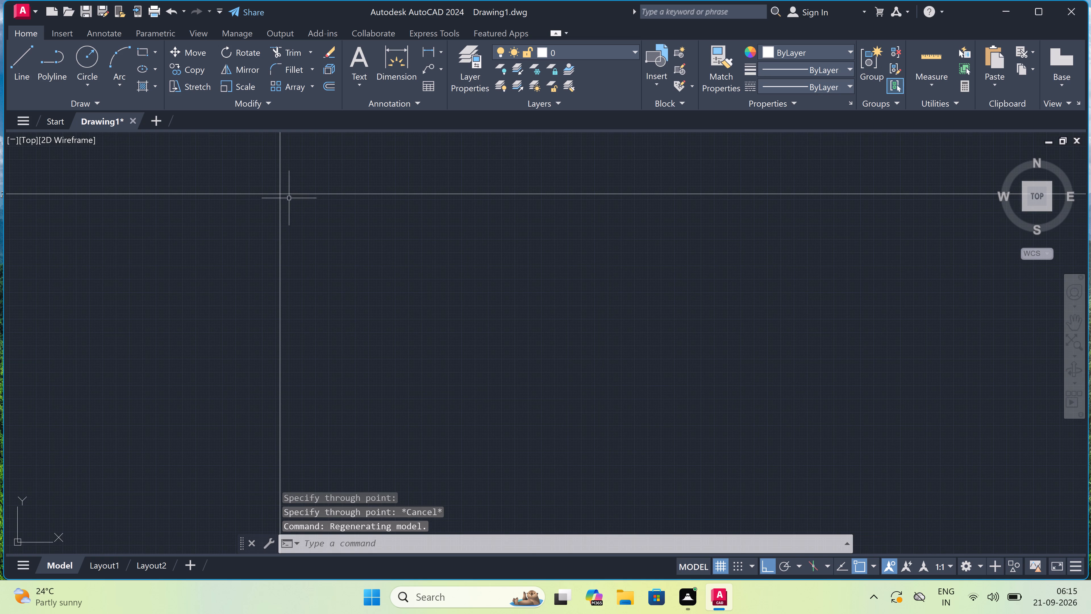
scroll(282, 194, "up", 8)
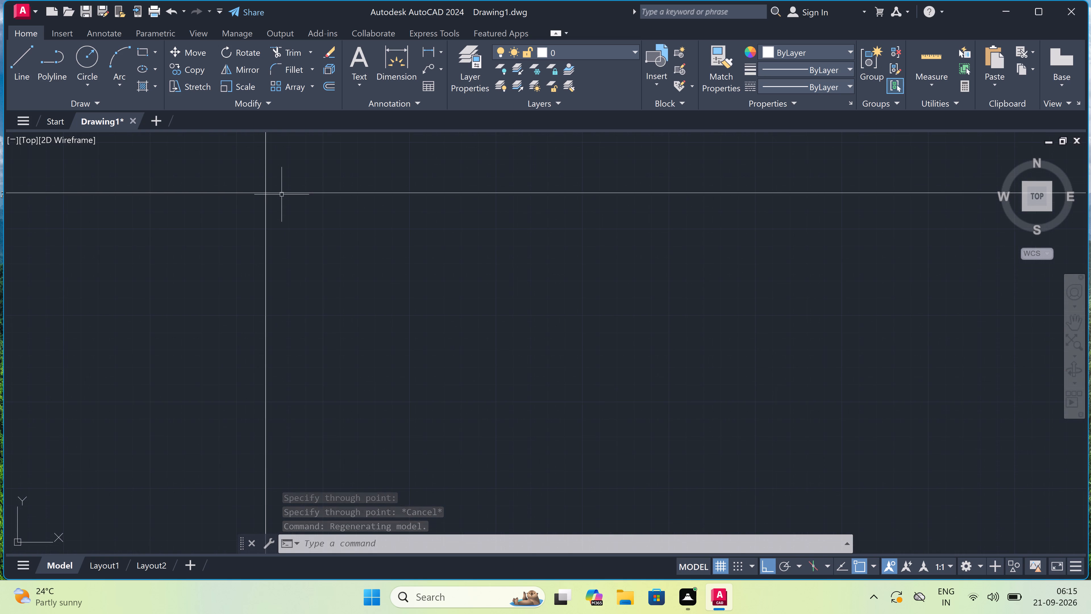
type("tr")
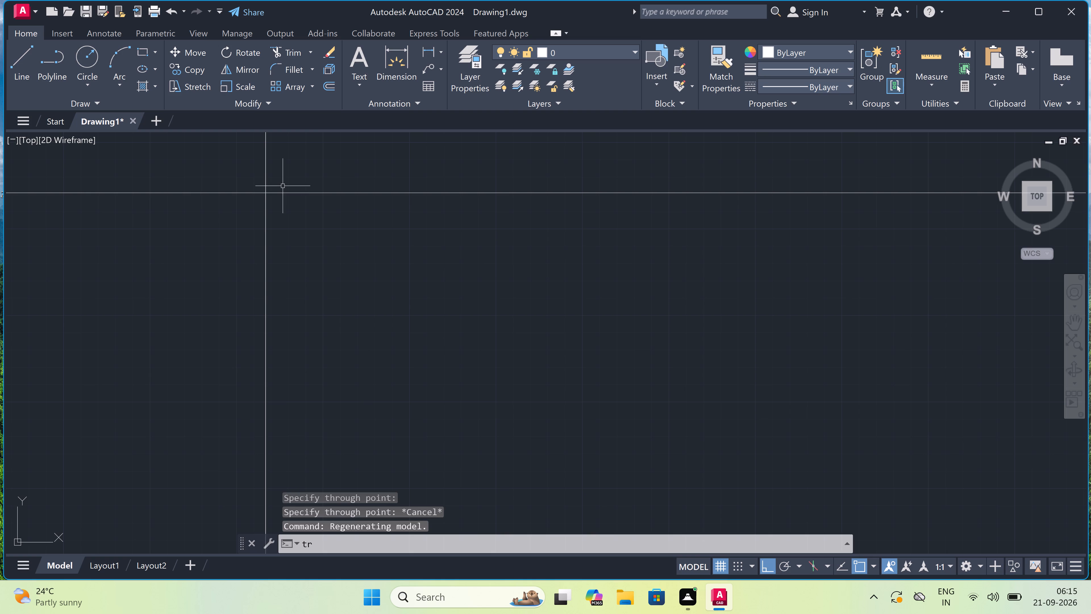
key("space")
left_click(280, 164)
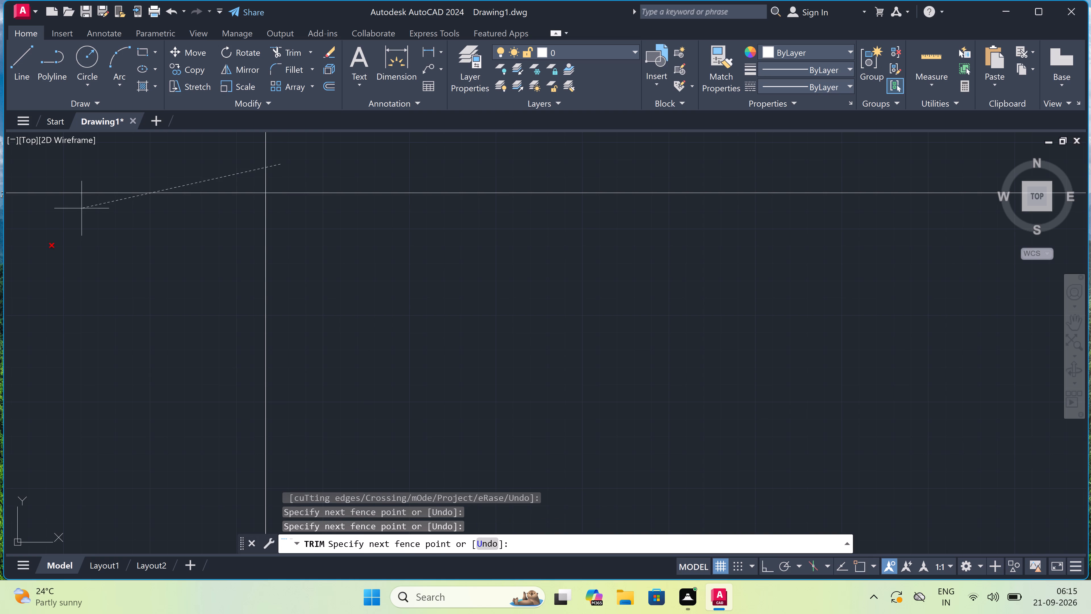
left_click(43, 257)
key("Escape")
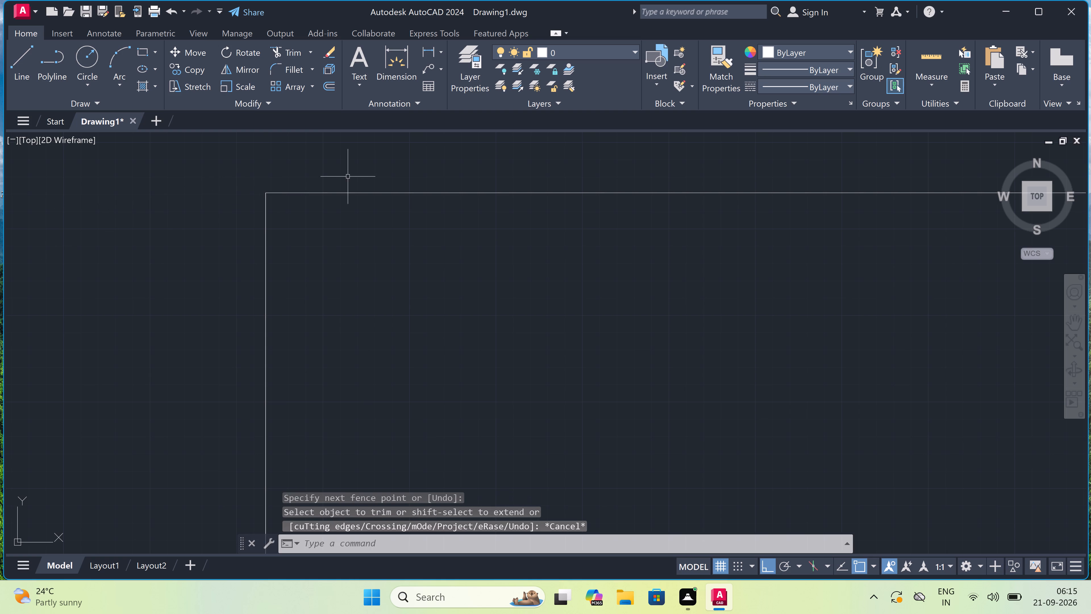
Offset the top and left outer wall lines 9" inward to form the outer wall thickness.
key("o")
key("space")
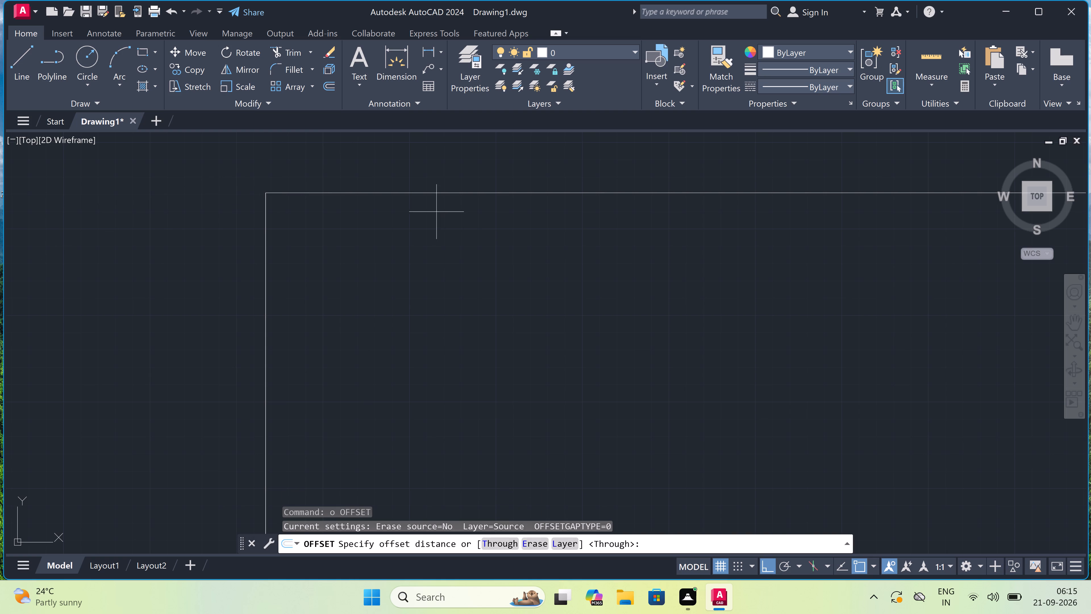
left_click_drag(440, 194, 443, 205)
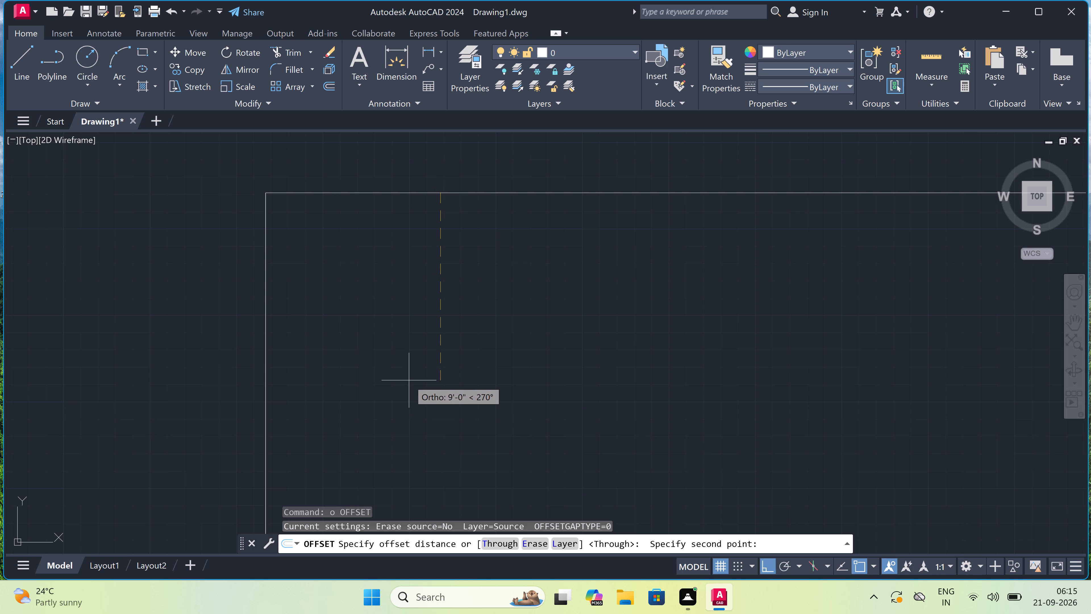
key("9")
type("\"")
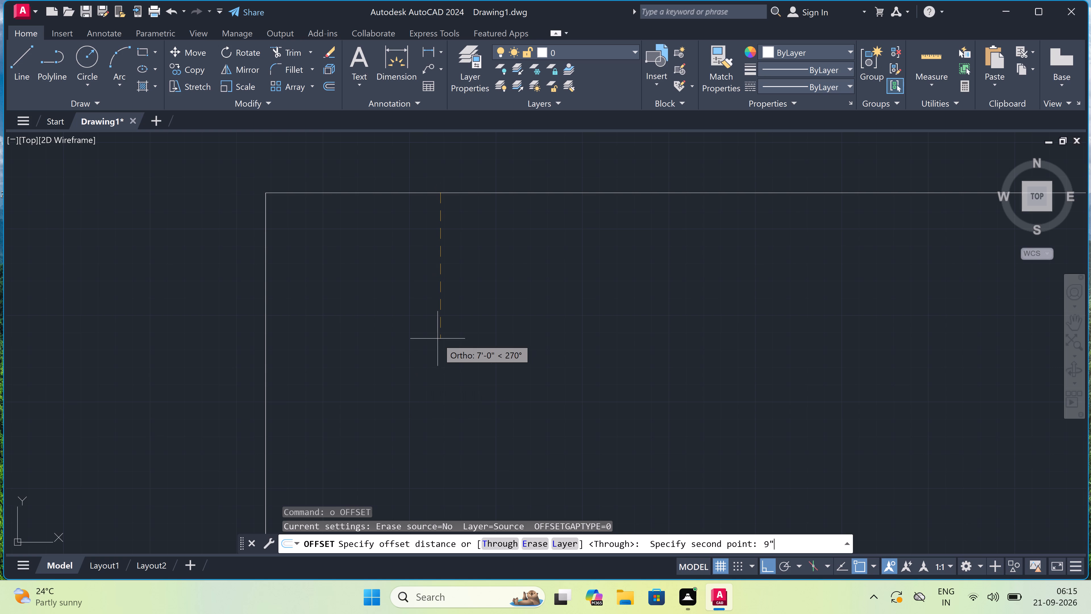
key("space")
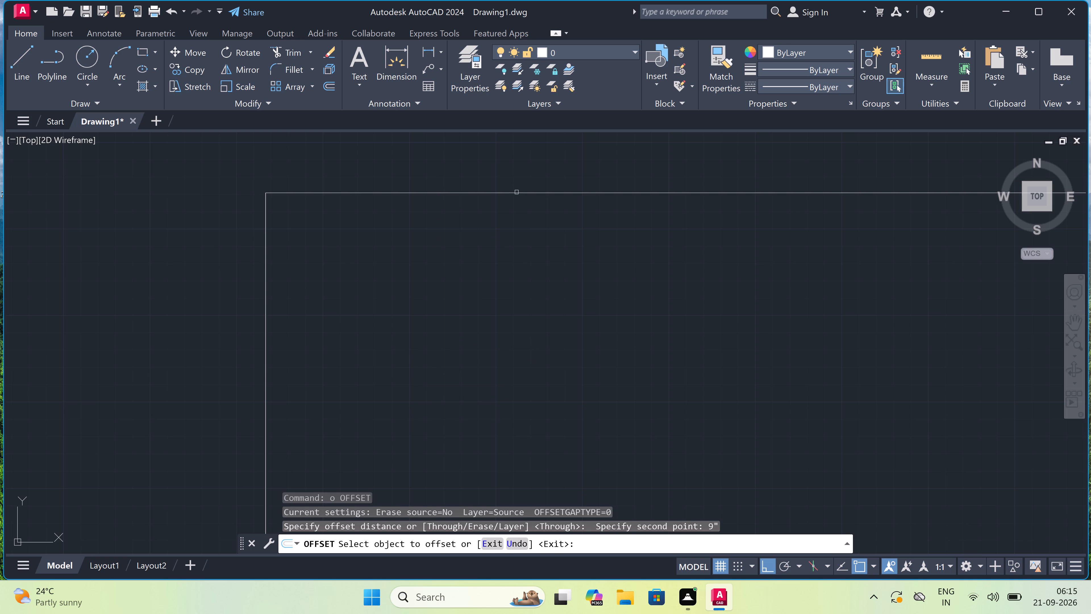
left_click_drag(517, 192, 520, 201)
left_click(518, 224)
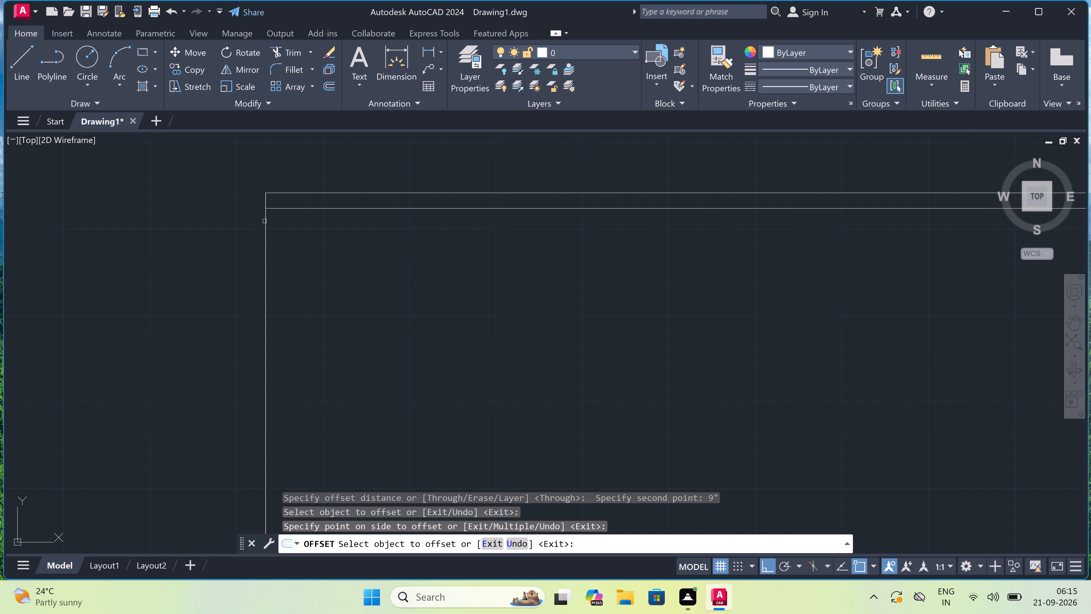
left_click(265, 221)
left_click(341, 222)
key("Escape")
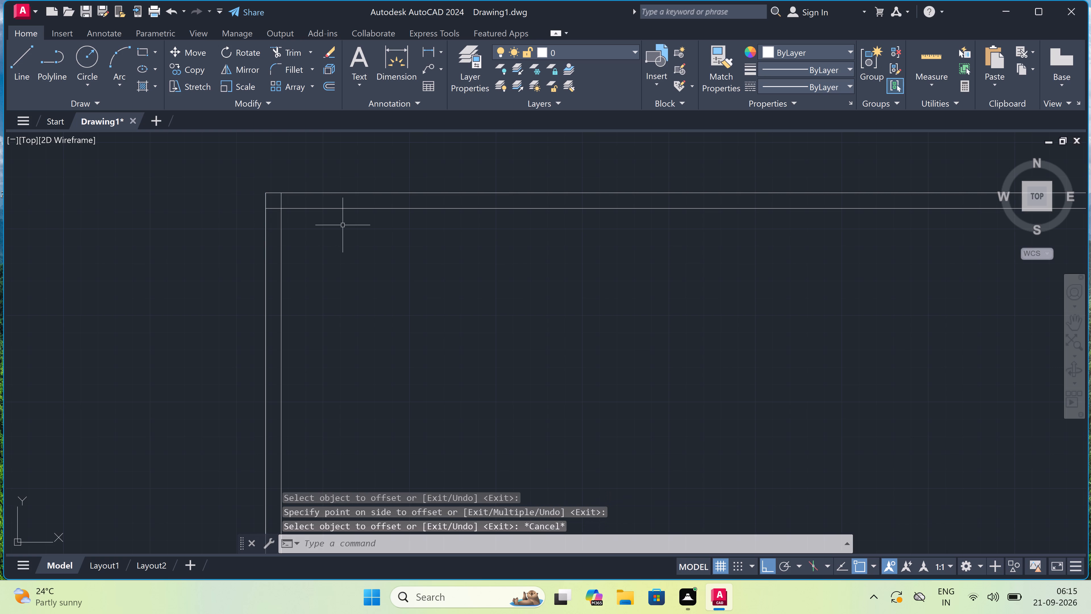
Offset the inner top wall line 4'10" downward to place the first interior partition line.
key("space")
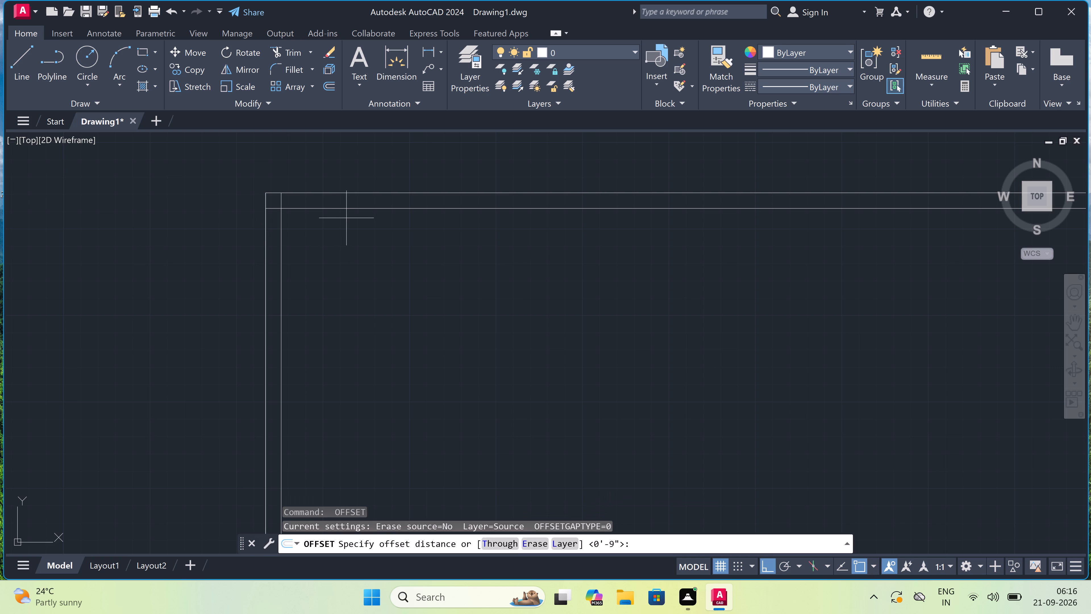
left_click(349, 213)
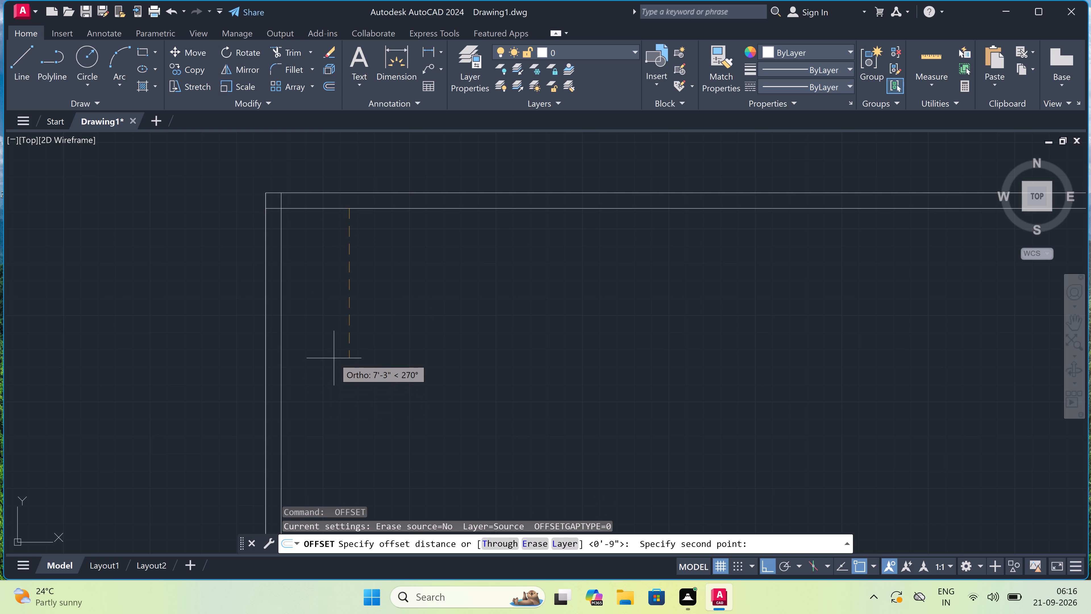
key("4")
type("'1")
type("0\"")
key("space")
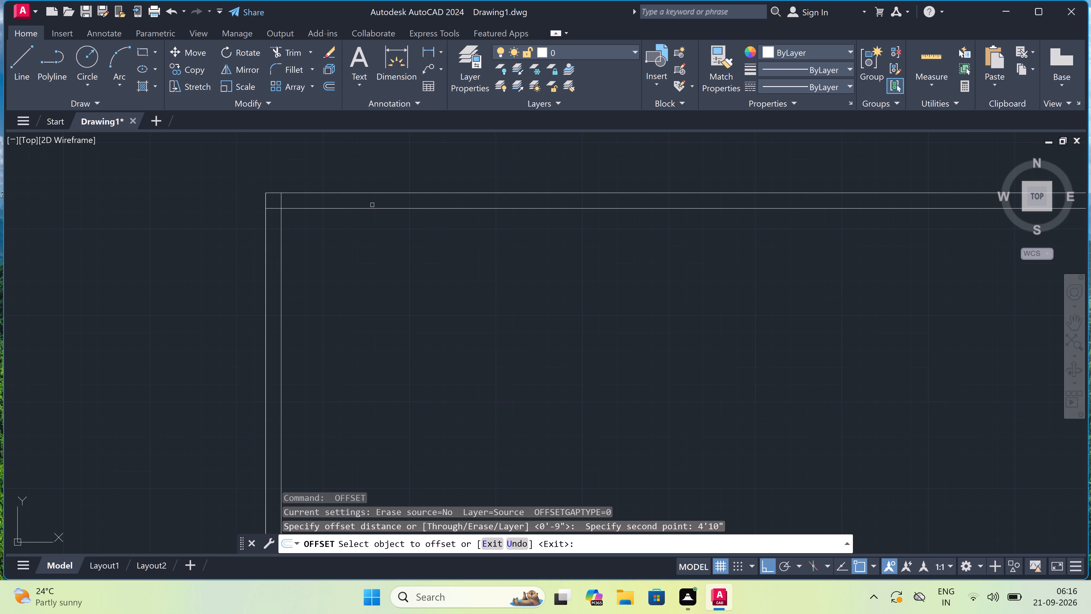
left_click_drag(374, 208, 373, 232)
left_click(372, 240)
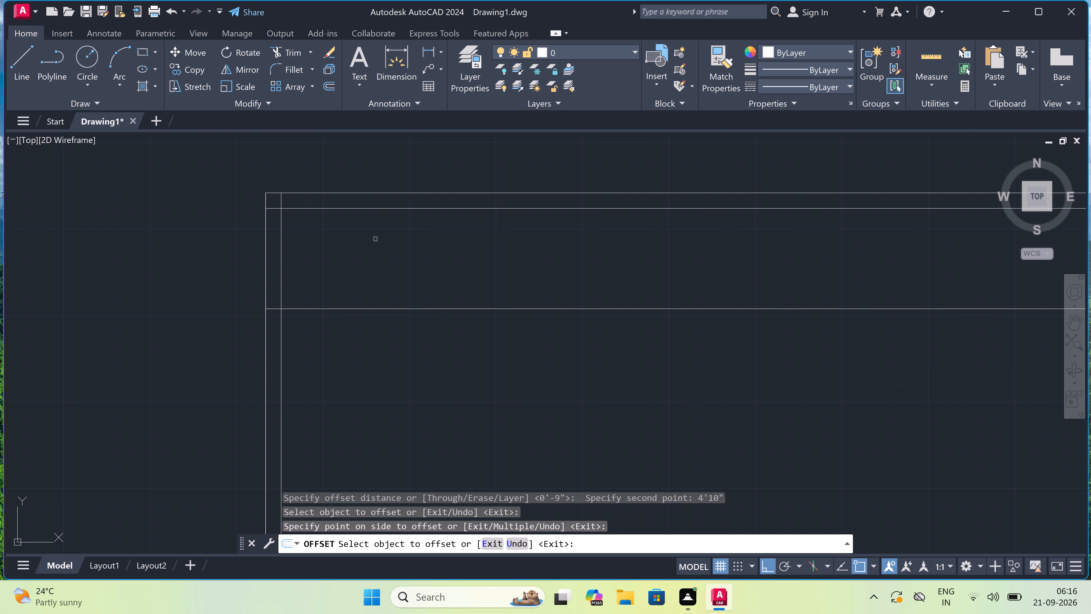
key("Escape")
Offset the interior partition line 4.5" downward to give the partition its thickness.
key("space")
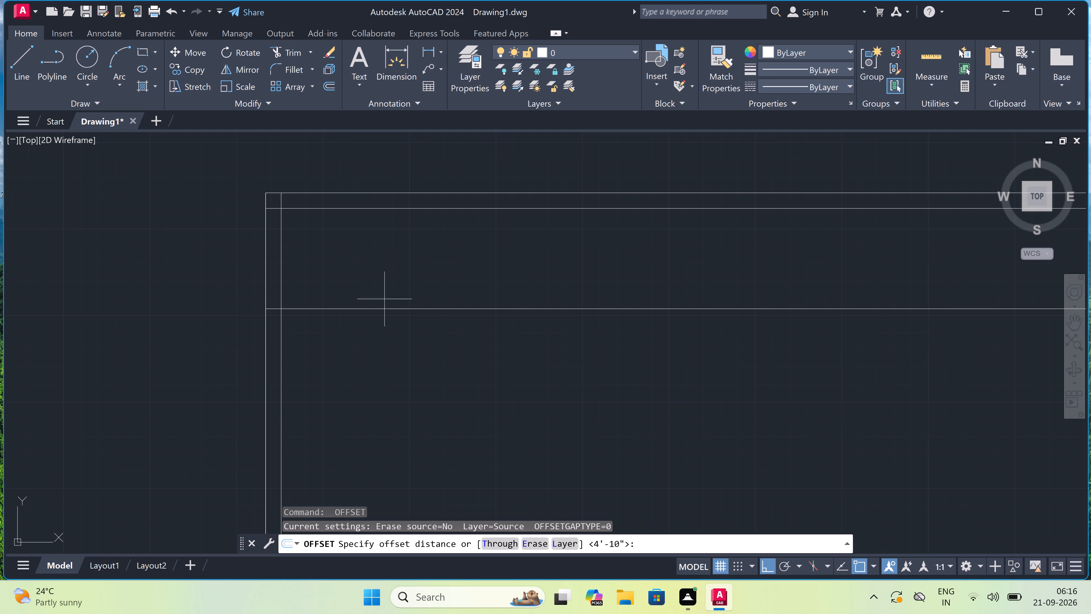
left_click(387, 313)
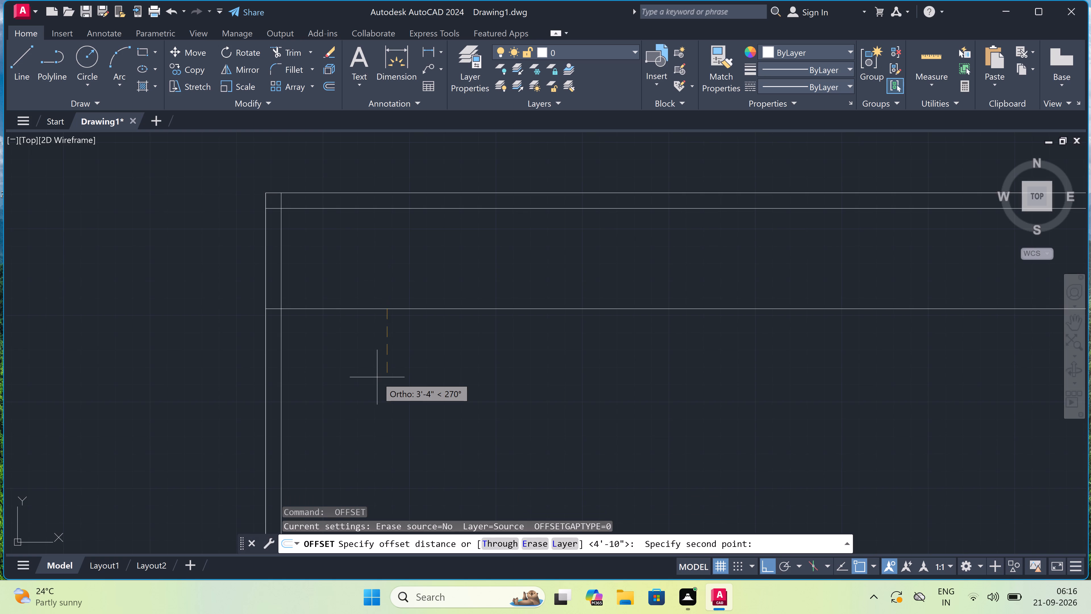
type("4.5\"")
key("space")
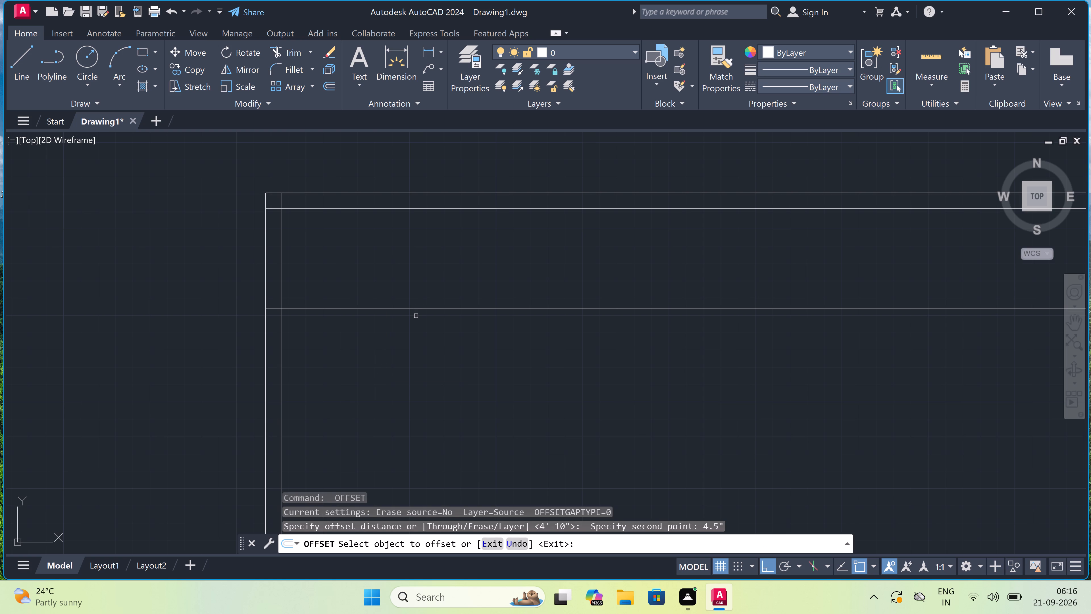
left_click_drag(416, 310, 420, 323)
left_click(418, 333)
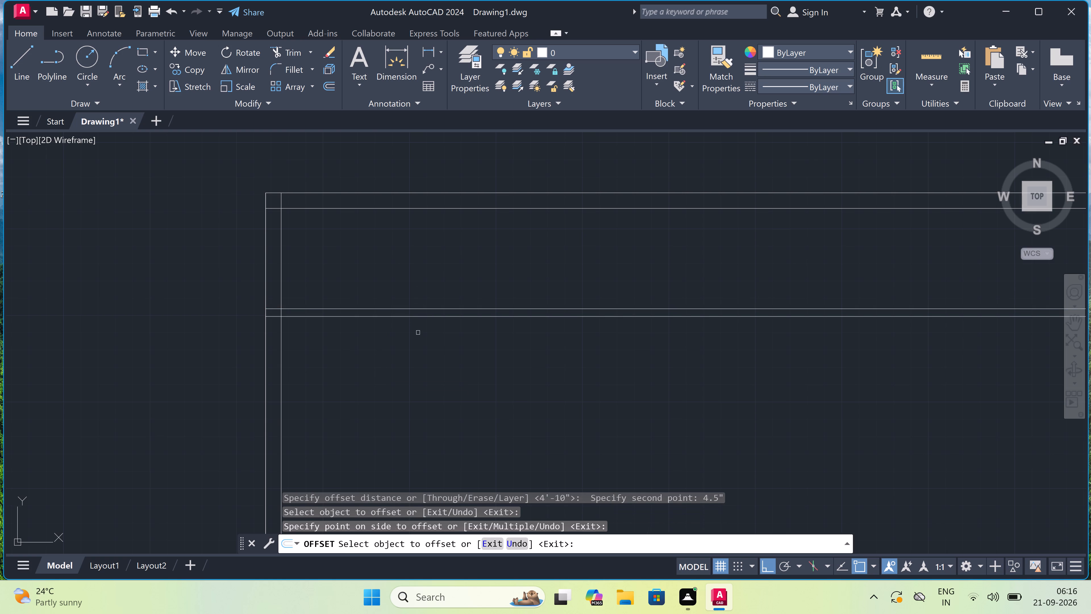
key("Escape")
Offset the inner left wall line 7' to the right to place the first vertical partition line.
key("space")
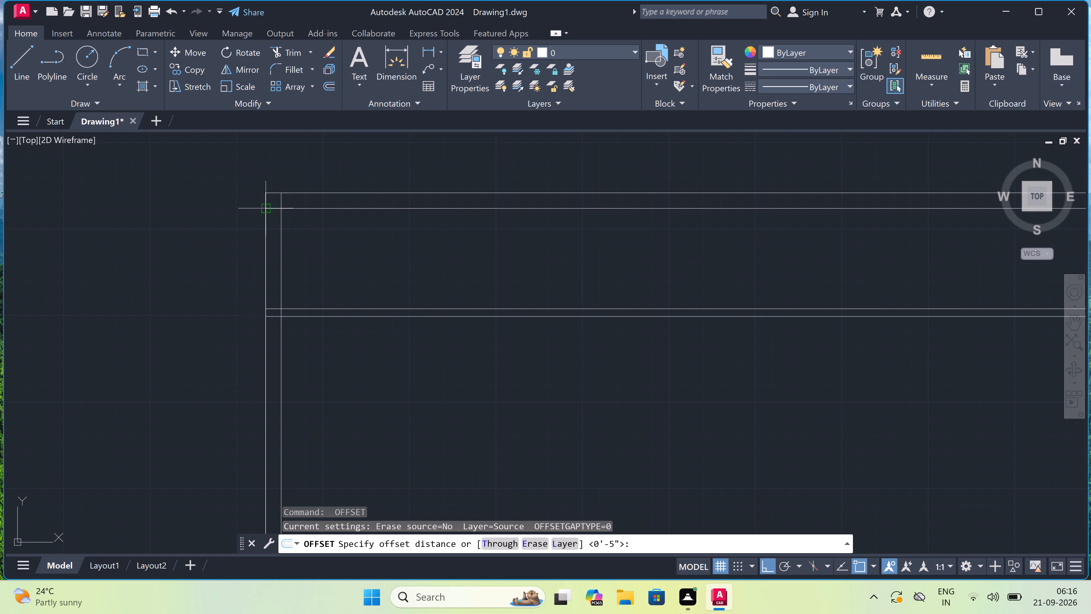
left_click(284, 245)
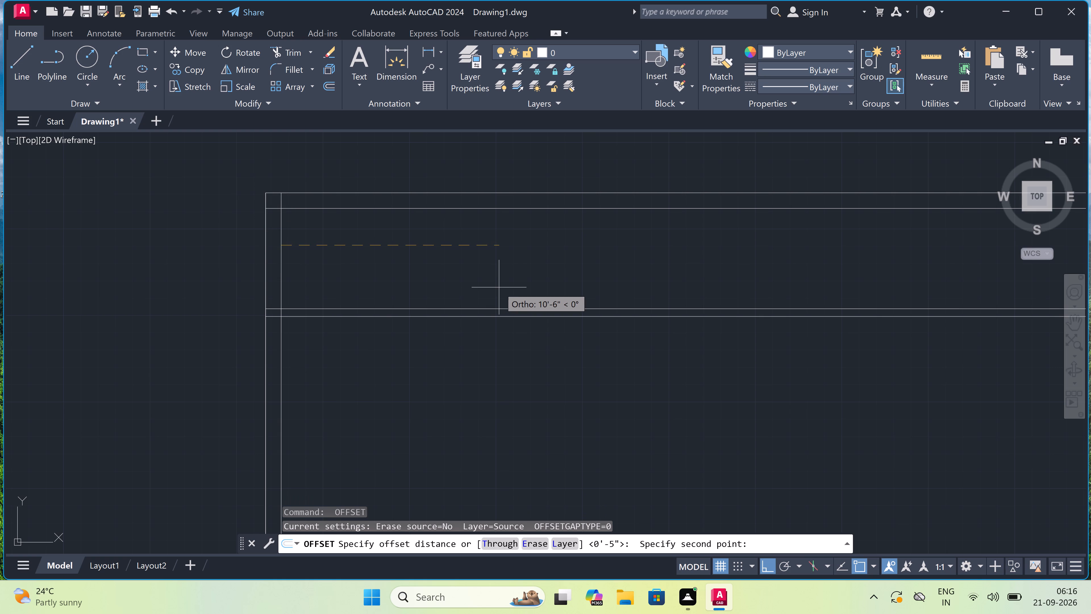
type("7'")
key("space")
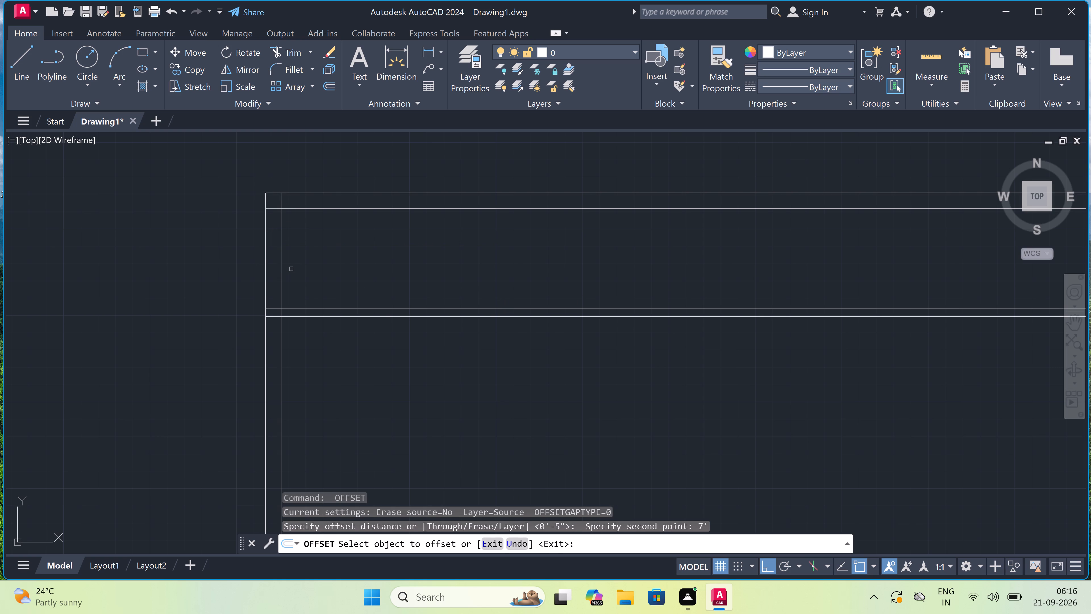
left_click(281, 249)
left_click(460, 267)
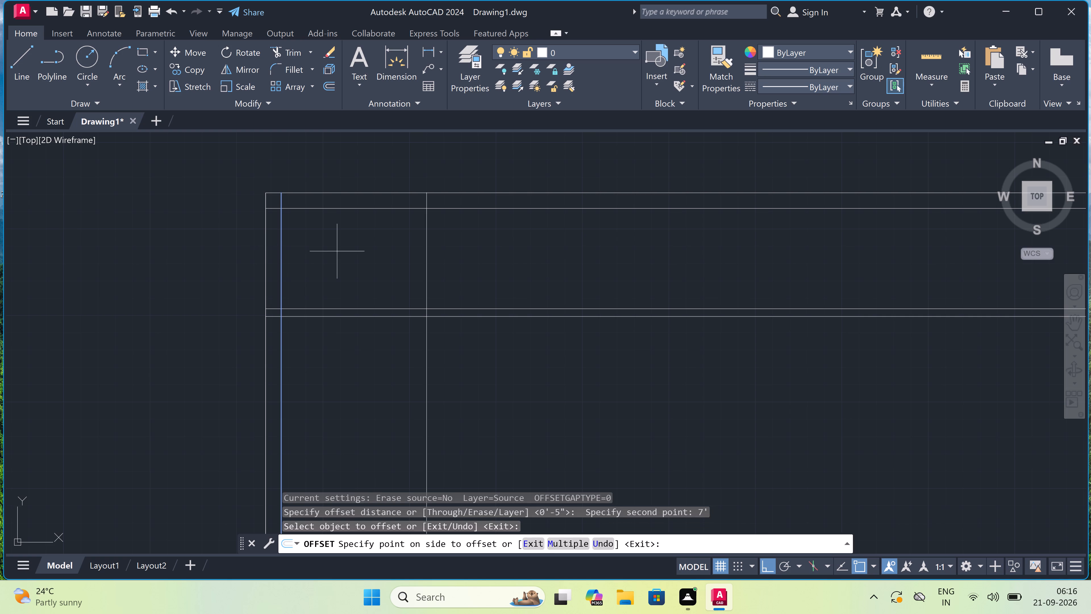
key("Escape")
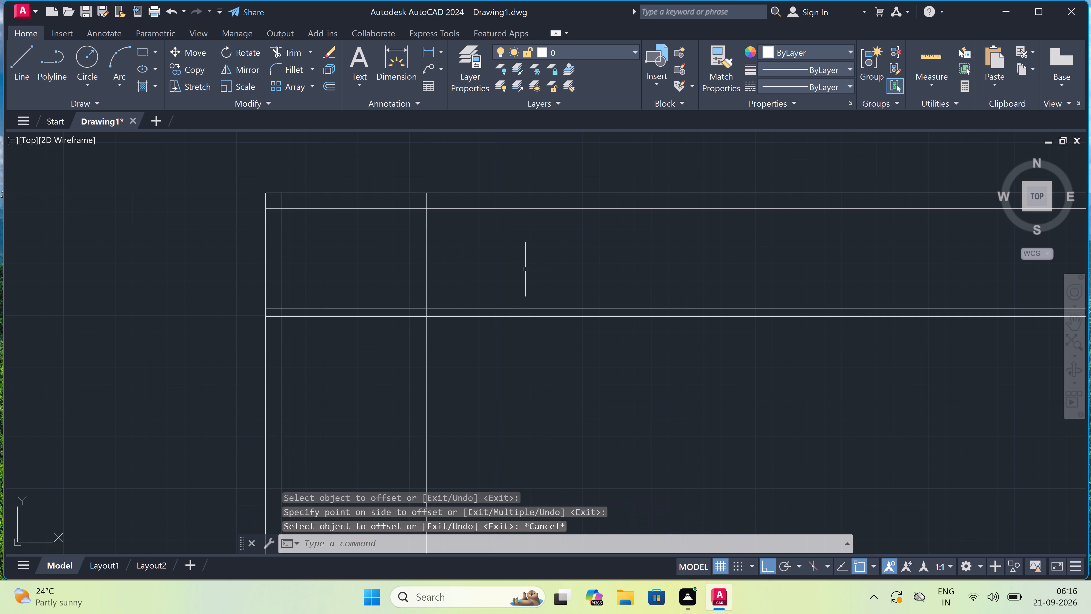
Offset the vertical partition line 4.5" to the right to give that partition its thickness.
key("space")
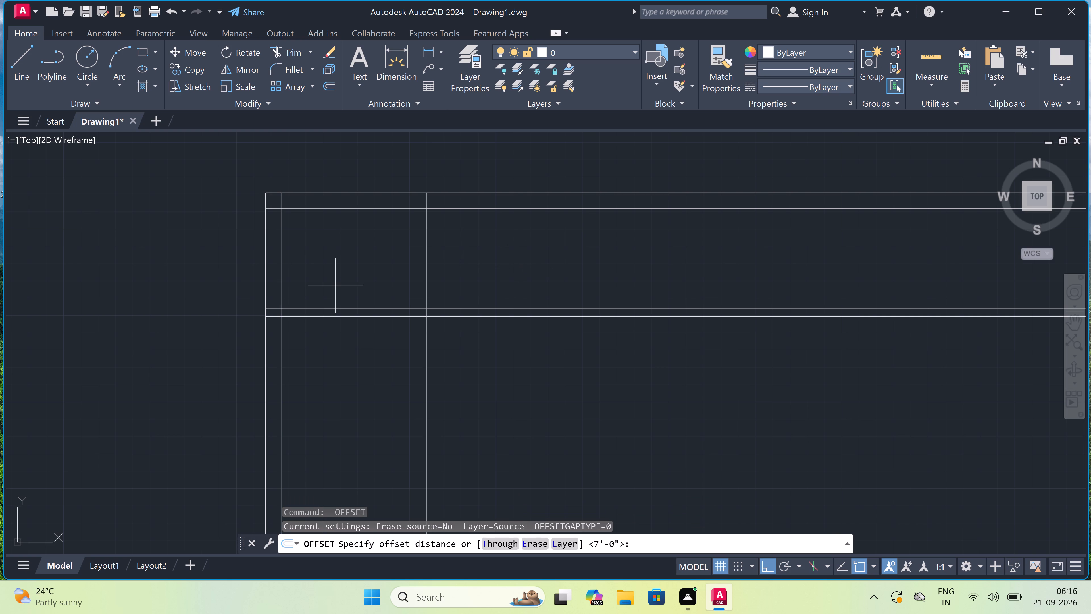
left_click(426, 279)
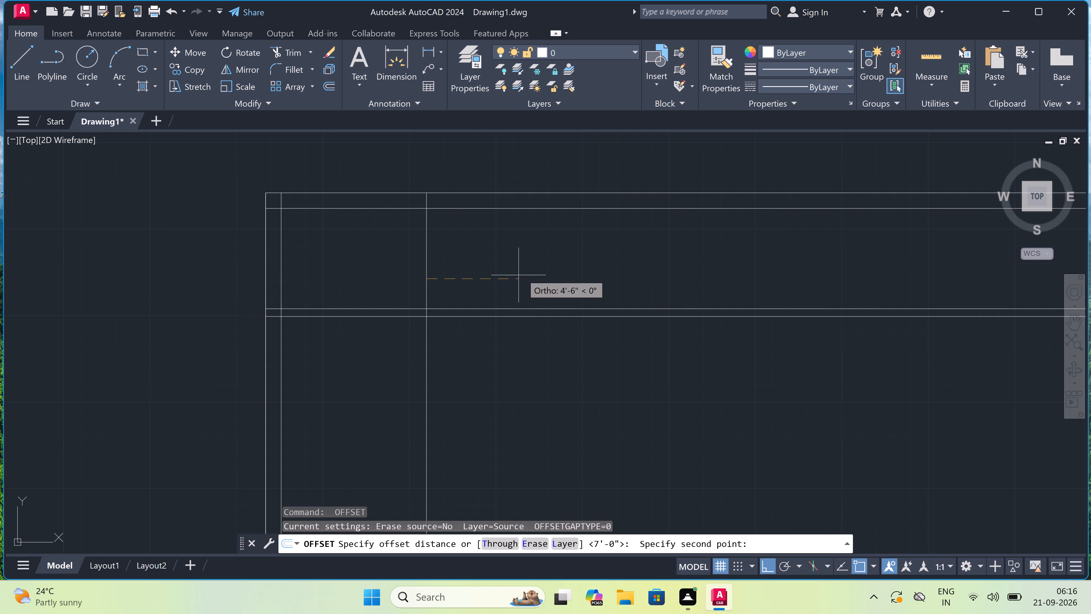
type("4.5")
type("\"")
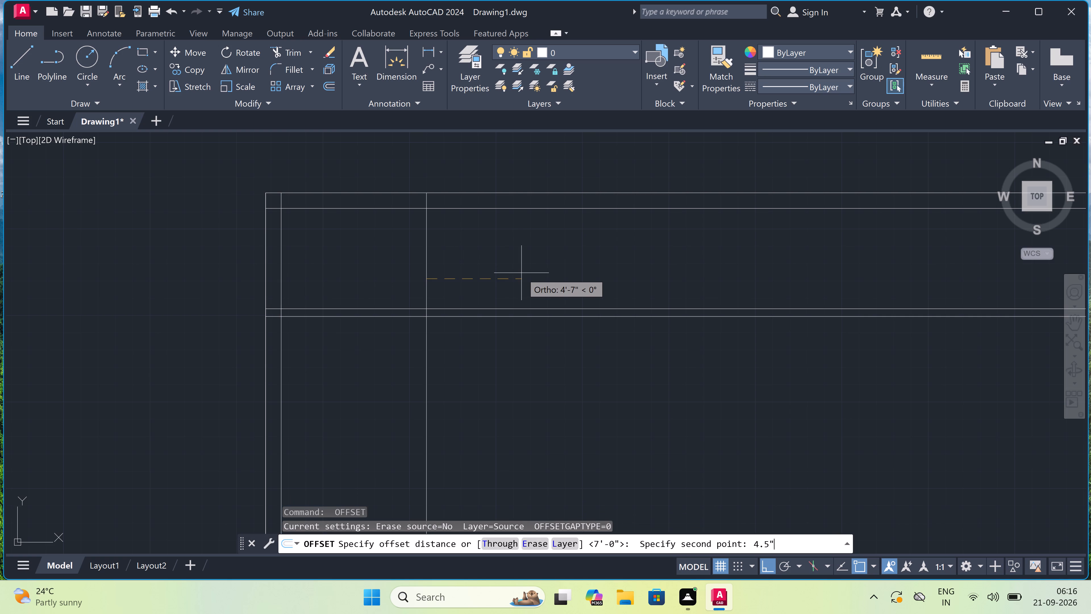
key("space")
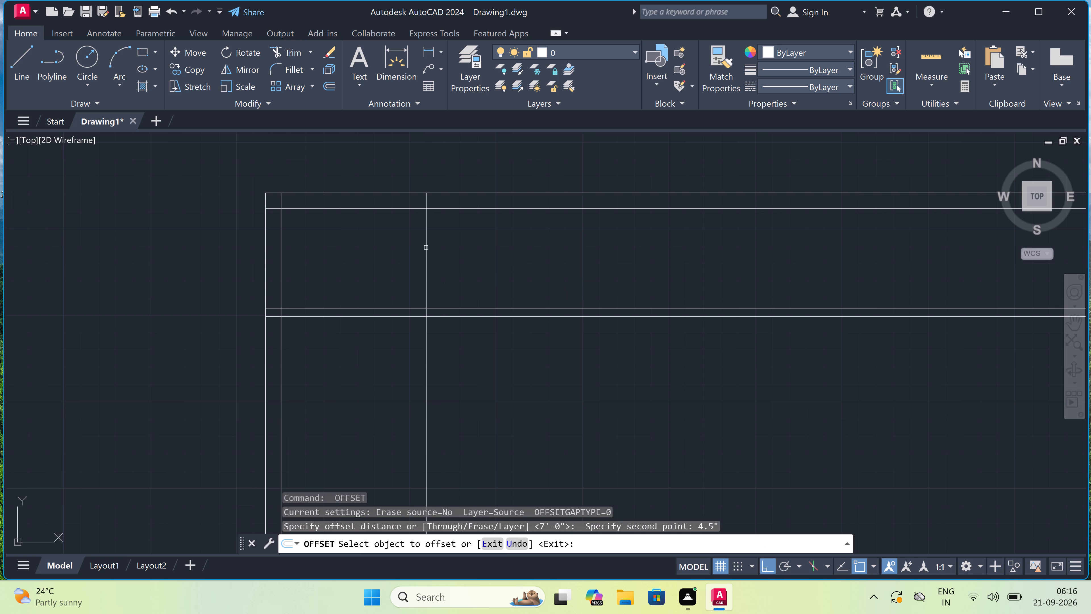
left_click_drag(426, 243, 430, 243)
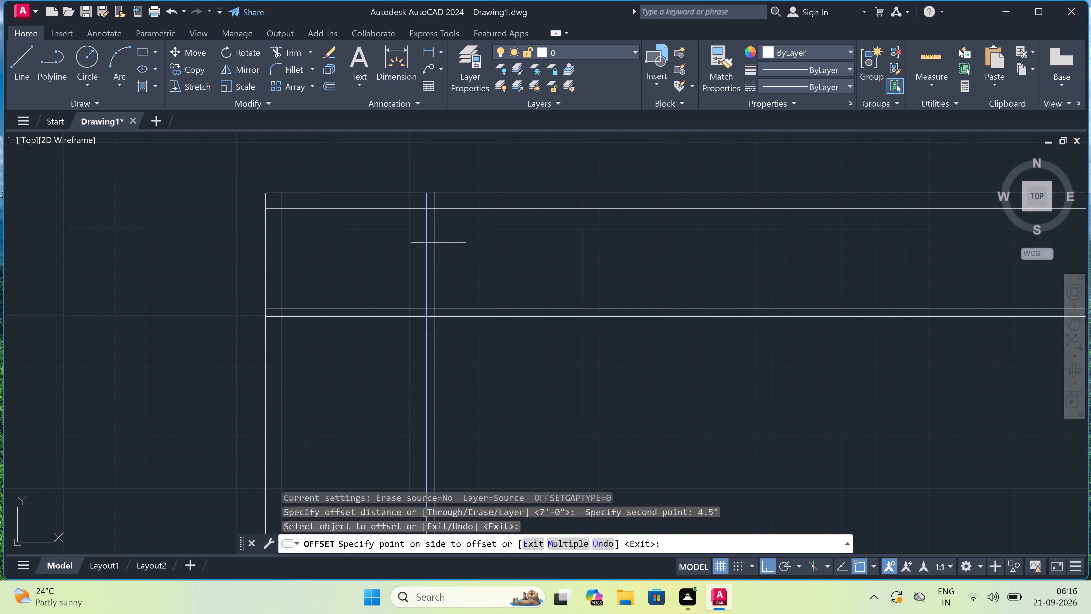
left_click(459, 242)
key("Escape")
Offset the vertical partition's right-hand line 11'8" to the right to place the inner face of the right outer wall.
key("space")
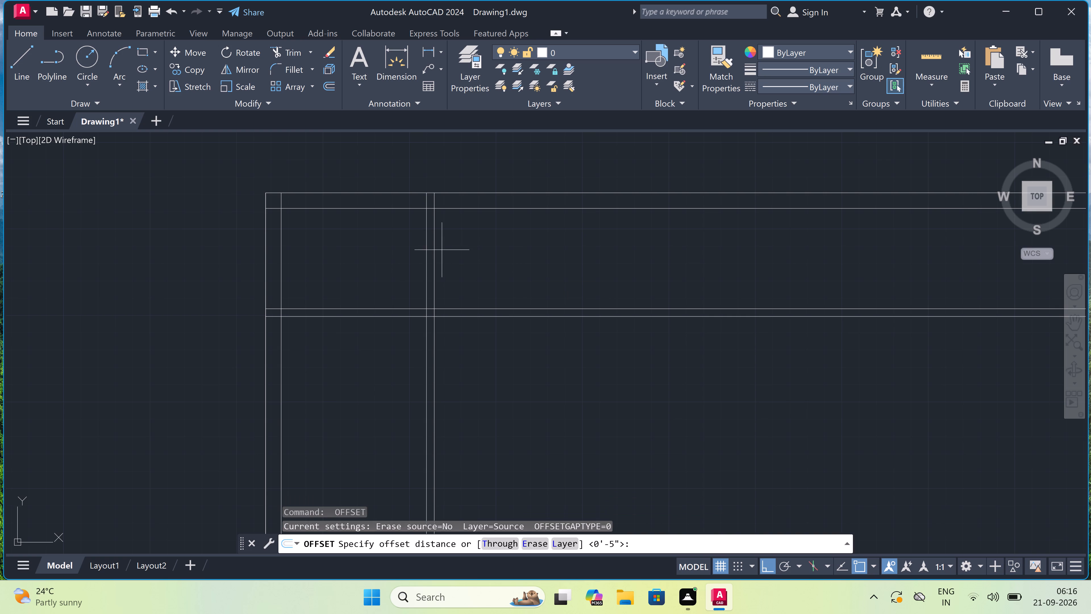
left_click(435, 250)
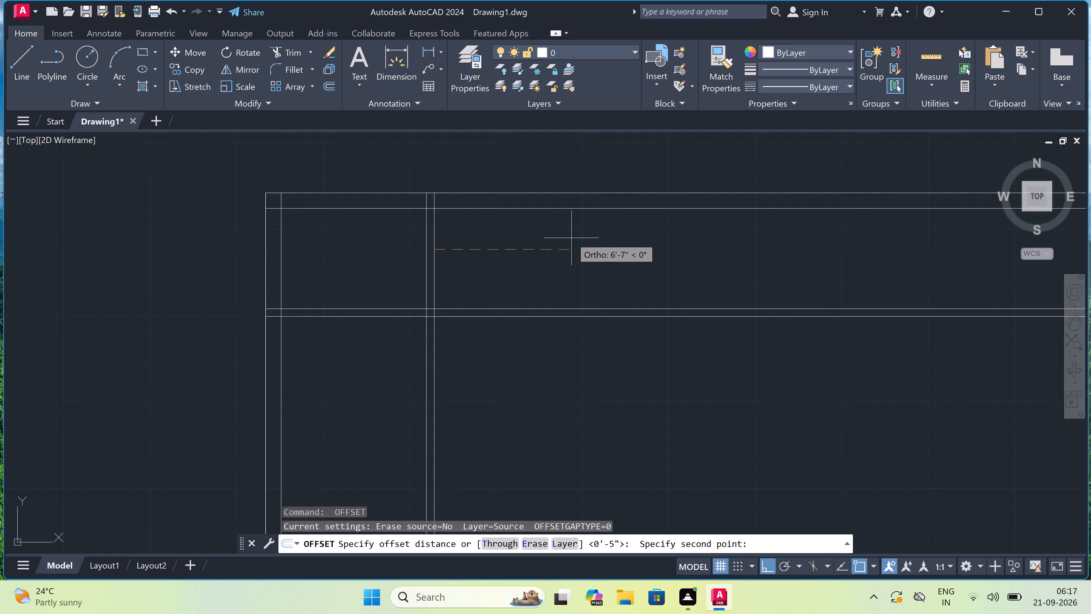
type("11'")
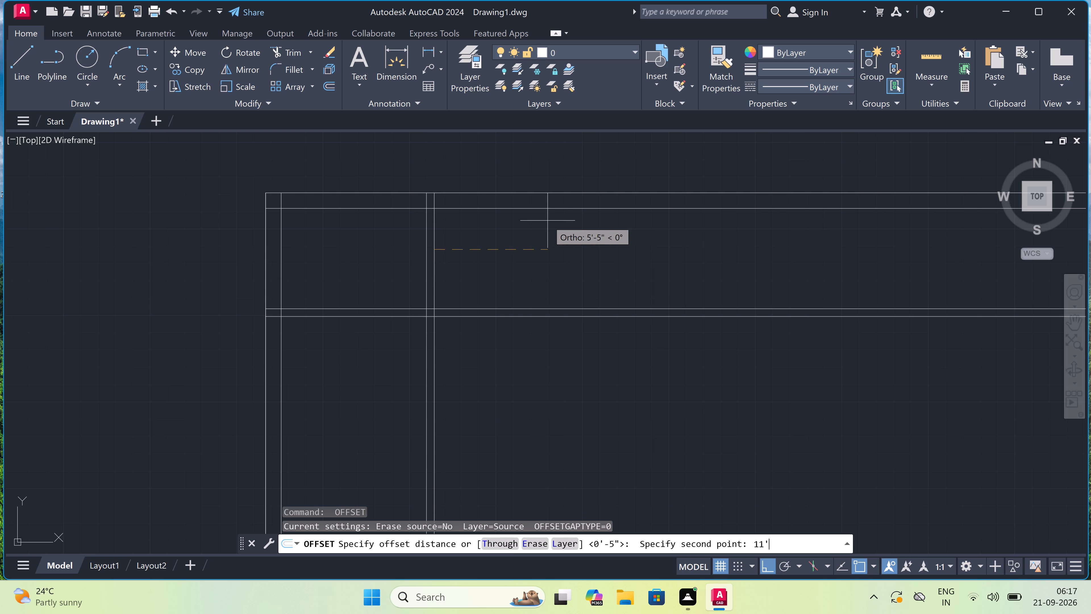
type("8\"")
key("space")
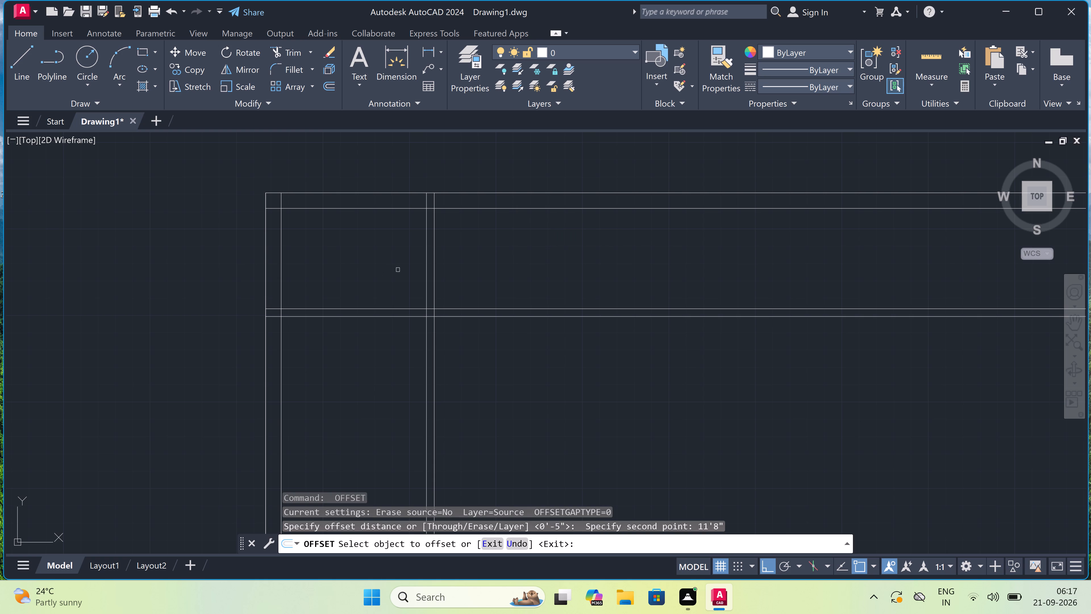
left_click(434, 250)
left_click(523, 258)
scroll(526, 260, "down", 4)
scroll(574, 258, "up", 3)
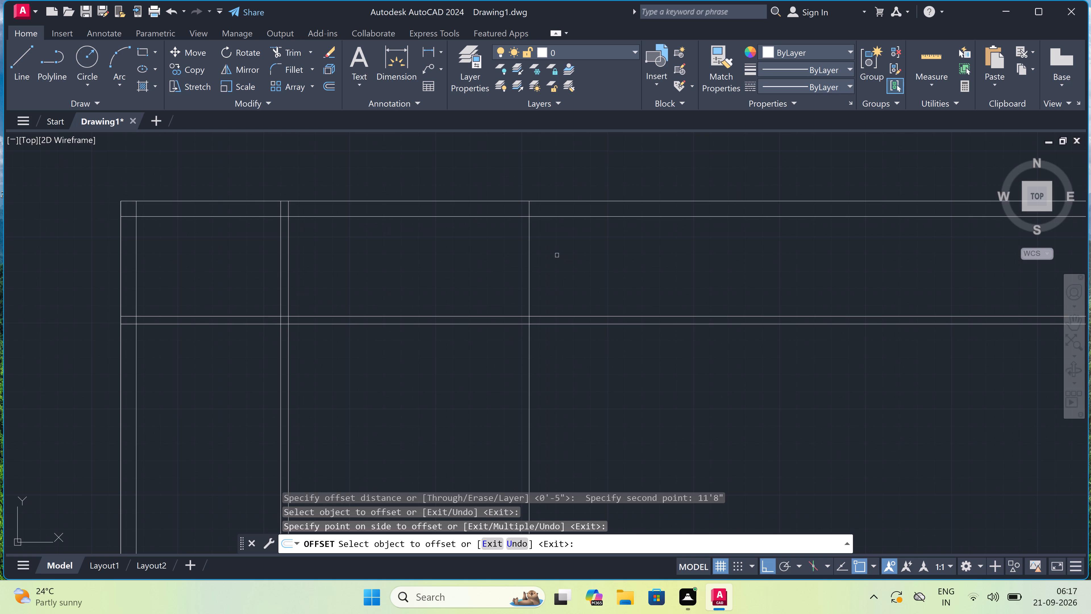
key("Escape")
Offset the inner right wall line 9" outward to form the right outer wall's thickness.
key("space")
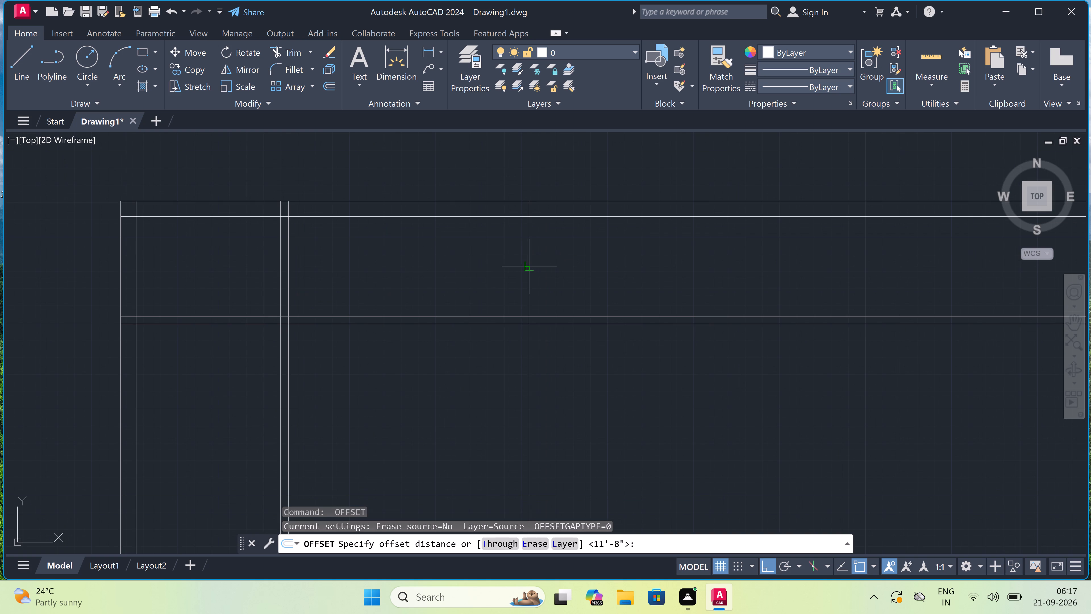
left_click_drag(533, 266, 537, 266)
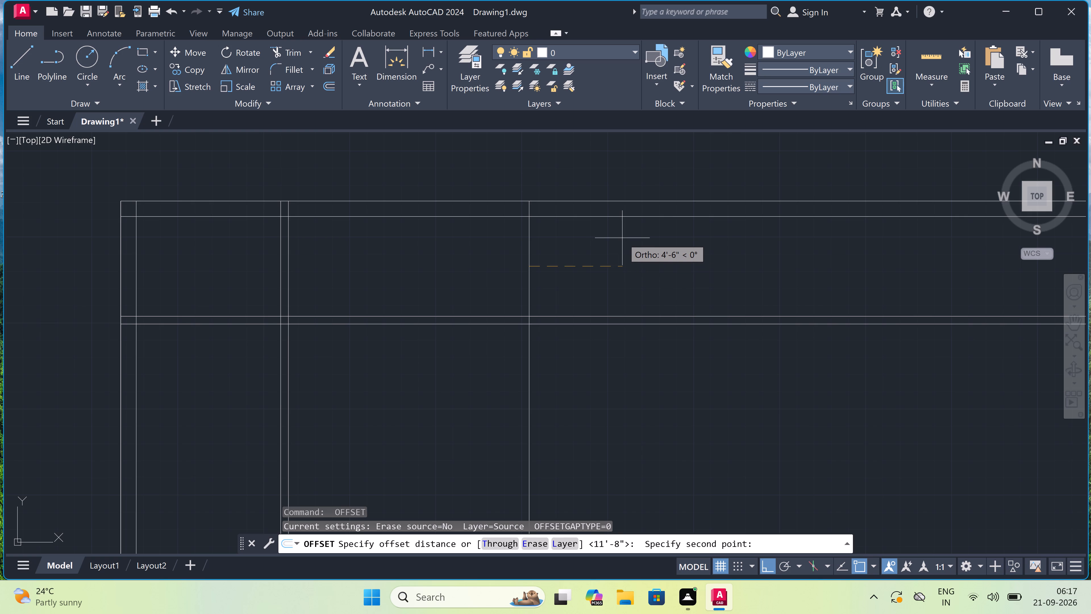
key("9")
key("shift+quotedbl")
key("space")
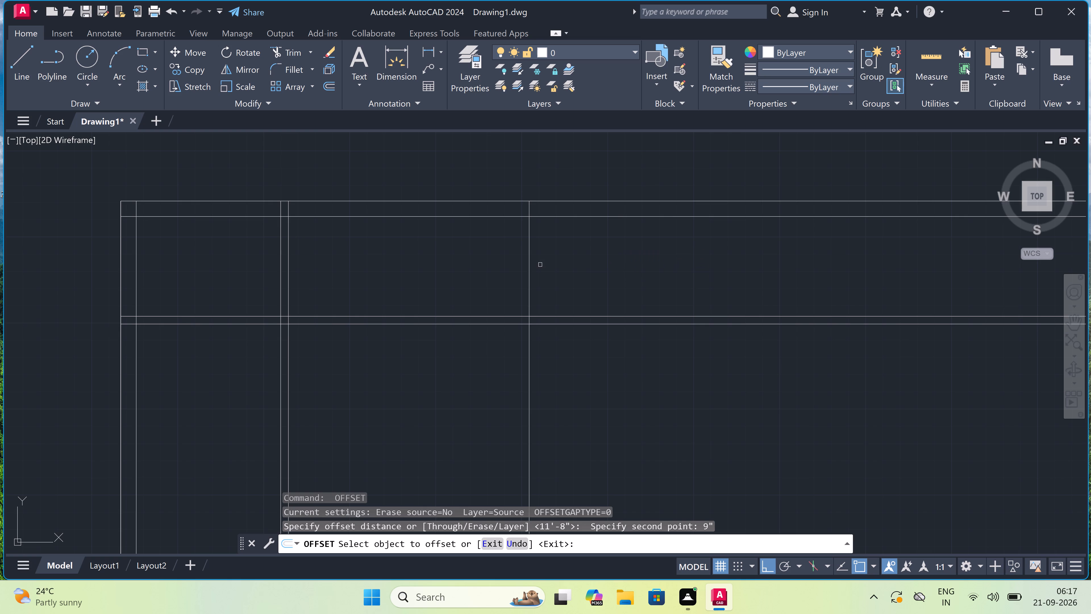
left_click(530, 263)
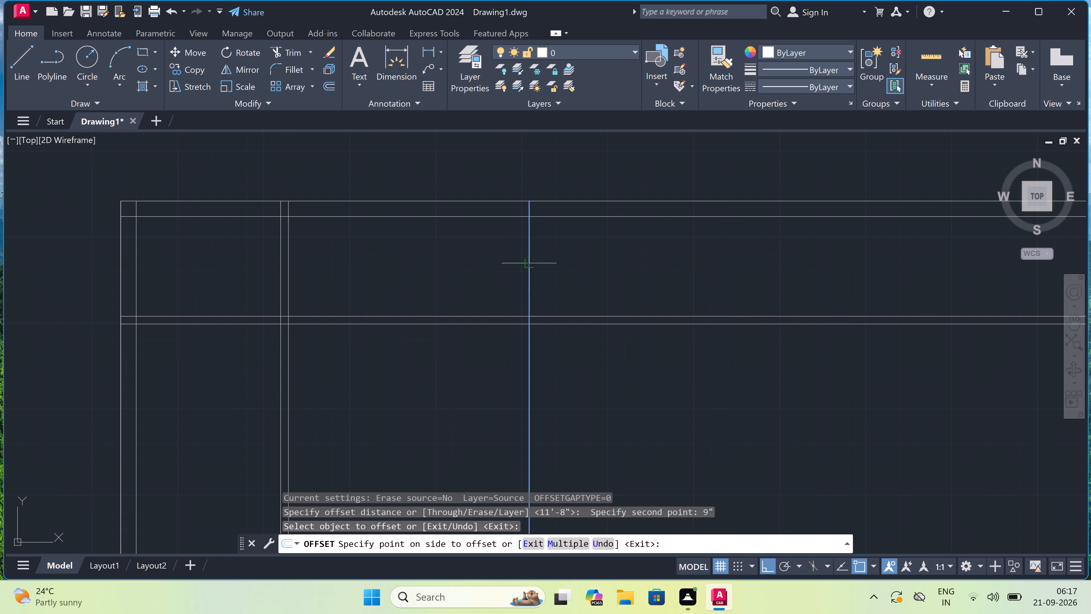
left_click(545, 261)
scroll(545, 261, "down", 1)
scroll(561, 268, "up", 1)
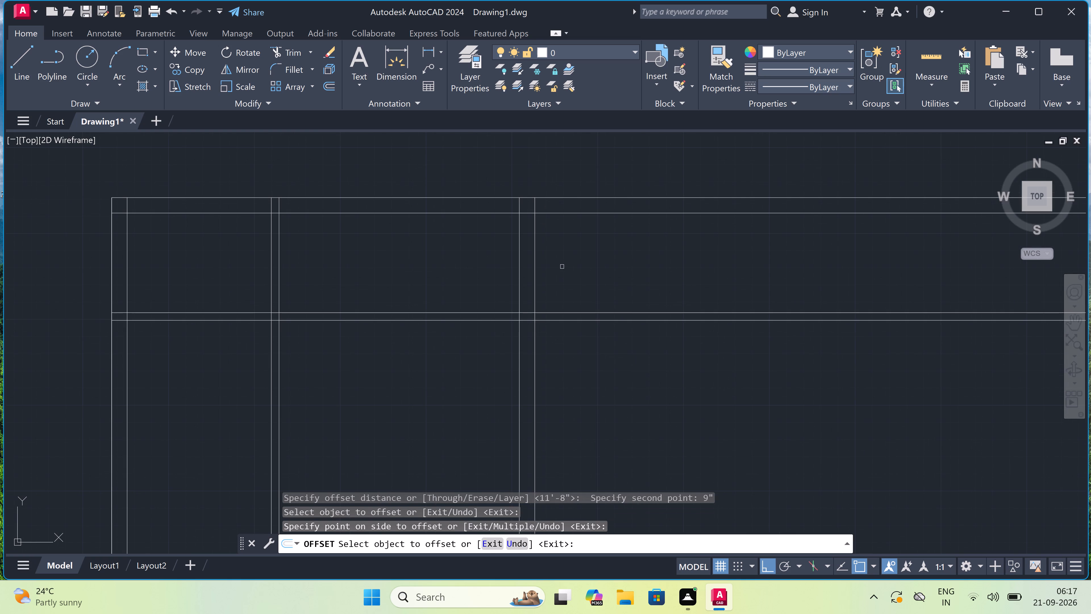
key("Escape")
Trim the four horizontal wall and partition lines extending beyond the right outer wall's outer face.
key("t")
key("r")
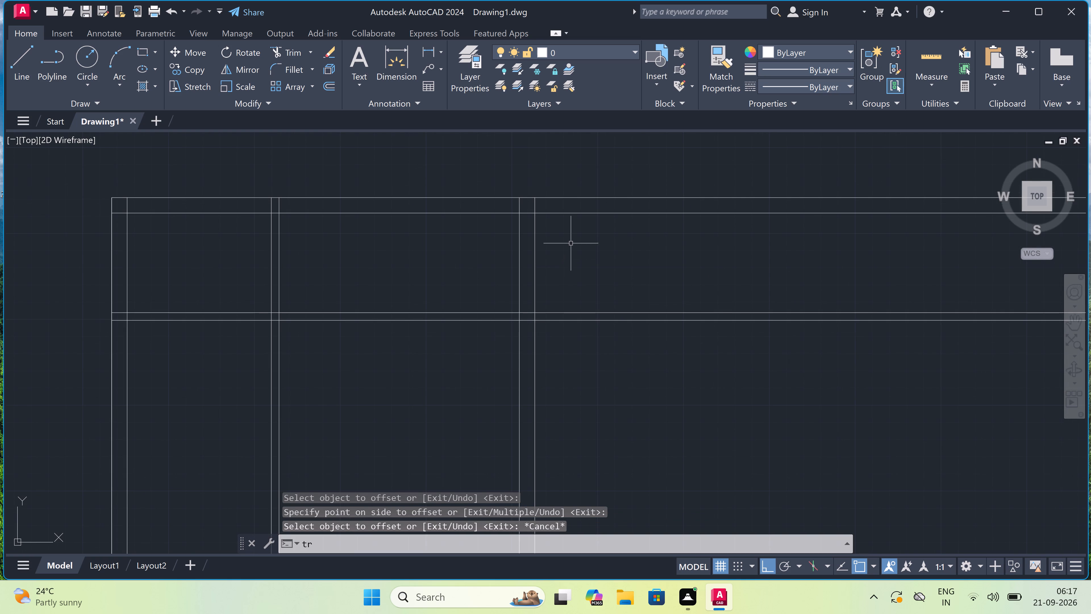
key("space")
left_click_drag(591, 165, 592, 175)
left_click(576, 368)
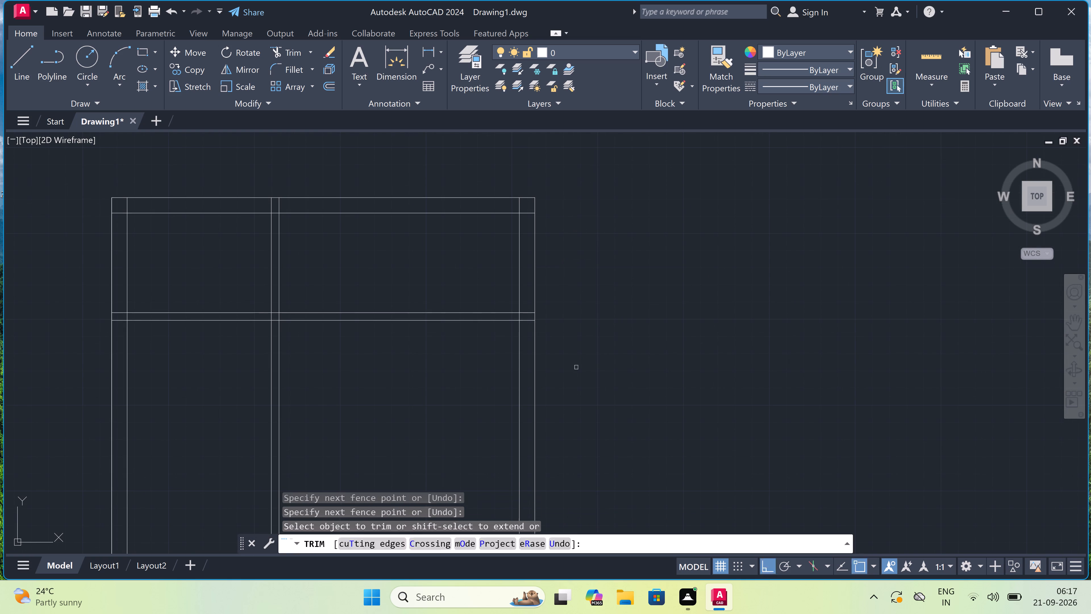
Trim the two horizontal partition lines between the vertical partition and the right outer wall.
scroll(576, 366, "down", 2)
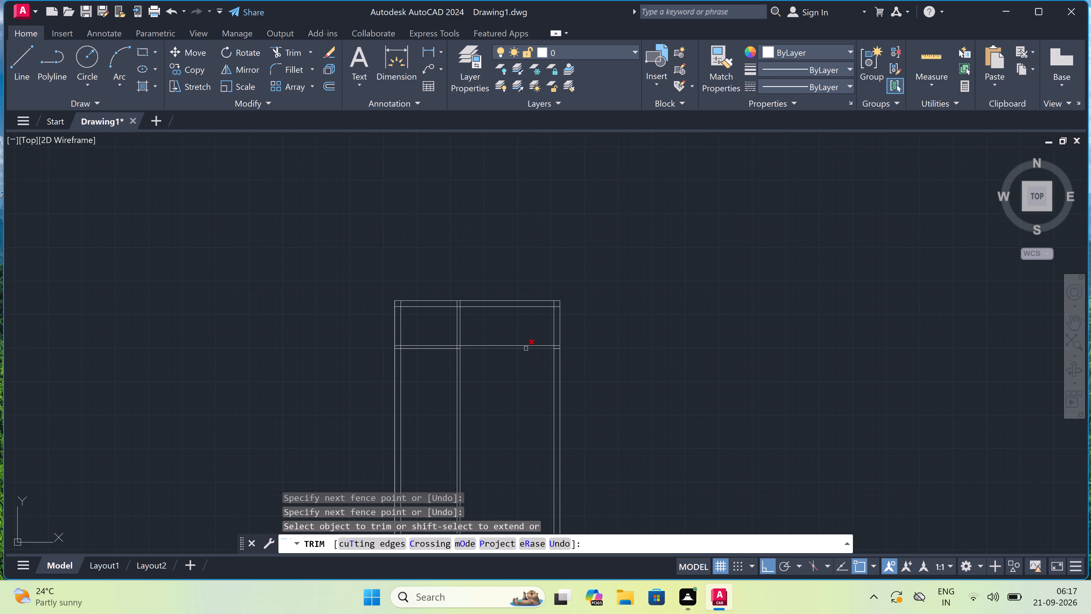
scroll(525, 343, "up", 1)
left_click(525, 343)
left_click(520, 376)
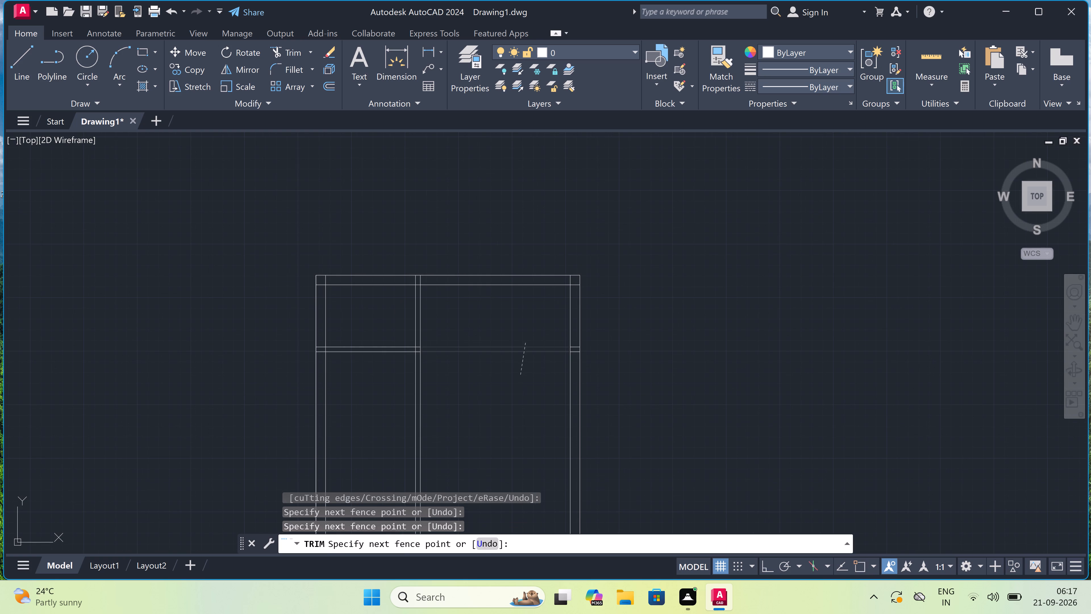
scroll(520, 376, "down", 2)
scroll(462, 378, "up", 3)
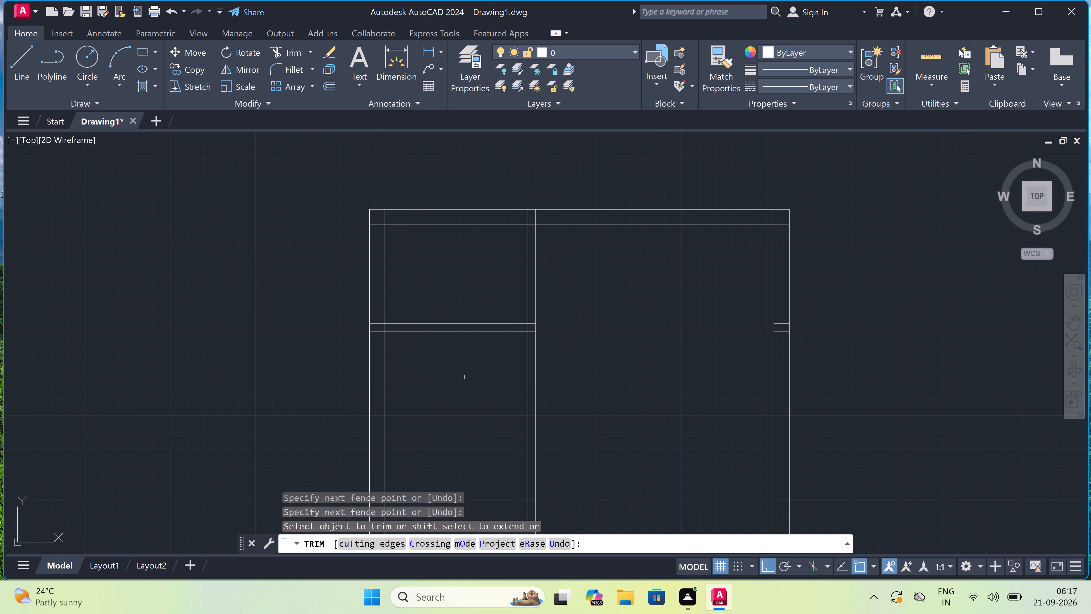
scroll(463, 377, "up", 2)
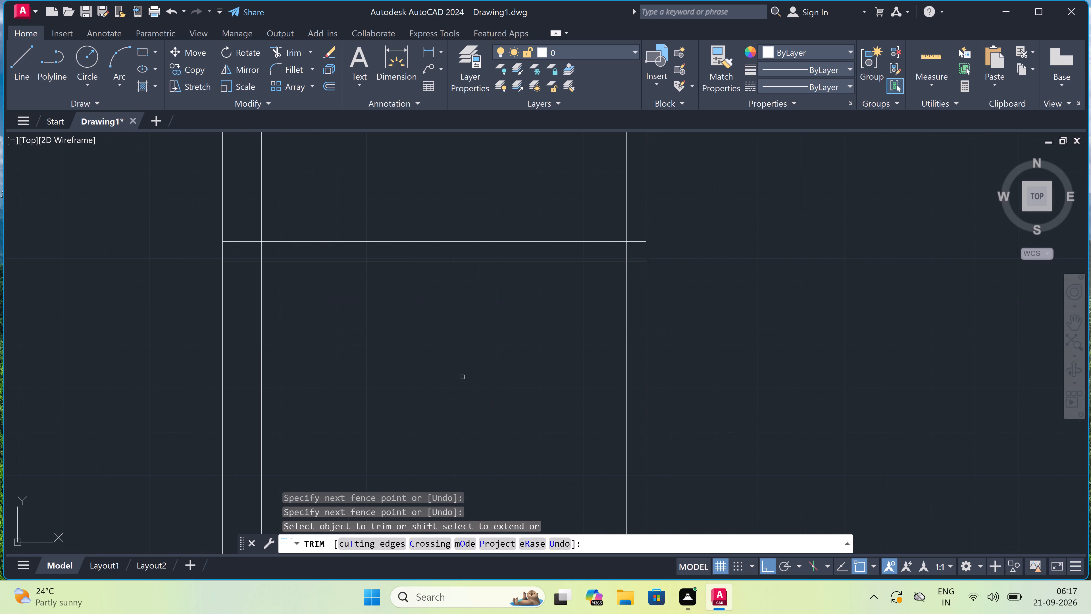
key("Escape")
Offset the inner left wall line 4' to the right to place another vertical construction line.
scroll(467, 369, "down", 1)
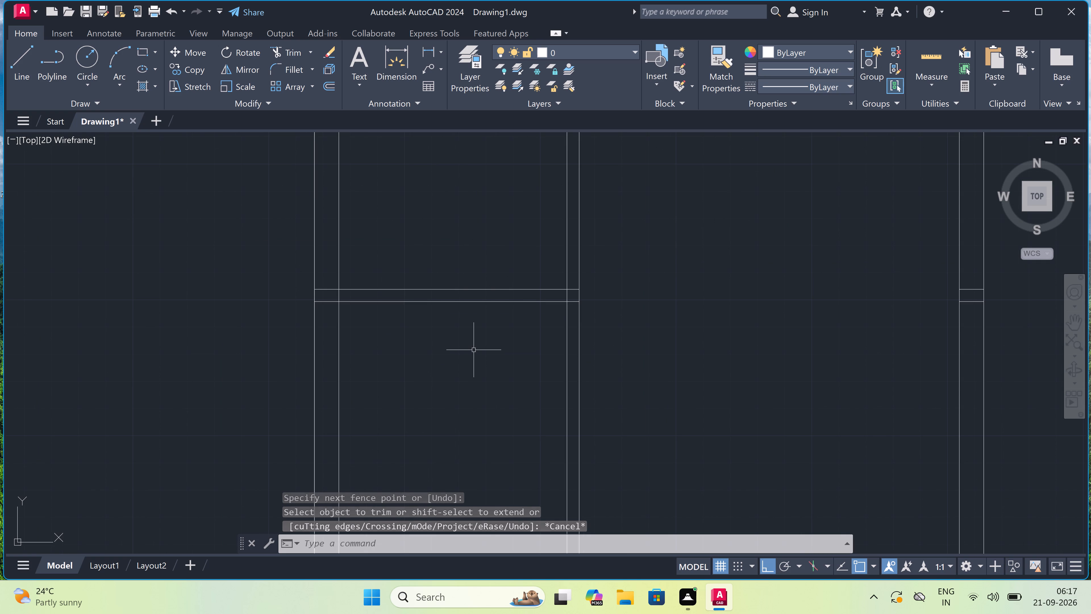
scroll(473, 349, "down", 1)
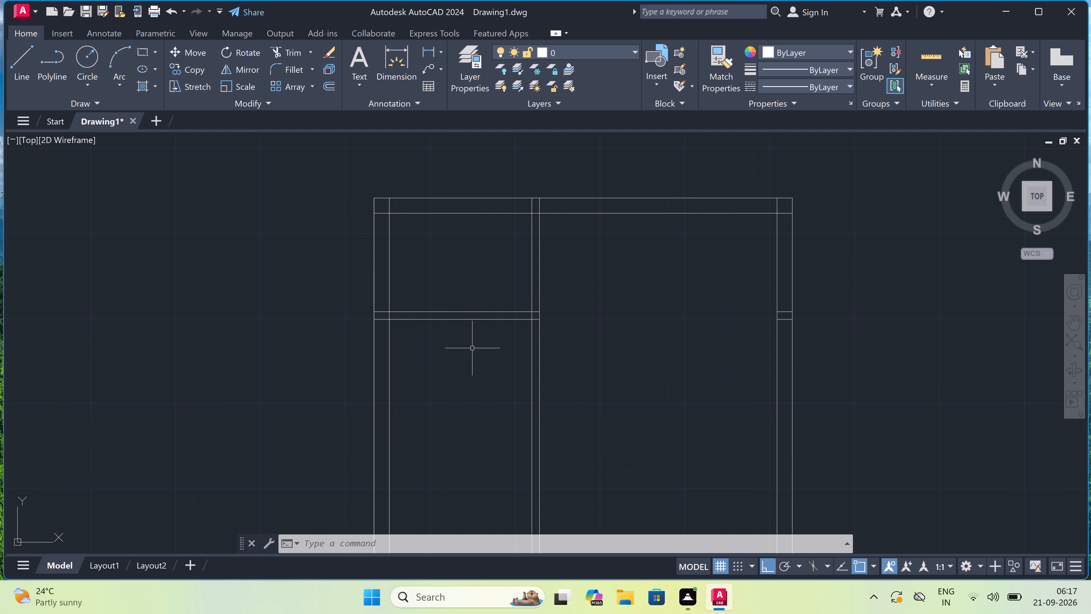
key("o")
key("space")
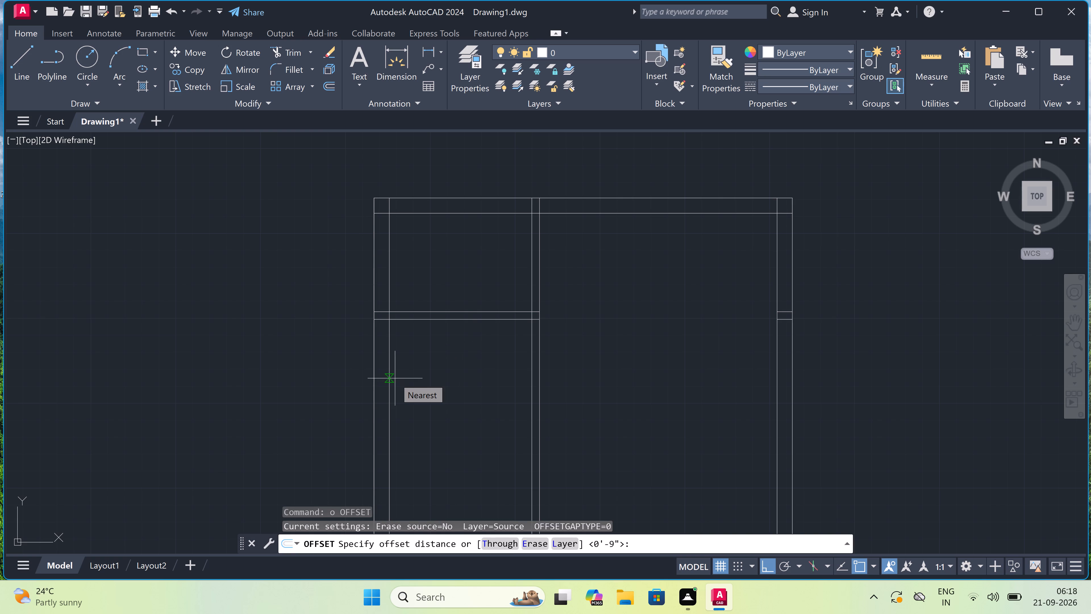
left_click(393, 378)
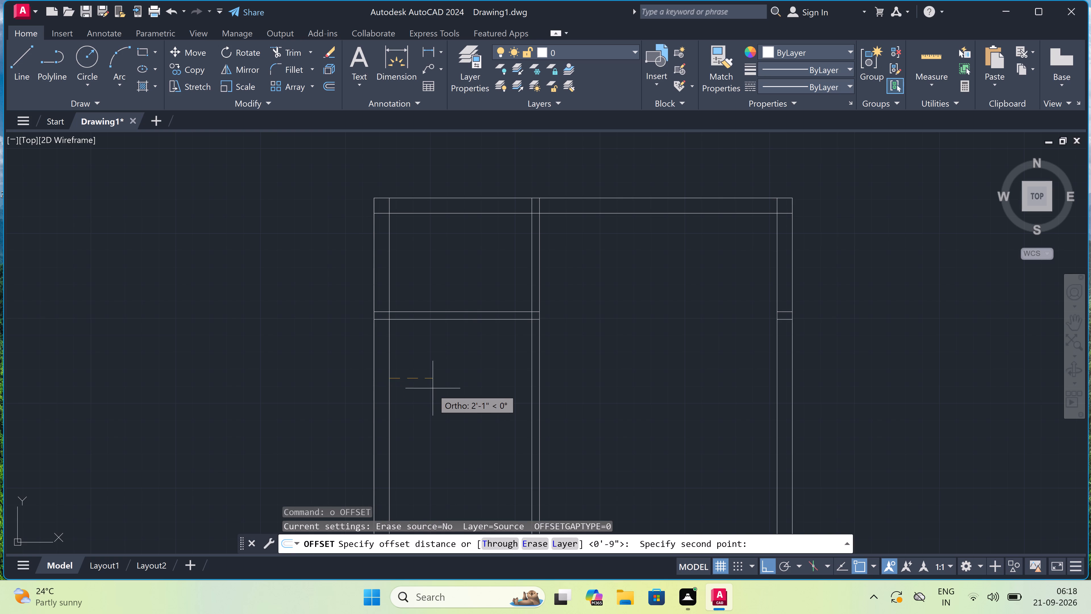
type("4'")
key("space")
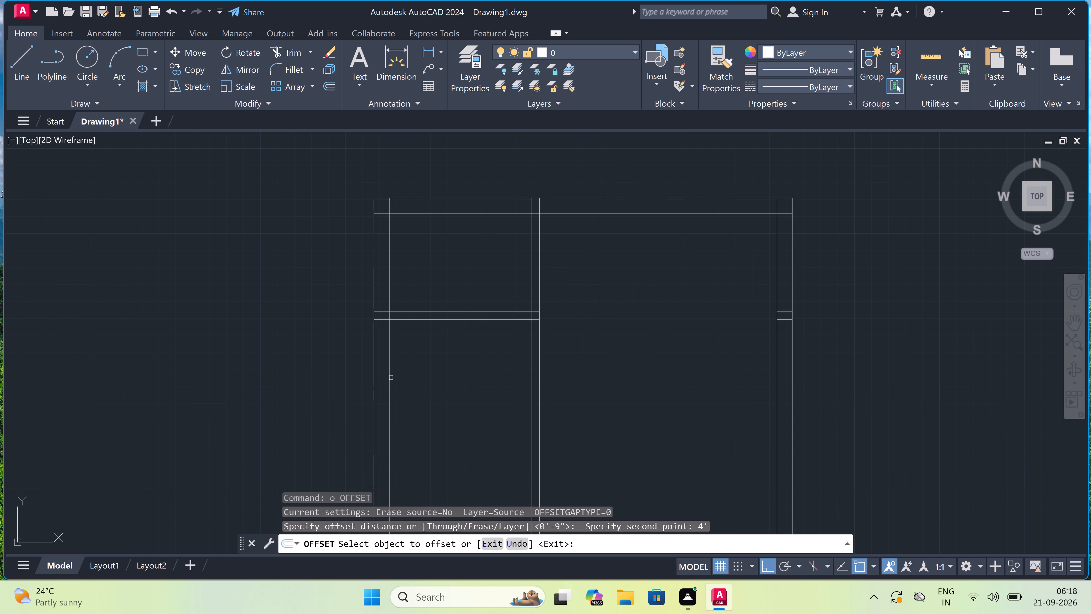
left_click_drag(389, 371, 392, 371)
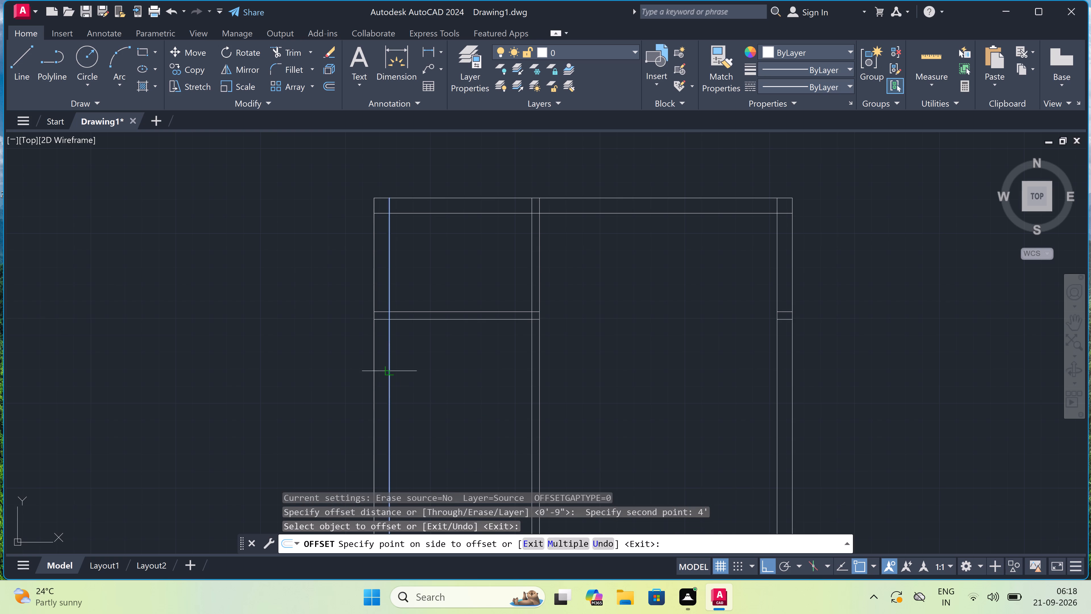
left_click_drag(392, 371, 393, 371)
left_click(437, 376)
key("Escape")
key("space")
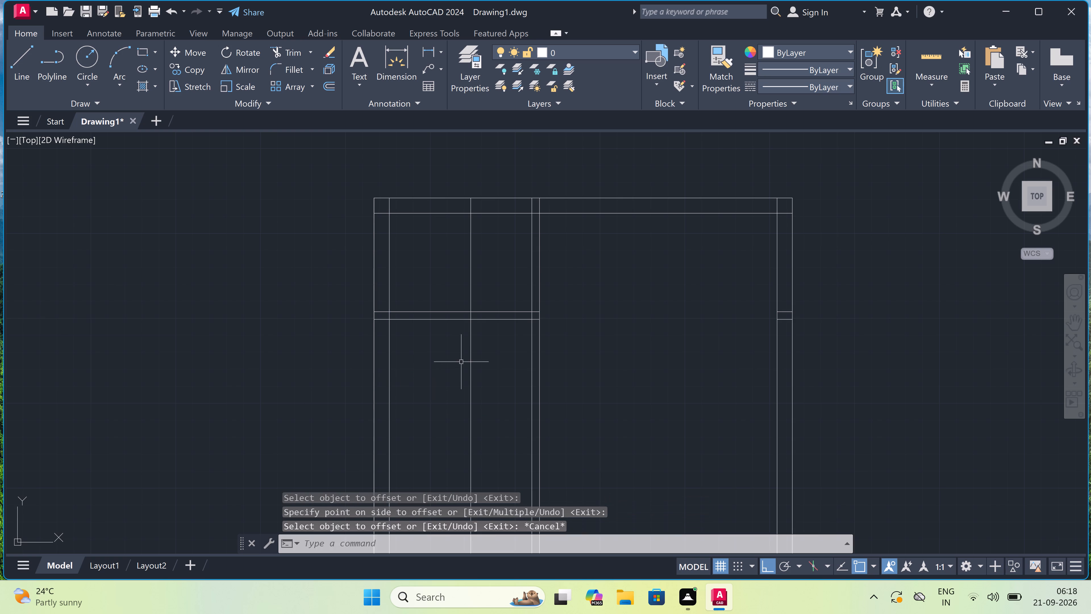
Offset the new vertical construction line 4.5" to the right to form the second face of a partition.
double_click(470, 362)
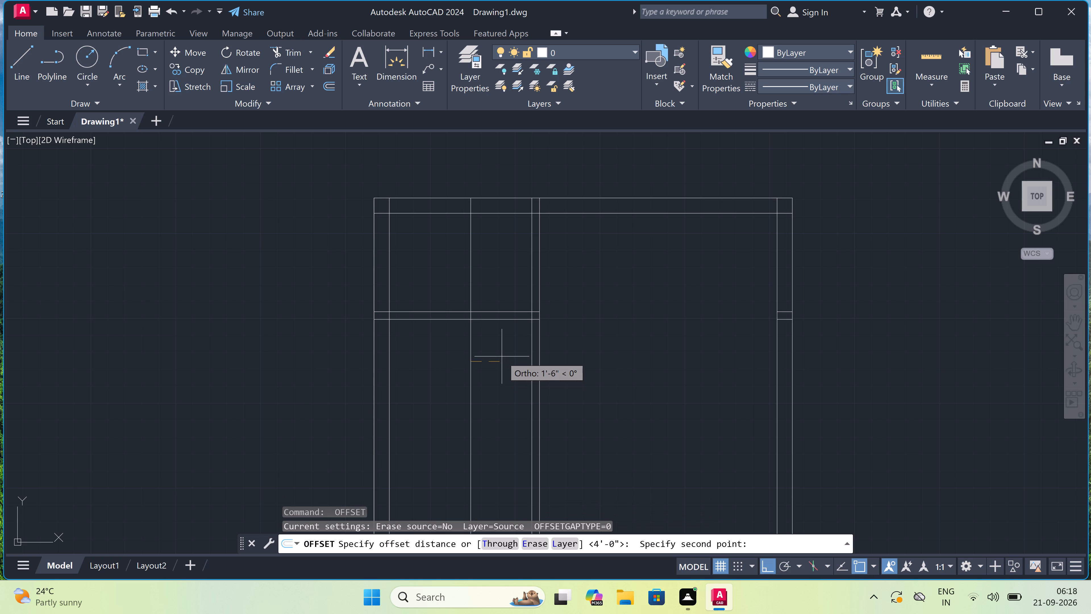
type("4.5\"")
key("space")
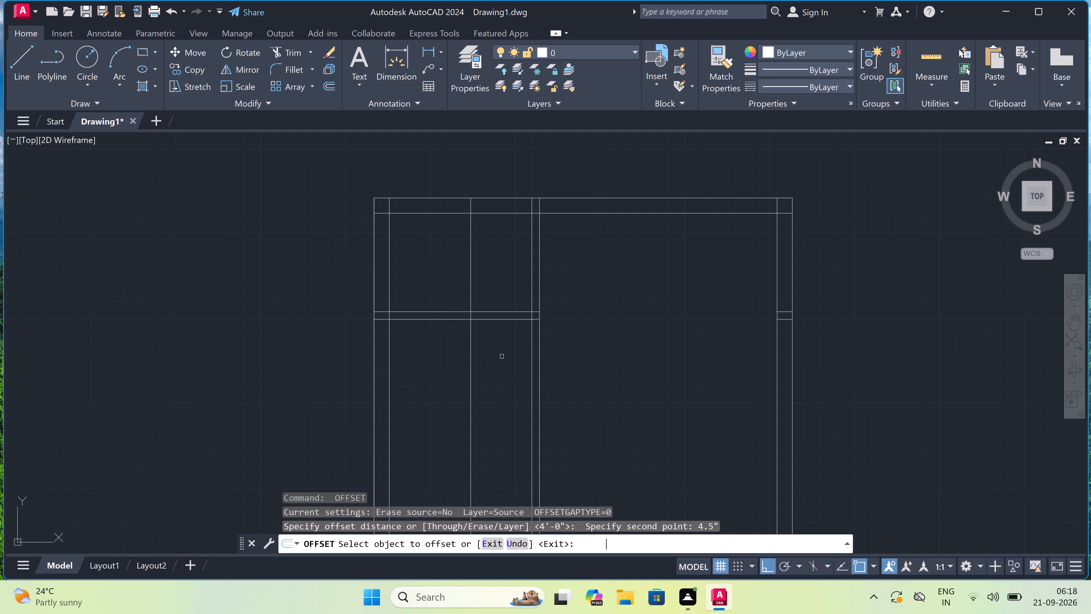
left_click(470, 368)
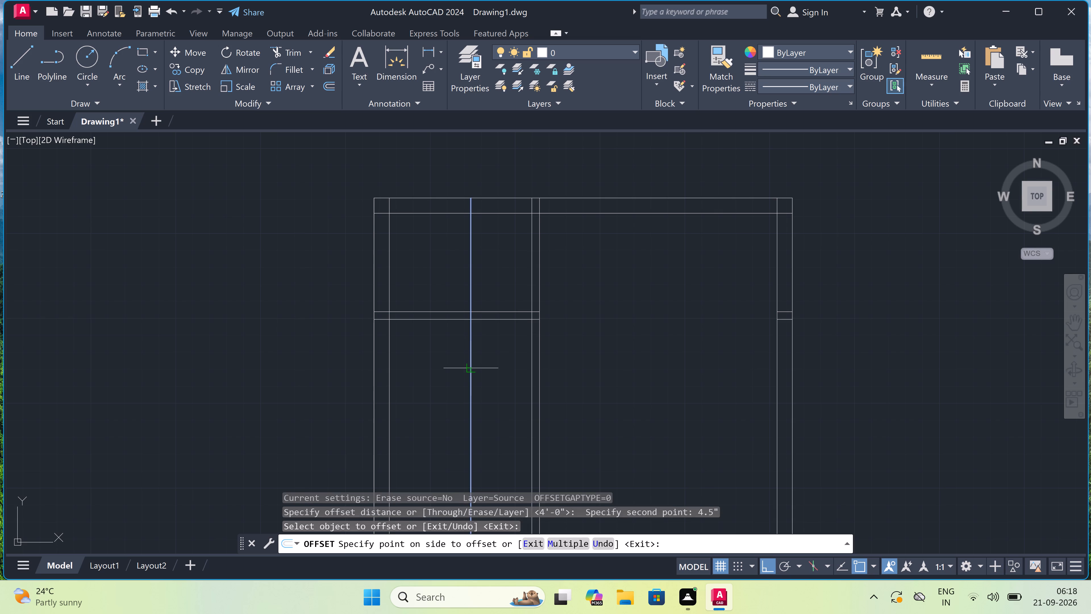
left_click(498, 364)
key("Escape")
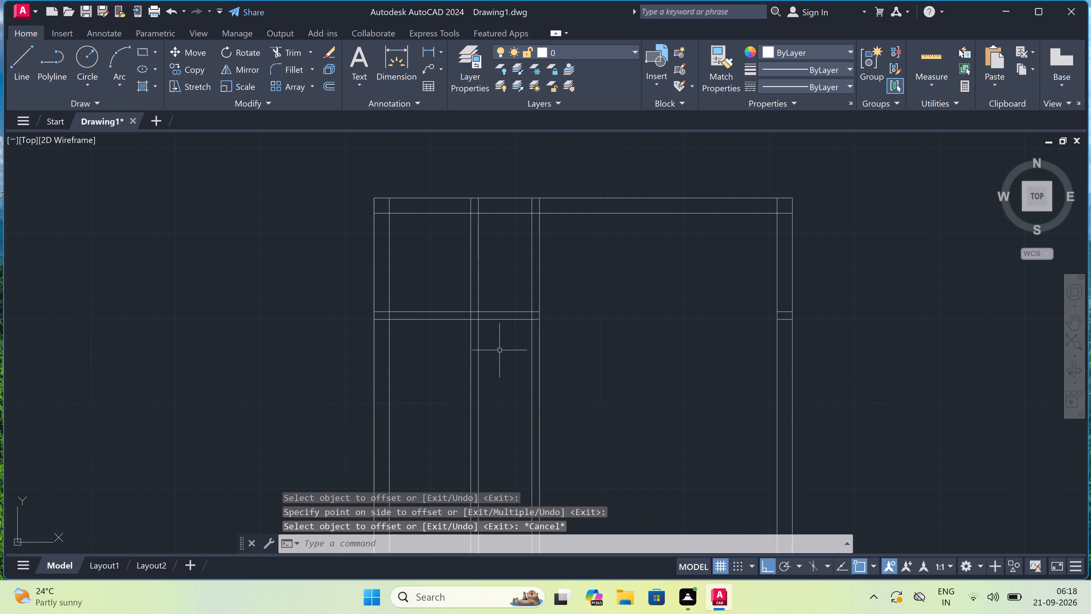
Trim the new partition's two vertical lines between the top outer wall and the horizontal partition.
key("t")
key("r")
key("space")
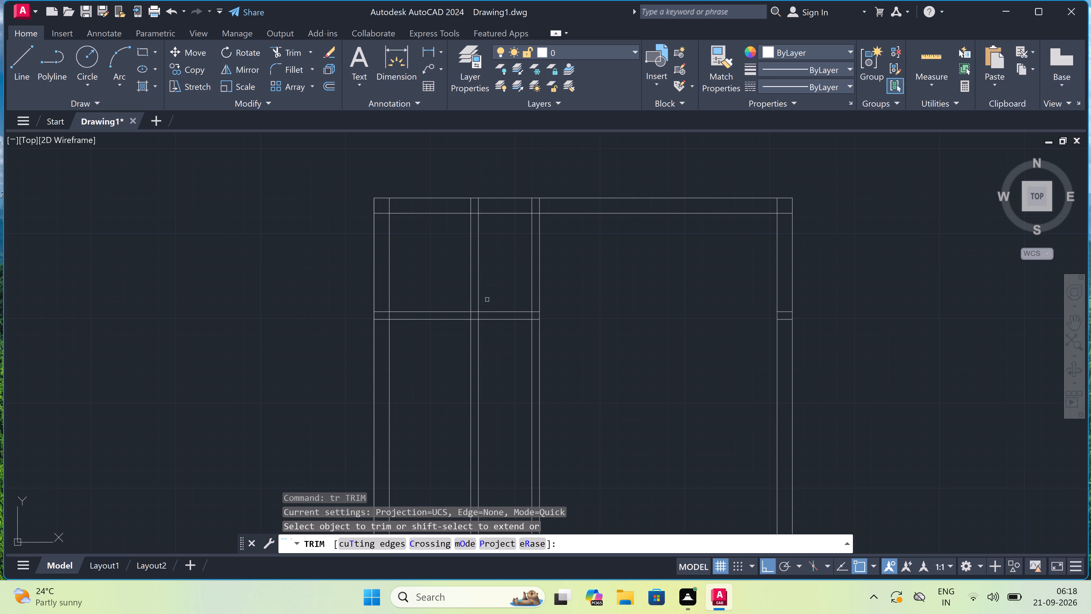
left_click(485, 290)
left_click(467, 282)
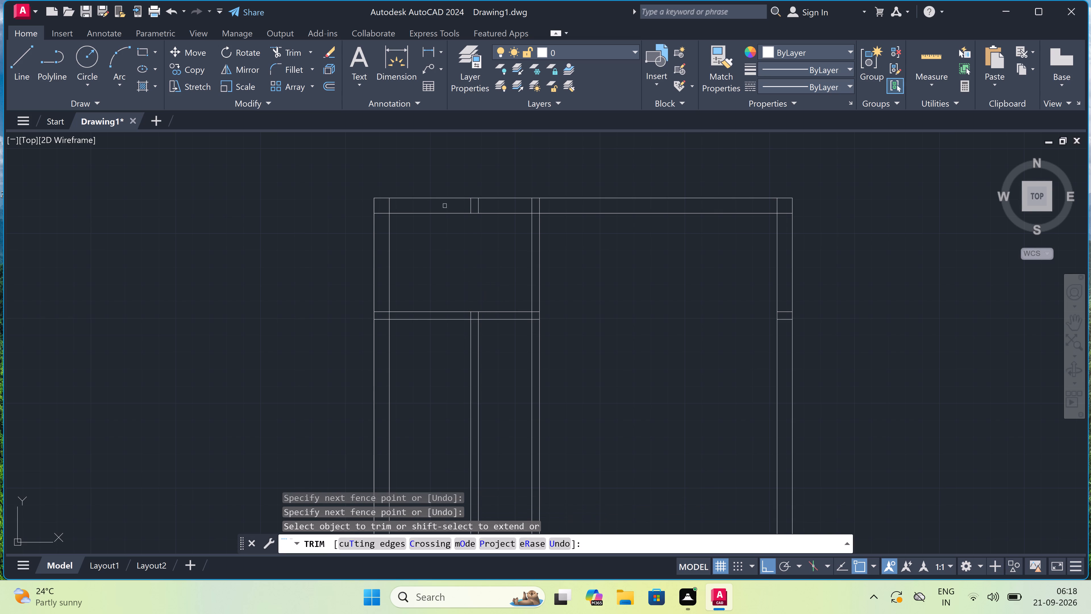
Trim the vertical line stubs inside the top outer wall at the left inner wall line and at both vertical partitions.
scroll(400, 194, "up", 2)
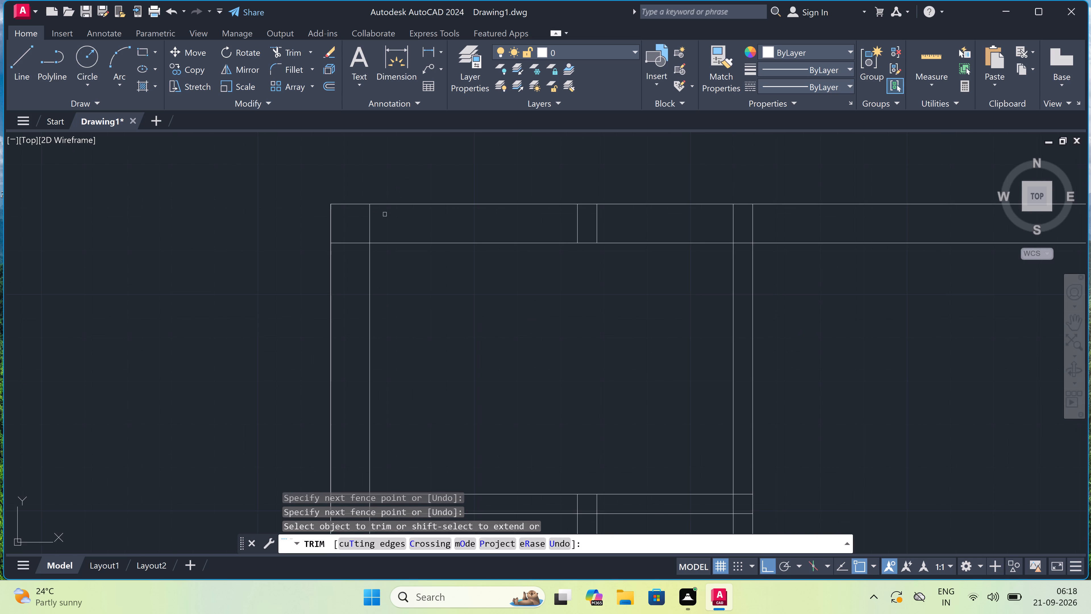
left_click(373, 224)
left_click(356, 227)
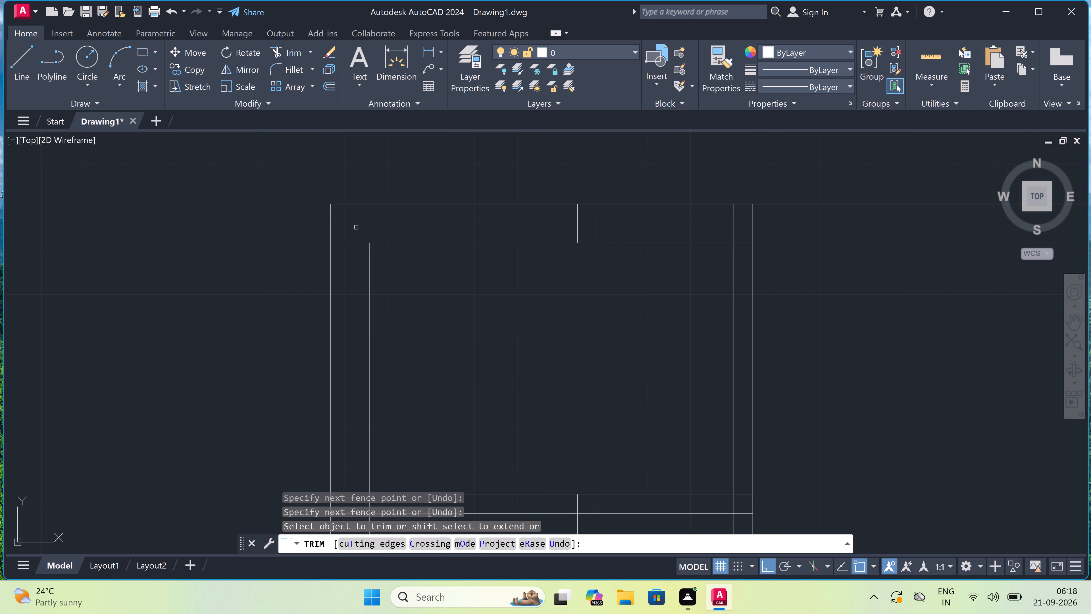
left_click(356, 227)
left_click(342, 295)
left_click(346, 231)
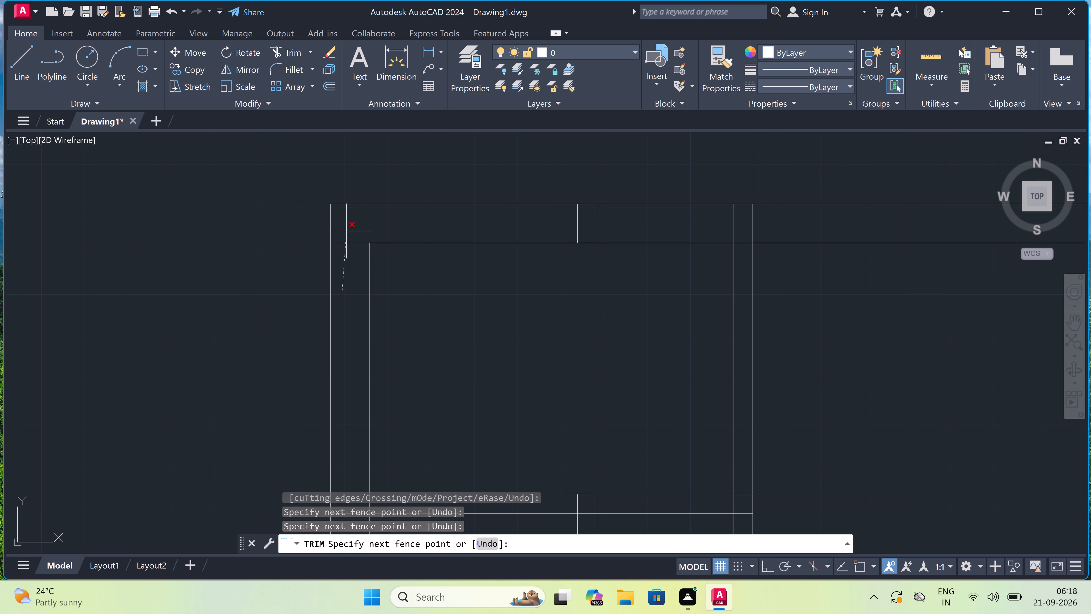
scroll(346, 231, "down", 3)
scroll(414, 229, "up", 1)
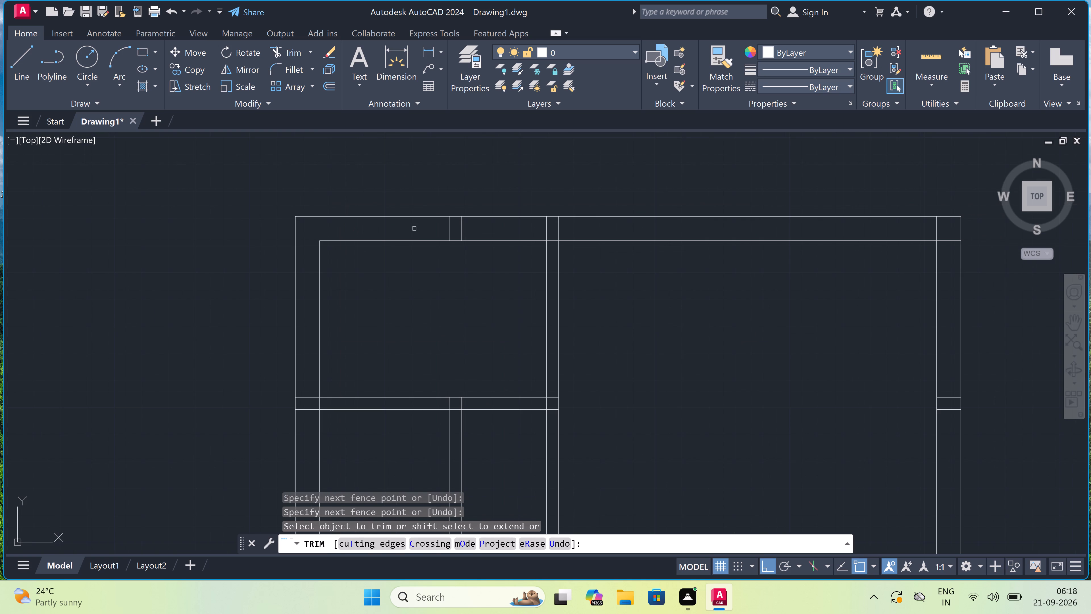
left_click(417, 229)
left_click(621, 225)
Trim the top wall's inner line between the two faces of the long vertical partition.
scroll(569, 225, "up", 3)
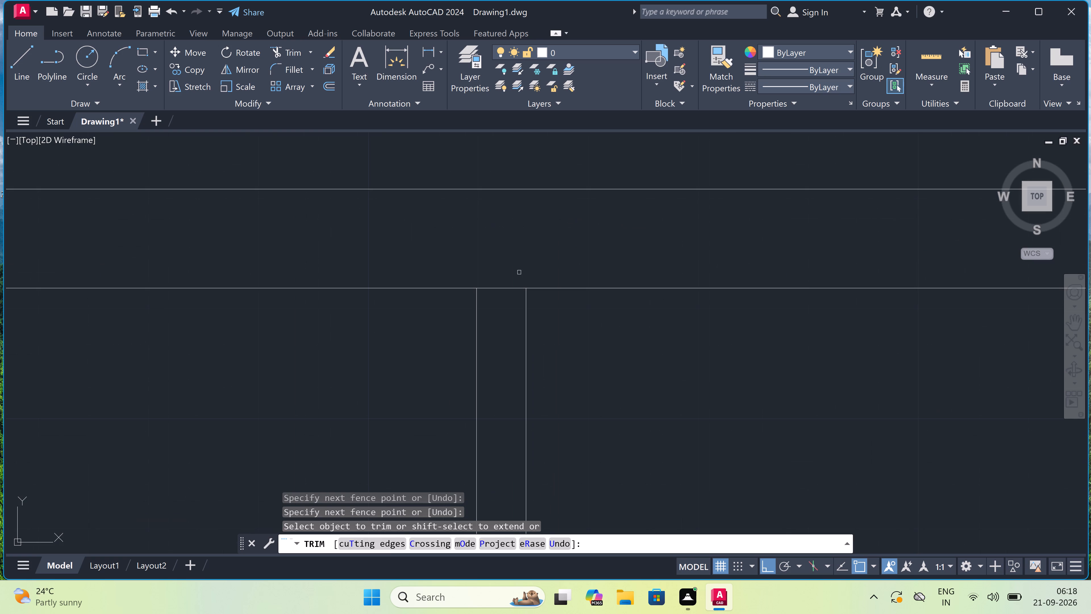
left_click(509, 289)
scroll(508, 286, "down", 5)
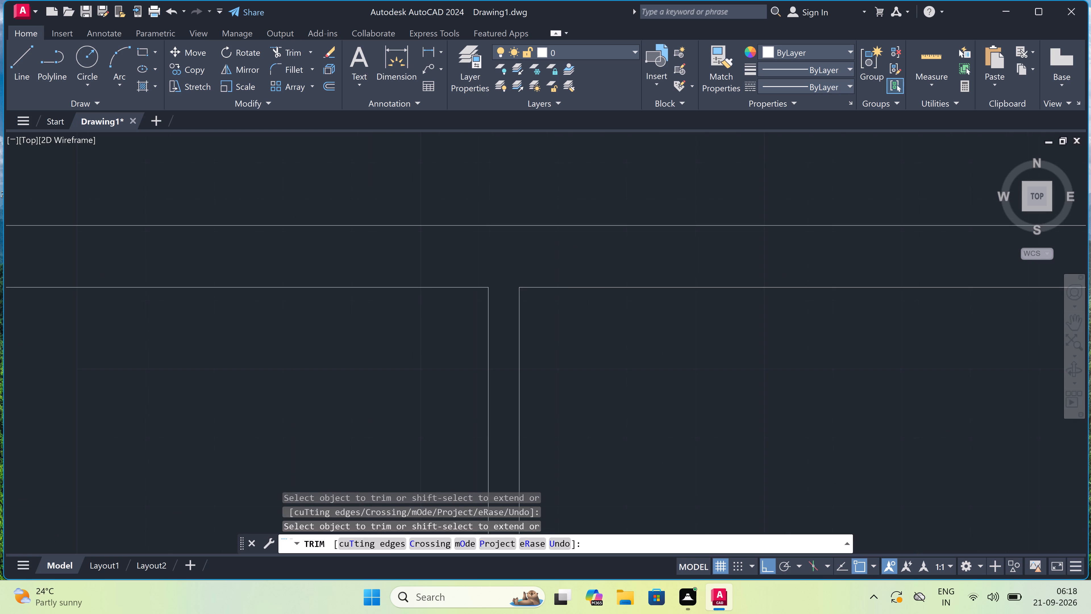
scroll(496, 366, "up", 1)
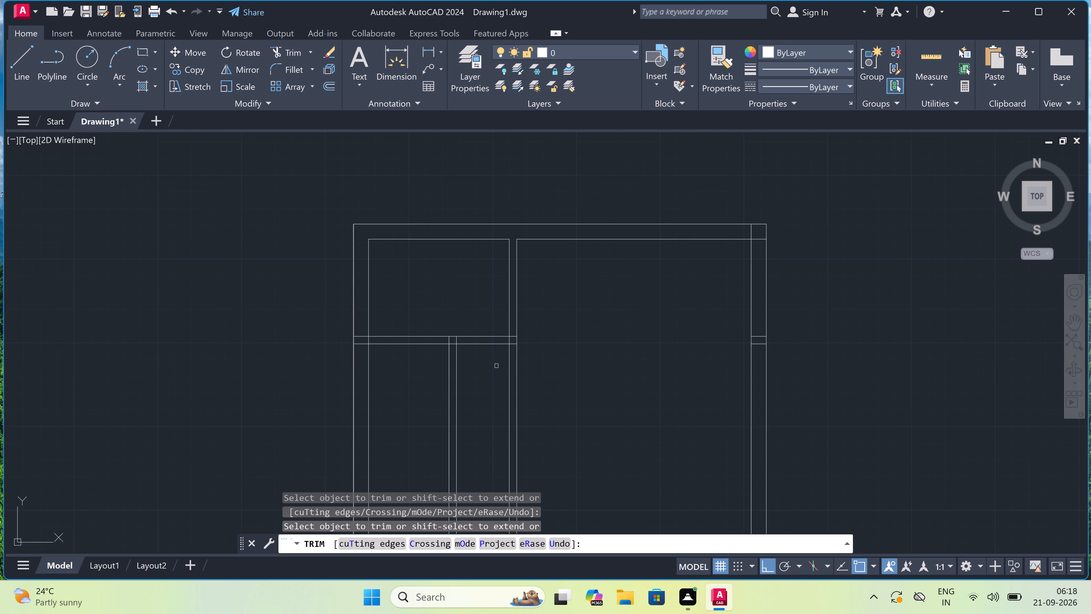
Where the horizontal partition meets the long vertical one, trim the vertical's left face within the horizontal and the upper horizontal line's overrun.
scroll(497, 365, "up", 2)
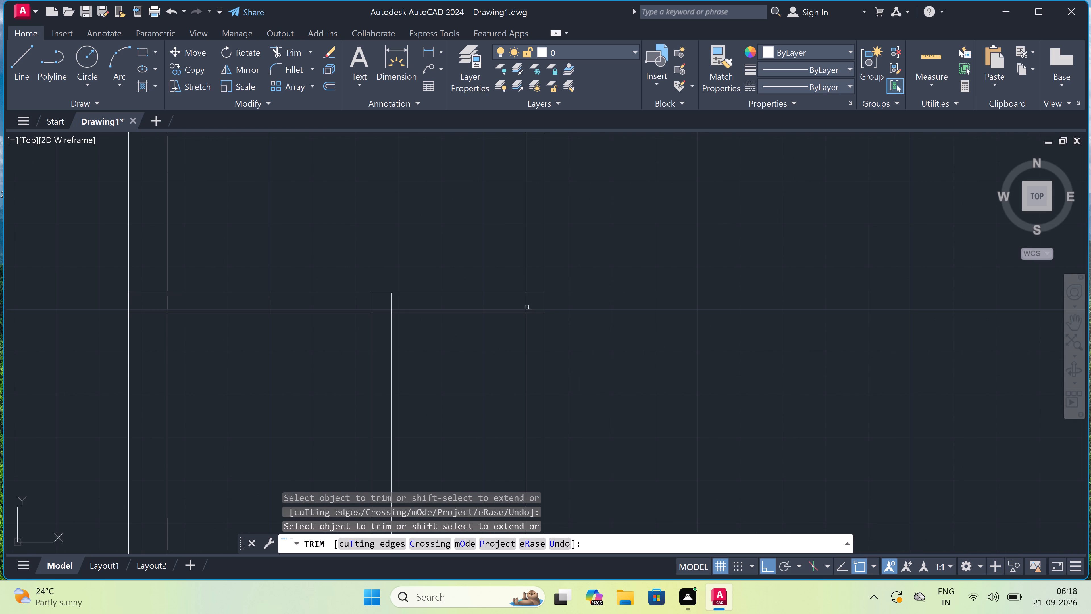
left_click(522, 306)
left_click(533, 303)
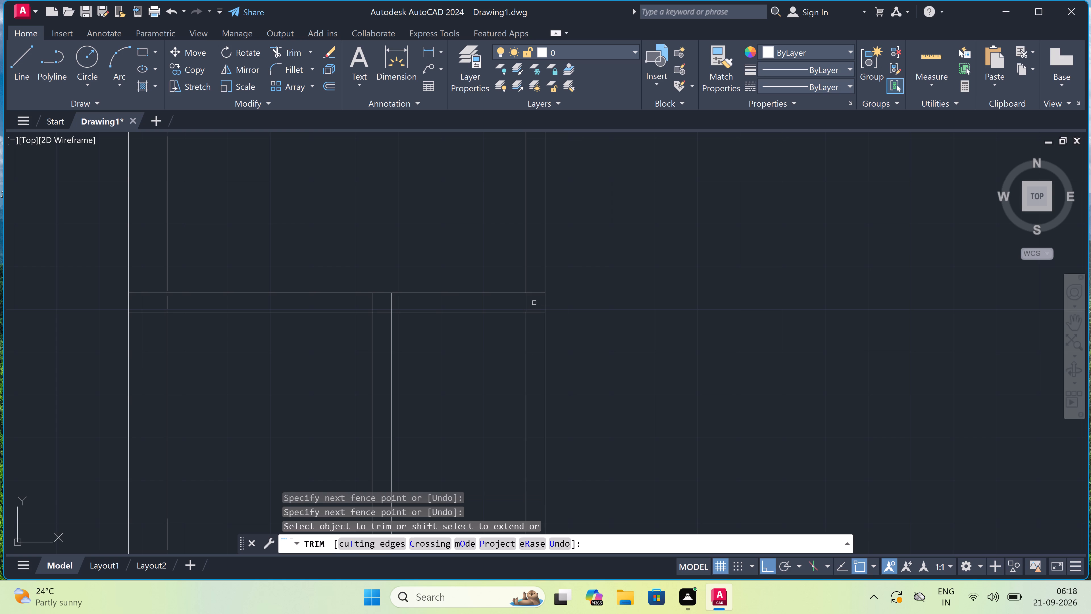
left_click(534, 302)
left_click(535, 283)
Open the new vertical partition's junction by trimming its two stubs inside the horizontal partition and the lower horizontal line between its faces.
left_click(377, 309)
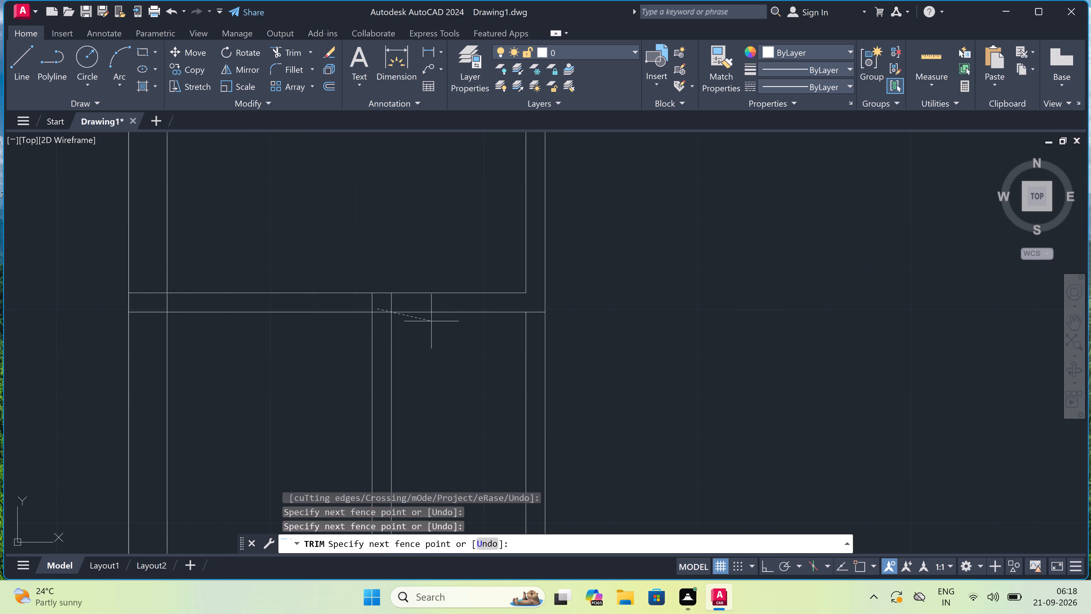
left_click(436, 300)
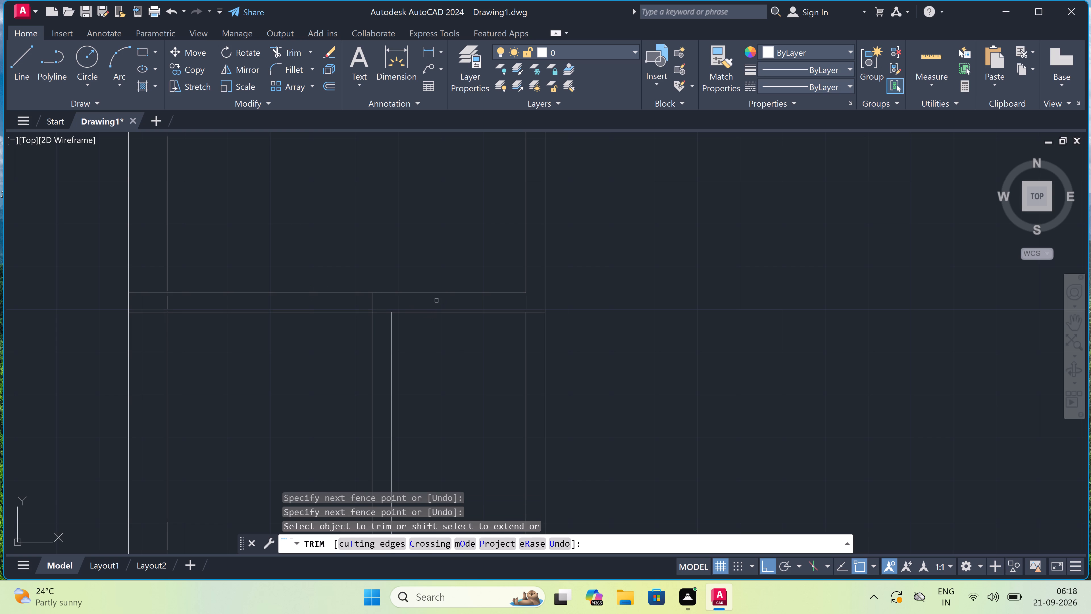
scroll(436, 300, "down", 2)
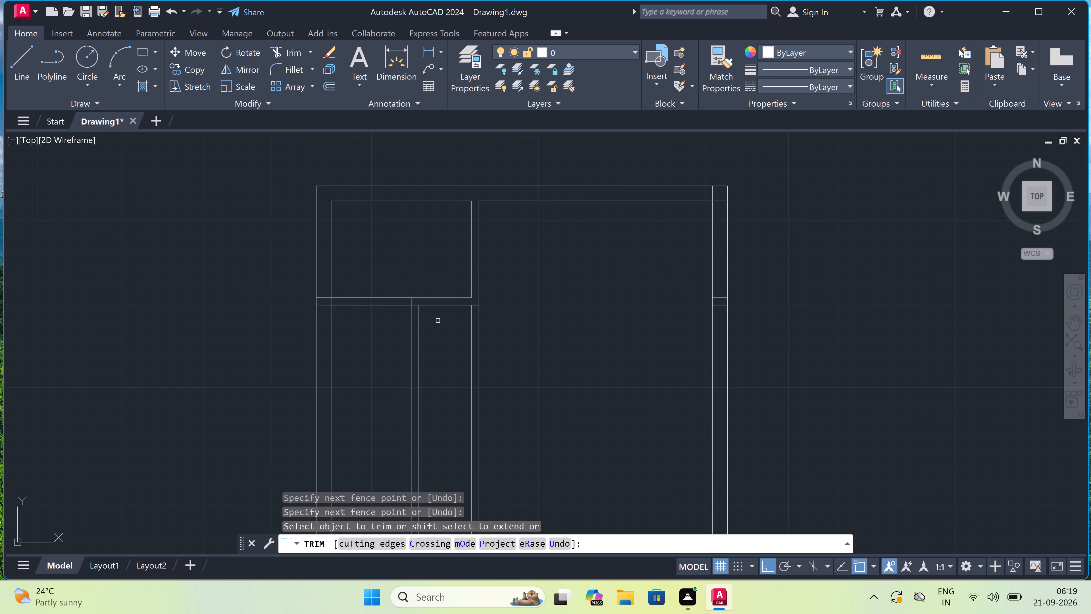
scroll(438, 321, "down", 1)
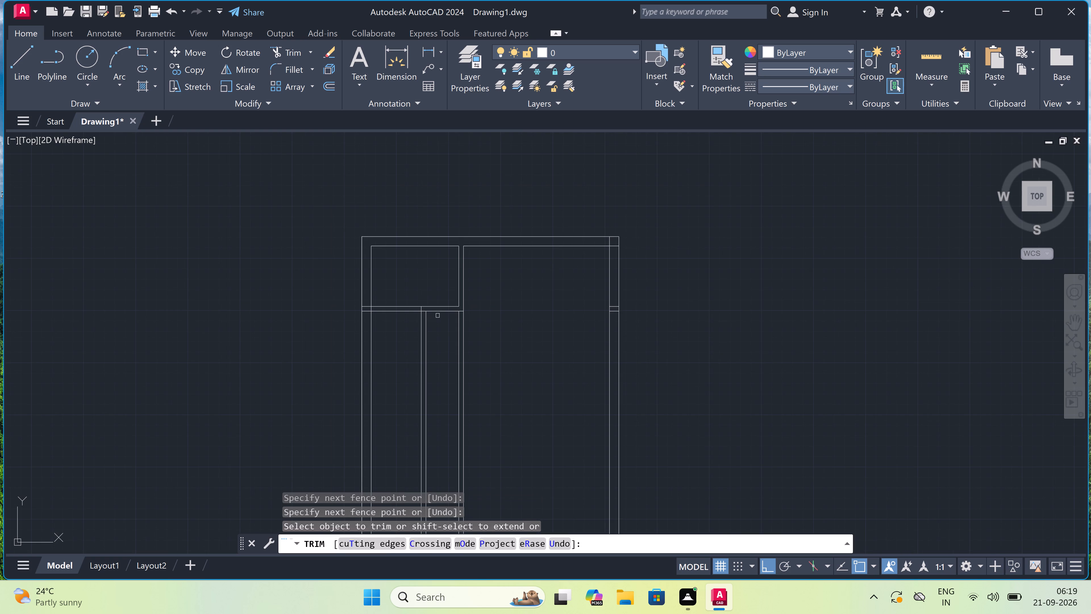
scroll(434, 294, "up", 3)
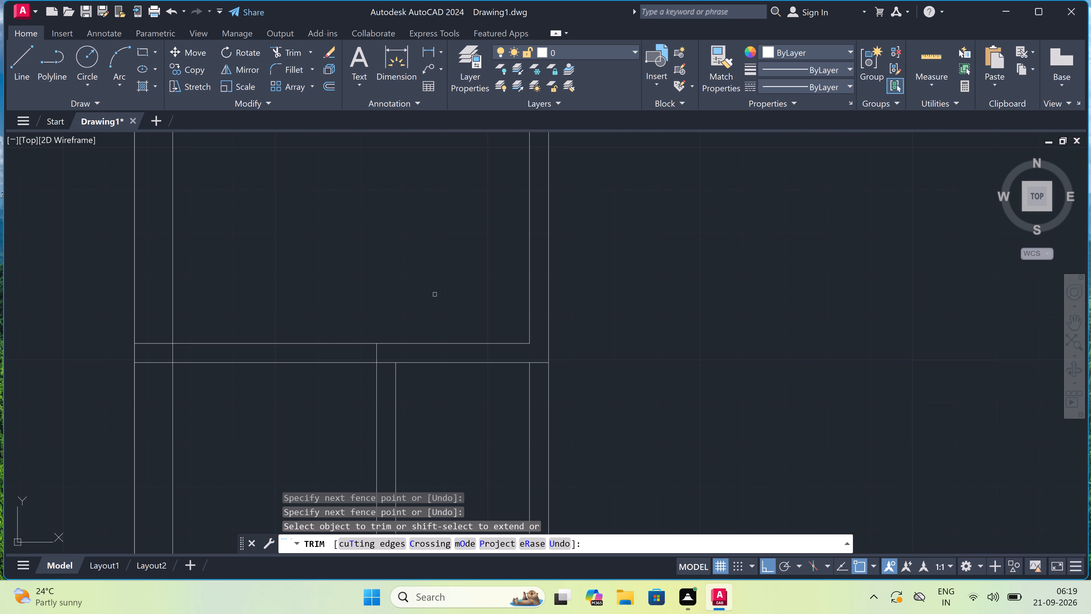
double_click(377, 356)
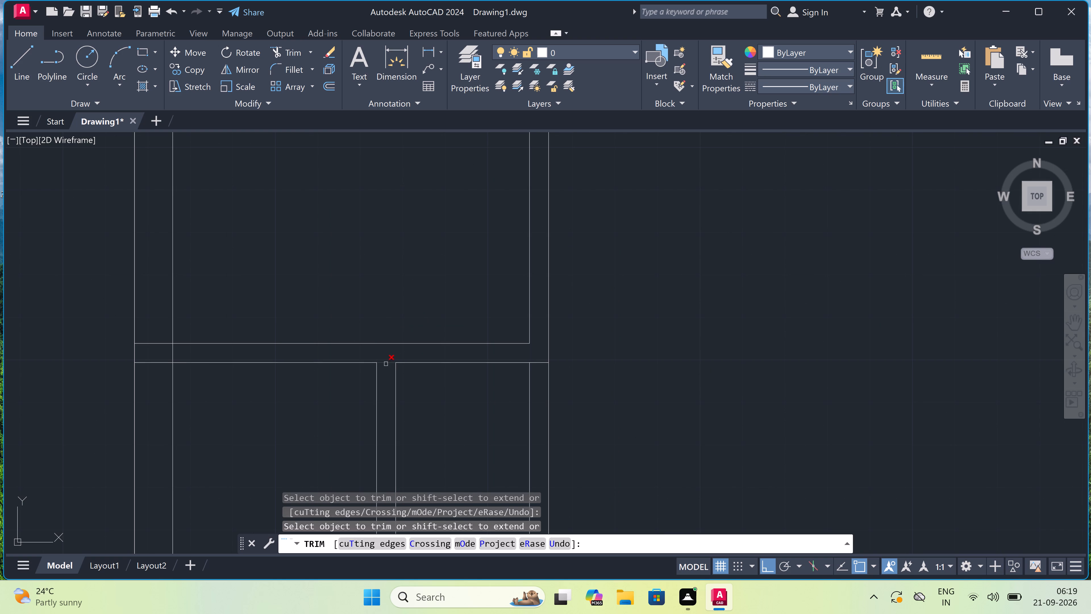
left_click(386, 364)
Trim the horizontal partition lines inside the left outer wall and the wall's inner line between the partition faces.
left_click(162, 320)
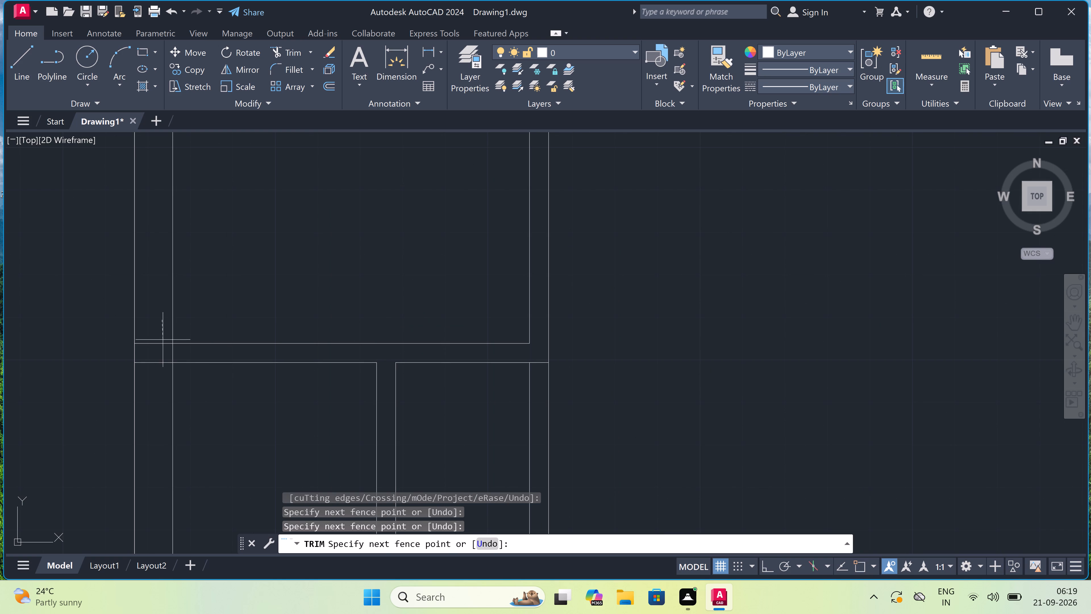
left_click(161, 367)
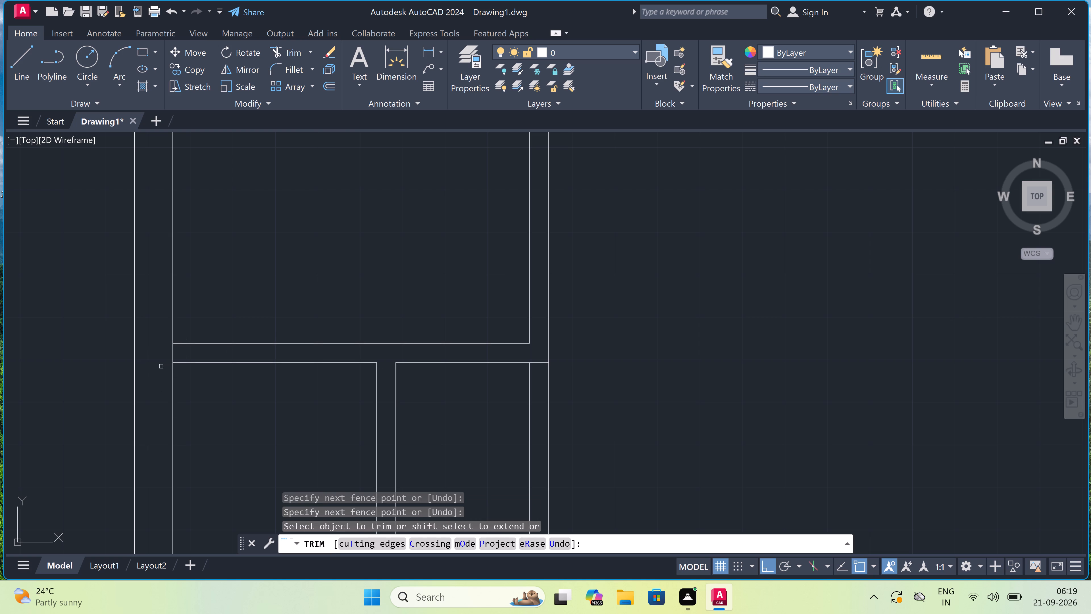
left_click(166, 353)
left_click(179, 350)
key("Escape")
Draw a line across the horizontal partition near its right end, and from that line's midpoint continue 2" left and 3' up.
key("l")
key("space")
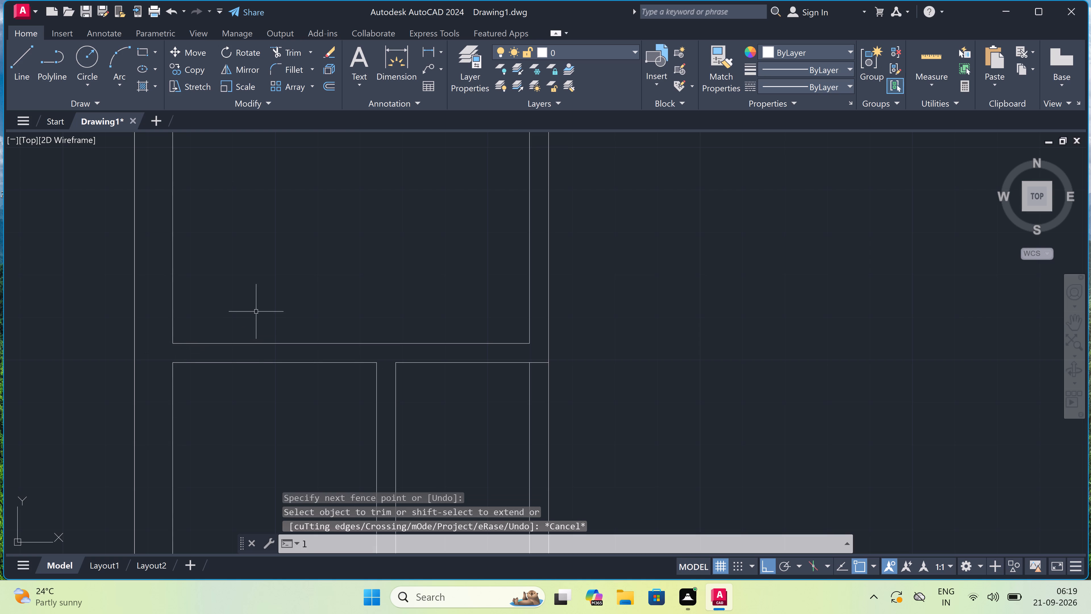
left_click(513, 362)
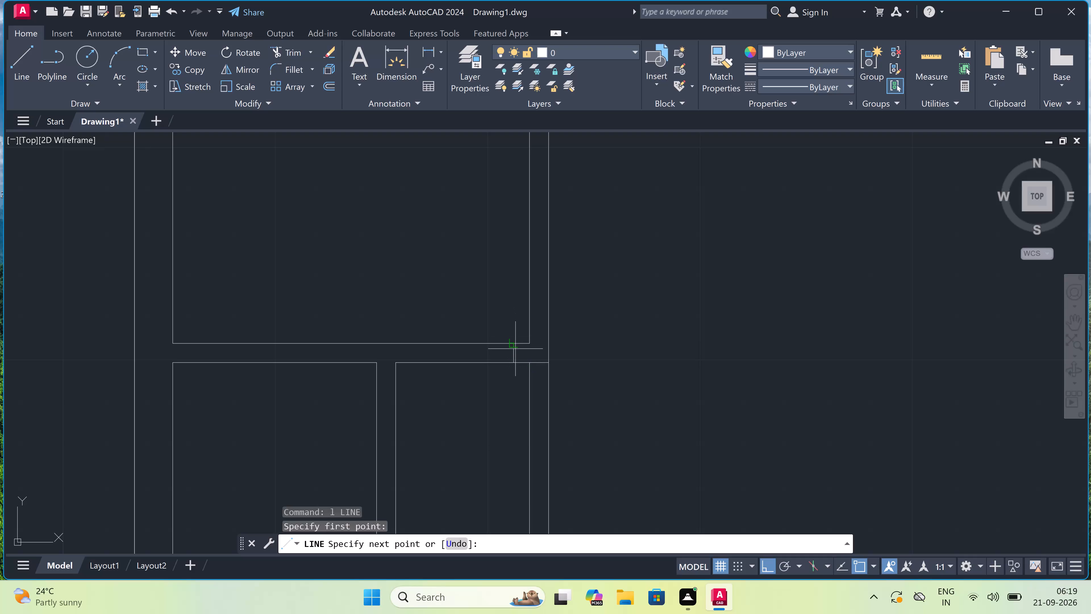
double_click(513, 347)
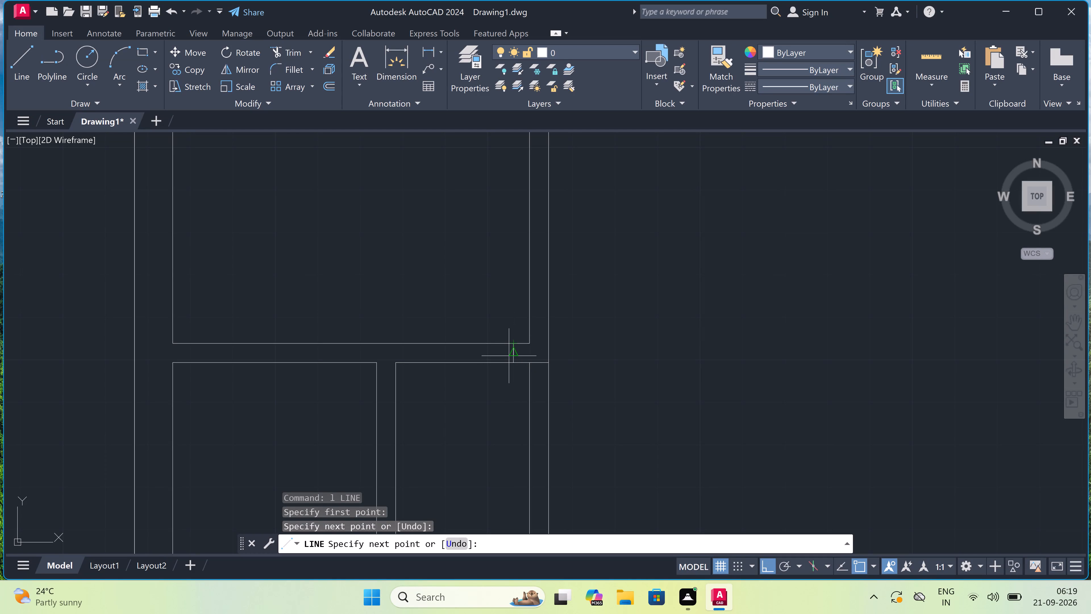
left_click(511, 355)
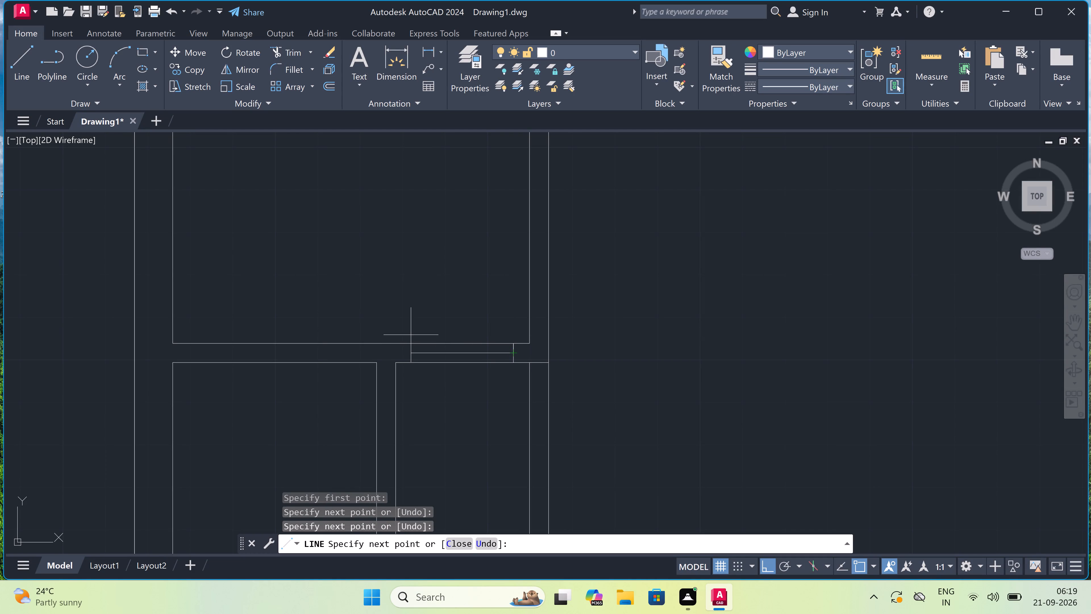
type("2\"")
key("space")
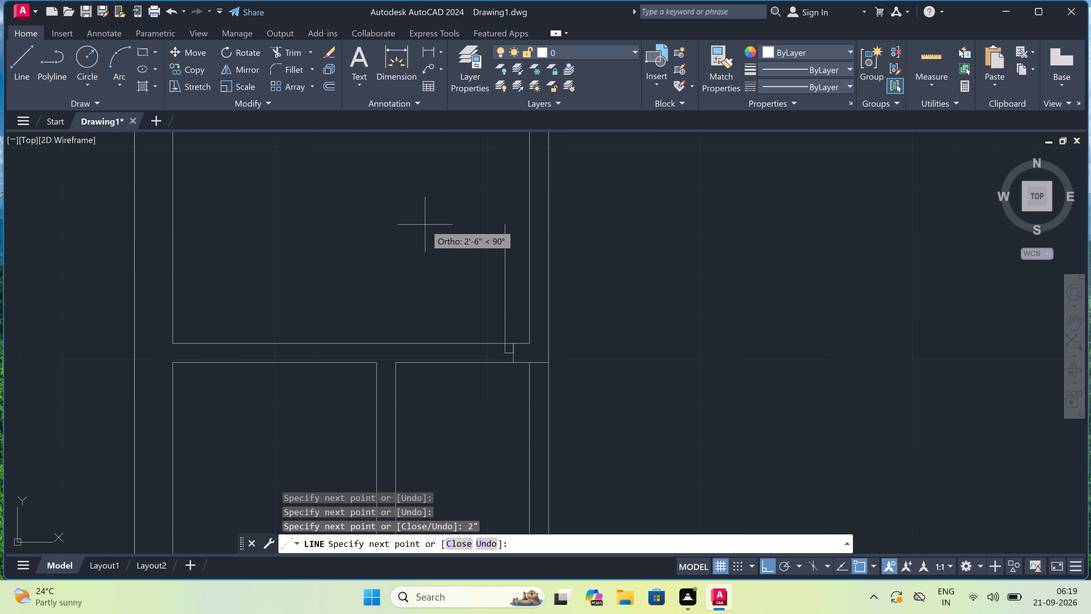
type("3'")
key("space")
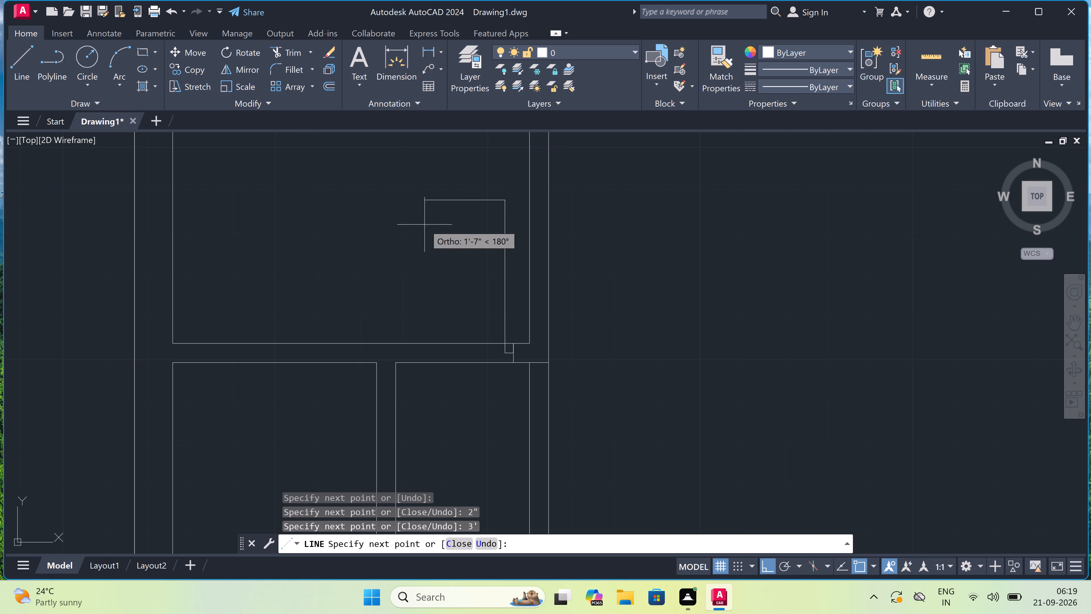
key("Escape")
End the line and erase the 3' vertical door leaf line at the opening's right jamb.
key("space")
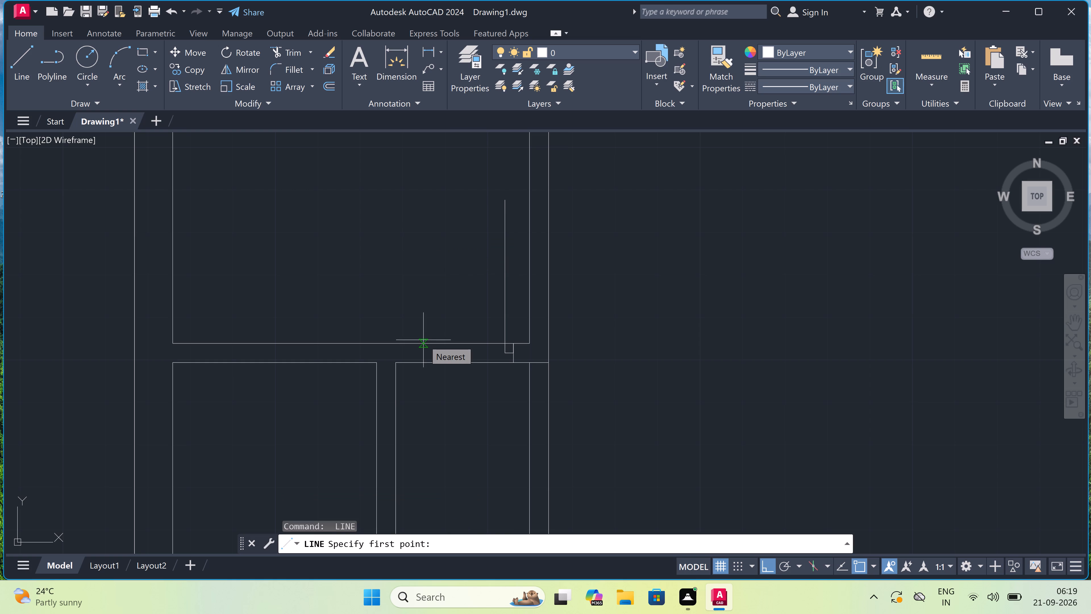
key("ctrl+z")
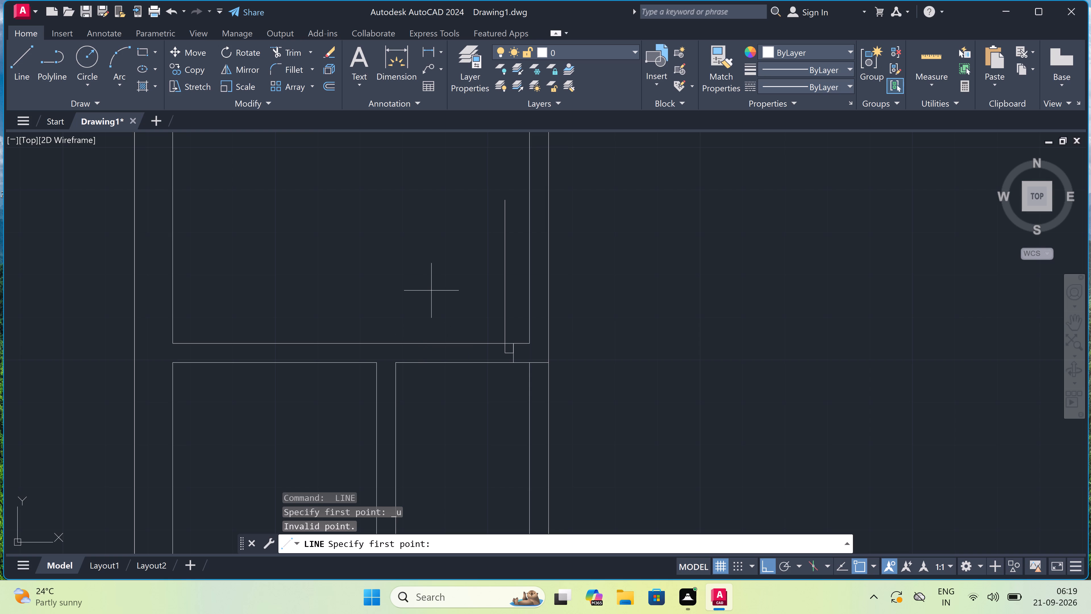
key("ctrl+z")
key("ctrl+z")
key("ctrl+z")
key("Escape")
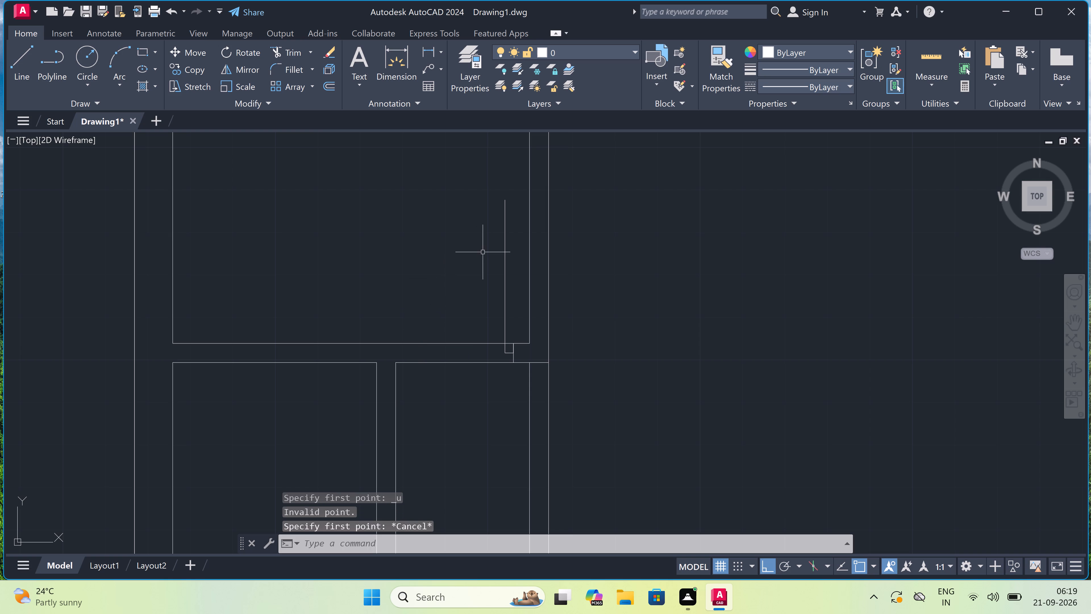
left_click(506, 246)
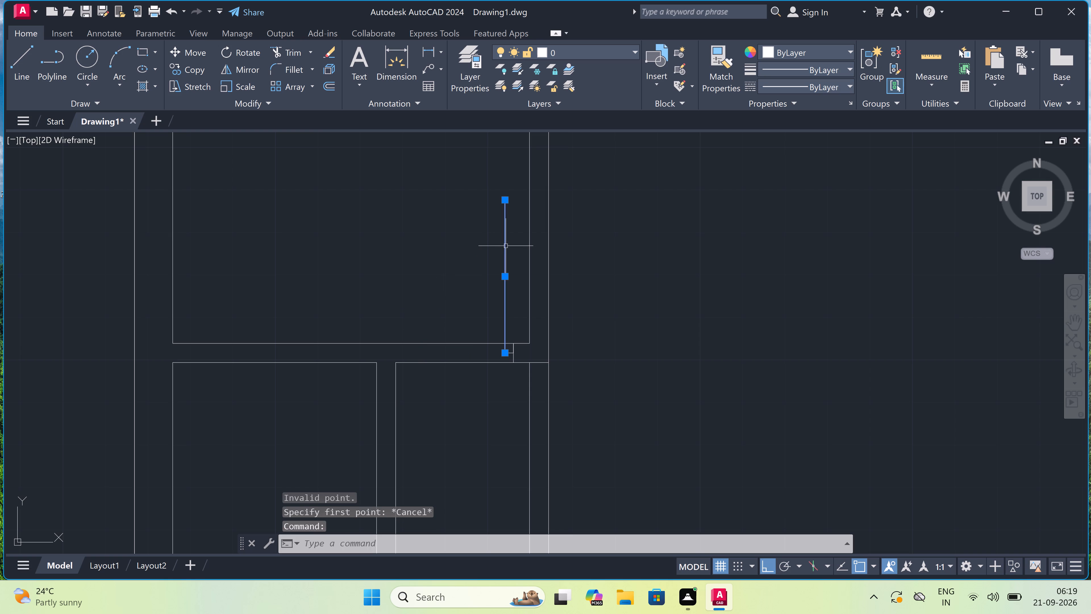
key("Delete")
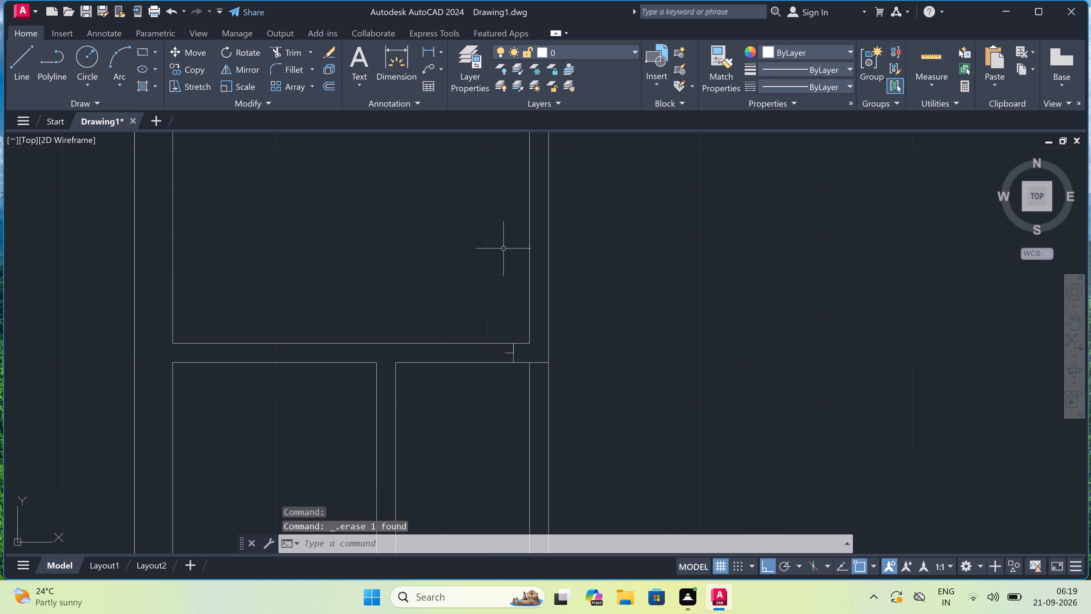
Draw a 2' vertical line upward from the free end of the 2" stub at the right jamb.
key("l")
key("space")
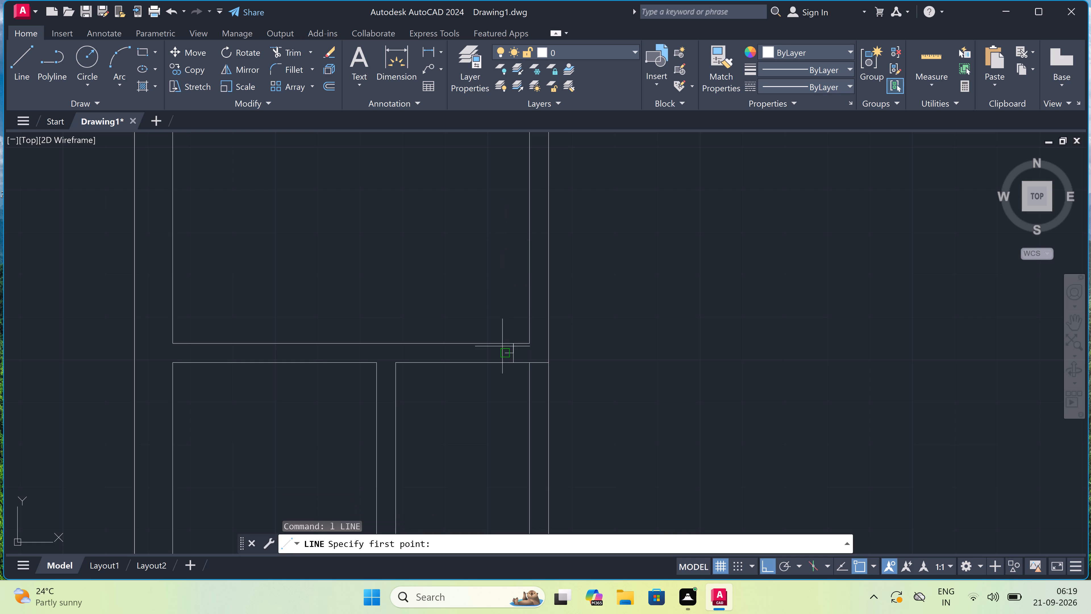
left_click_drag(505, 353, 508, 350)
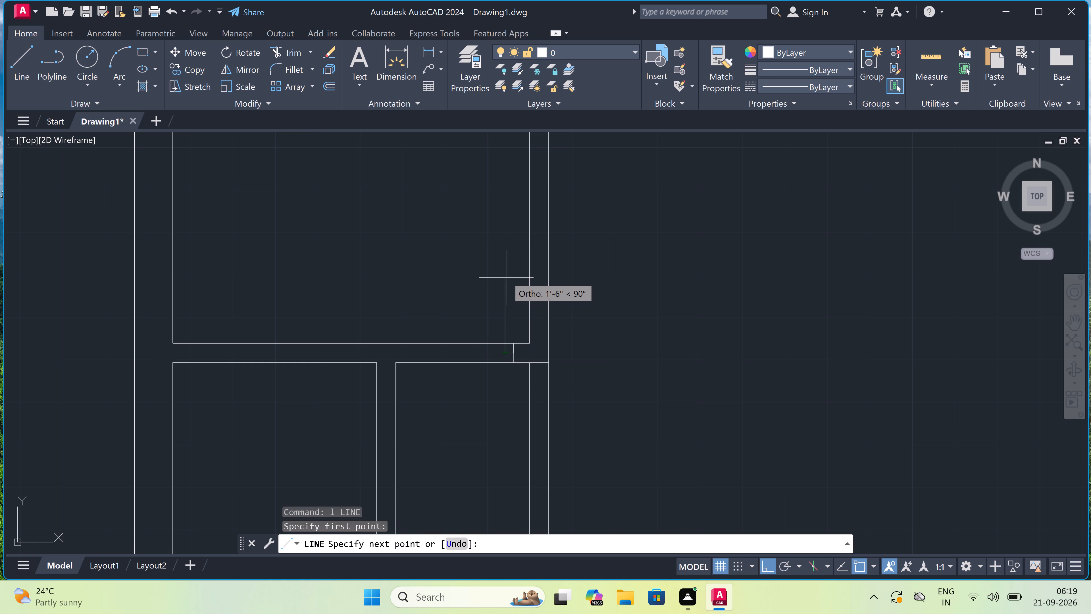
type("2'")
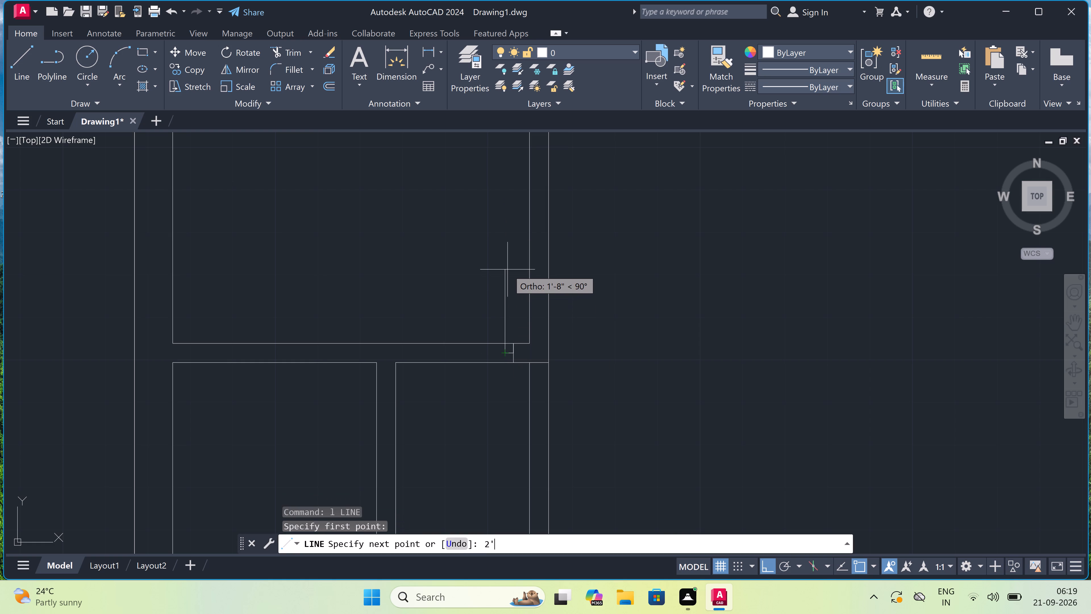
key("space")
key("Escape")
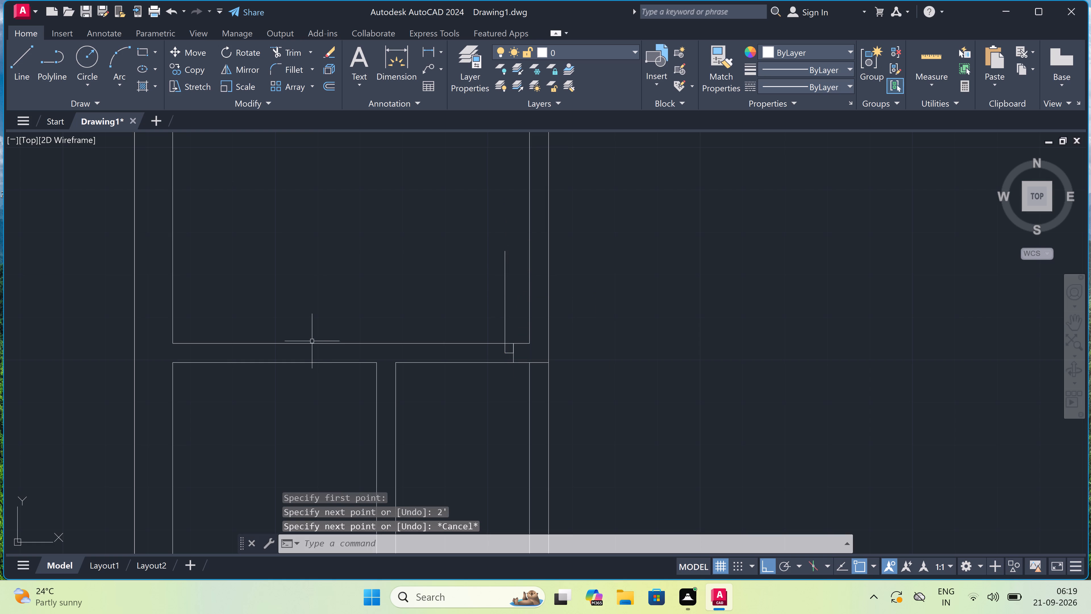
Draw the left jamb line across the horizontal partition, just right of the short vertical partition, and continue 2" right from its midpoint.
key("space")
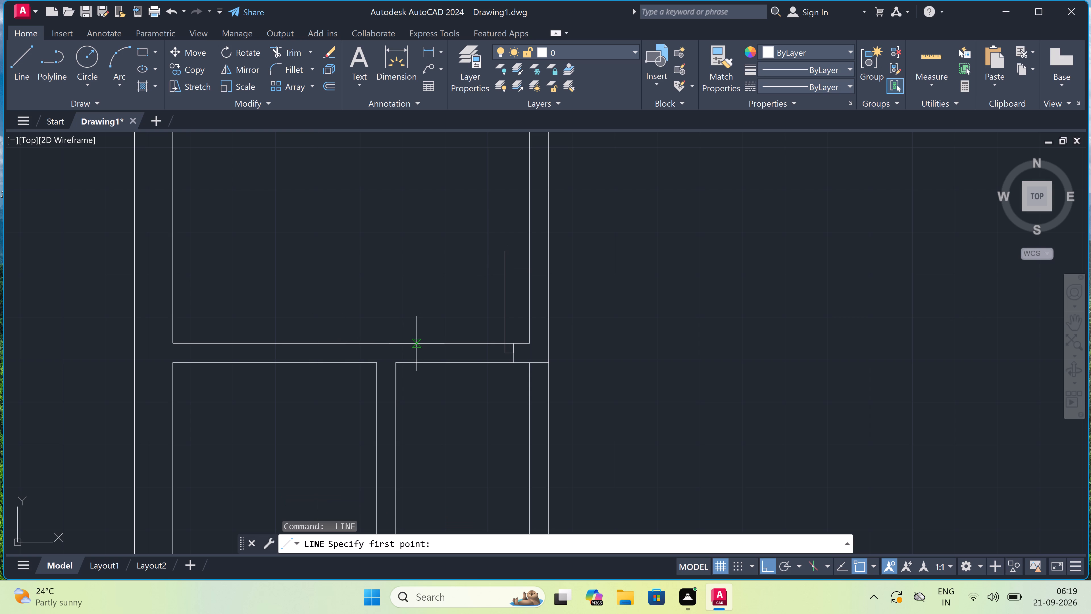
left_click(409, 343)
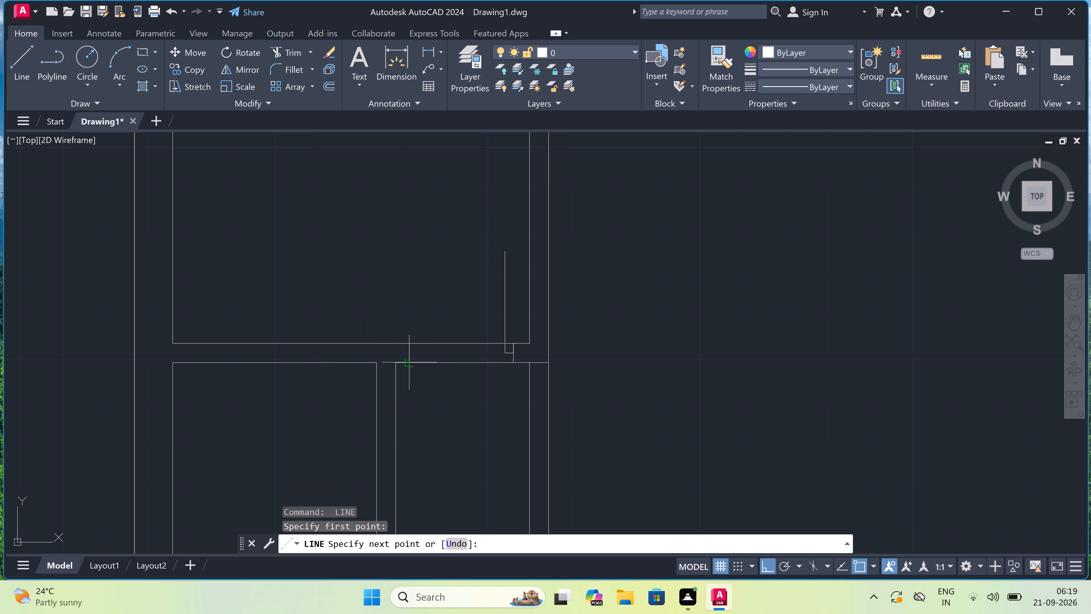
left_click(408, 363)
left_click(408, 352)
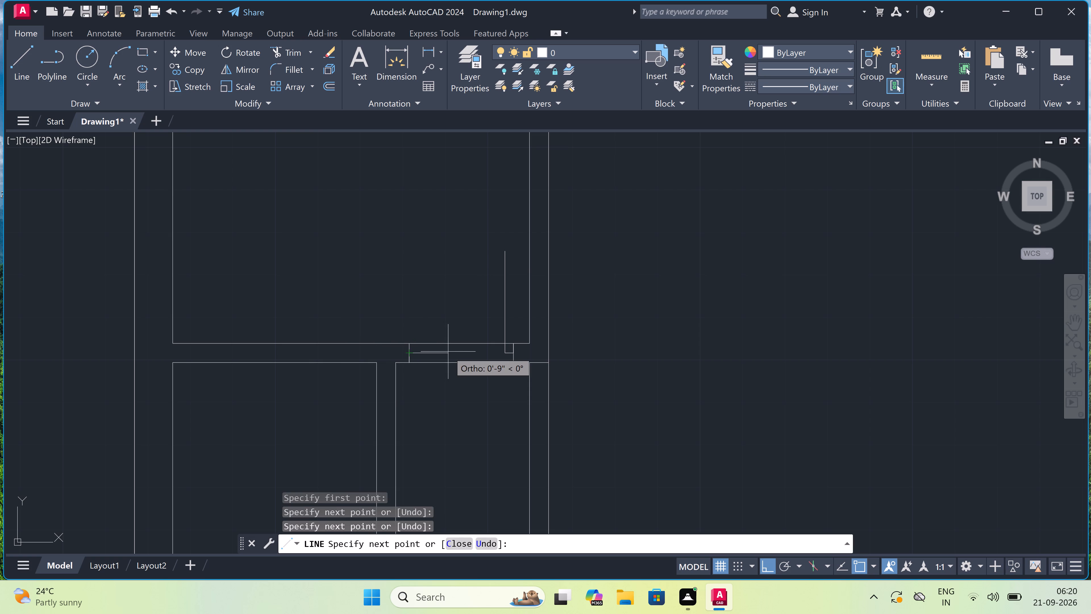
type("2\"")
key("space")
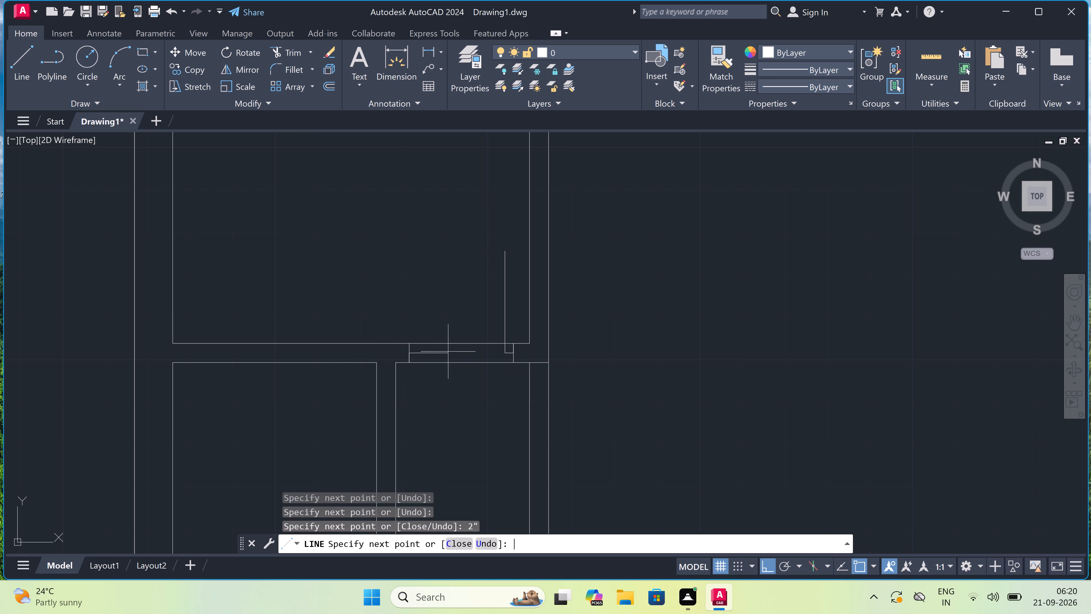
key("Escape")
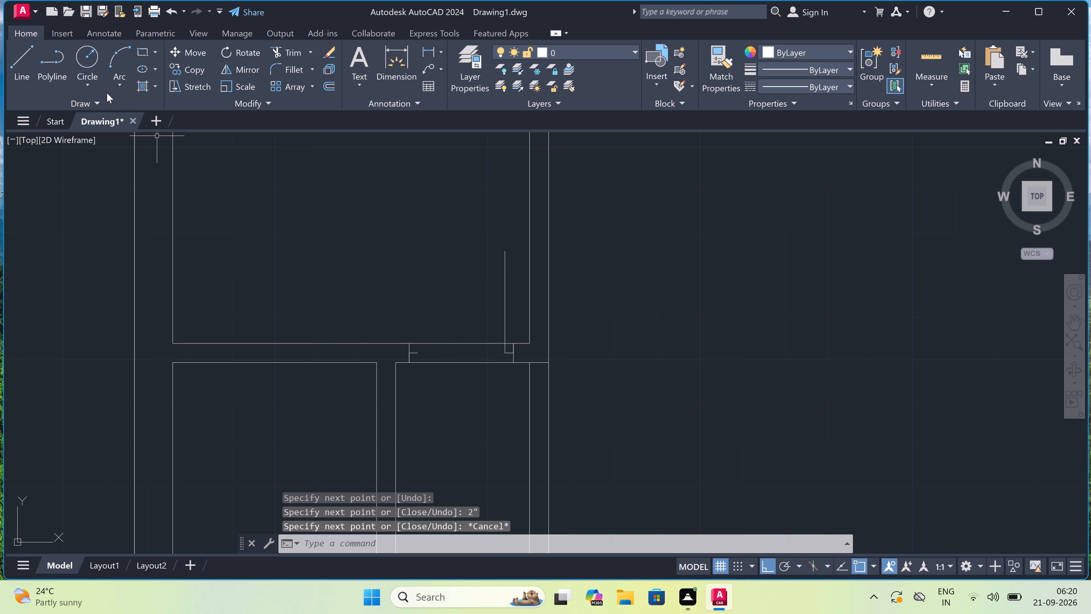
Draw the door swing with a Start, End, Direction arc from the 2' leaf's top to the left jamb's 2" stub.
left_click(114, 88)
left_click_drag(165, 254, 168, 255)
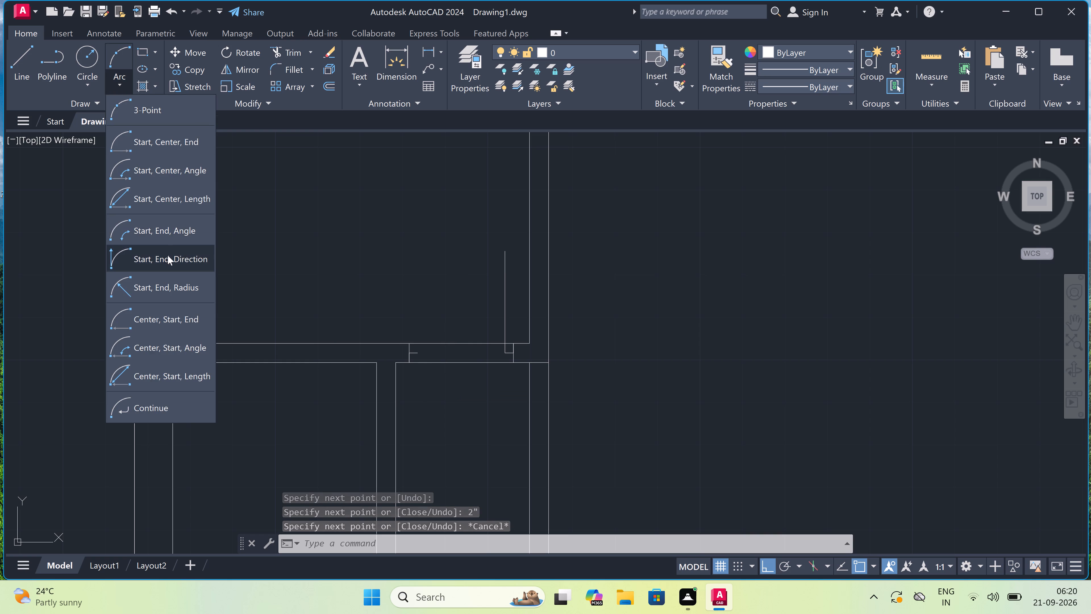
left_click_drag(168, 255, 168, 256)
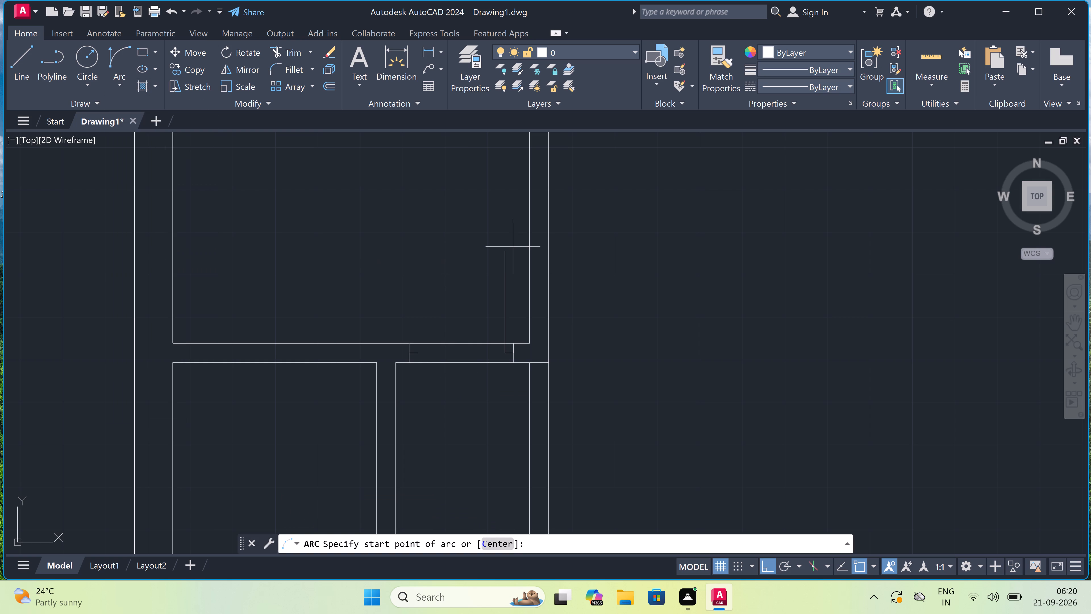
left_click(508, 249)
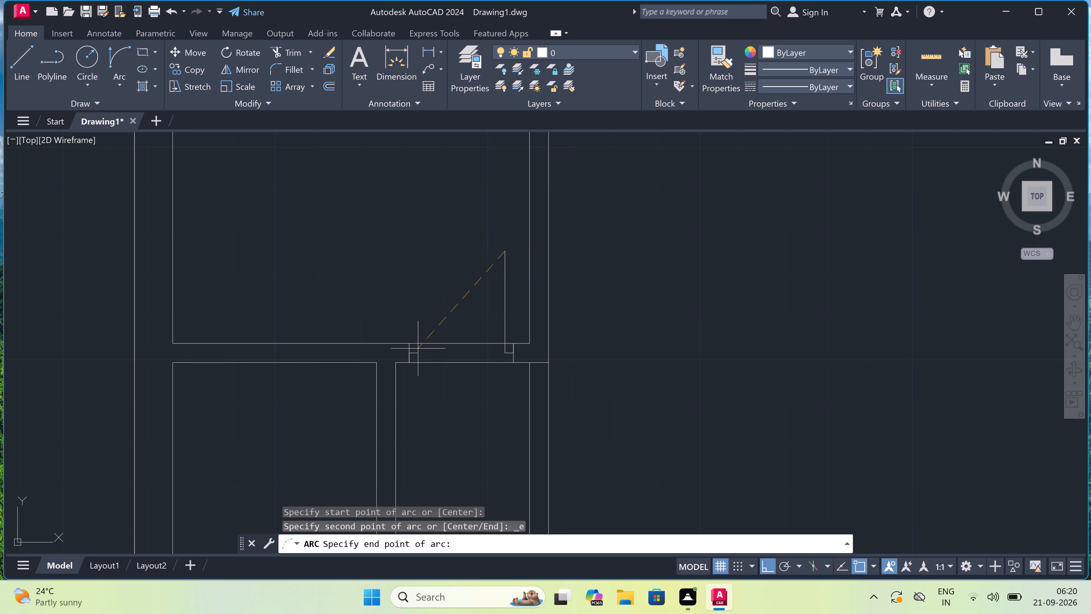
left_click(418, 349)
left_click(379, 308)
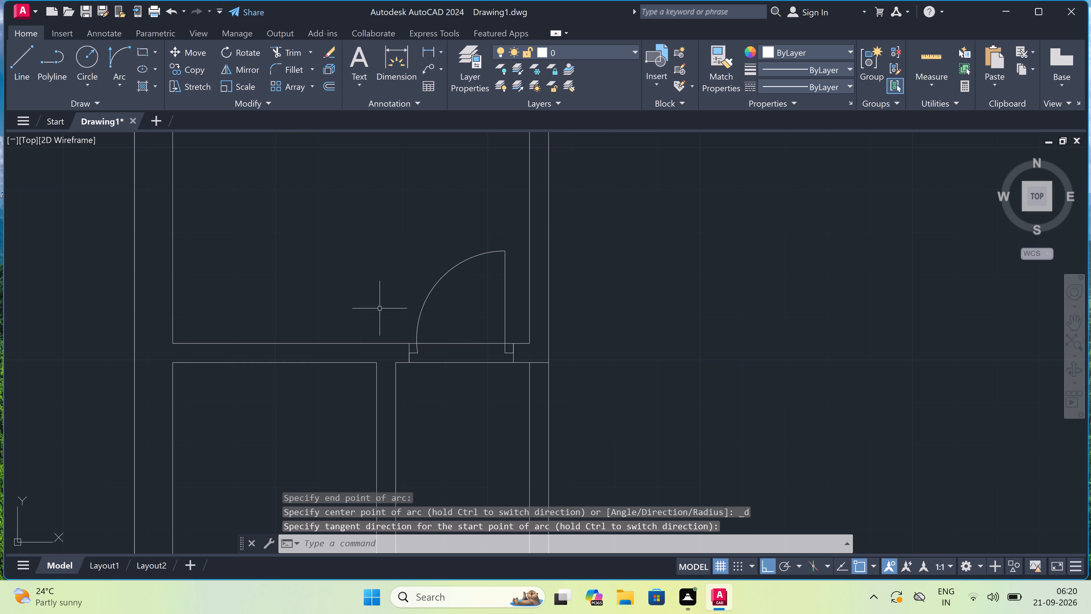
Trim both horizontal partition lines between the two jambs to open the doorway.
key("t")
key("r")
key("space")
left_click_drag(453, 331, 459, 336)
left_click(454, 381)
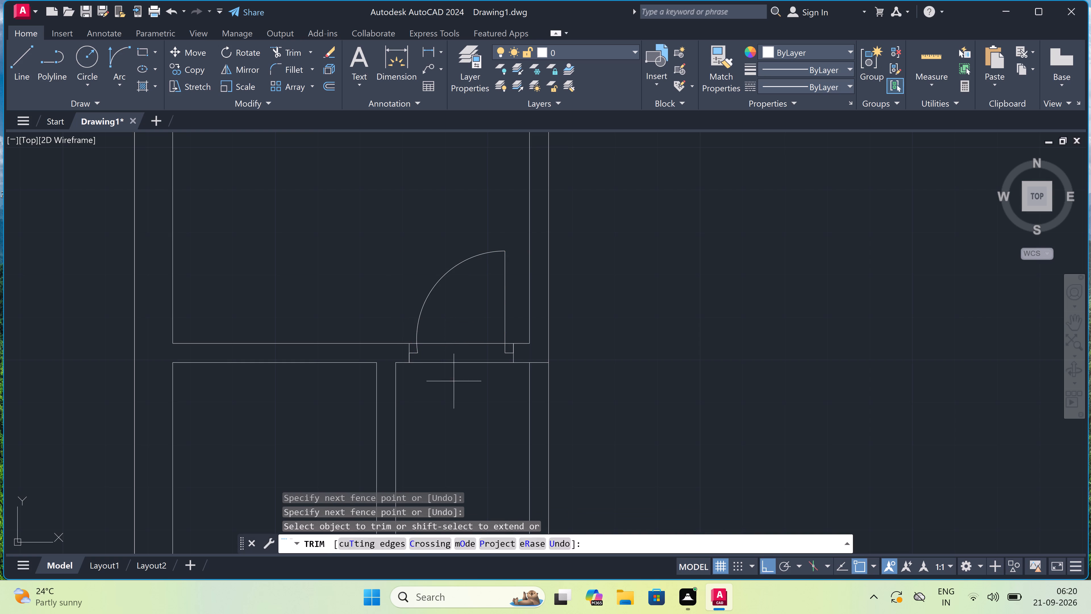
left_click(455, 334)
Trim the inner wall lines' overruns at the upper-right outer corner and the two partition stubs inside the right outer wall.
scroll(455, 334, "down", 4)
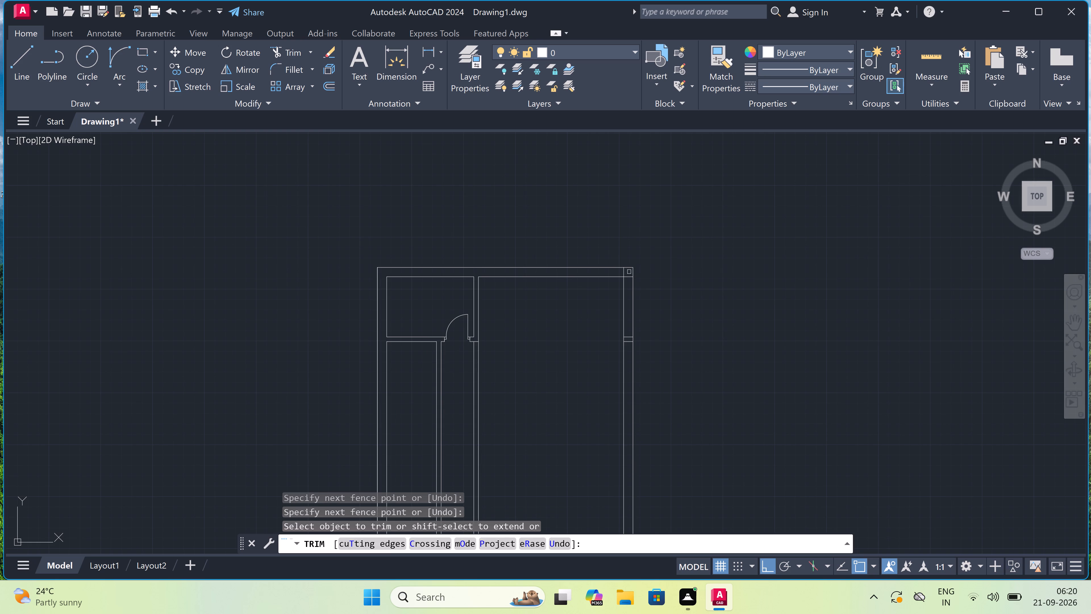
scroll(630, 275, "up", 3)
left_click(554, 263)
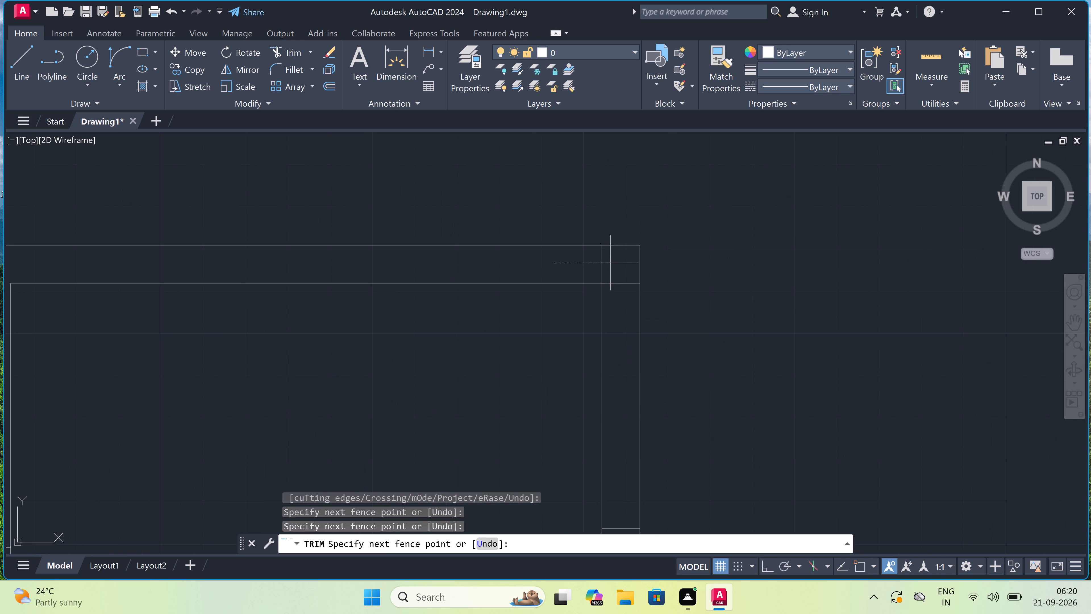
left_click(616, 262)
left_click(617, 262)
scroll(616, 308, "down", 4)
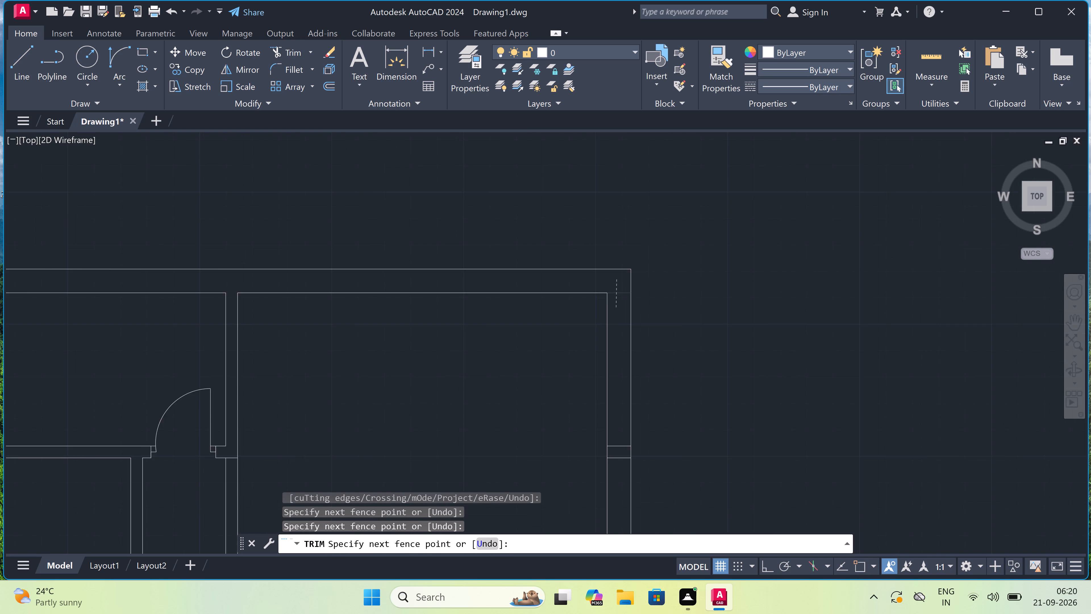
scroll(613, 369, "up", 4)
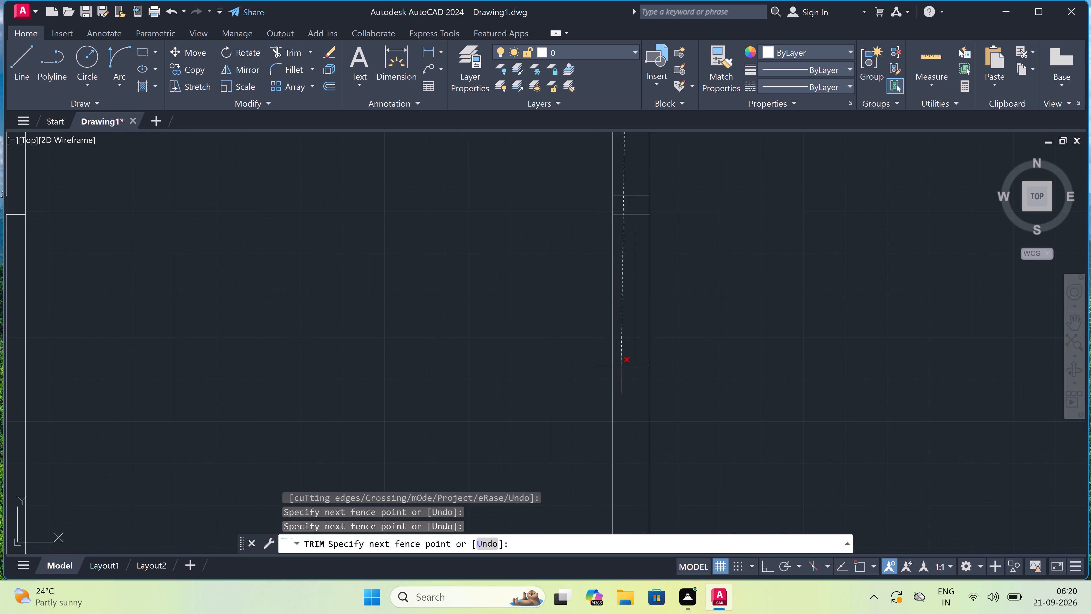
left_click(630, 357)
scroll(587, 360, "down", 4)
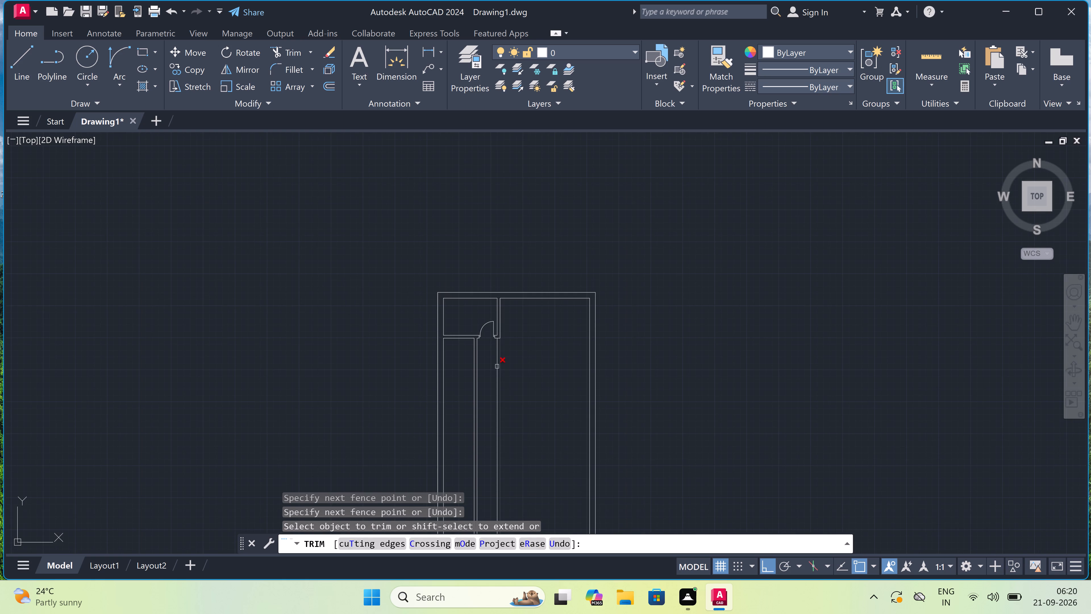
scroll(475, 318, "up", 3)
key("Escape")
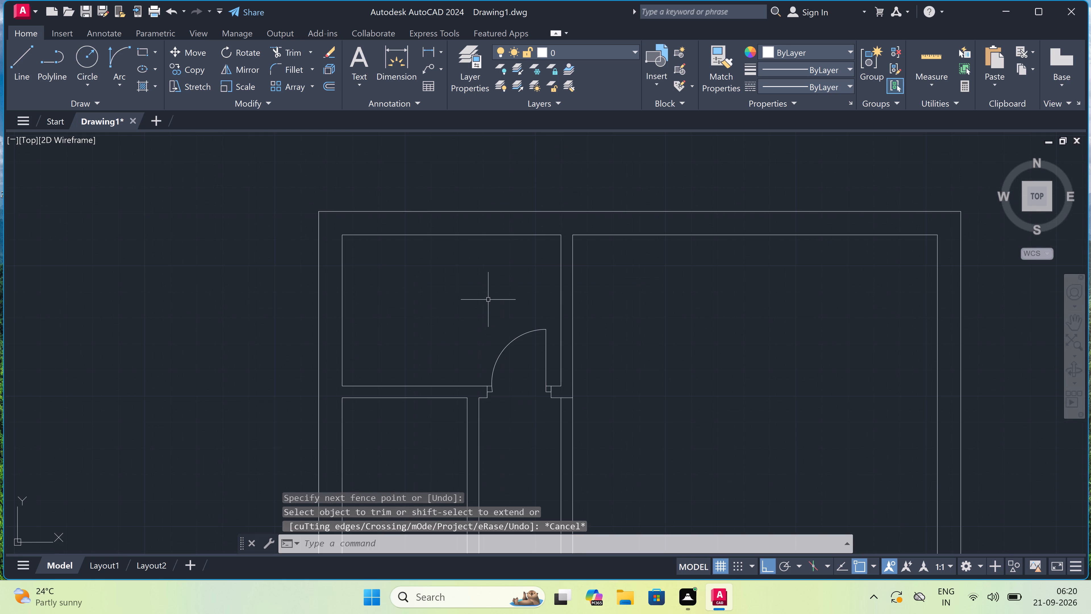
Offset the horizontal partition's lower line 6'8" downward in the narrow room along the left outer wall.
scroll(496, 302, "down", 1)
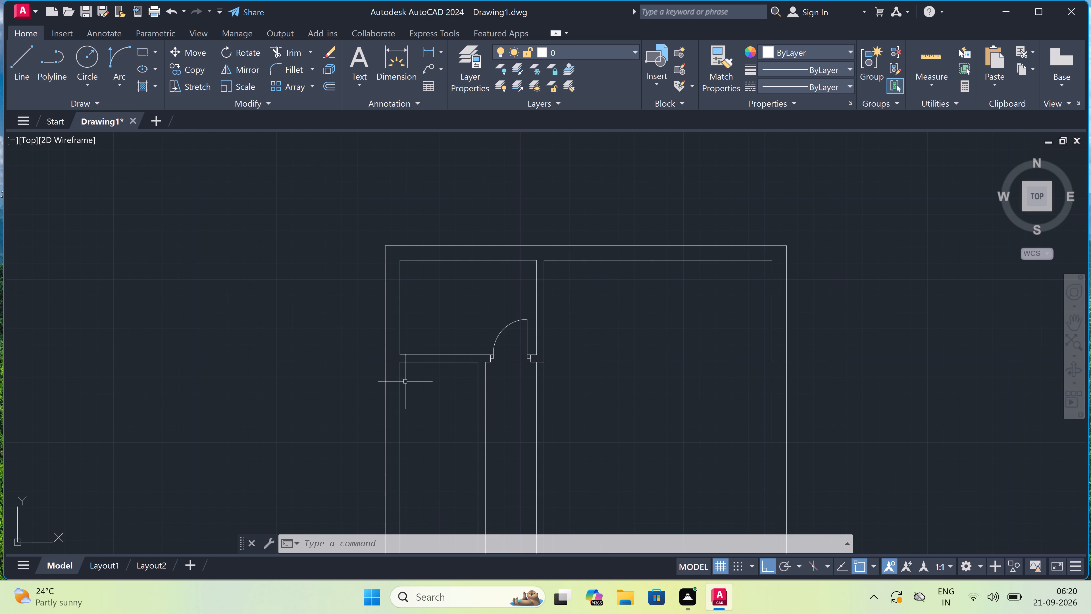
key("o")
key("space")
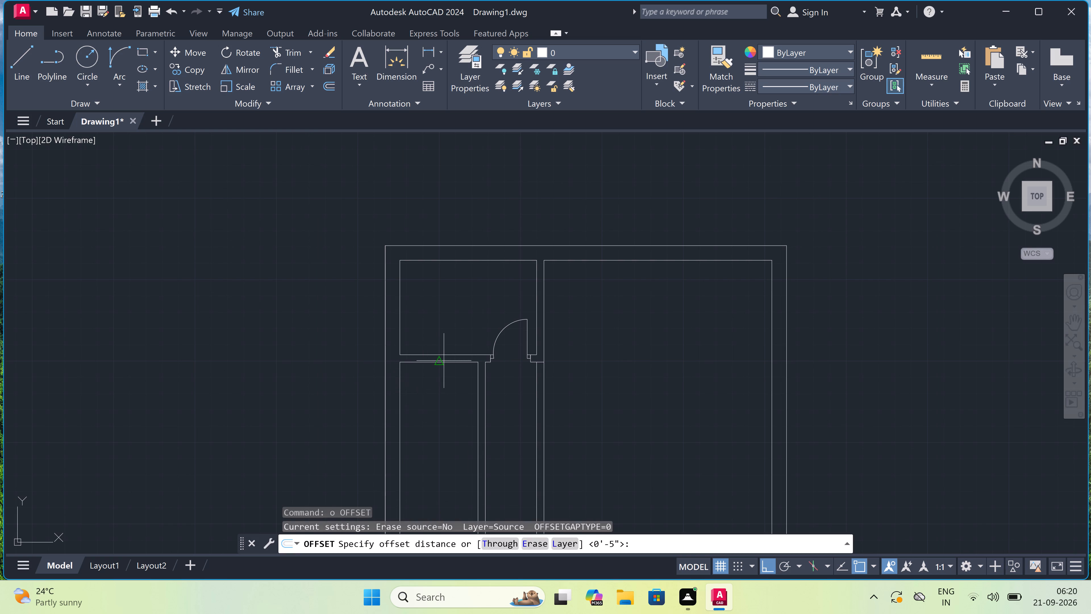
left_click_drag(436, 364, 437, 382)
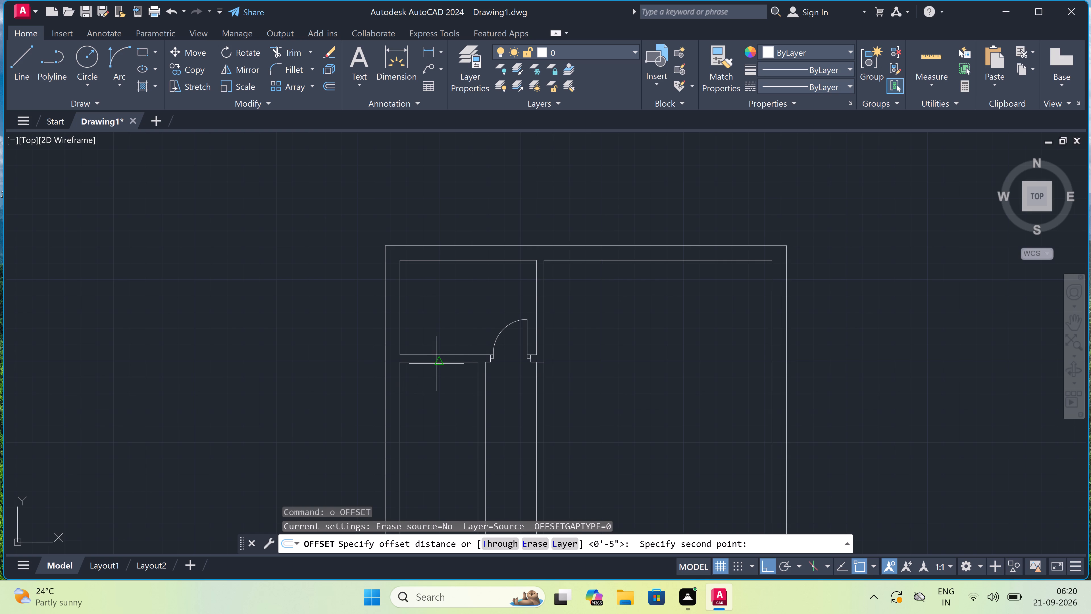
key("6")
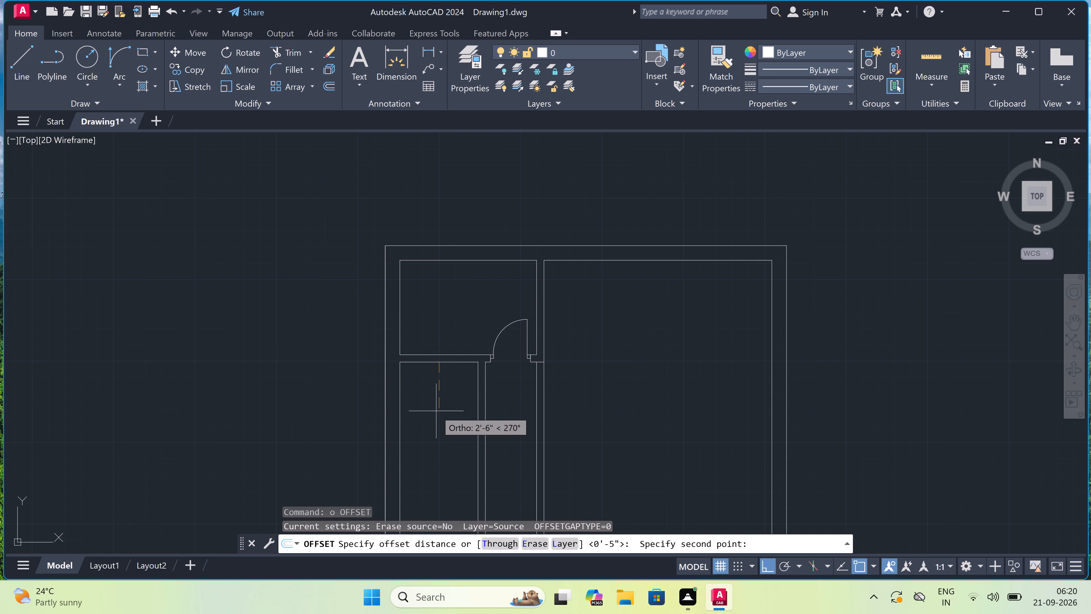
key("apostrophe")
type("8\"")
key("space")
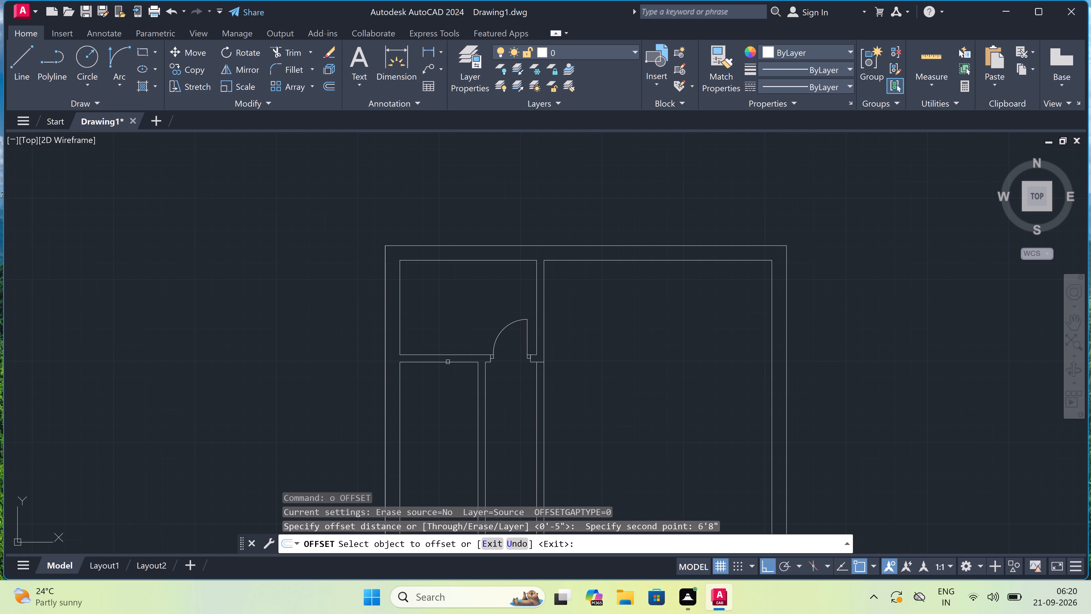
left_click_drag(448, 362, 448, 387)
left_click(440, 427)
scroll(441, 419, "down", 7)
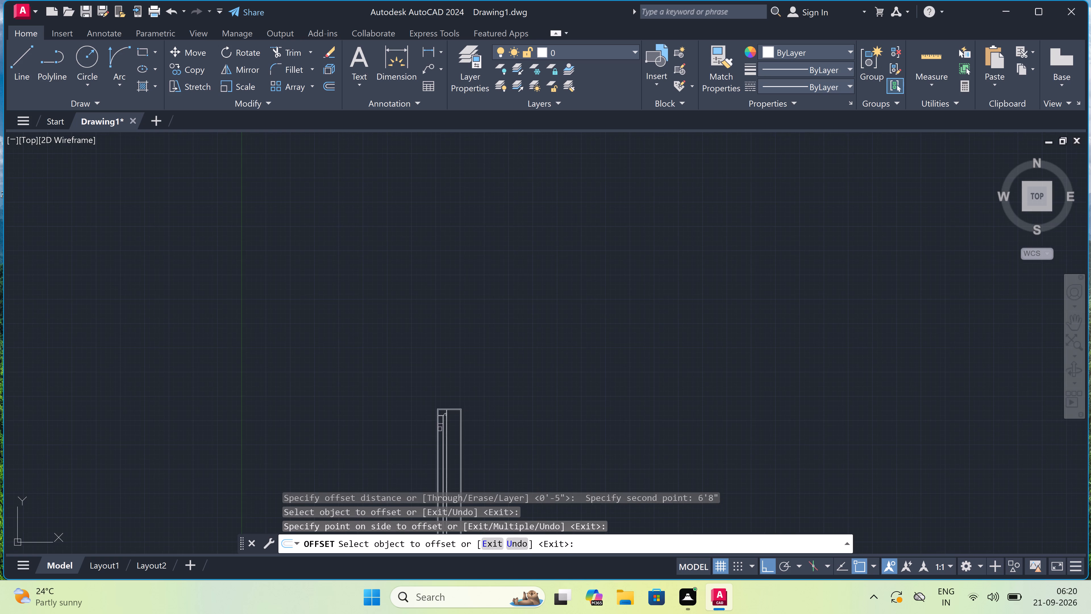
scroll(440, 431, "up", 6)
scroll(426, 361, "up", 2)
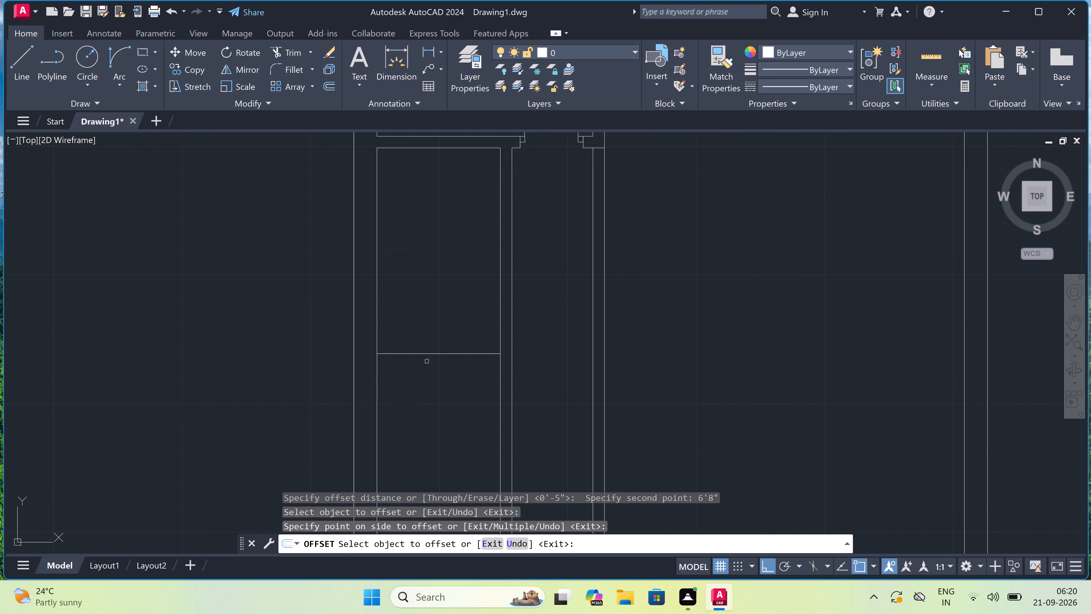
Offset the new horizontal partition line in the narrow left room 4.5" downward to form the partition's second face.
key("Escape")
key("space")
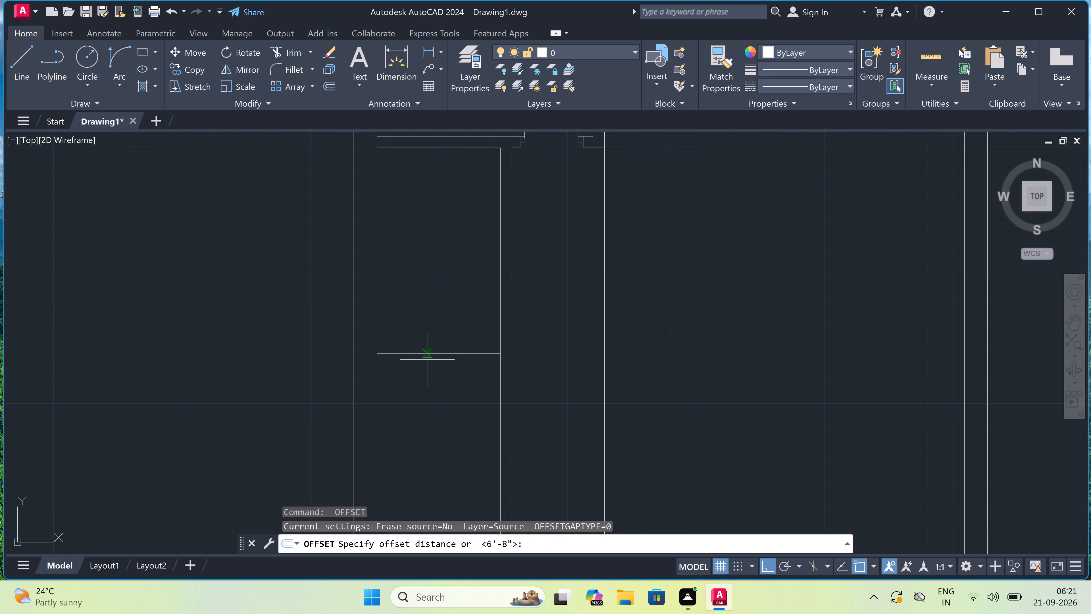
left_click(428, 352)
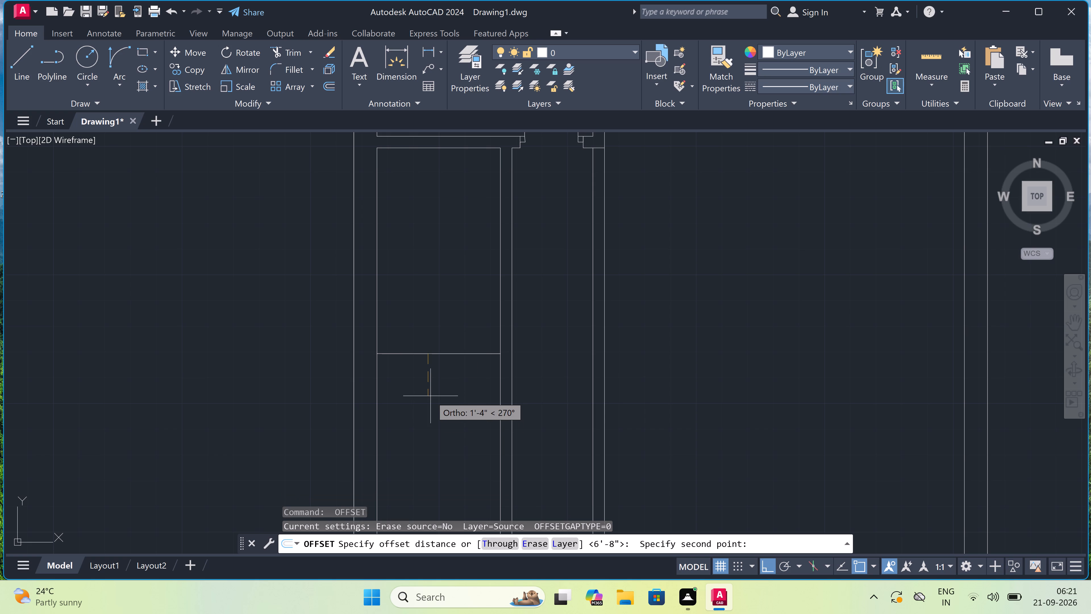
type("4.5\"")
key("space")
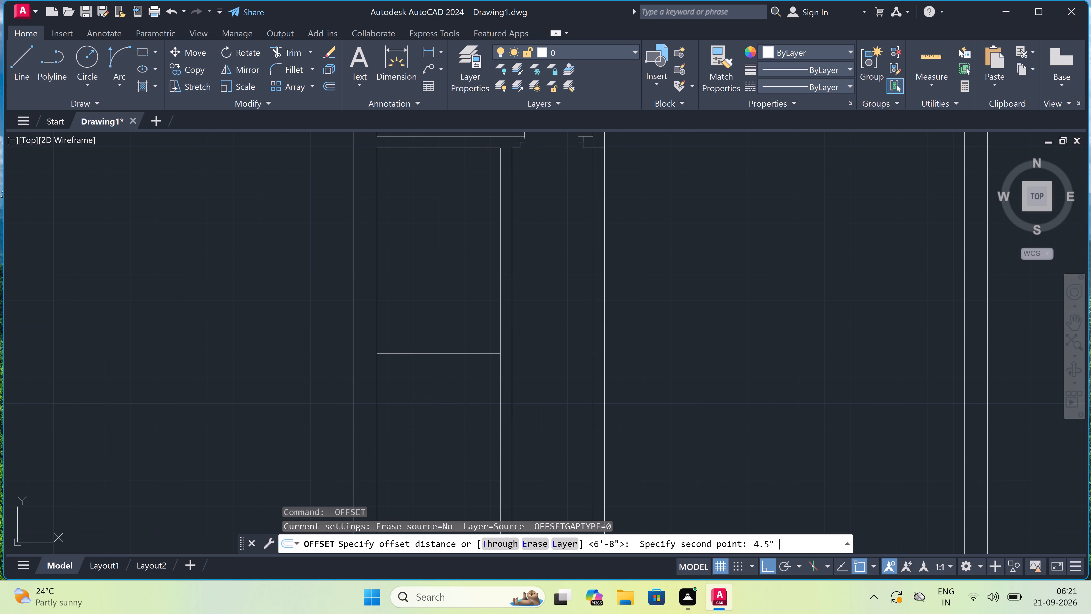
left_click(448, 354)
left_click(447, 378)
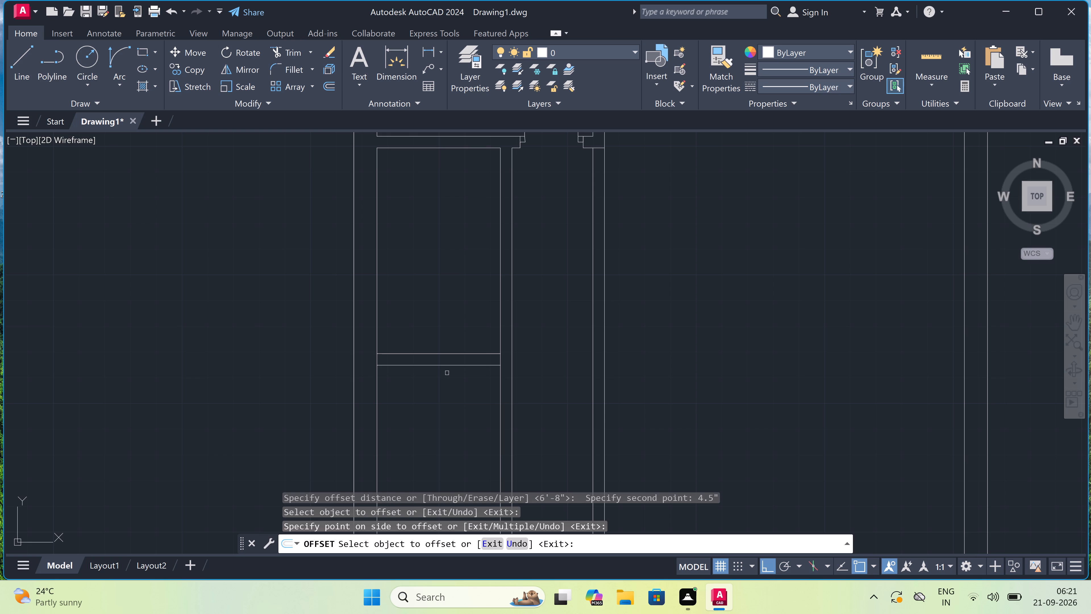
key("Escape")
Extend the new partition's lower line across the vertical partition to its right face.
type("ex")
key("space")
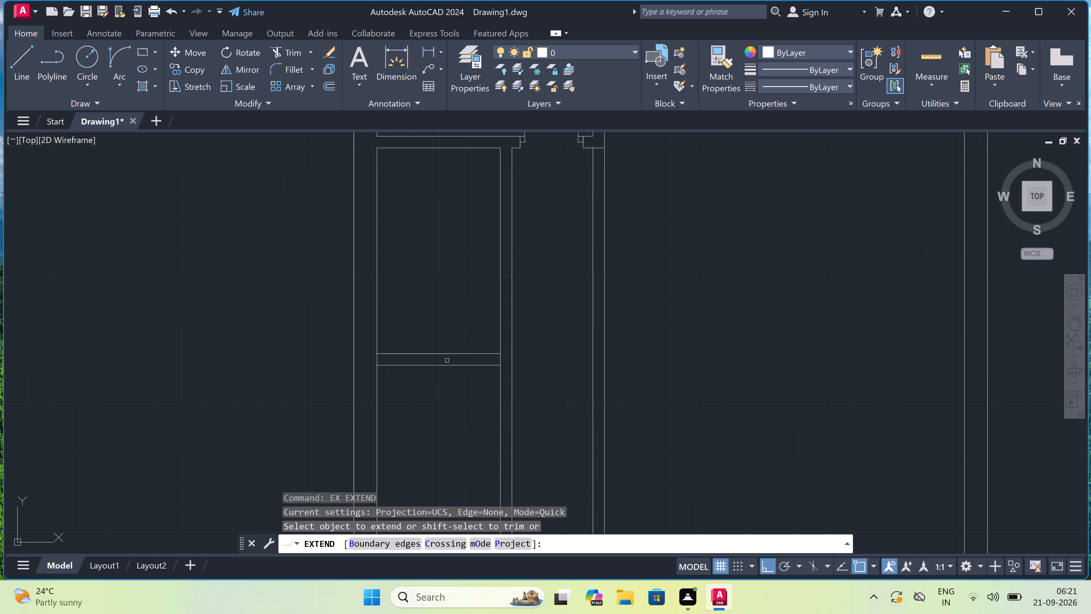
left_click(447, 360)
left_click(453, 387)
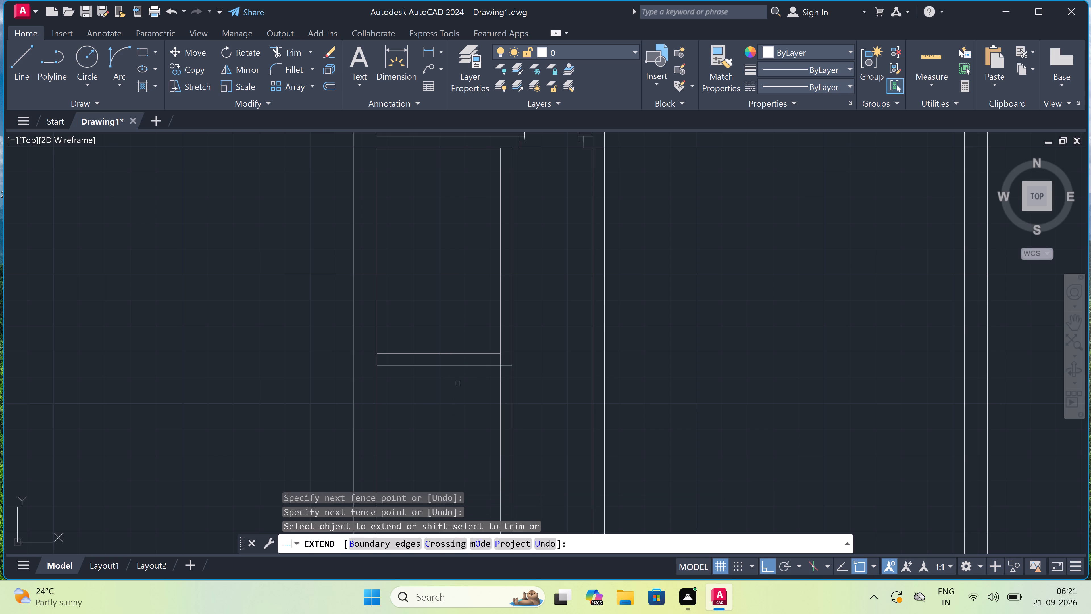
key("Escape")
Draw a door jamb across the vertical partition just above the new horizontal partition, with a 2" upward stub and a 2' leaf running left.
key("l")
key("space")
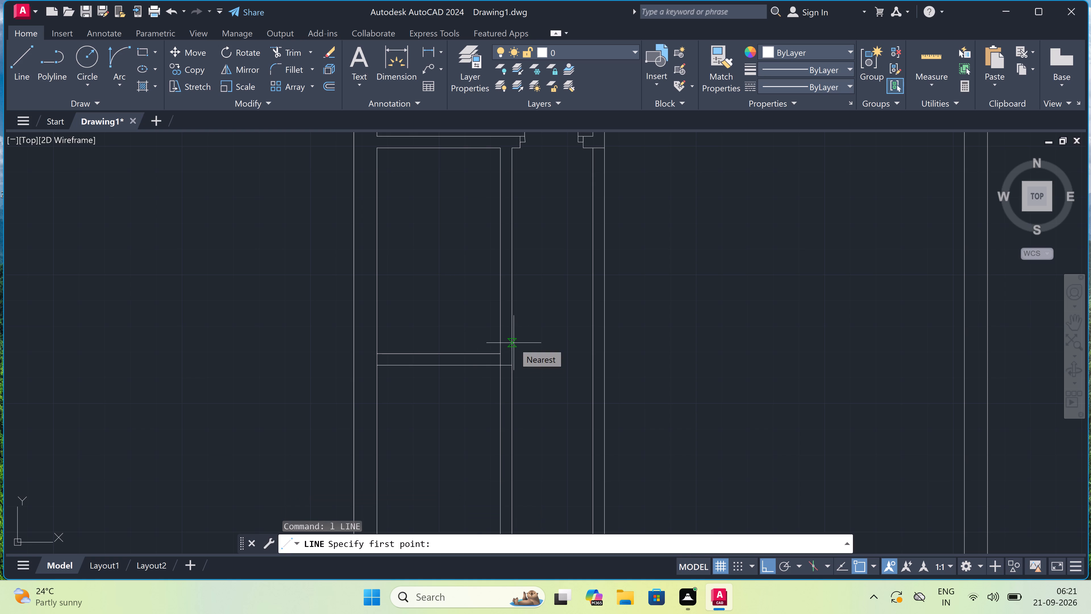
scroll(514, 343, "up", 2)
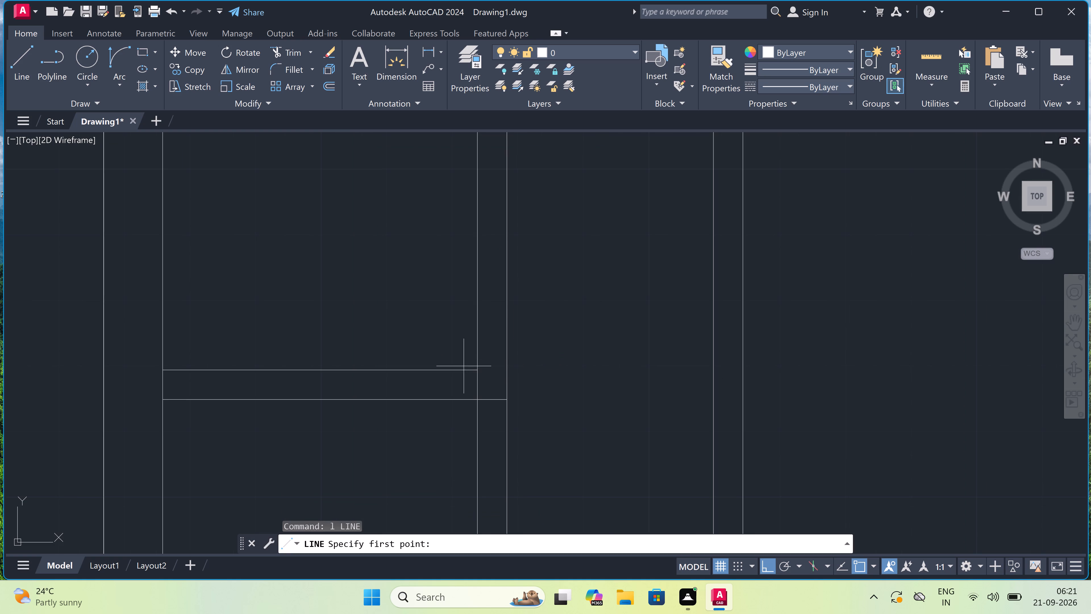
left_click(475, 352)
left_click(504, 352)
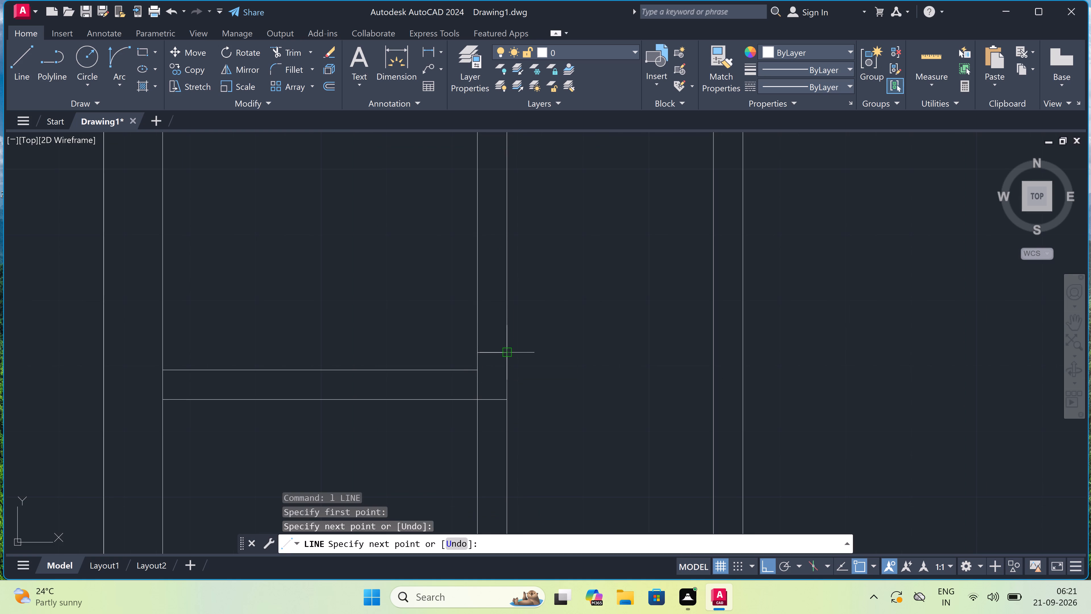
left_click(489, 352)
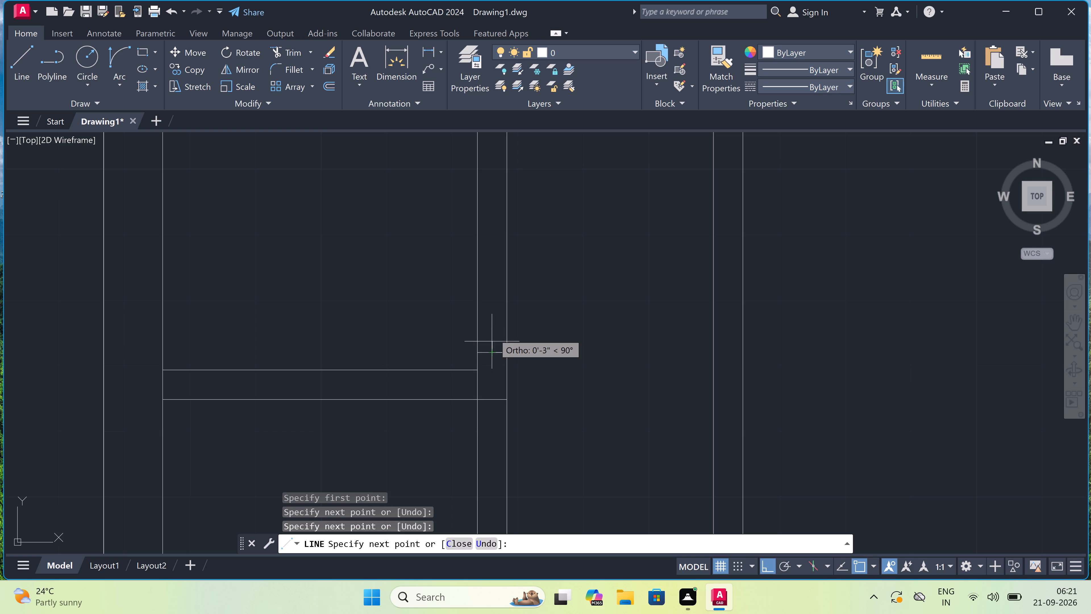
type("2\"")
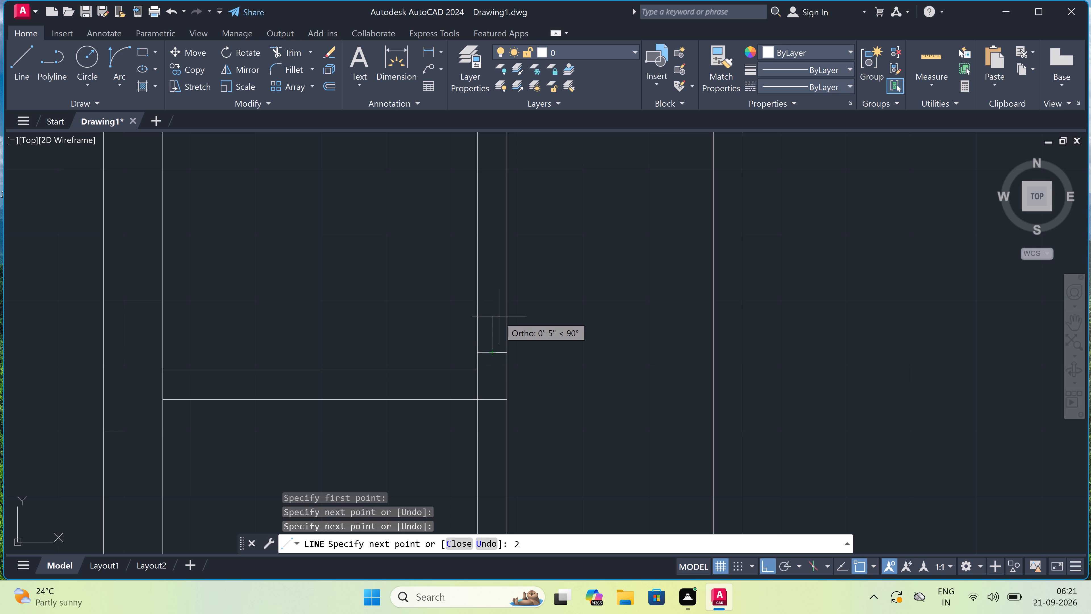
key("space")
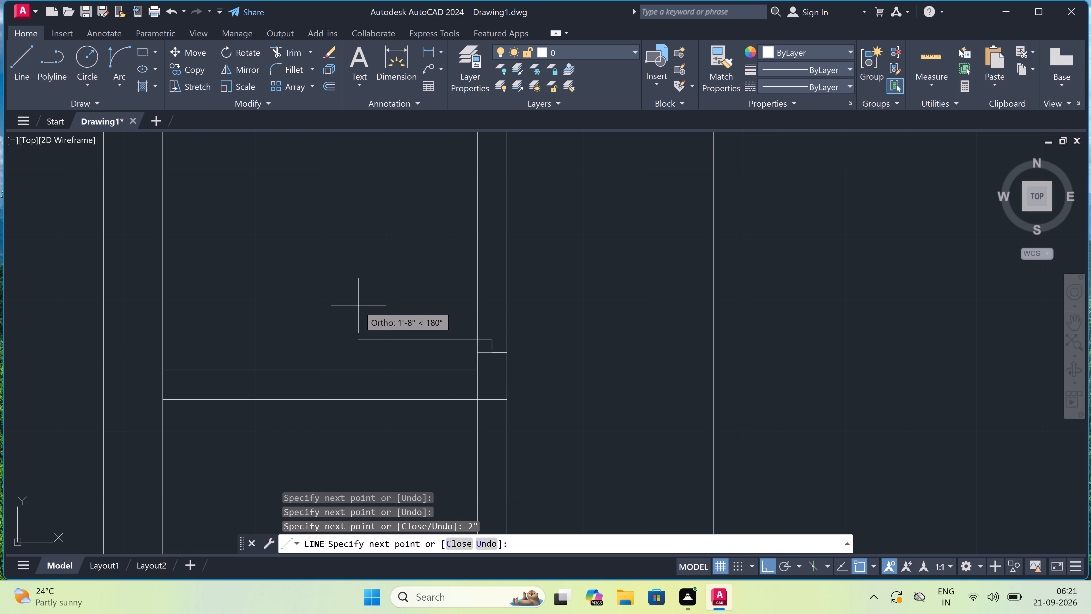
type("2'")
key("space")
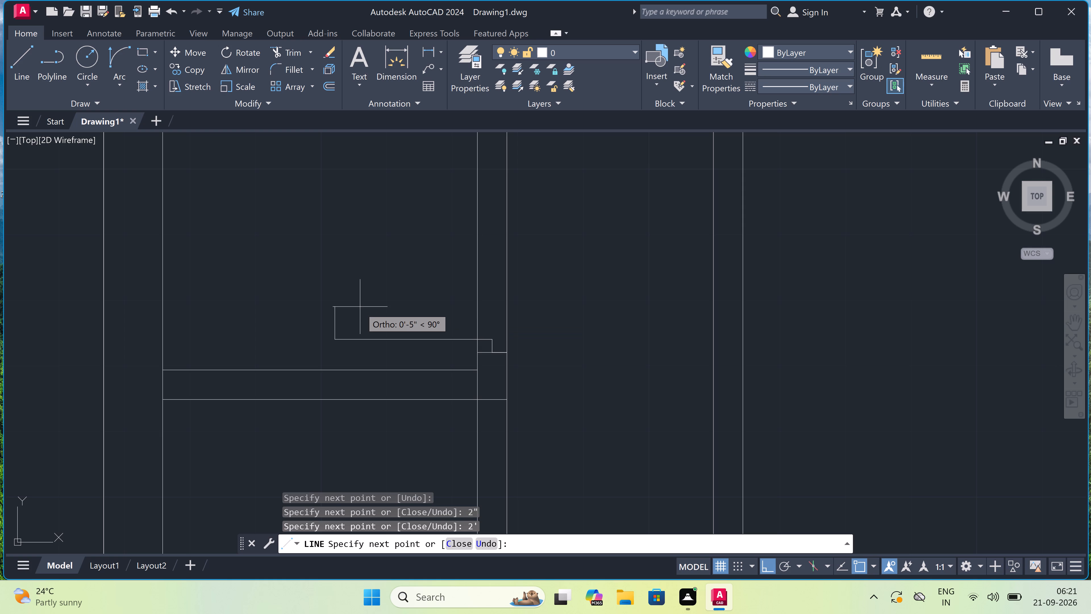
key("Escape")
Draw the opposite jamb across the vertical partition above the door leaf, with a 2" stub pointing down from its middle.
key("space")
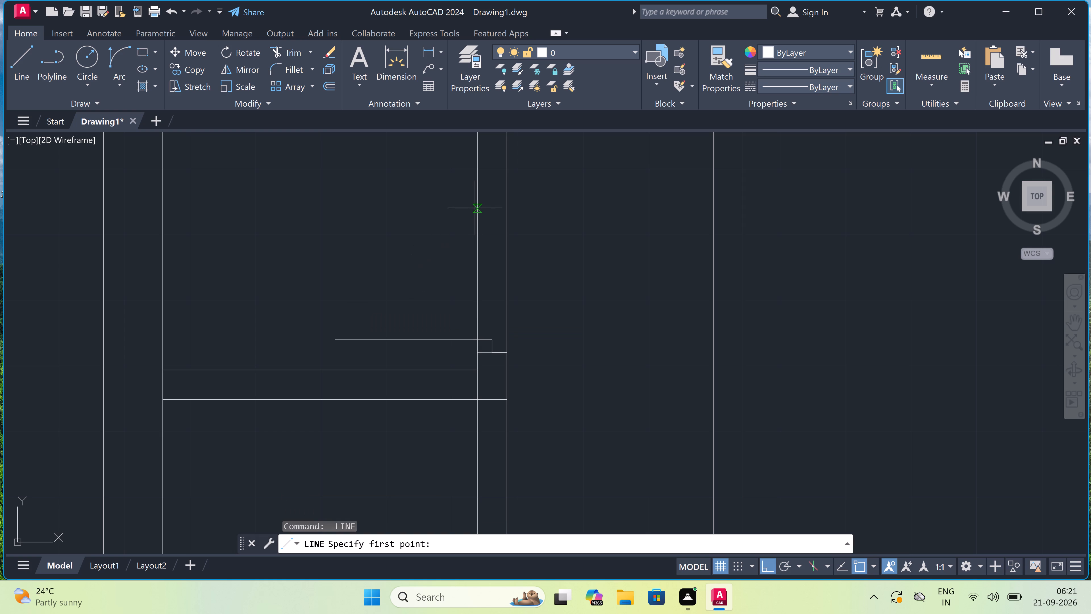
left_click(475, 204)
left_click(505, 204)
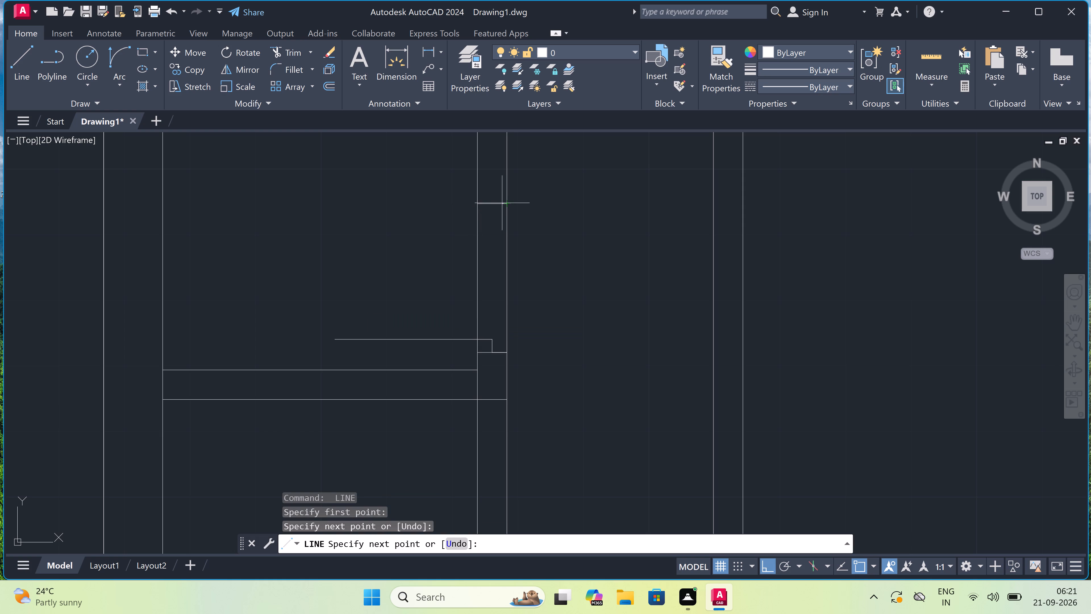
left_click(495, 203)
type("2\"")
key("space")
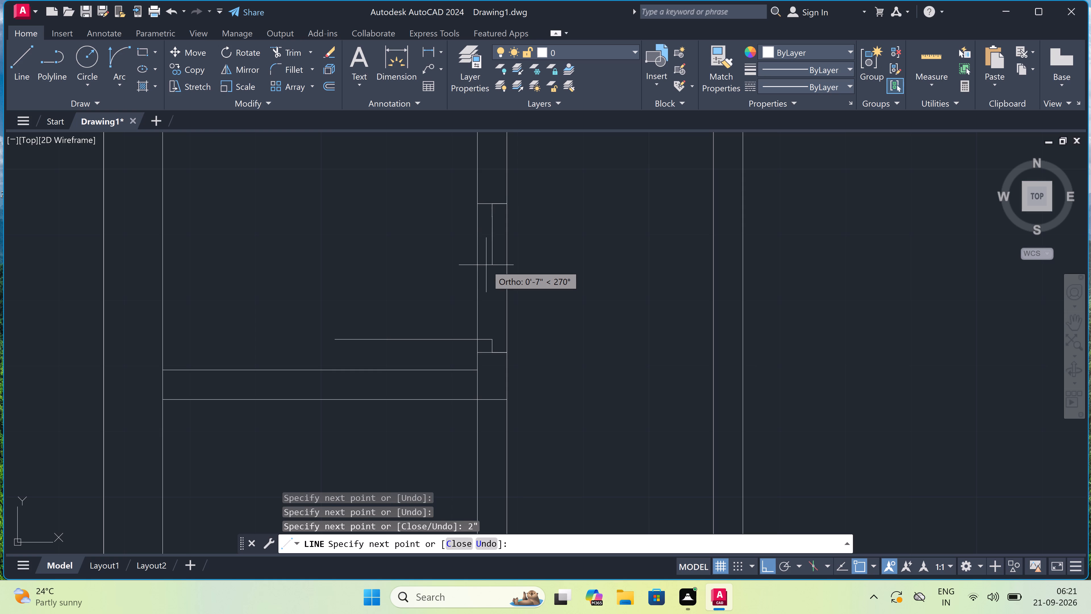
key("Escape")
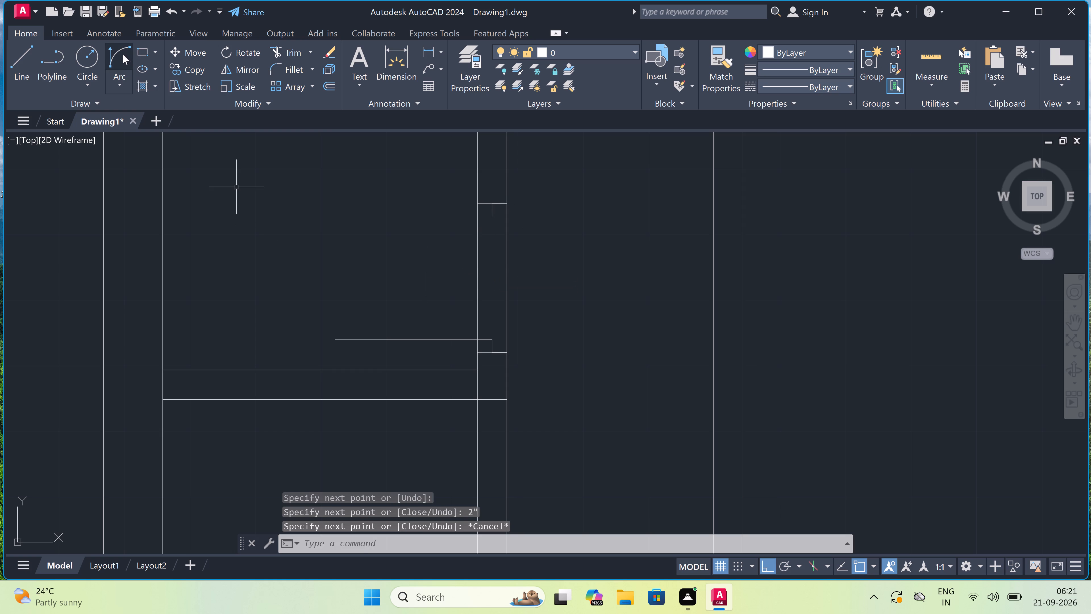
Draw the door swing with a Start, End, Direction arc from the 2' leaf's free end to the upper jamb's 2" stub.
left_click(123, 54)
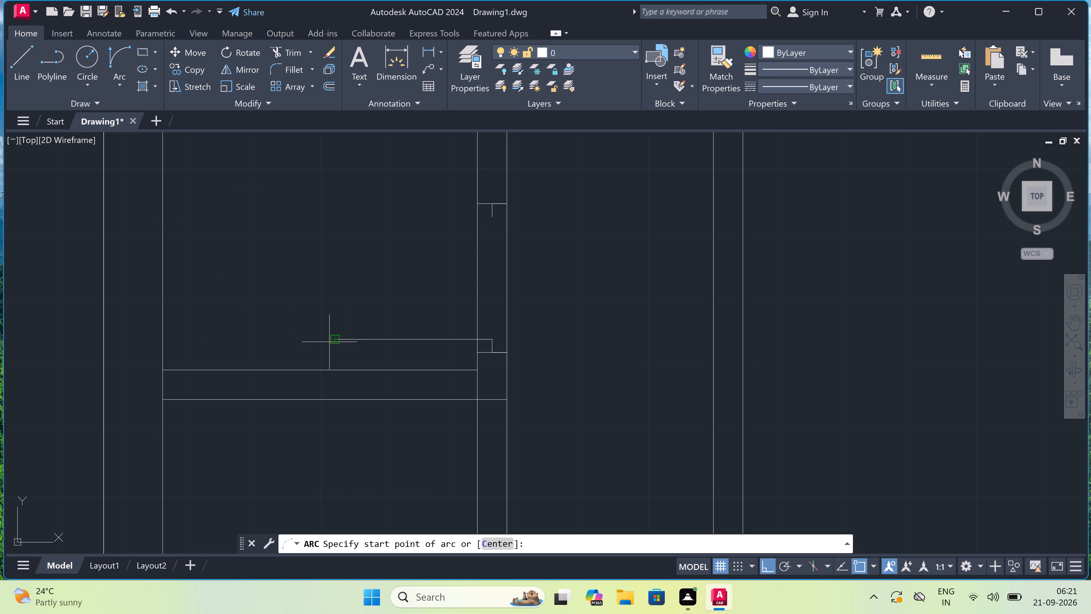
left_click_drag(334, 339, 341, 338)
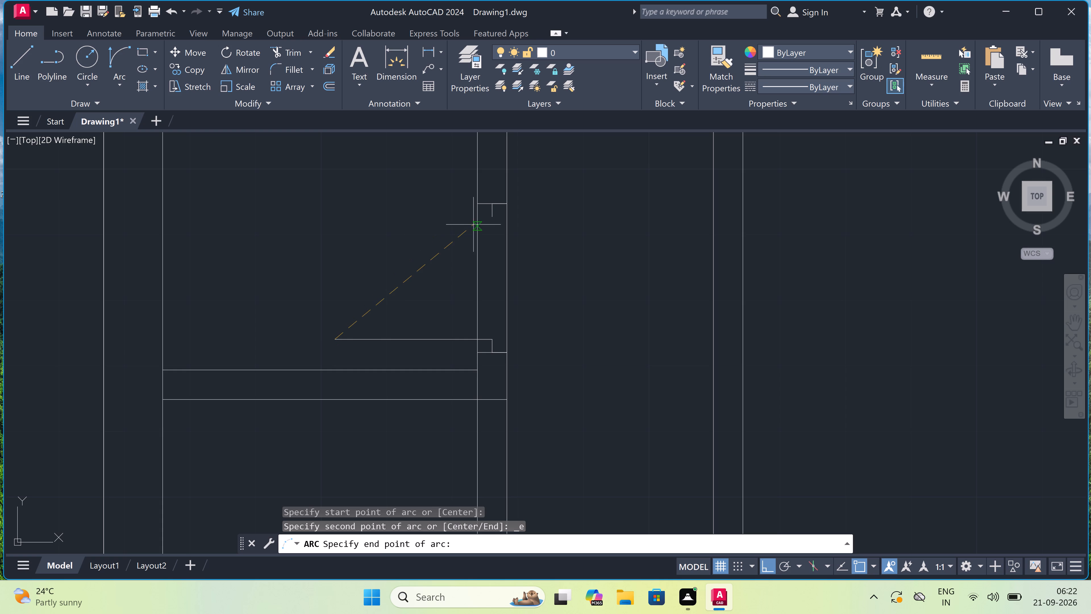
left_click(495, 215)
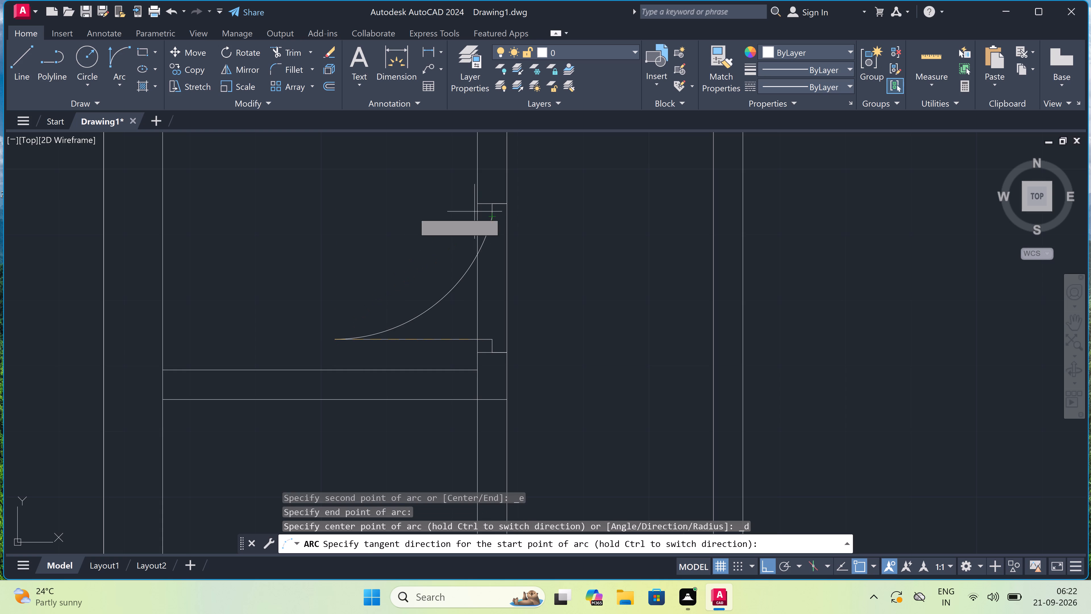
left_click(368, 211)
Trim both vertical partition lines between the two jambs to open the doorway.
key("t")
type("r")
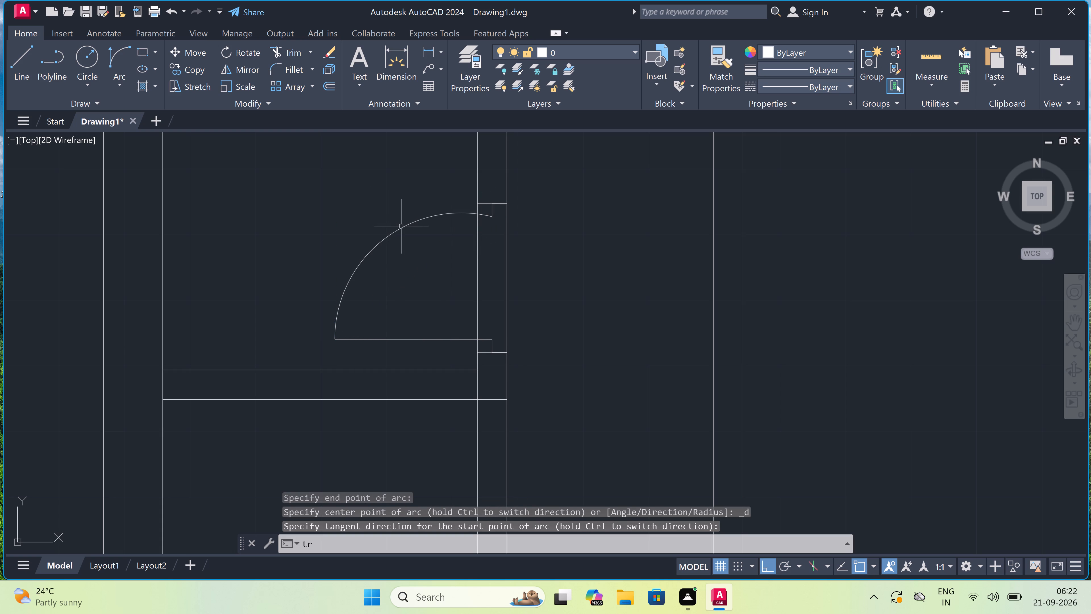
key("space")
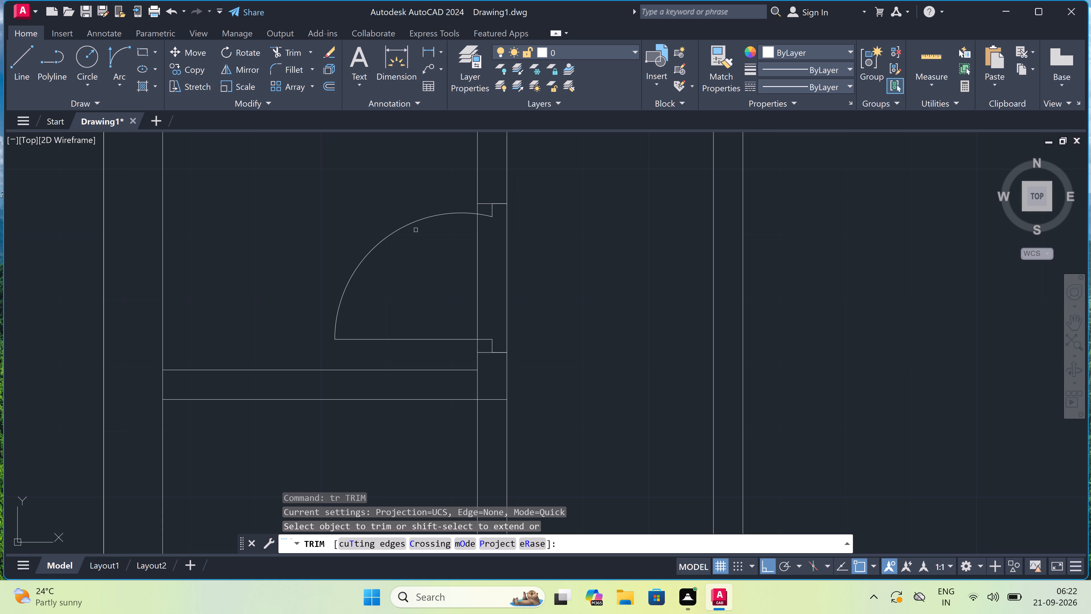
double_click(412, 277)
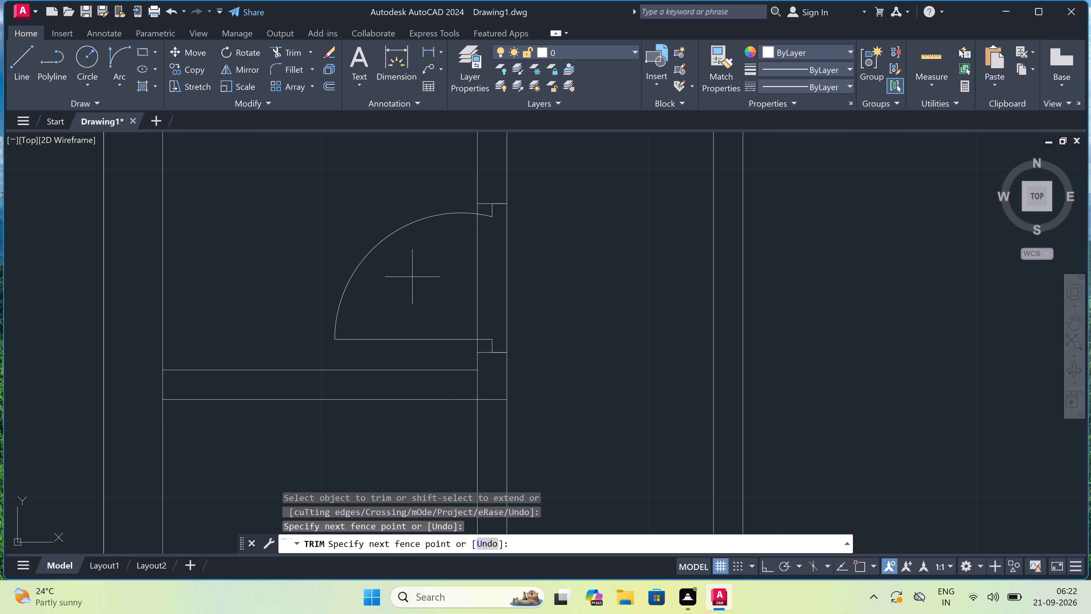
left_click(543, 270)
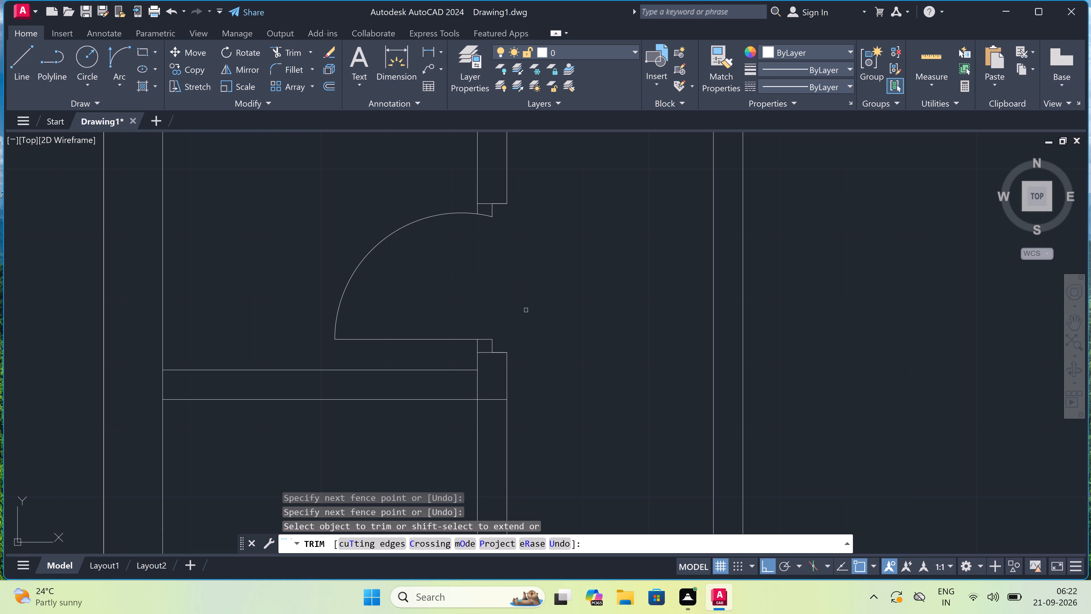
Trim the vertical partition's left line between the two faces of the new horizontal partition to clean the junction.
left_click(472, 391)
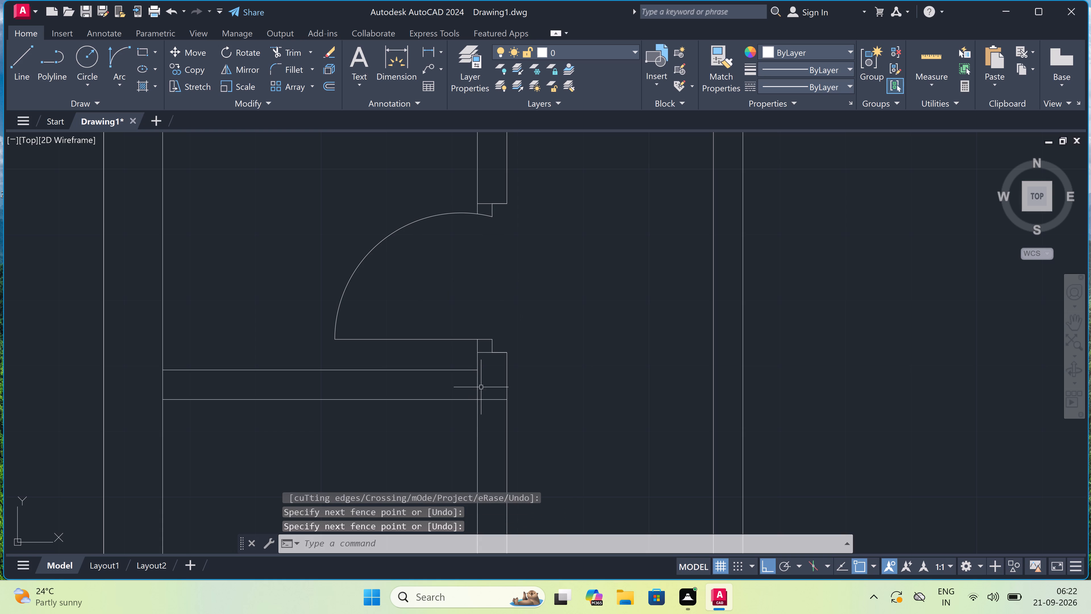
double_click(481, 387)
left_click(476, 386)
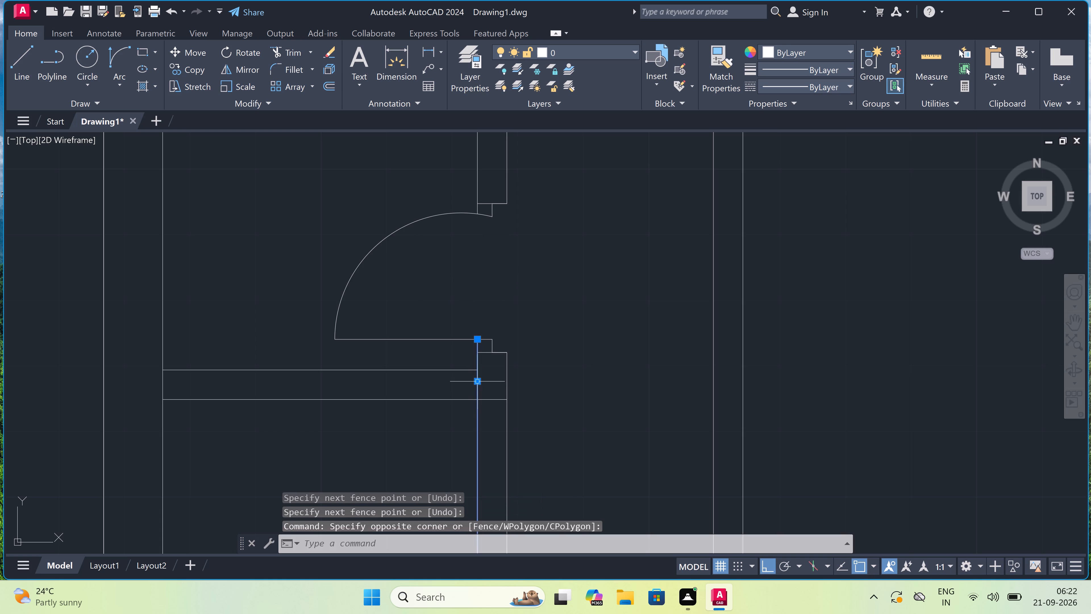
key("Escape")
key("t")
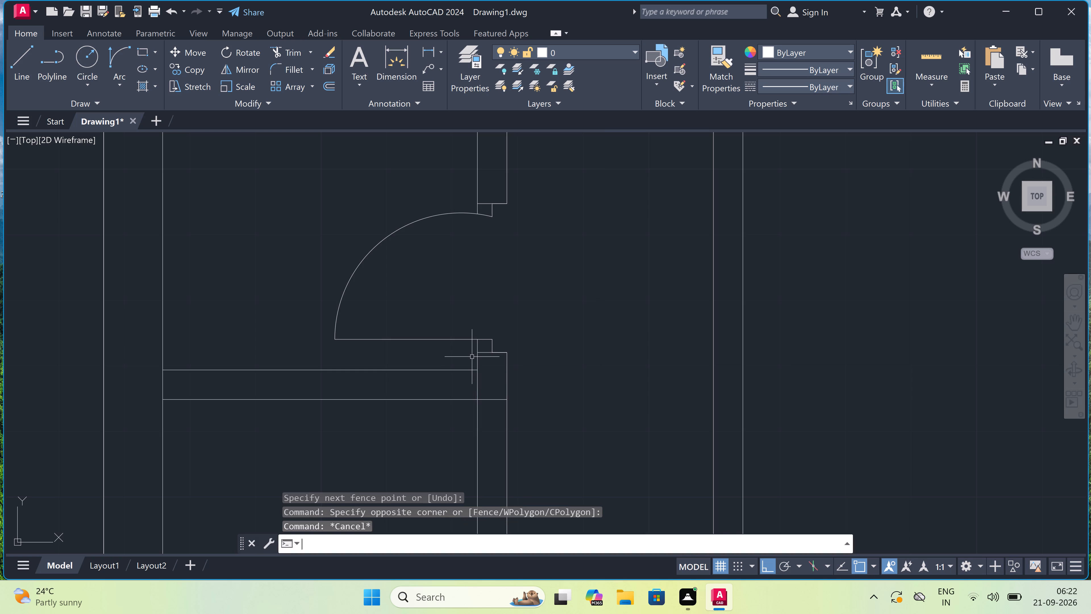
type("r")
key("space")
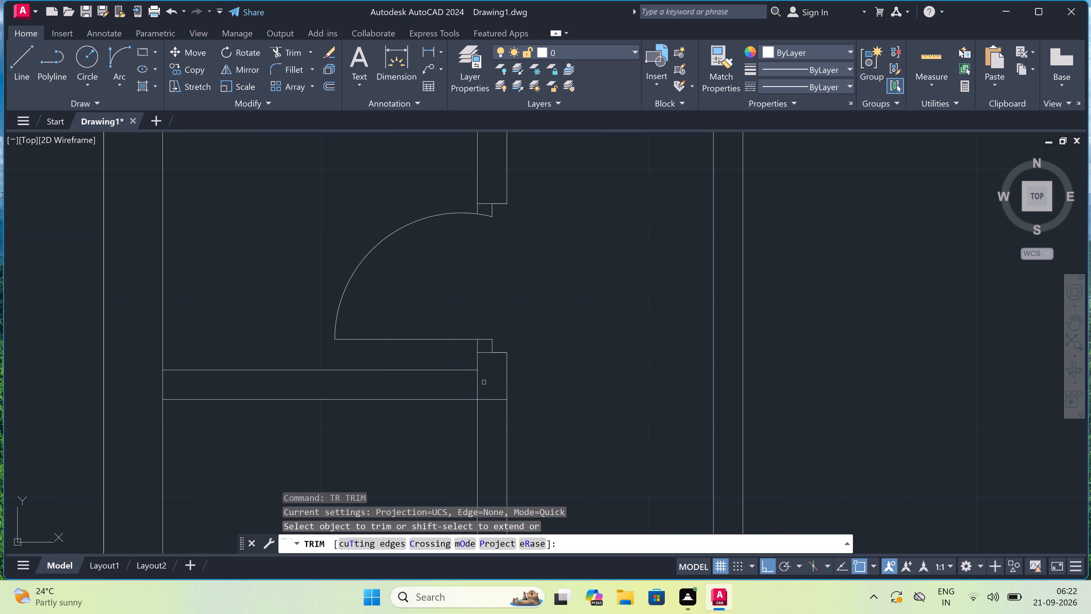
double_click(482, 381)
left_click(472, 386)
scroll(471, 386, "down", 2)
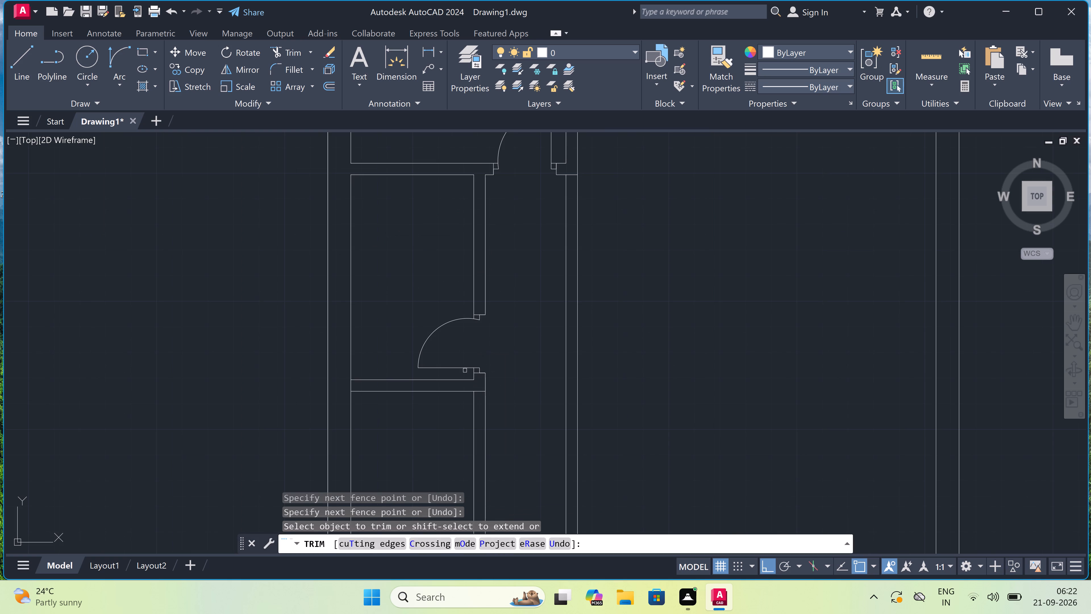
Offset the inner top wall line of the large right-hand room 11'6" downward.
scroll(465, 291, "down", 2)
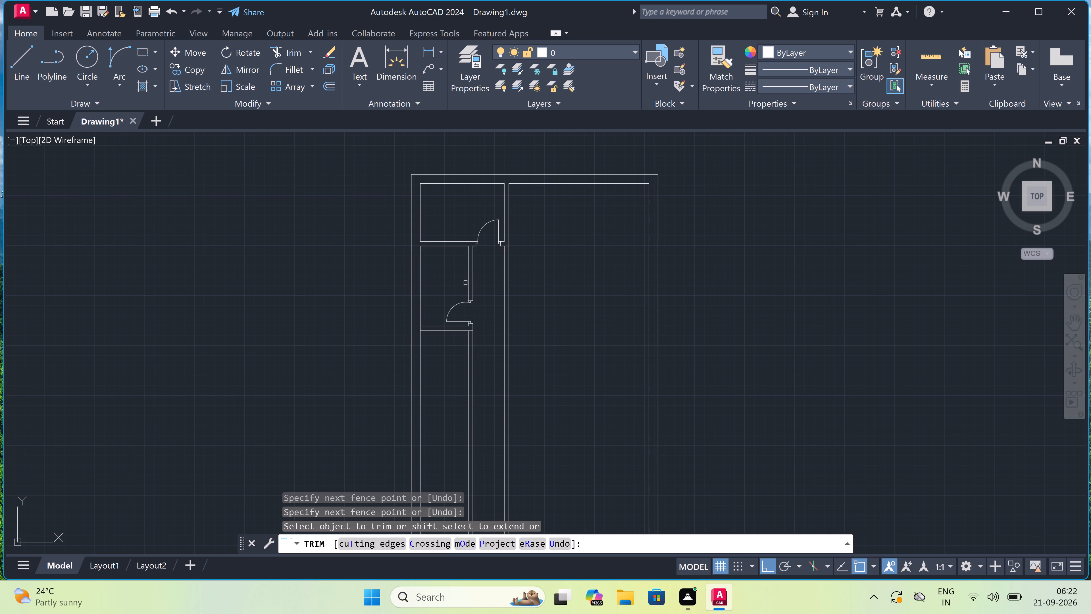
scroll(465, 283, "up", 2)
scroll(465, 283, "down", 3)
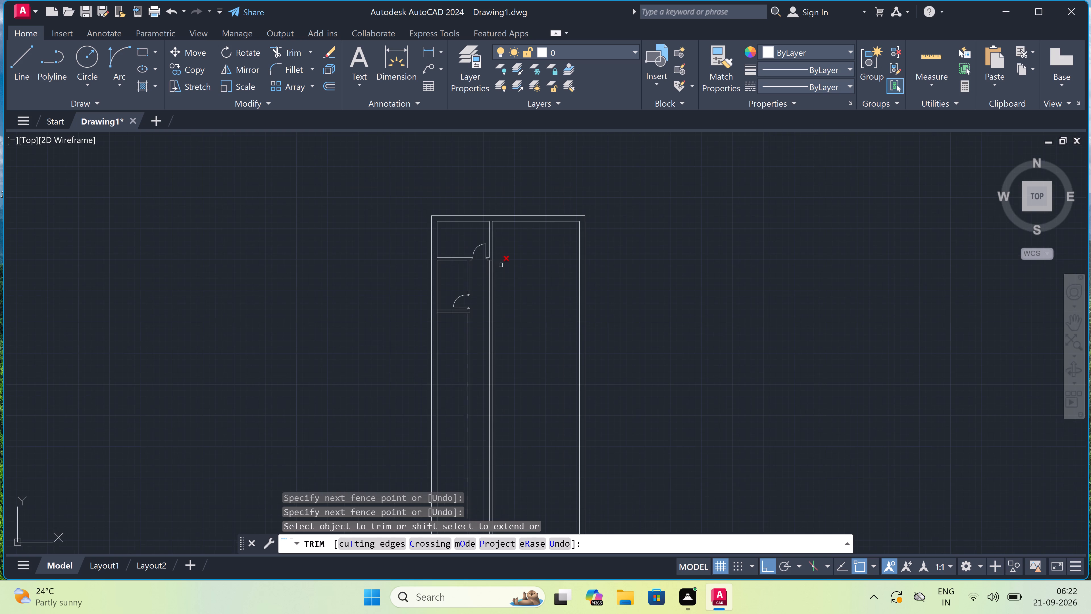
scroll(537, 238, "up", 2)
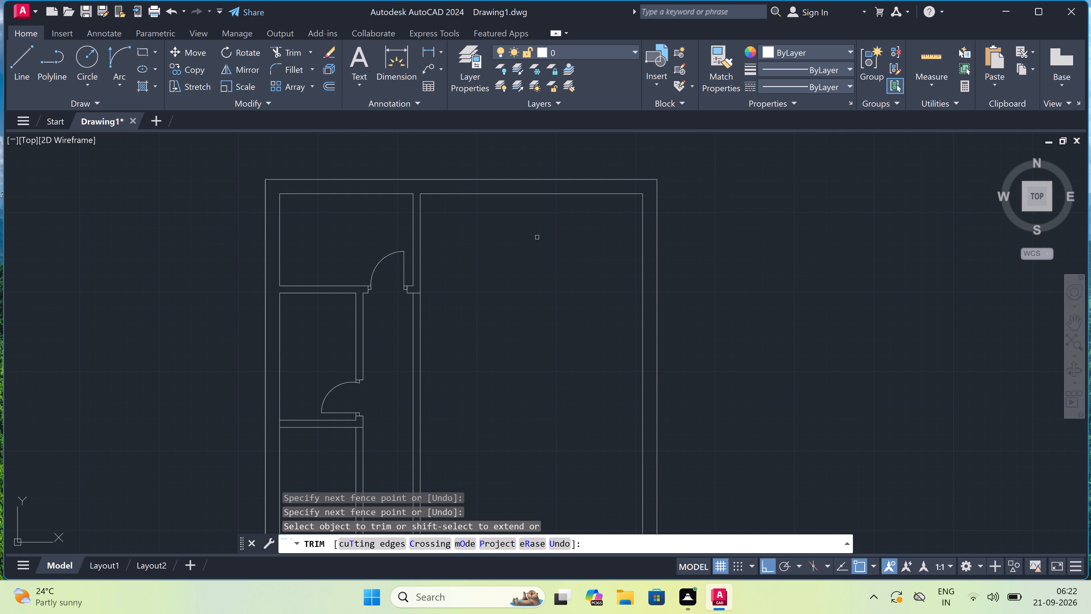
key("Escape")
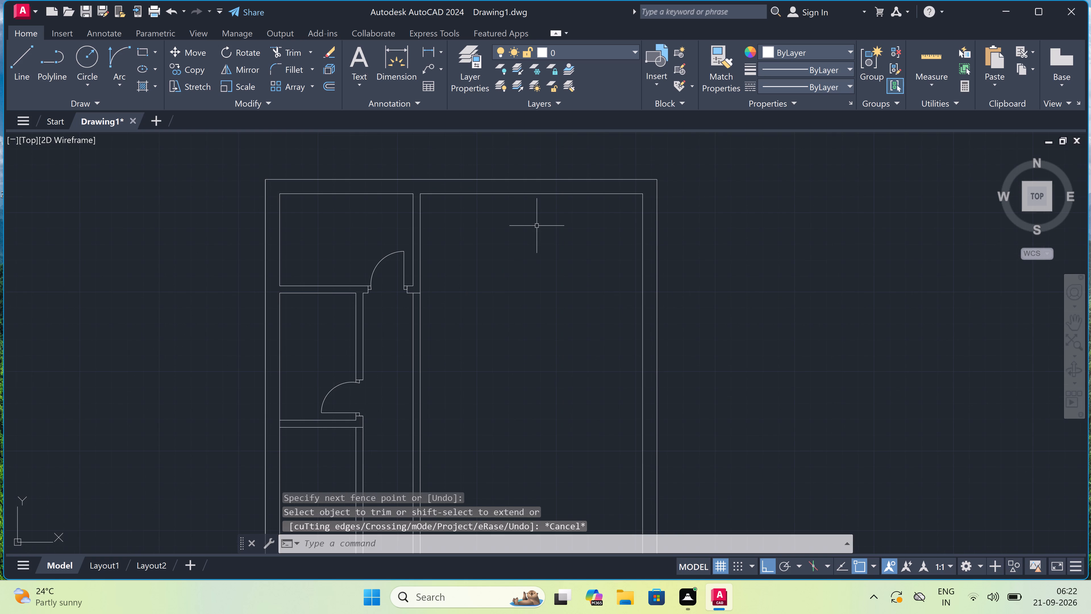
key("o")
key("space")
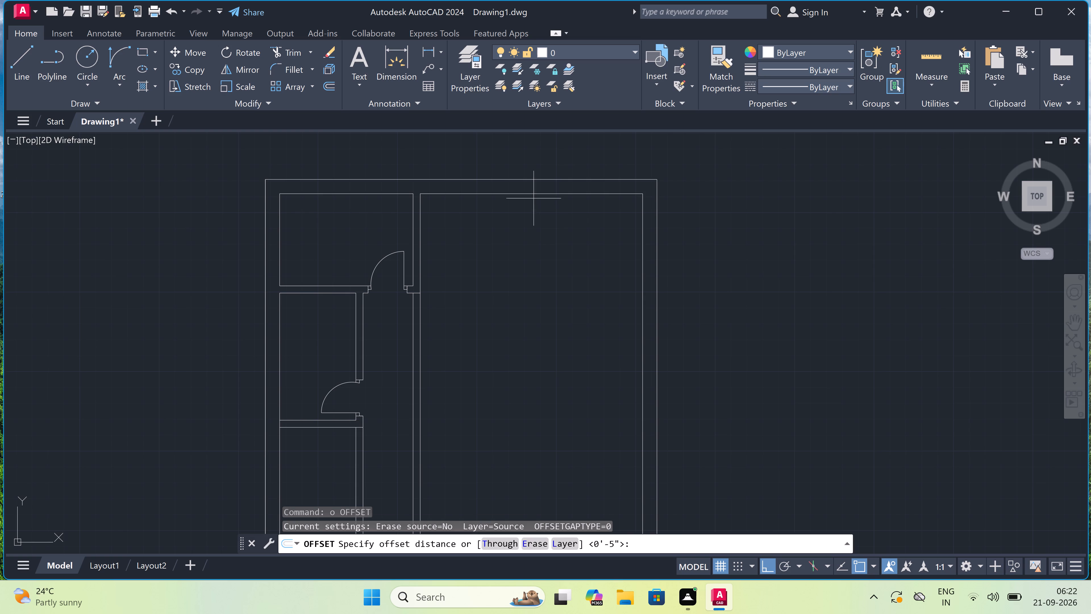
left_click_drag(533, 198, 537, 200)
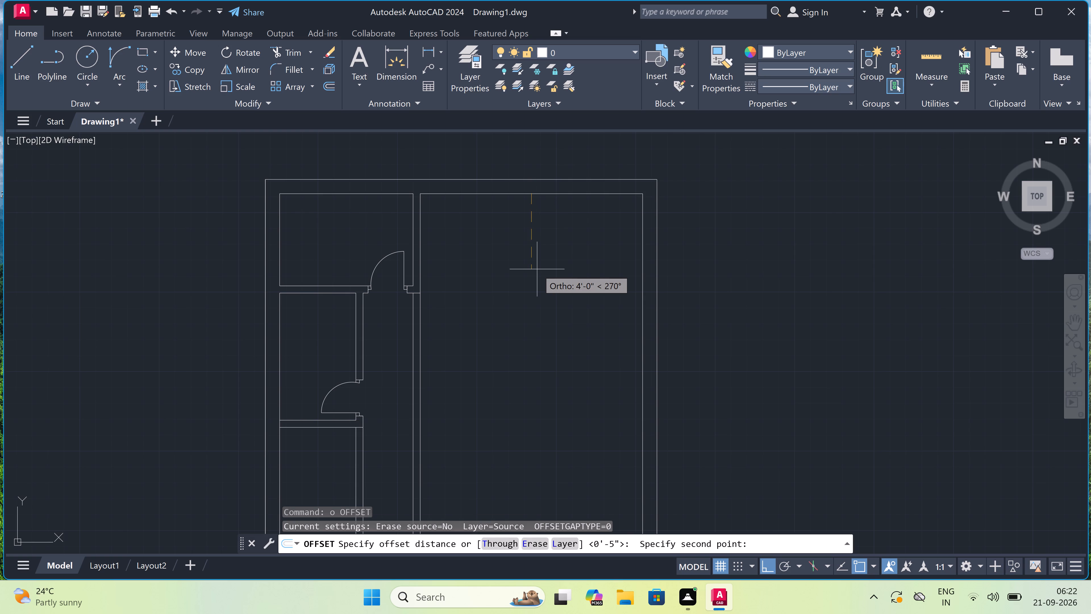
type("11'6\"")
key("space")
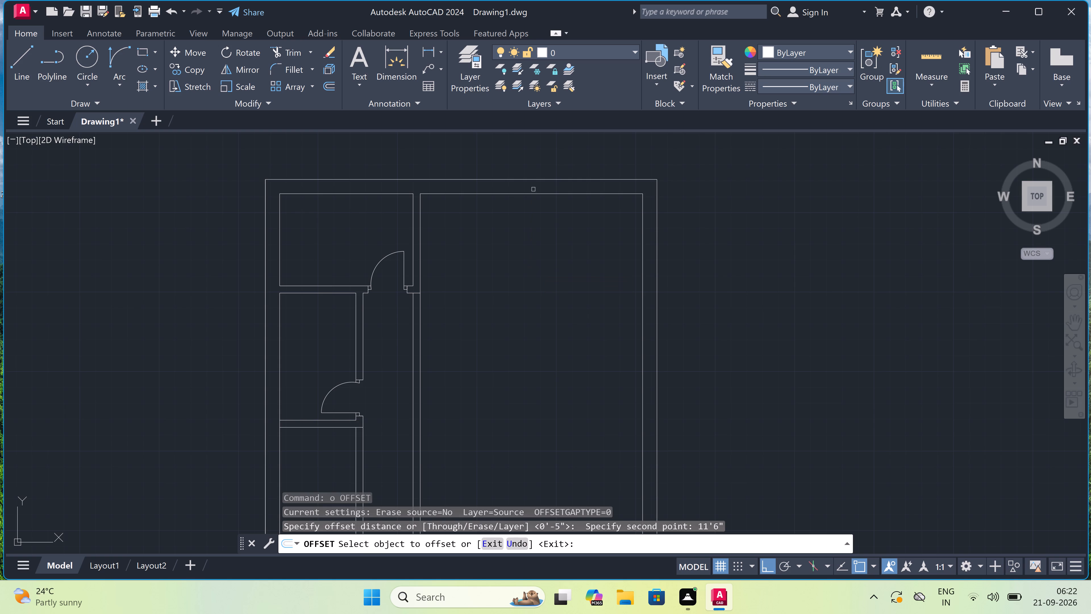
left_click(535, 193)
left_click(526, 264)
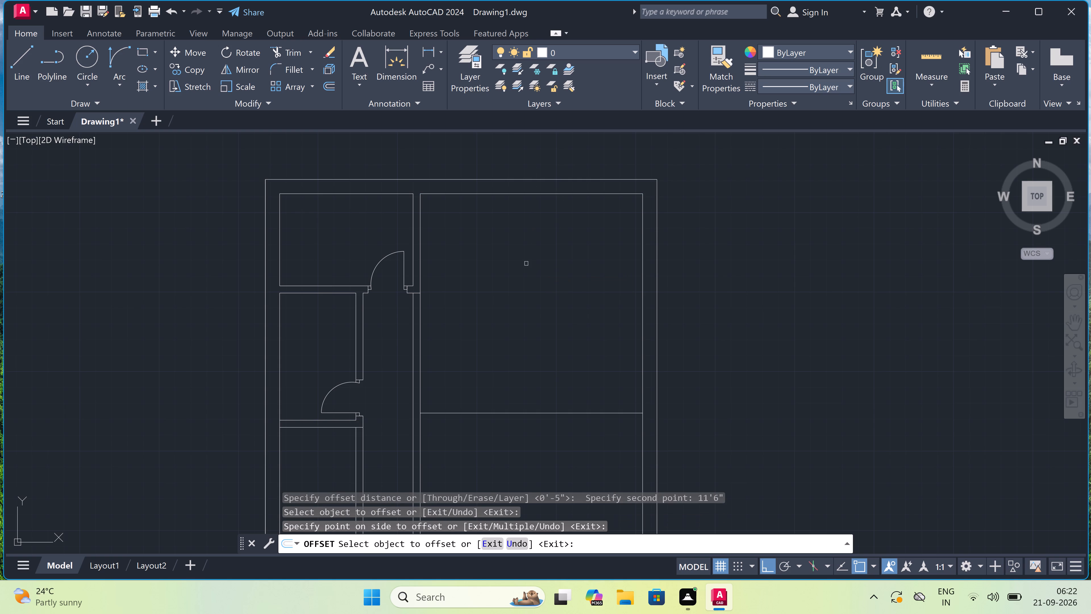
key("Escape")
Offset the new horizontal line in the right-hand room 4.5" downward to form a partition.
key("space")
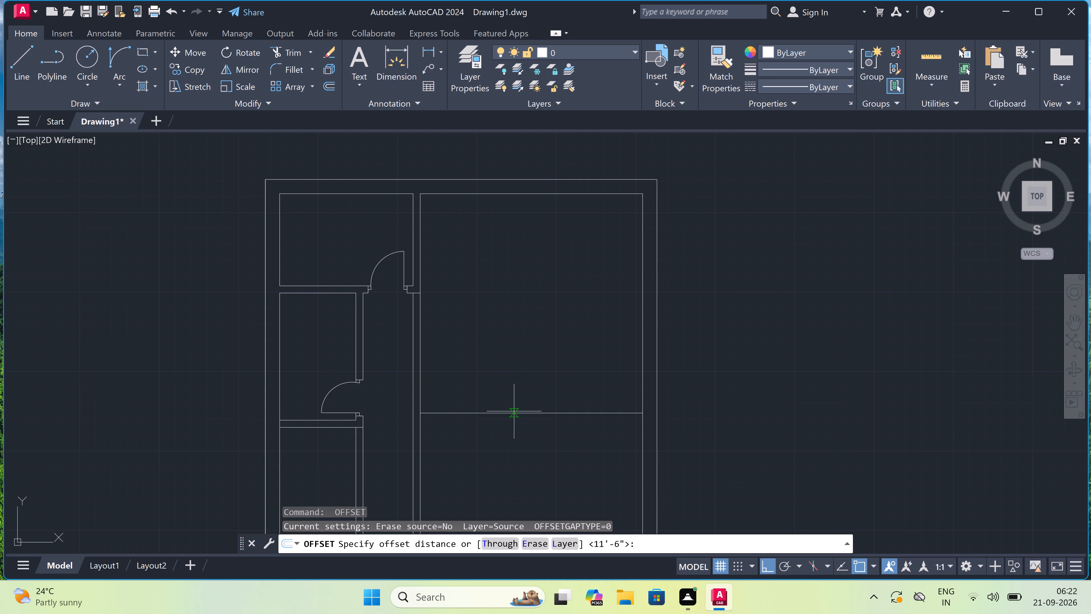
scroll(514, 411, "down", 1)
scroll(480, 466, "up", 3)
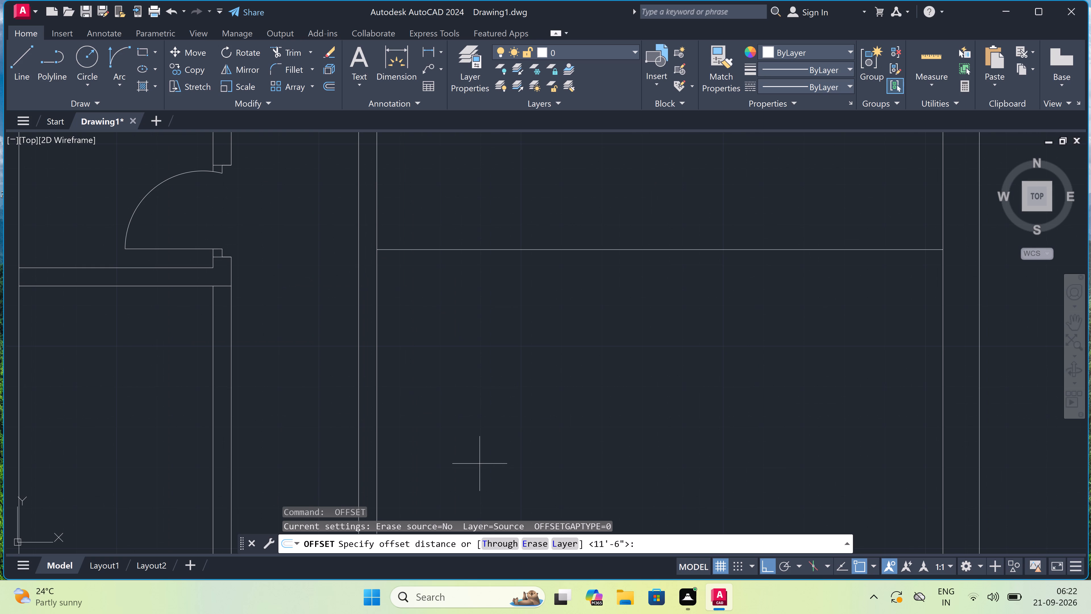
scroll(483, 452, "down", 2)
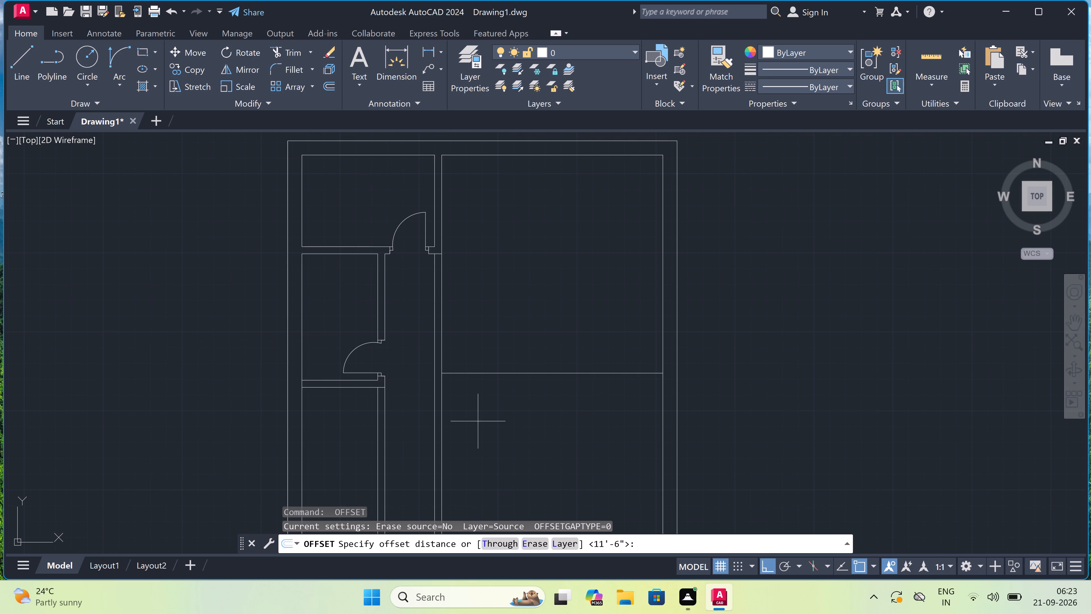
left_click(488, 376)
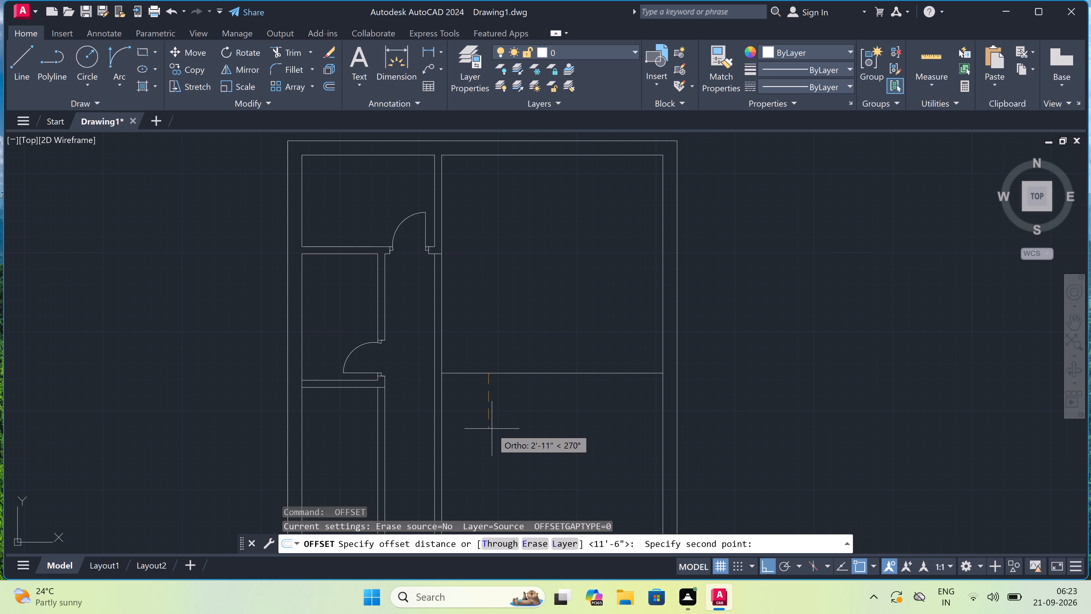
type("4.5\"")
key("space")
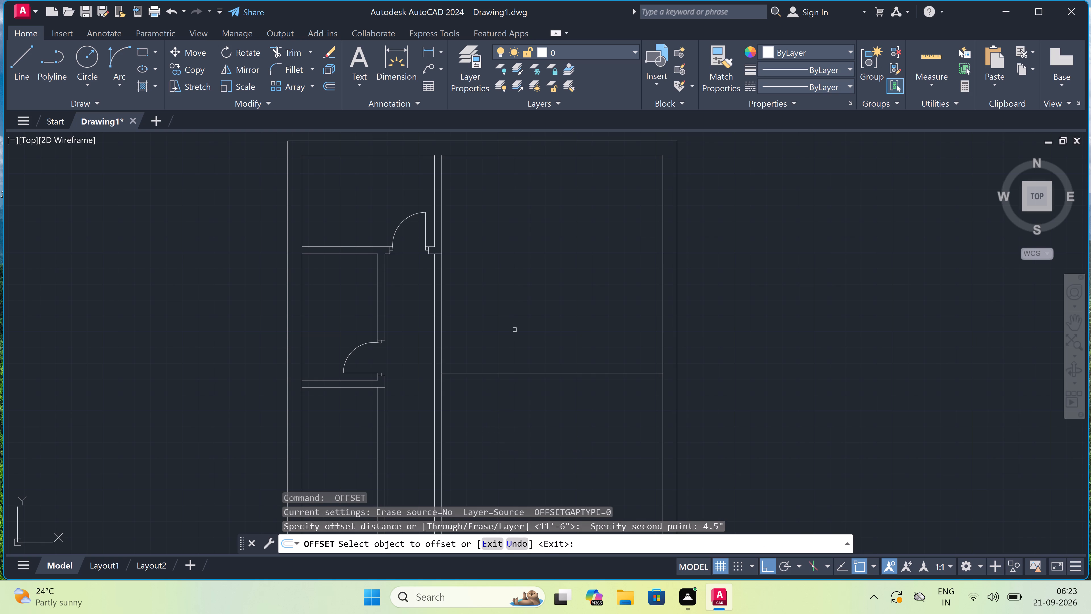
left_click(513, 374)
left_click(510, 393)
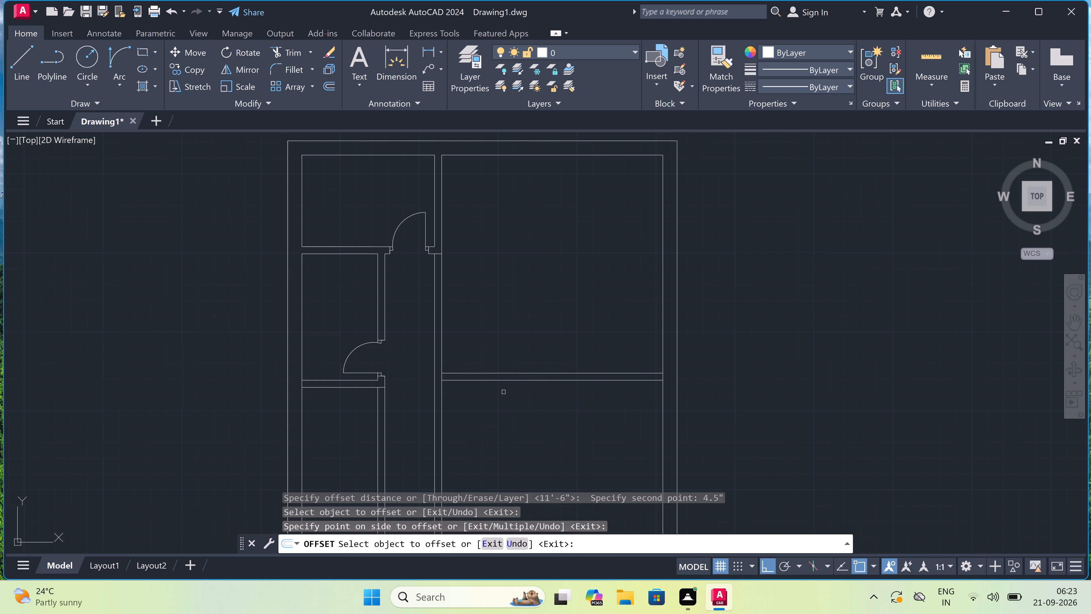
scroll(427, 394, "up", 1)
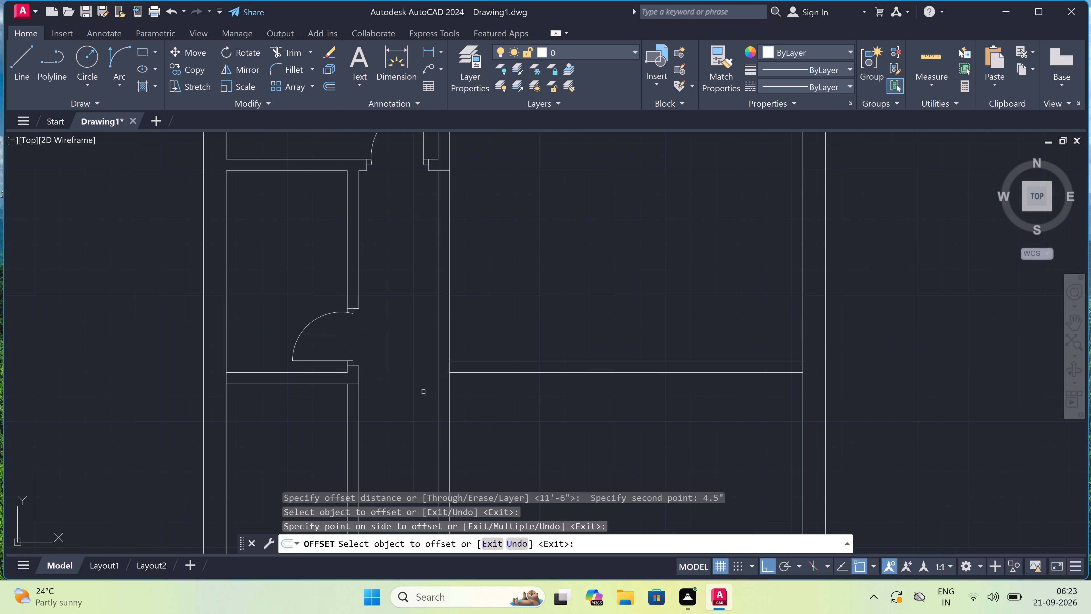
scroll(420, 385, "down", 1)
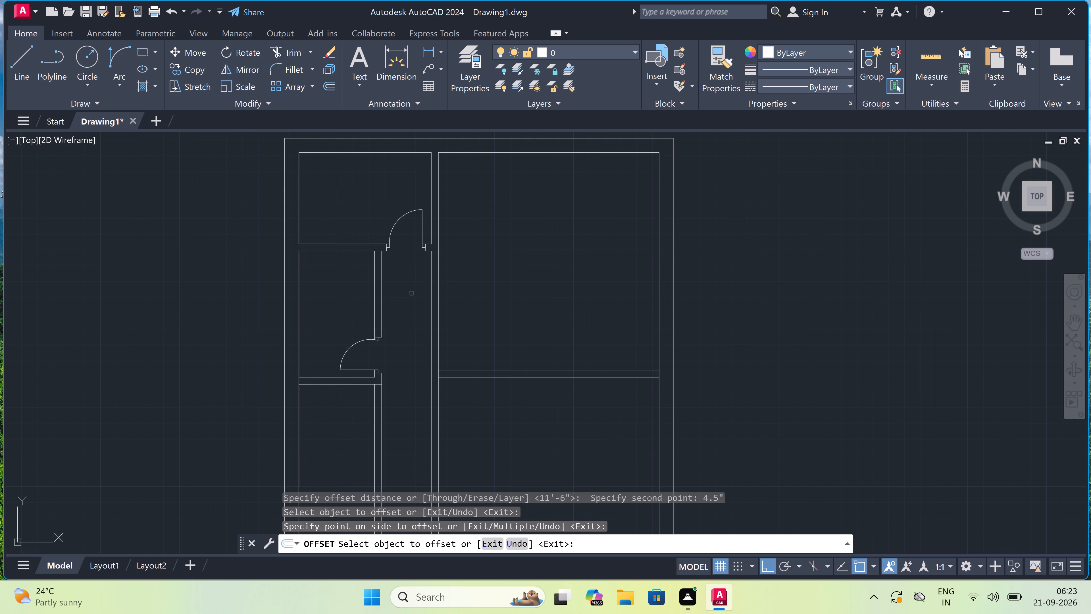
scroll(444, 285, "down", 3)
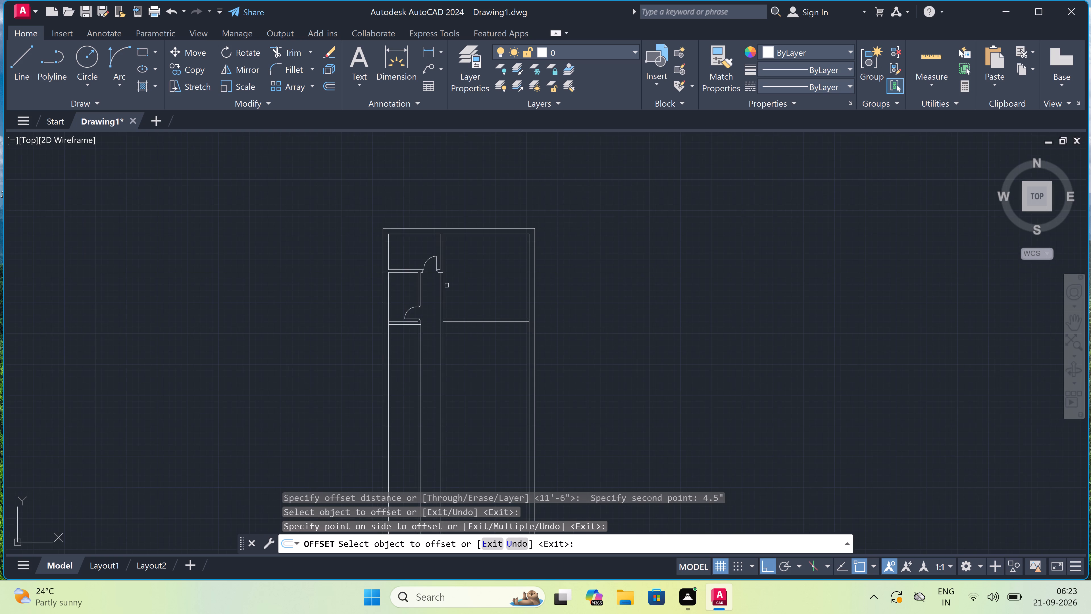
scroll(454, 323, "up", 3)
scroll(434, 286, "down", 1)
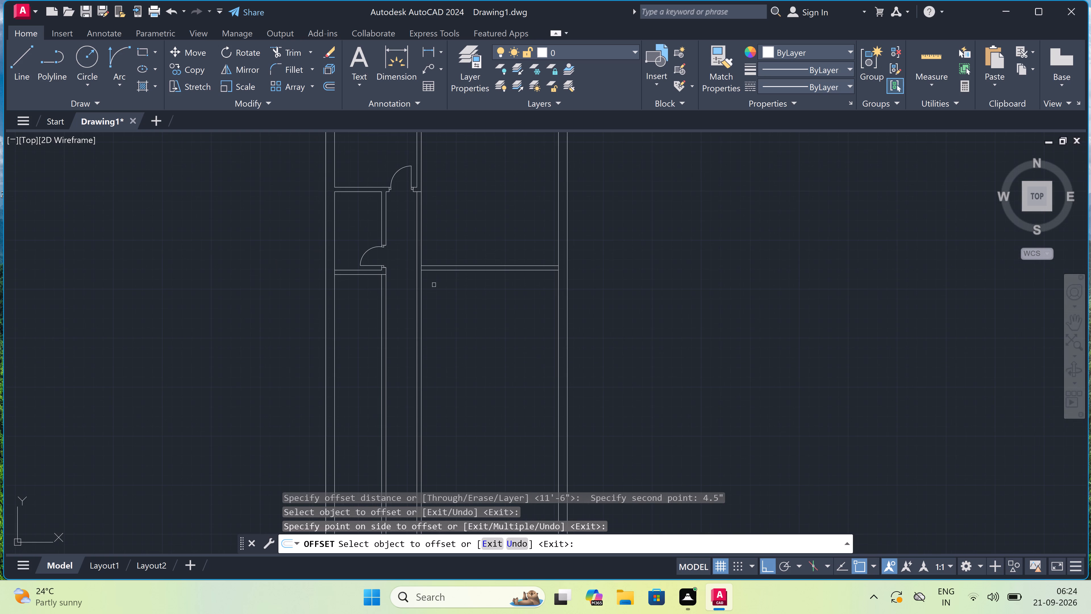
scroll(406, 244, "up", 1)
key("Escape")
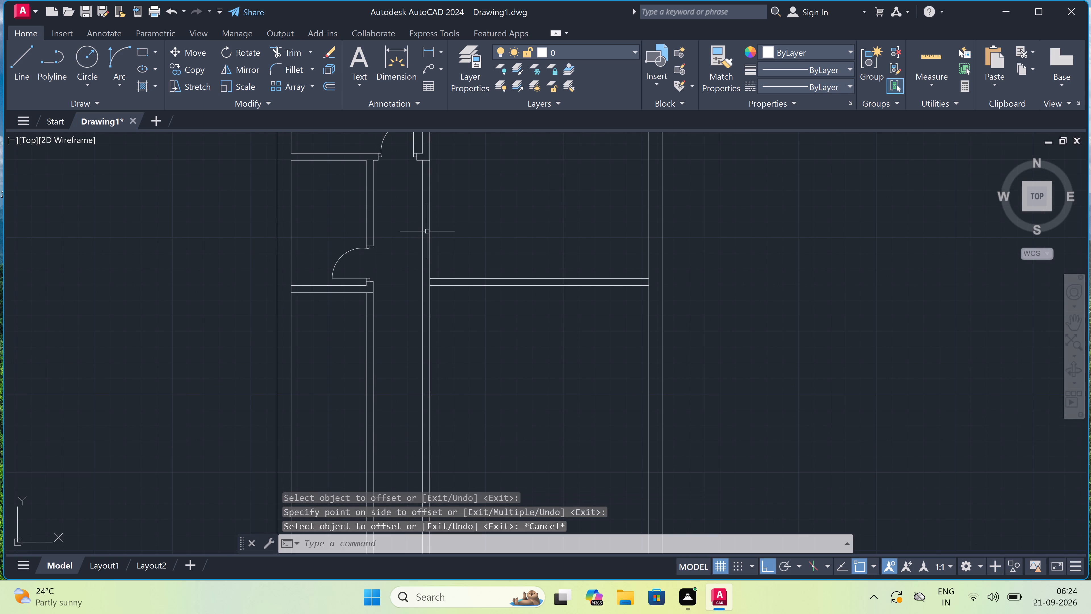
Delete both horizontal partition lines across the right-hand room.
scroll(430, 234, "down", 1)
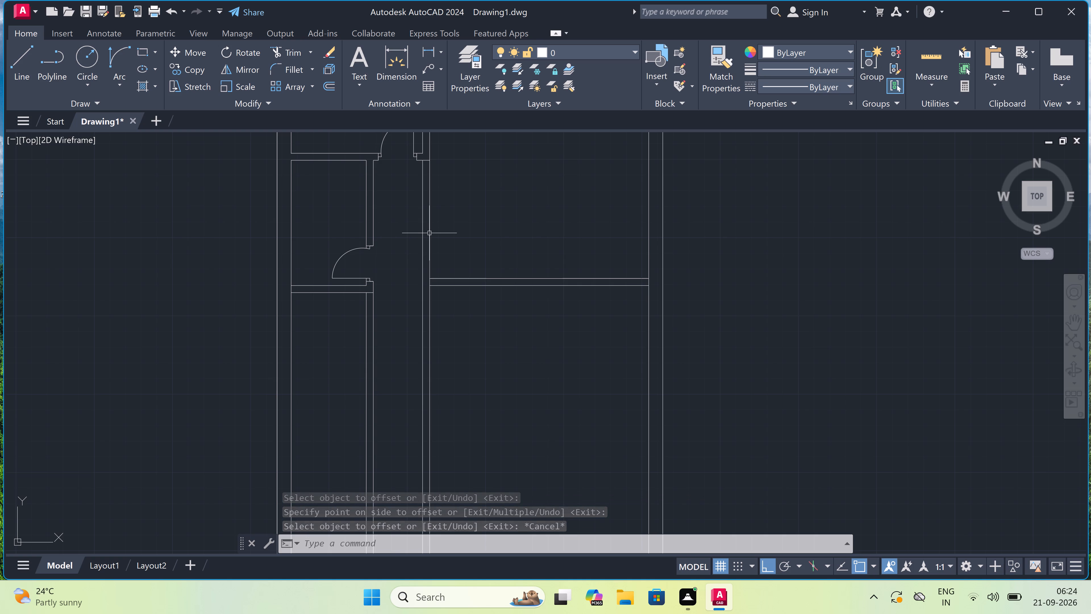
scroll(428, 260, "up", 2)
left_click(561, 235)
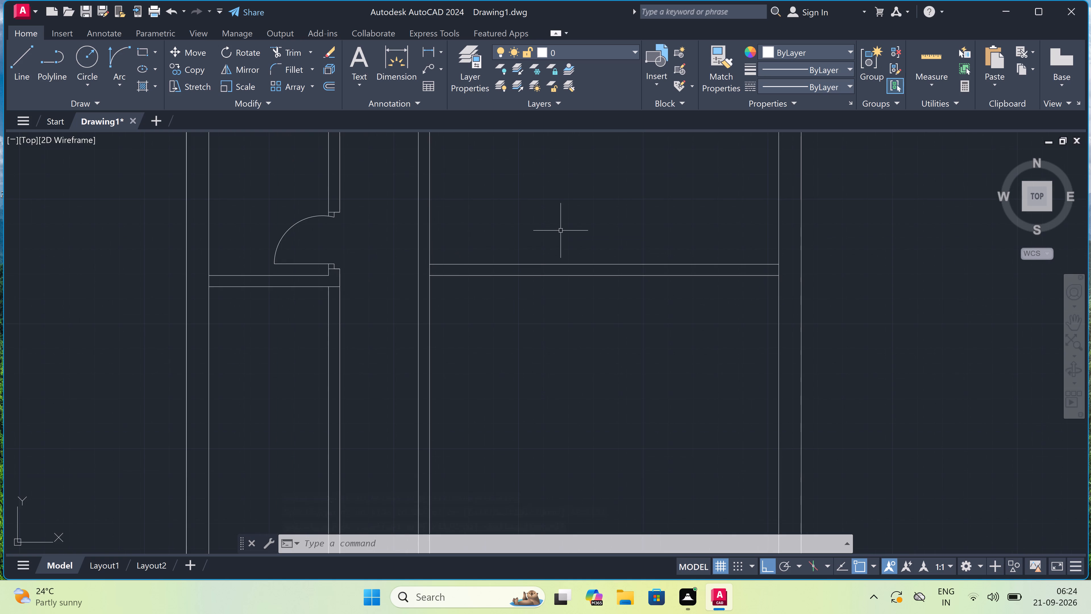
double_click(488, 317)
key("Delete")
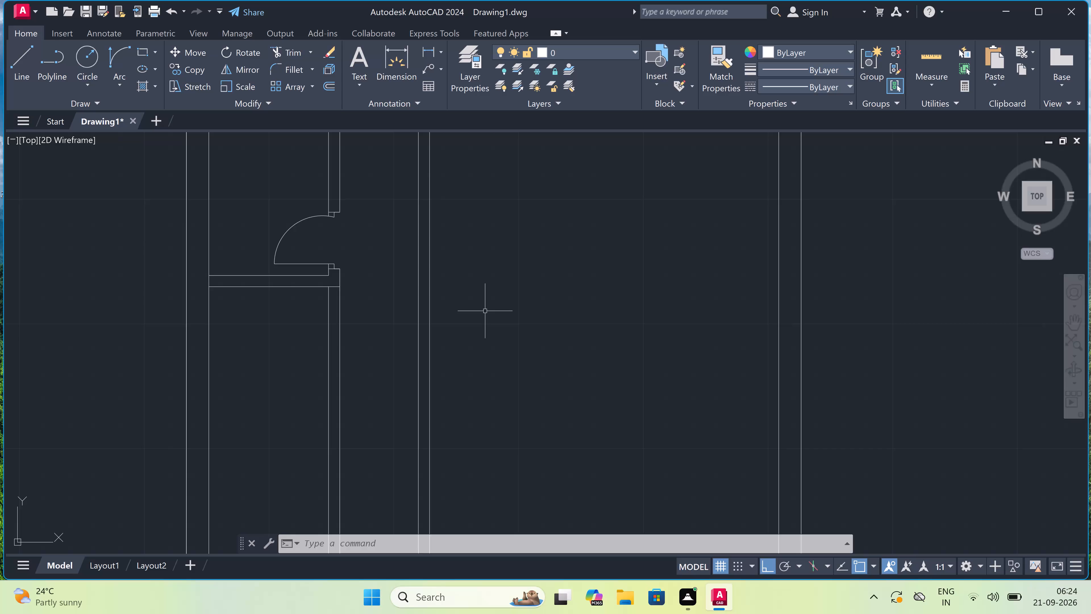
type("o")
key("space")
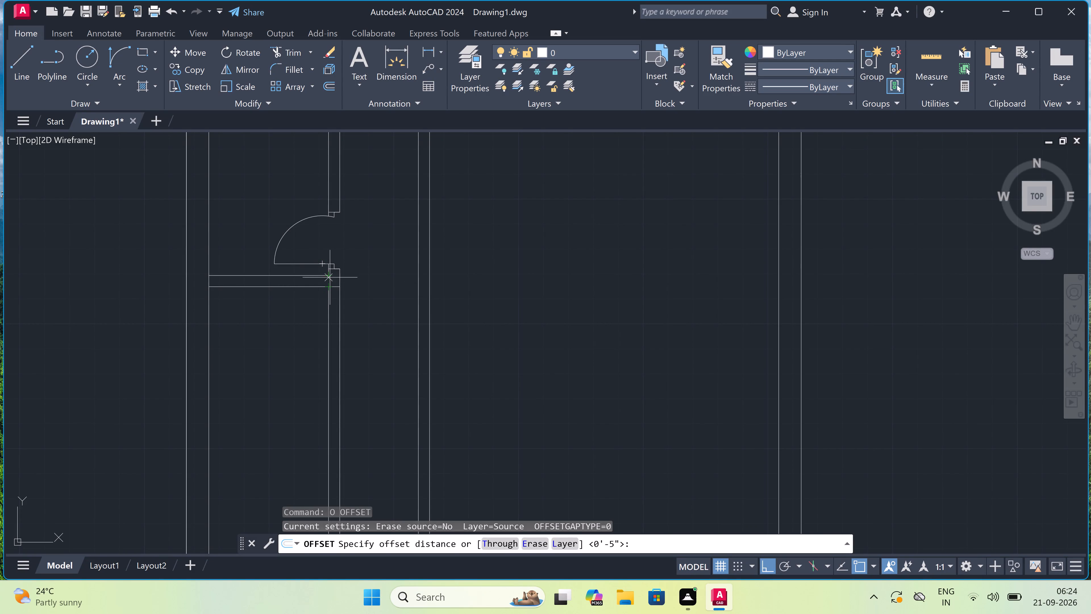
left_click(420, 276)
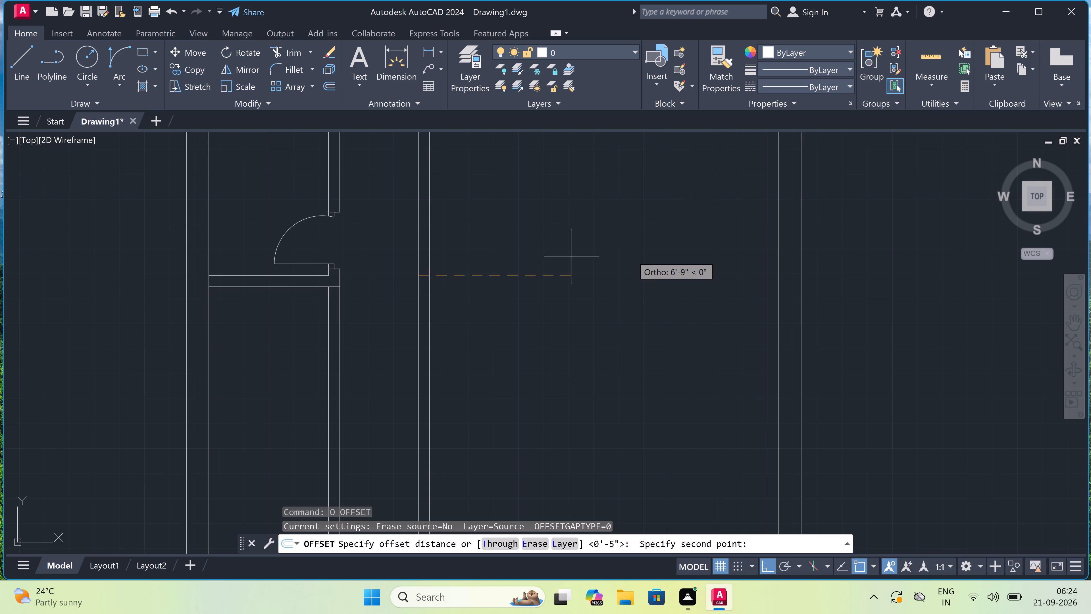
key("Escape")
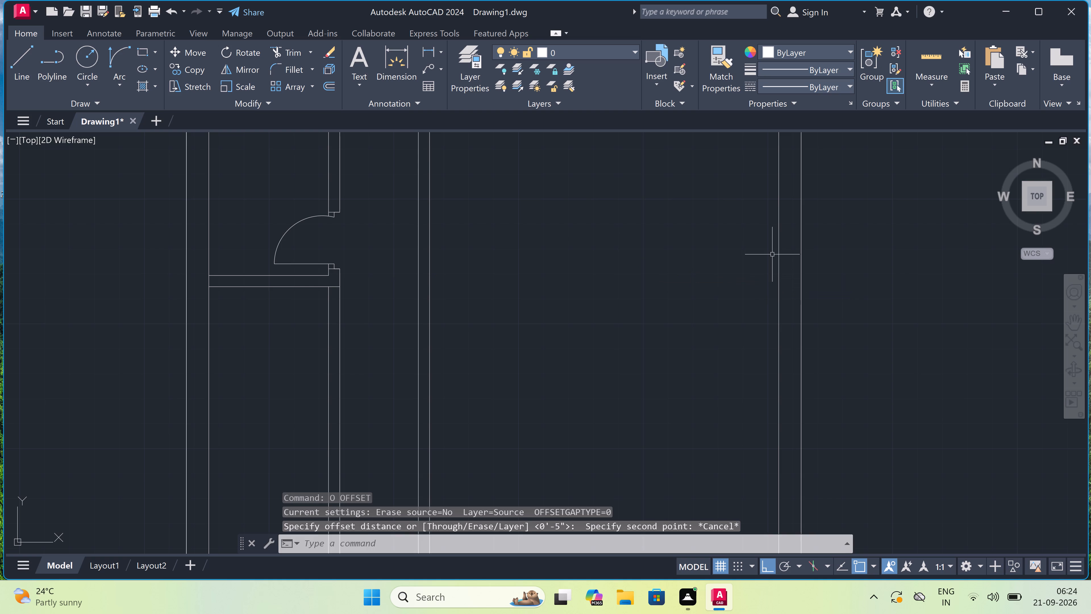
Draw a line from the central partition's right face to the outer wall's inner face, level with the left horizontal partition's upper face.
key("l")
key("space")
scroll(605, 274, "down", 3)
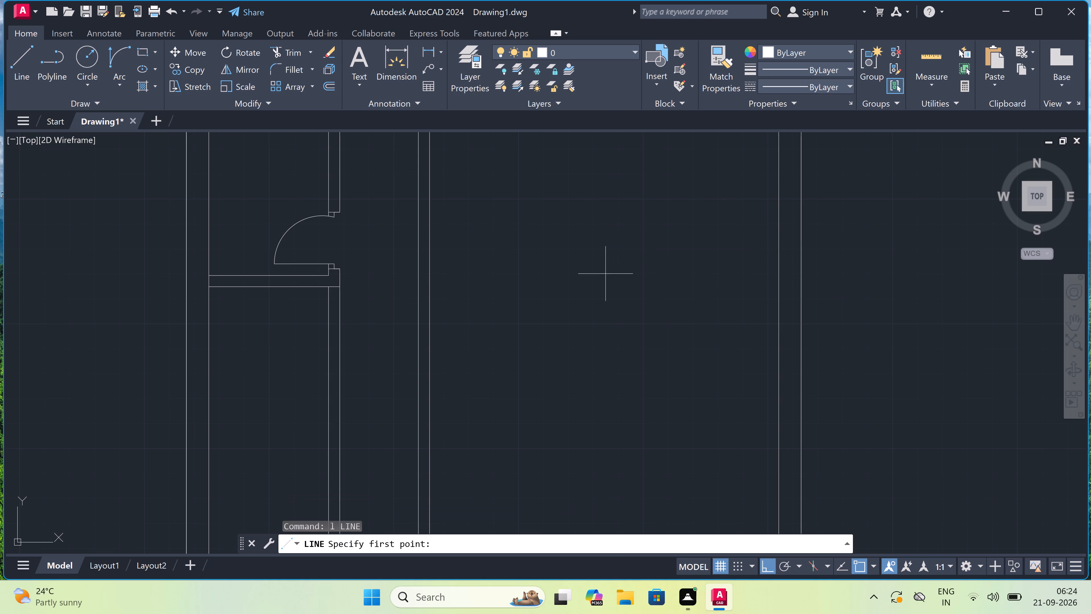
scroll(596, 273, "up", 2)
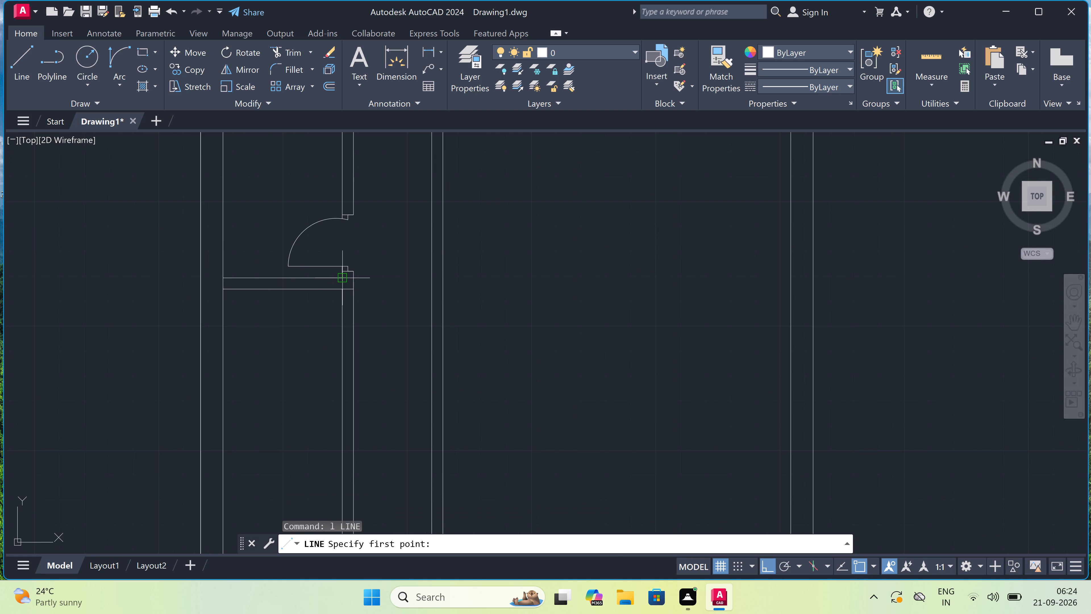
left_click_drag(440, 277, 442, 277)
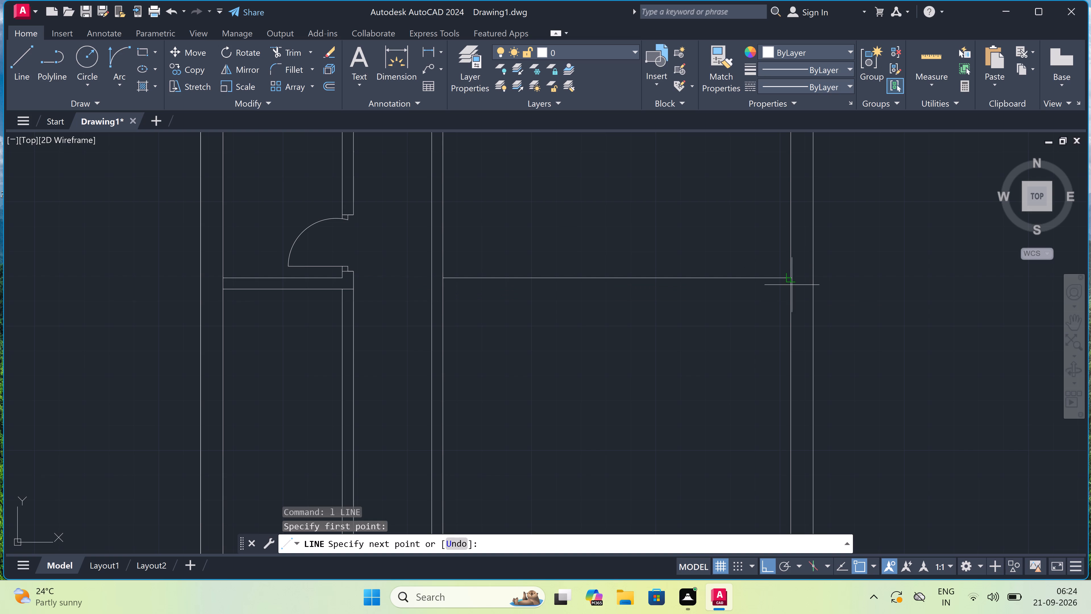
left_click(793, 279)
key("Escape")
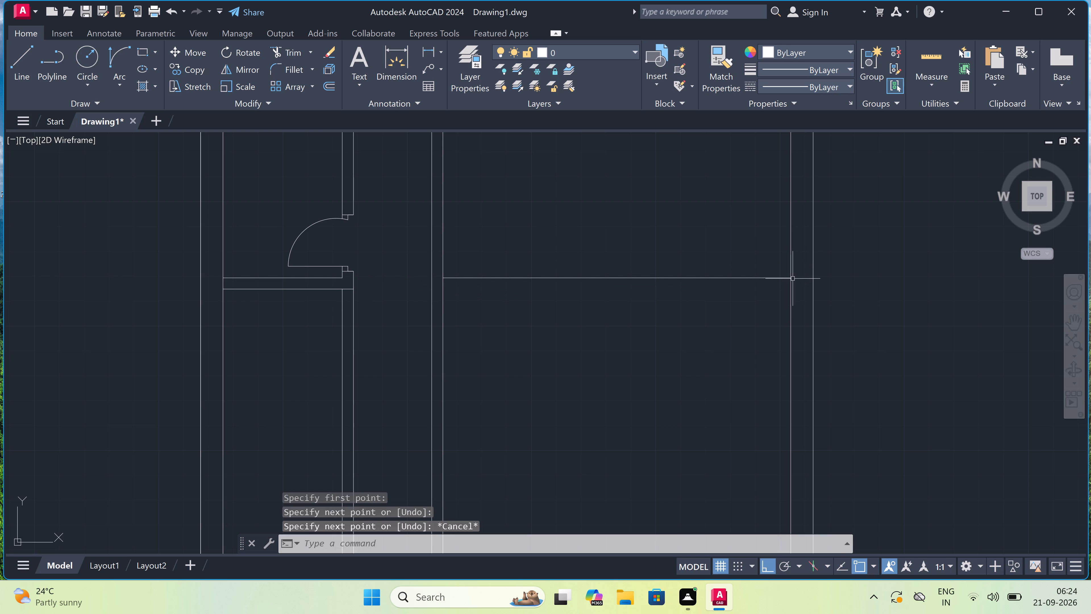
Draw the right-hand partition's second line between the same walls, level with the left horizontal partition's lower face.
key("space")
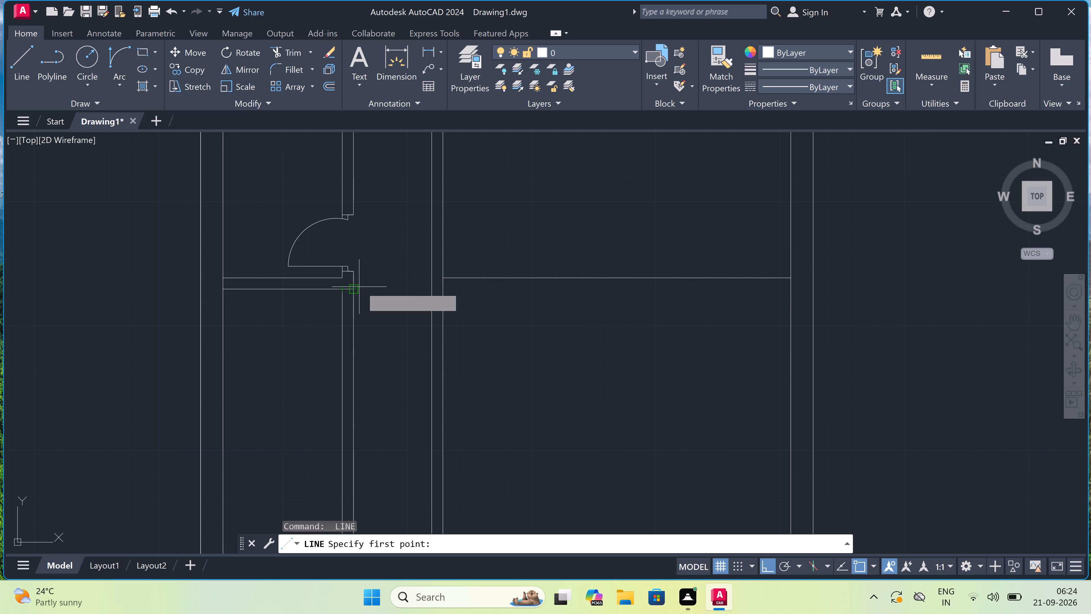
double_click(441, 291)
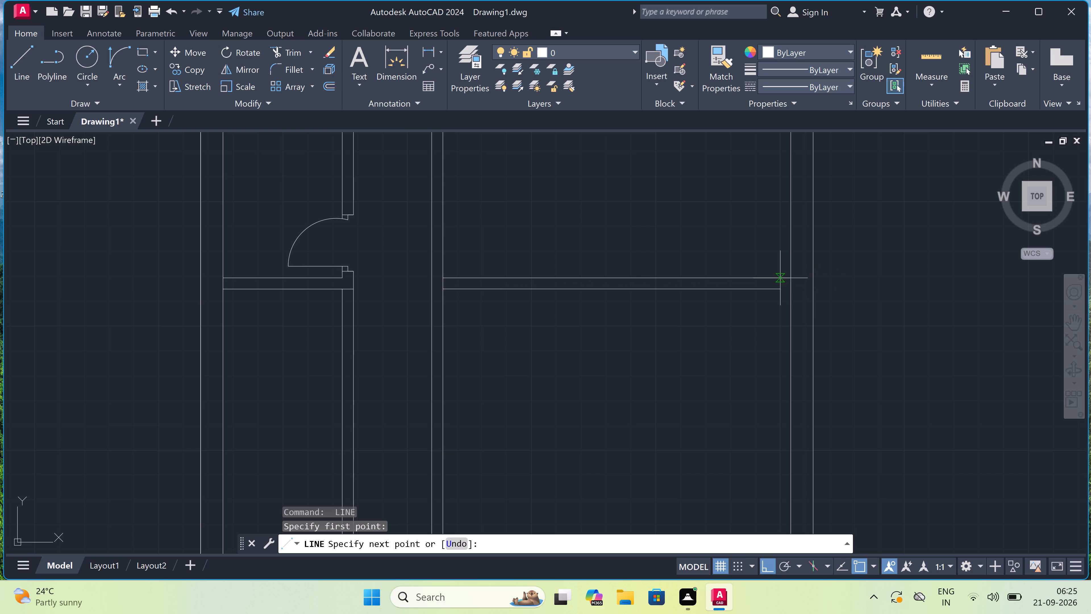
left_click(790, 287)
key("Escape")
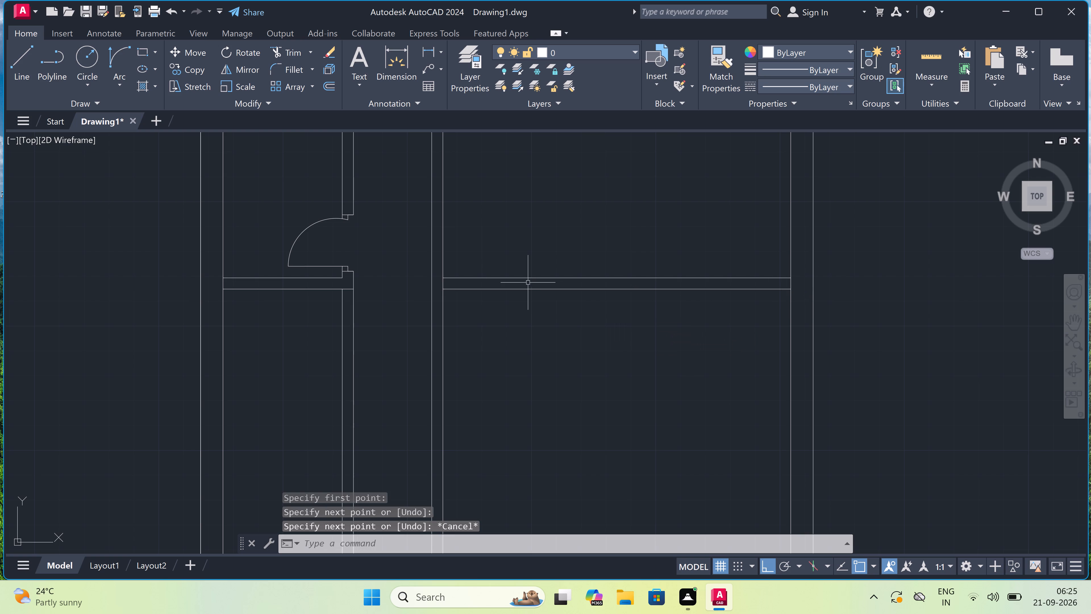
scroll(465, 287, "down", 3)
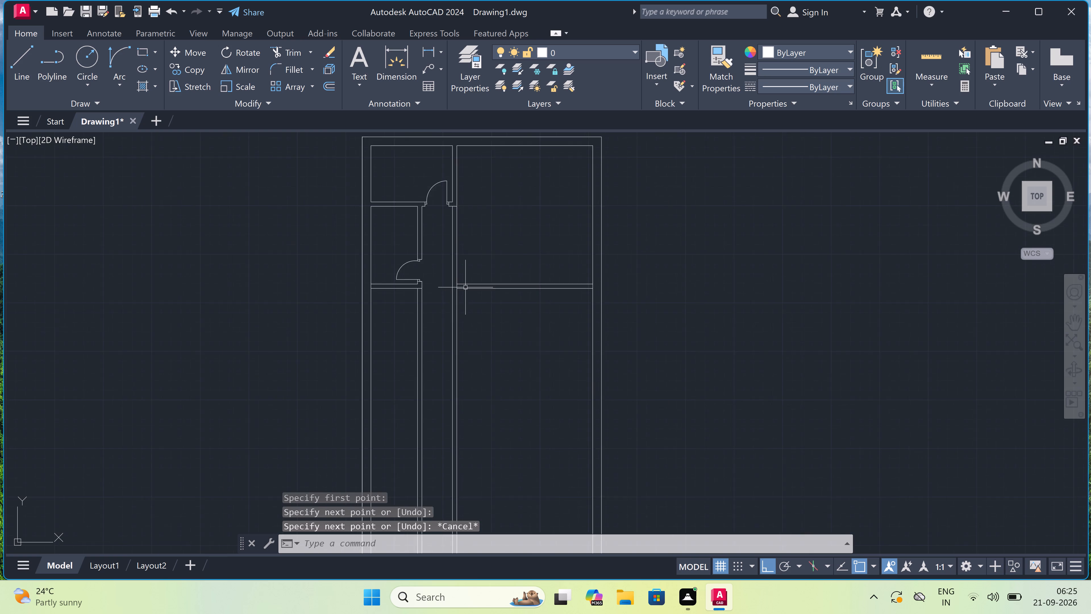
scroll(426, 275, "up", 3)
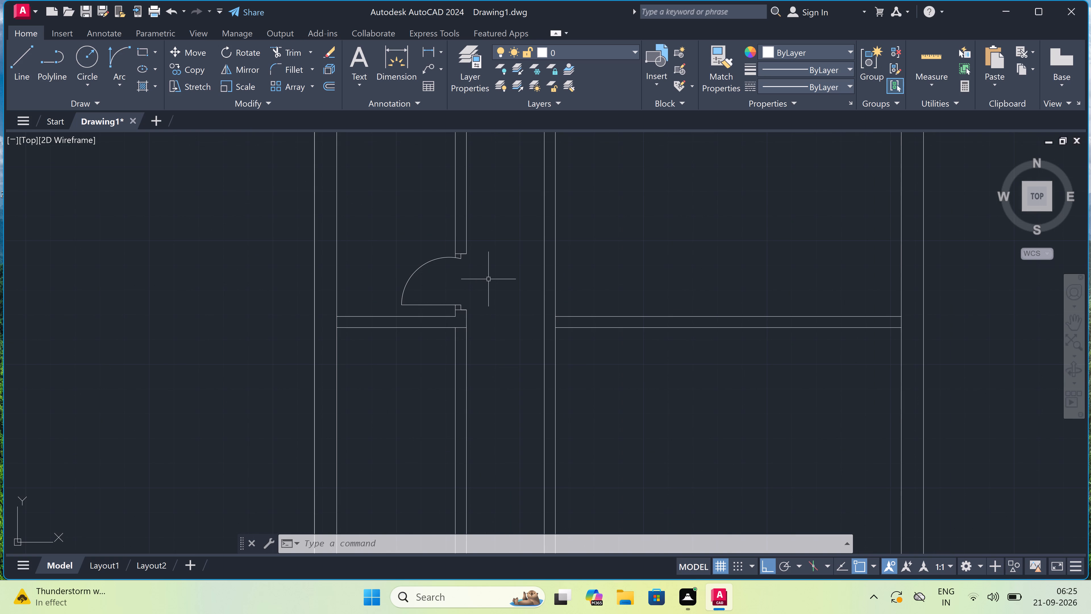
Draw a 4.5" thick horizontal partition across the corridor, from the left vertical partition to the central partition, above the lower door.
scroll(489, 279, "down", 2)
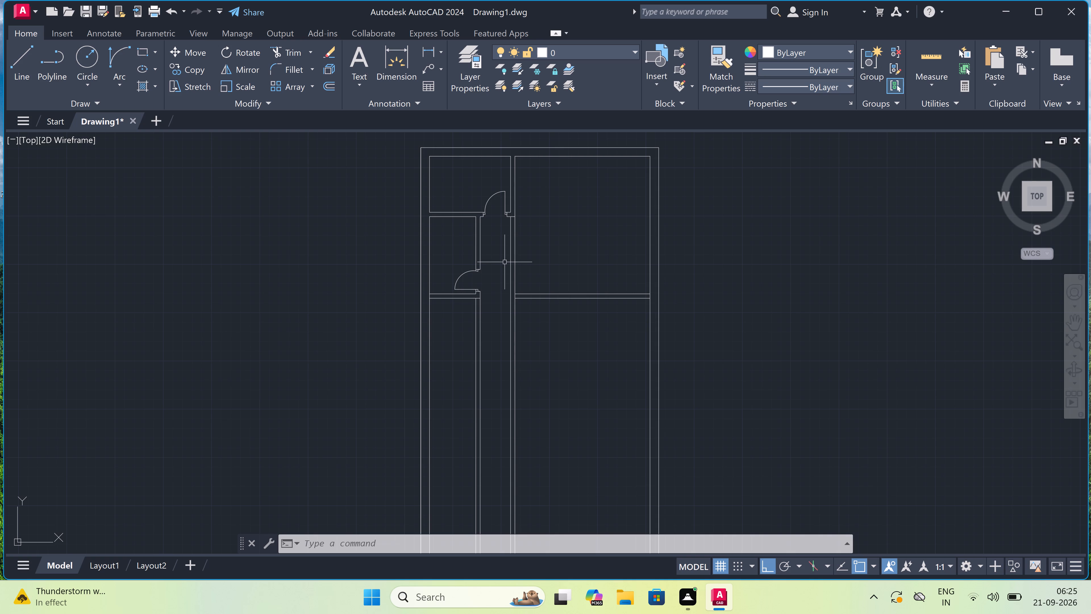
scroll(493, 232, "up", 2)
scroll(493, 232, "down", 1)
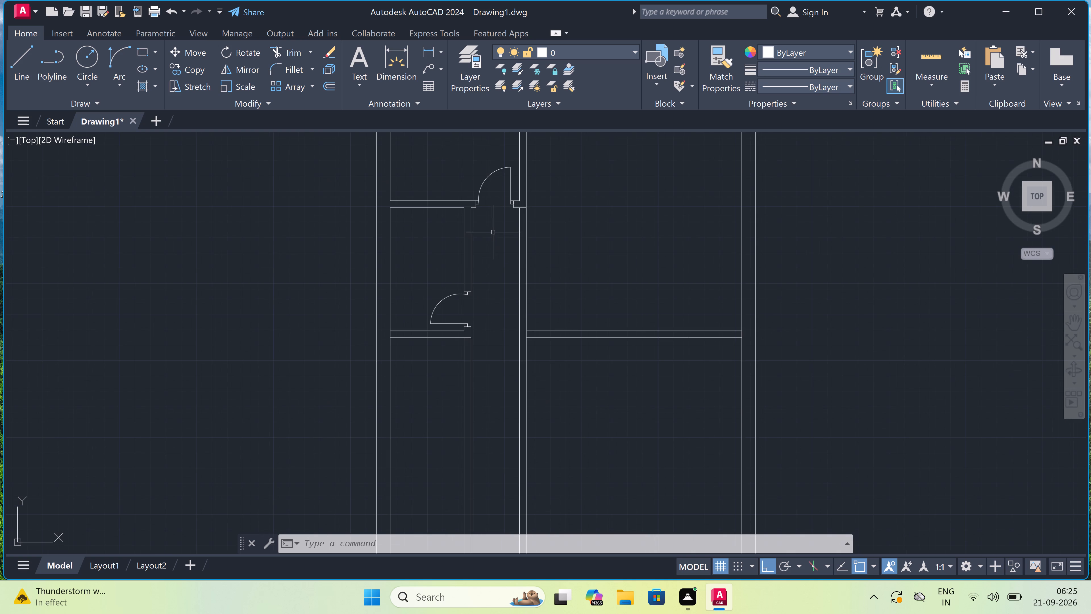
scroll(493, 232, "down", 1)
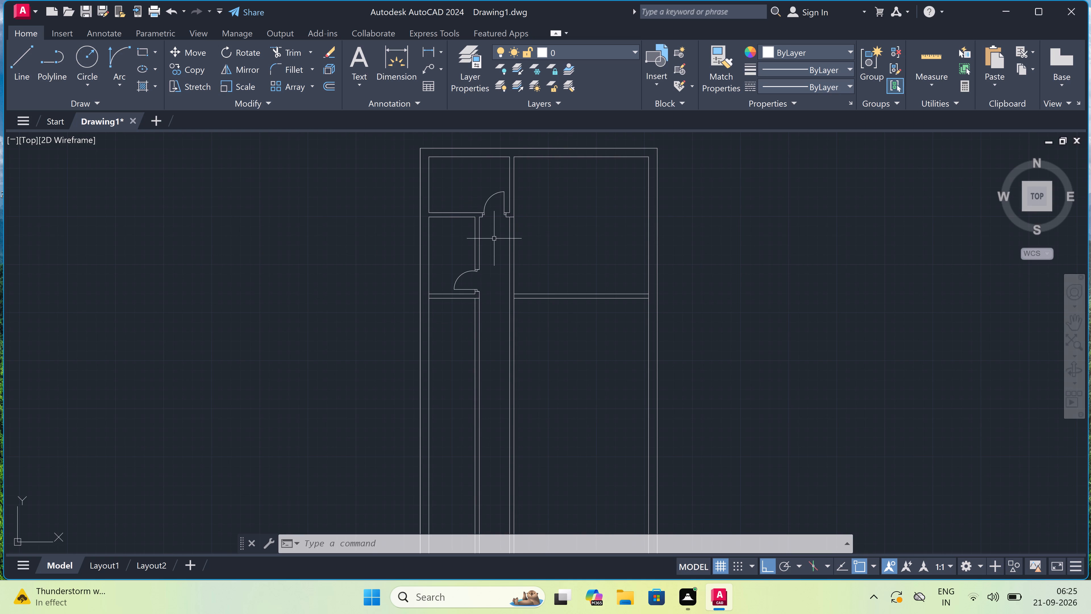
scroll(494, 238, "up", 3)
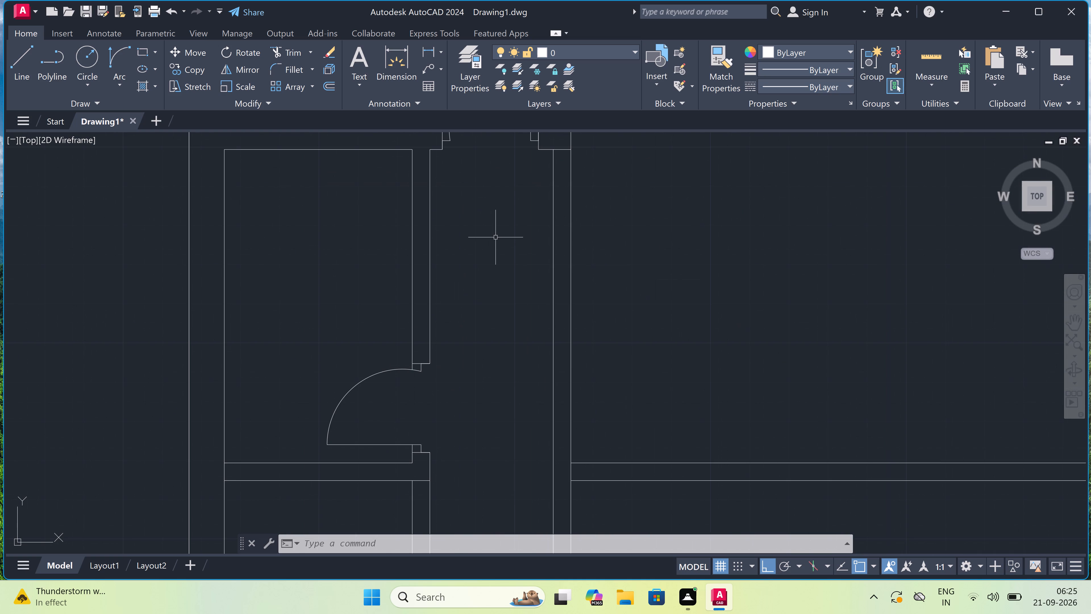
key("Escape")
type("l")
key("space")
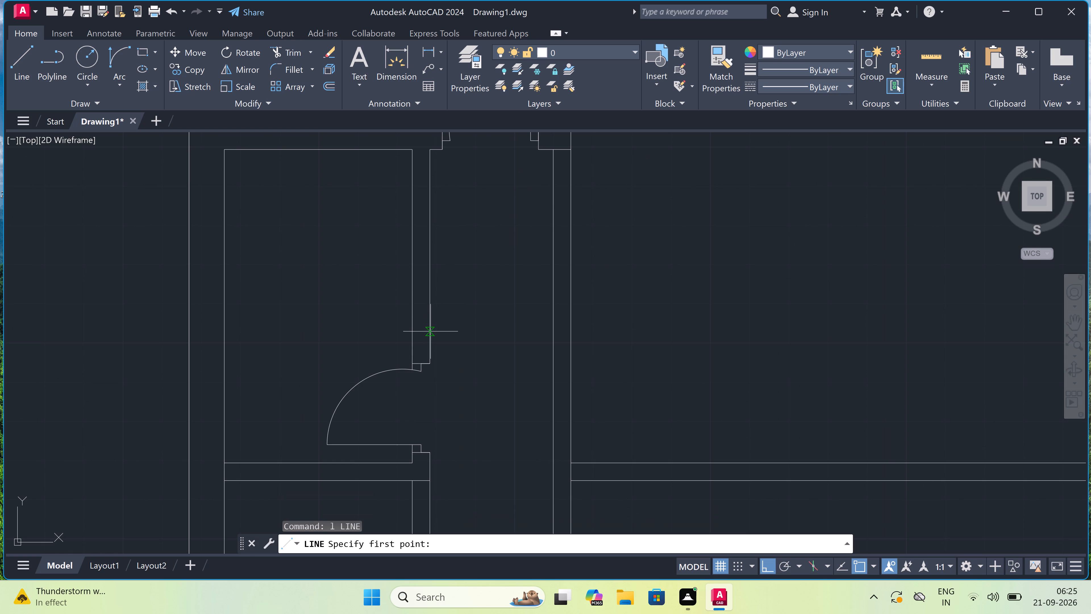
double_click(430, 327)
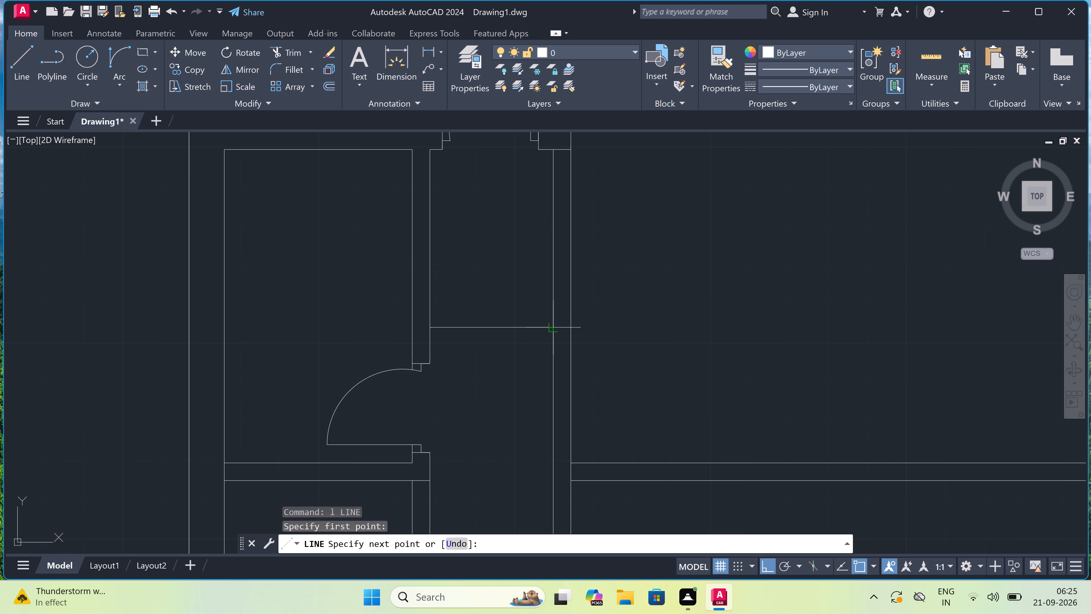
left_click(554, 325)
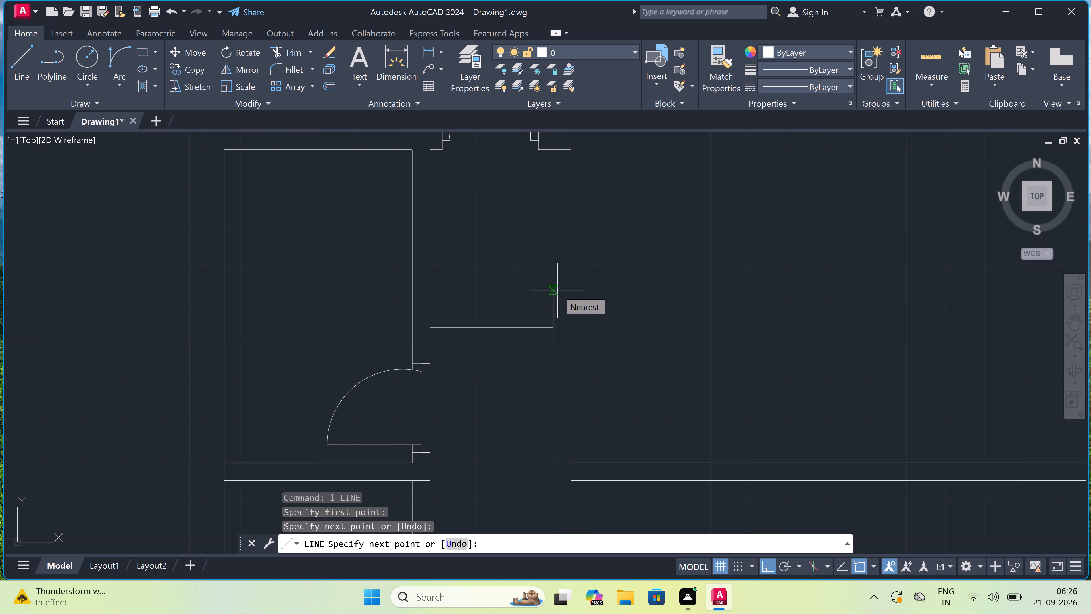
type("4.5\"")
key("space")
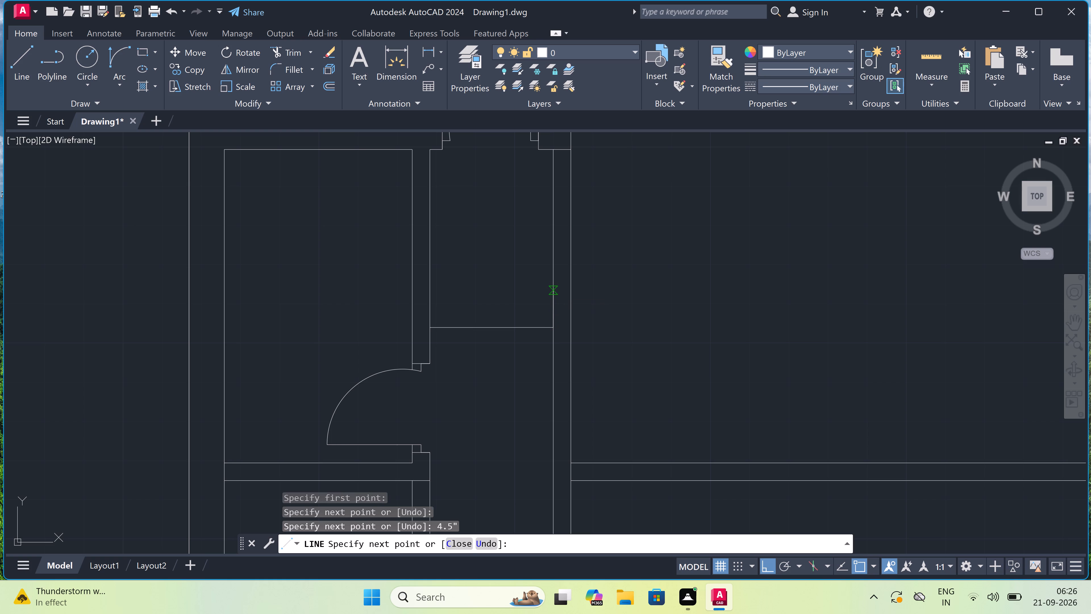
left_click(430, 310)
key("Escape")
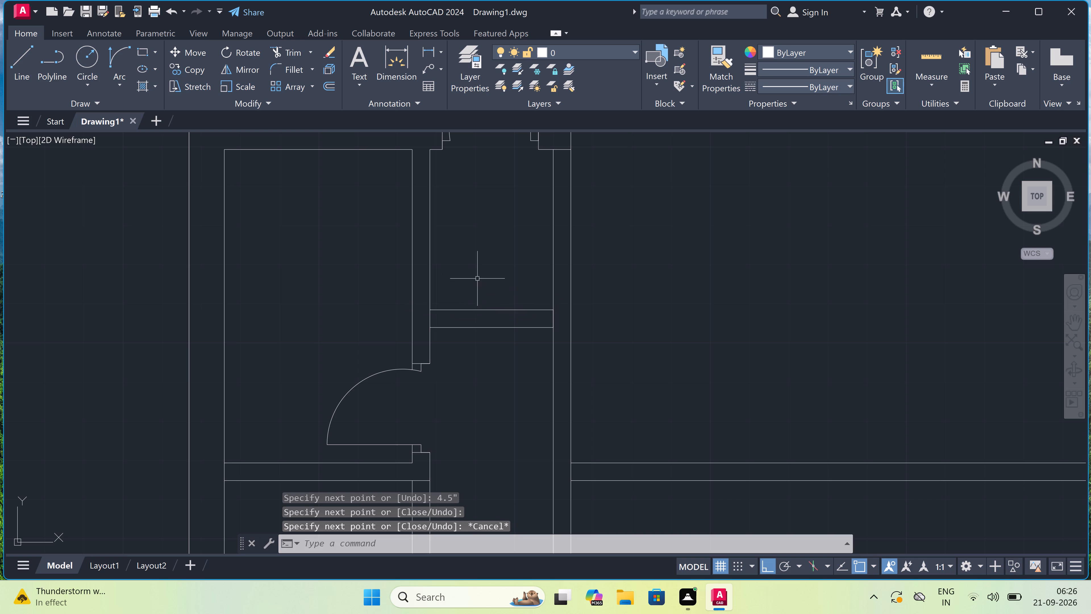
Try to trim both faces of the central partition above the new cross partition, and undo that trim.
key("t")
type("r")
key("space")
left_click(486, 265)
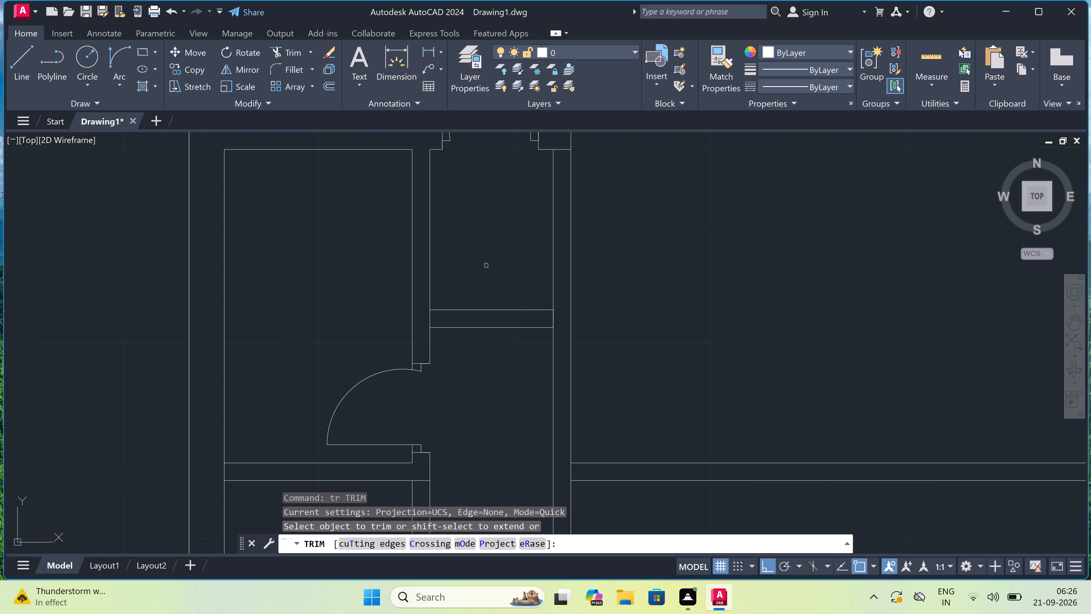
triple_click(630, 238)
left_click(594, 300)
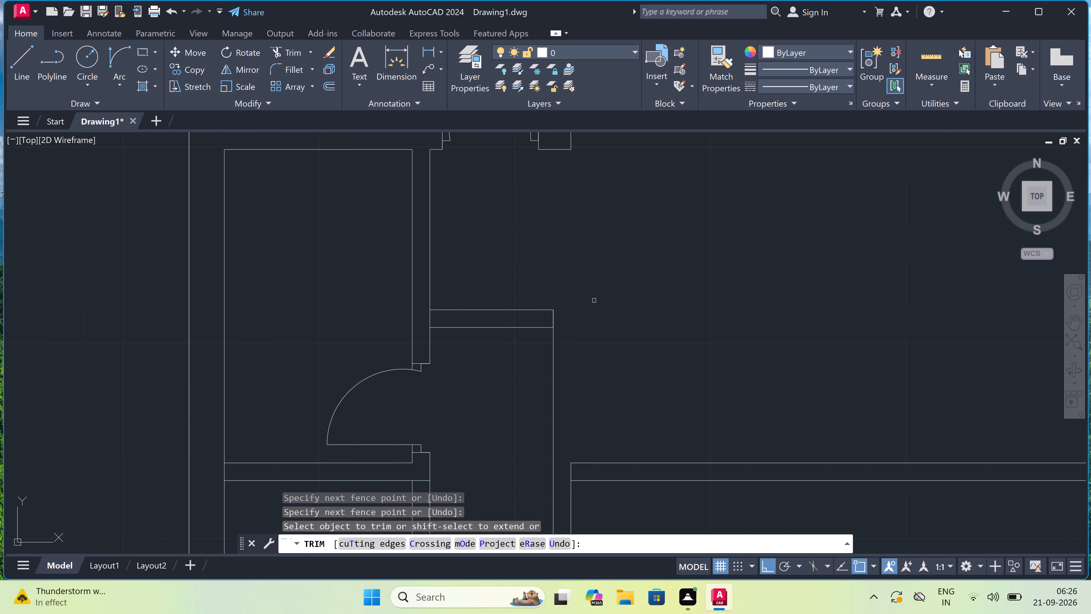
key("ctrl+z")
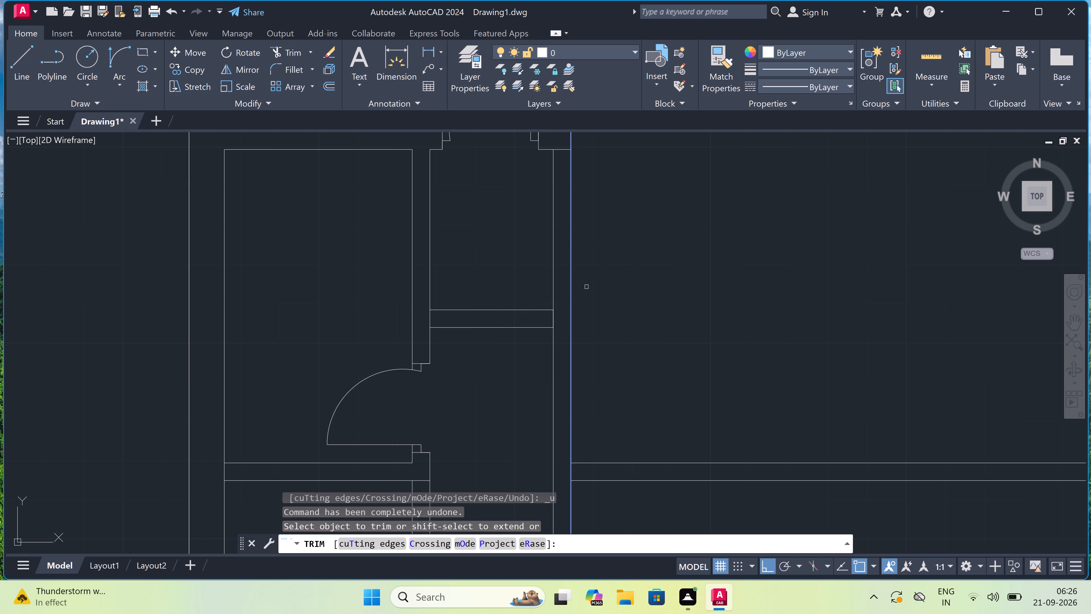
Trim away the central partition's left face between the new cross partition and the upper door's wall.
double_click(554, 237)
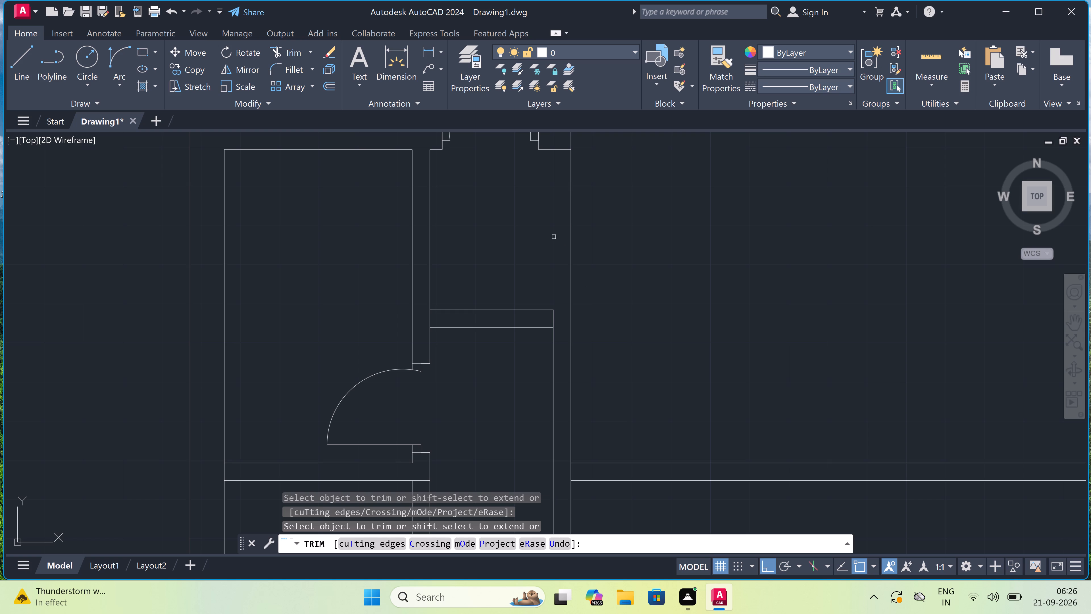
key("Escape")
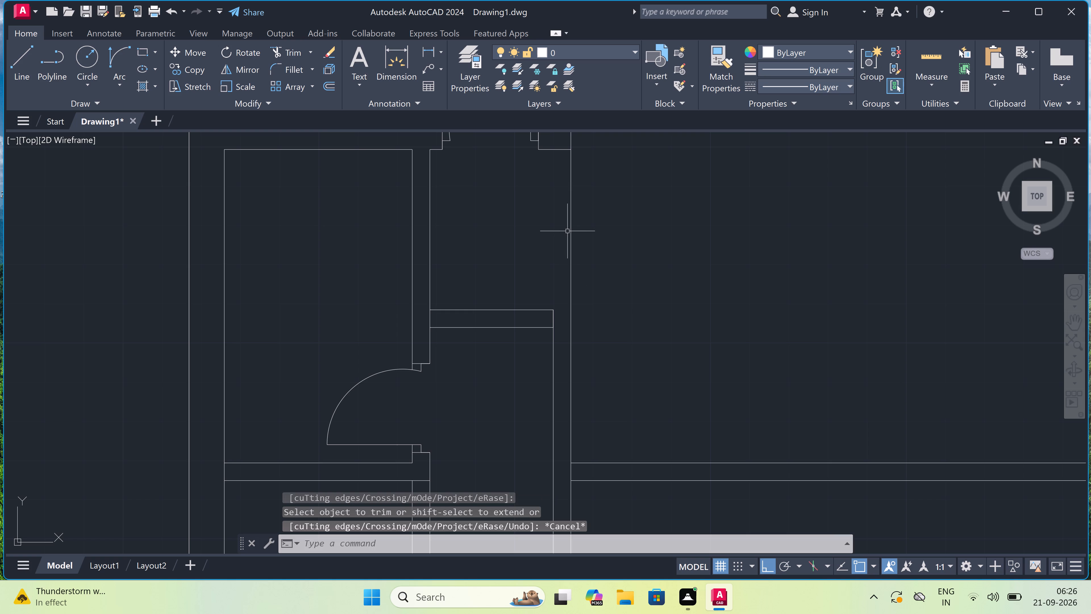
Draw a line extending the cross partition's upper face to the central partition's right face.
type("l")
key("space")
left_click(554, 310)
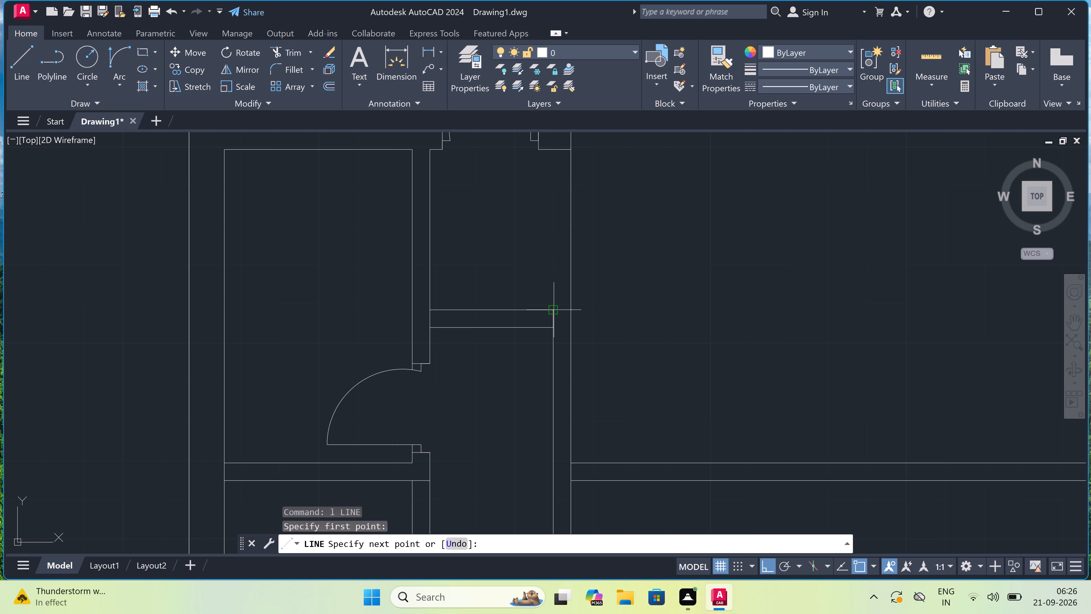
left_click(570, 306)
key("Escape")
Trim away the central partition's right face above the extended line and the leftover left-face stub inside the new wall corner.
key("t")
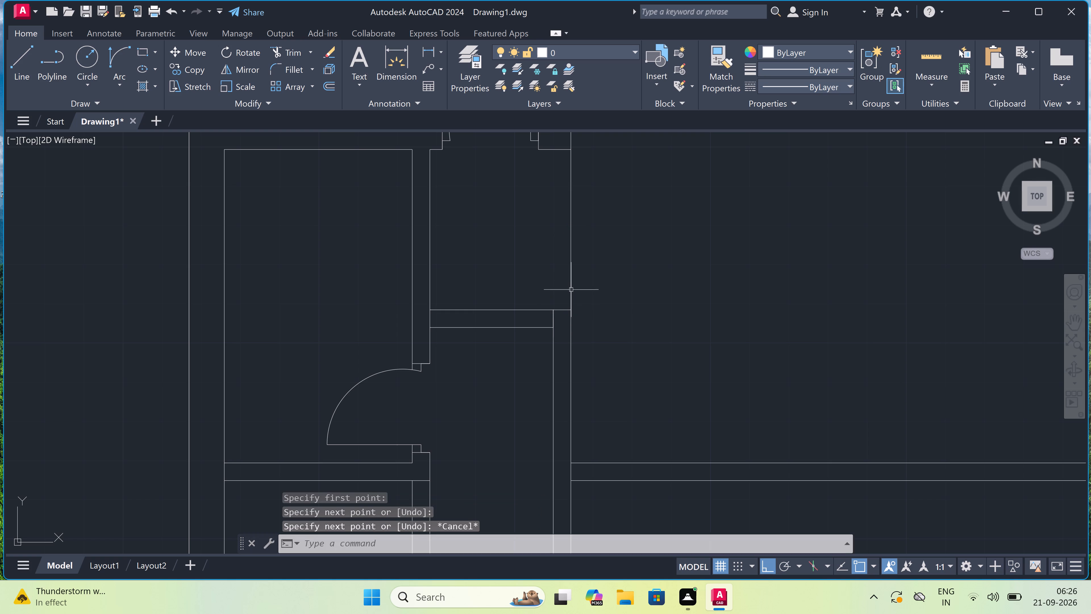
key("r")
key("space")
triple_click(558, 235)
triple_click(594, 226)
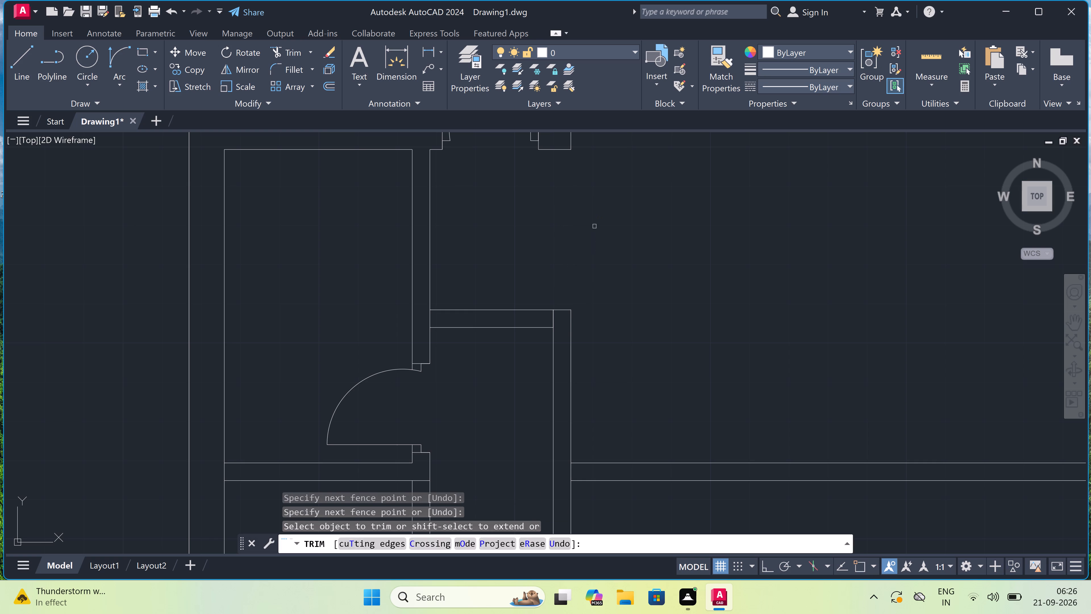
left_click(554, 282)
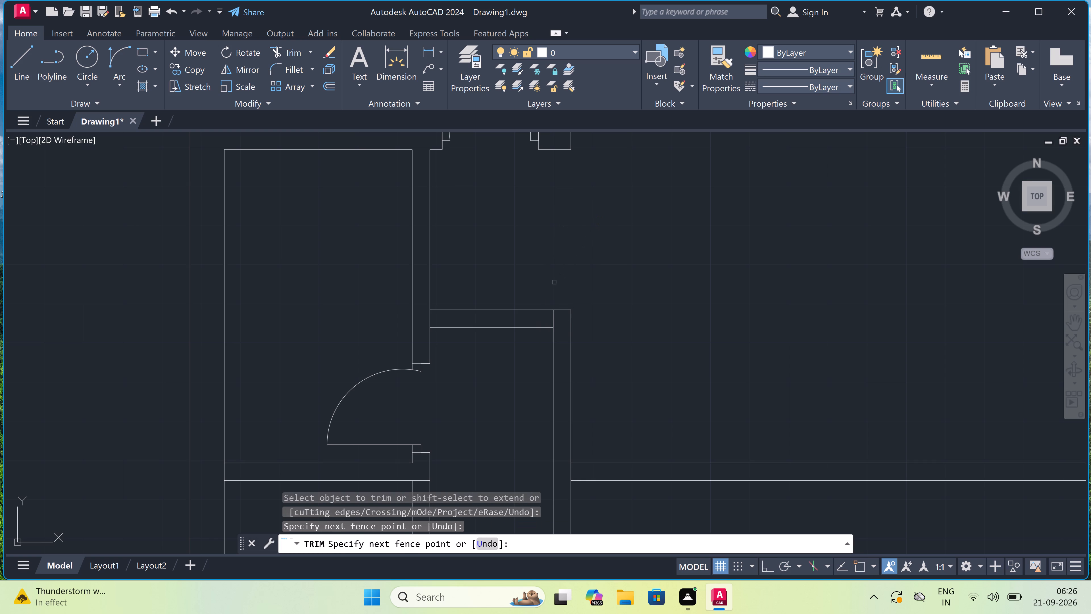
scroll(551, 320, "up", 2)
left_click(553, 320)
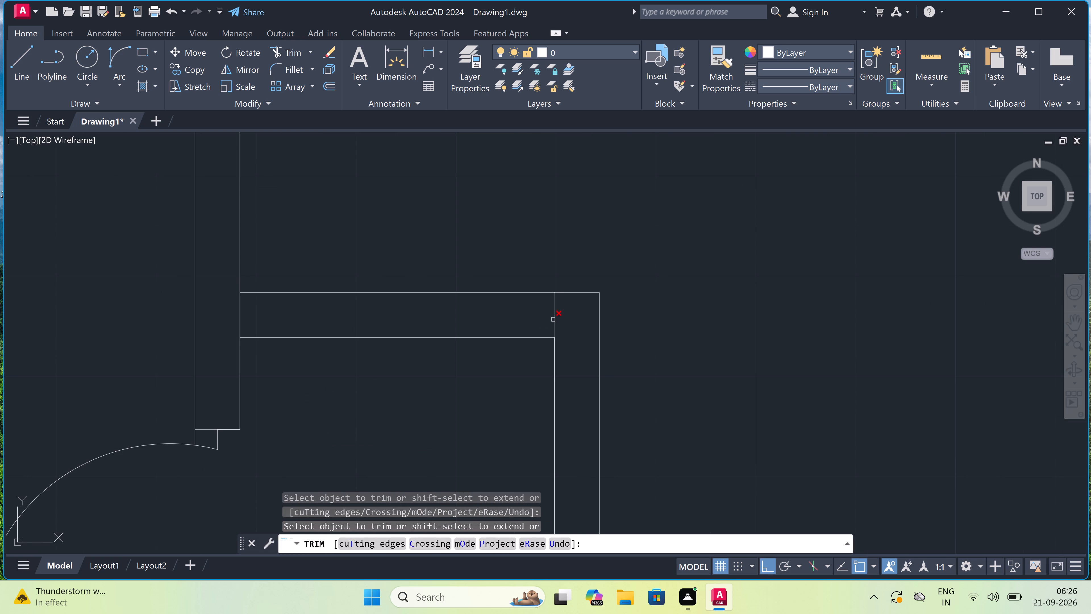
left_click(561, 314)
left_click(556, 313)
double_click(556, 313)
Trim the central partition's right-face segment between the two lines of the right-hand room's horizontal partition to open the junction.
scroll(556, 313, "down", 4)
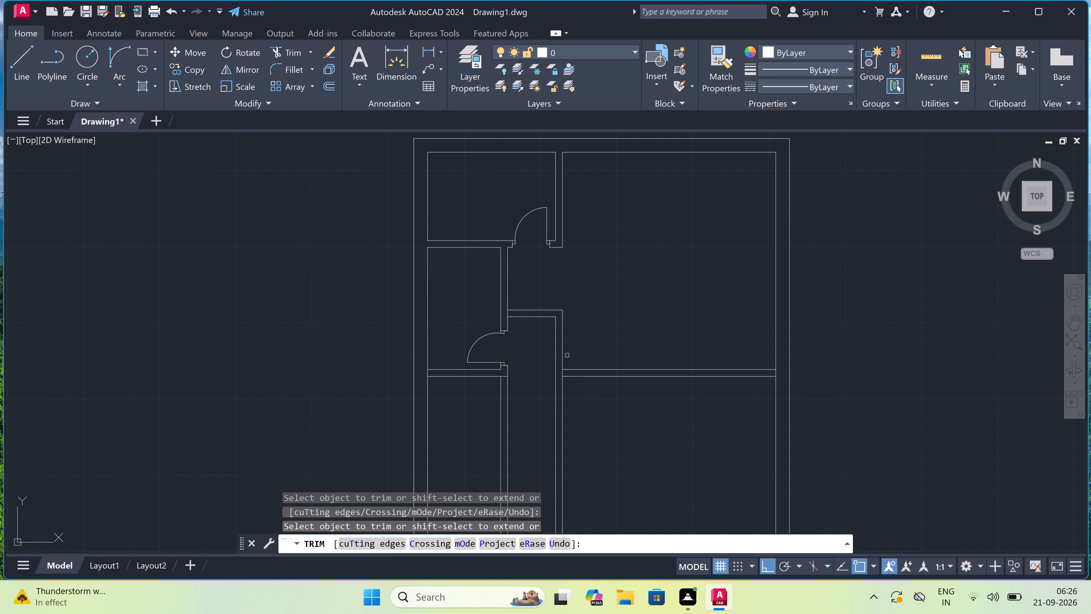
scroll(568, 370, "up", 4)
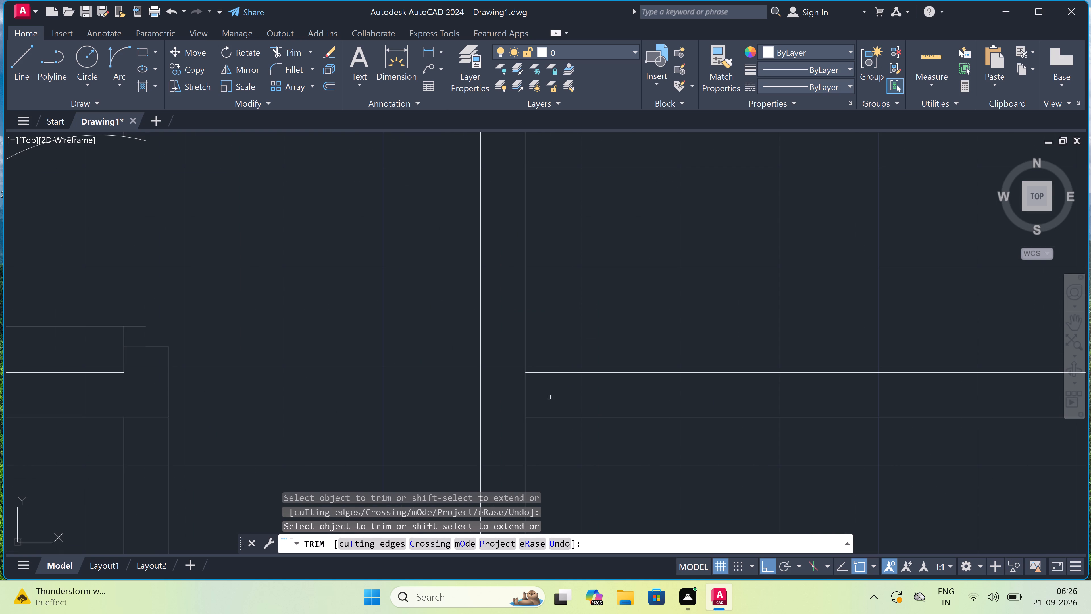
left_click(521, 388)
left_click(531, 391)
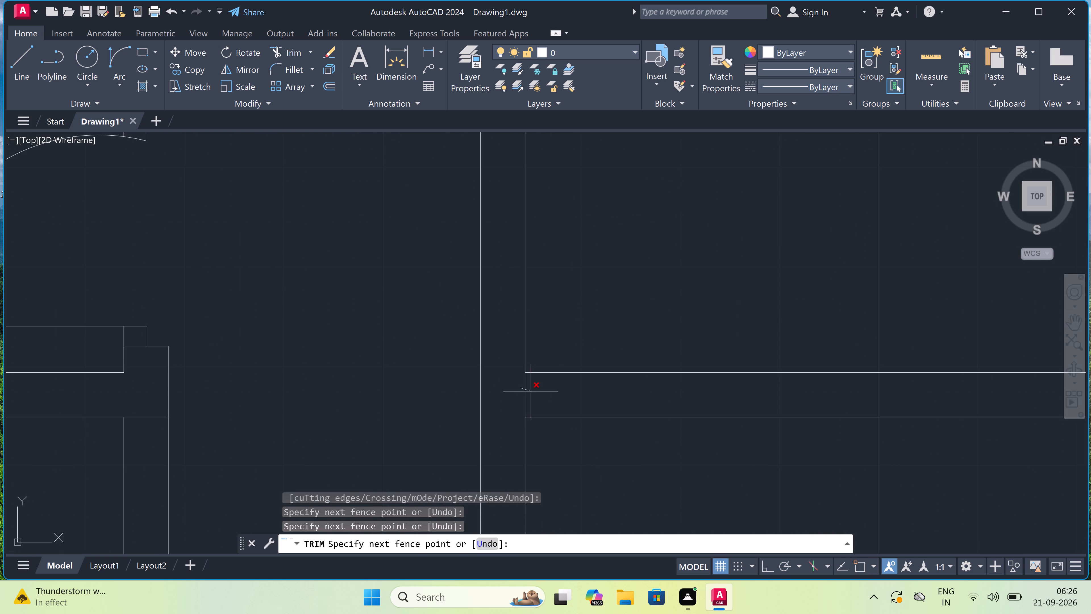
scroll(531, 391, "down", 5)
scroll(587, 359, "up", 2)
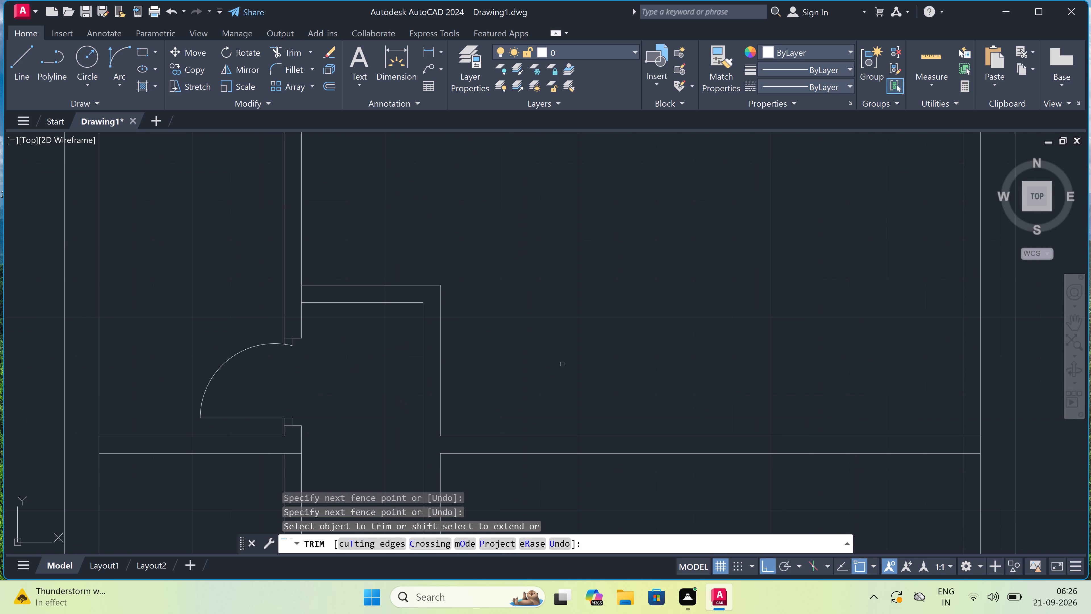
key("Escape")
Draw a door jamb line across the right-hand horizontal partition near the central partition, with a 2" line rightward from its midpoint.
type("l")
key("space")
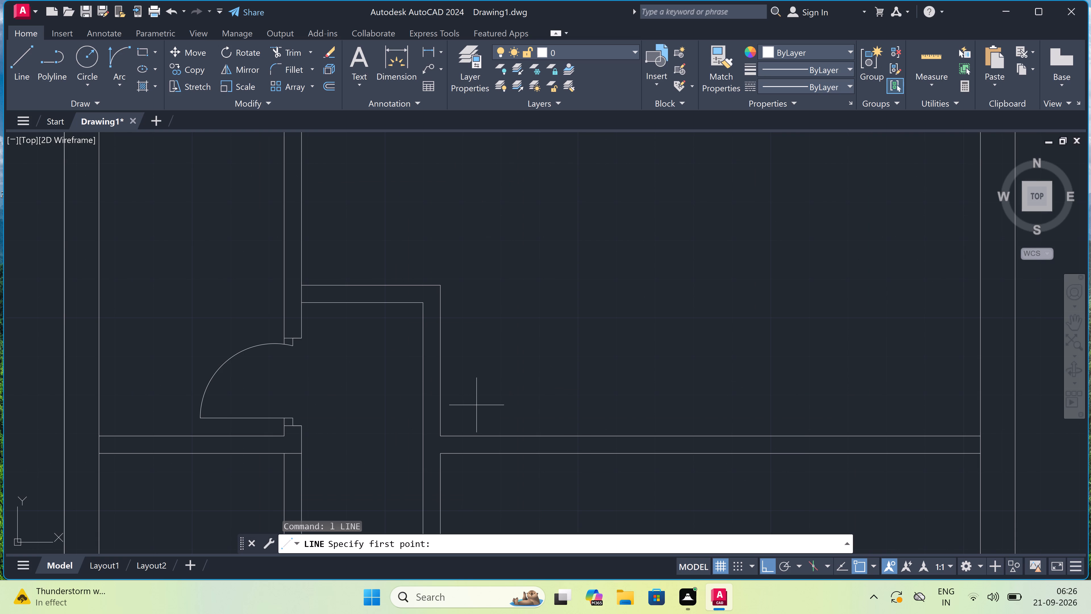
left_click(454, 436)
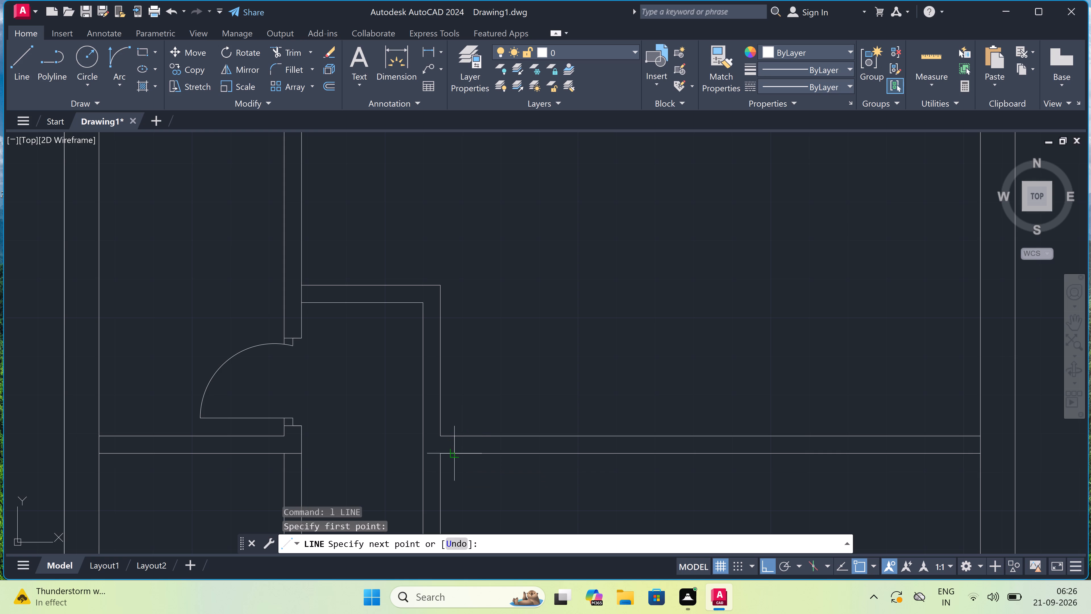
left_click(457, 453)
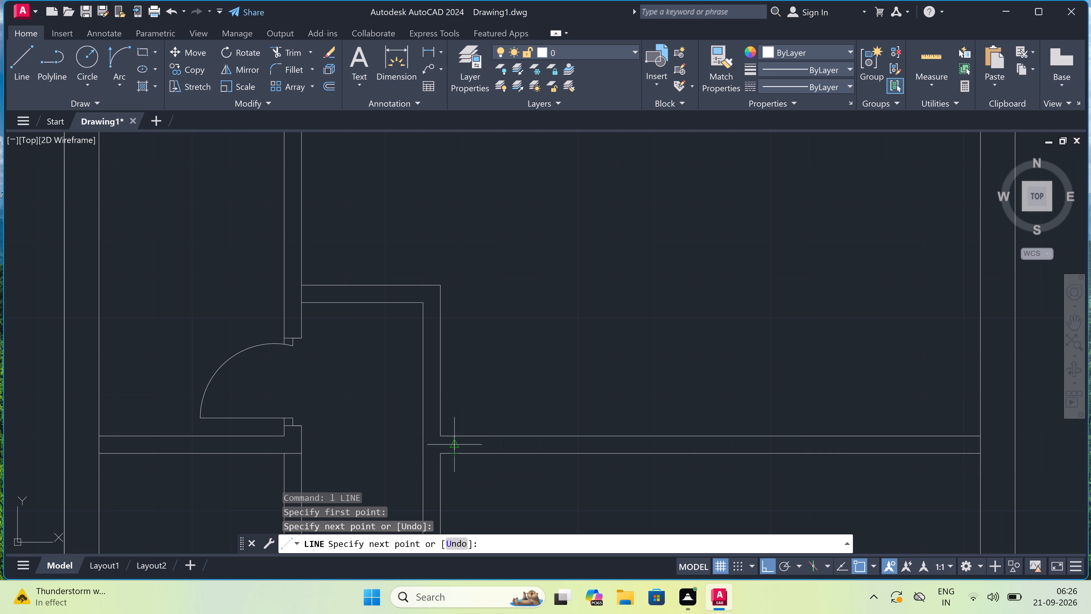
double_click(456, 441)
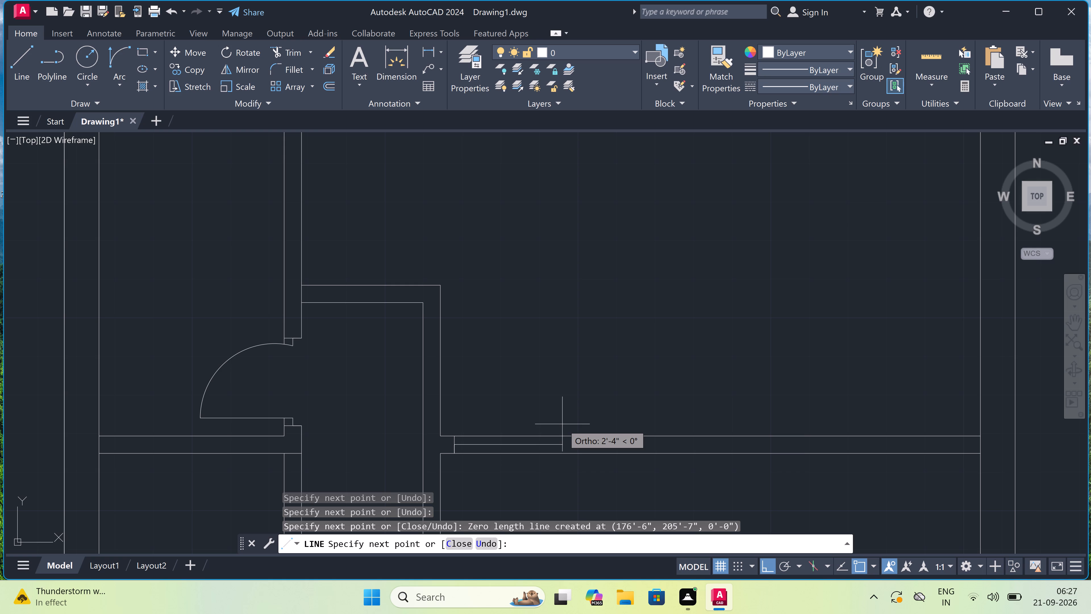
type("2\"")
key("space")
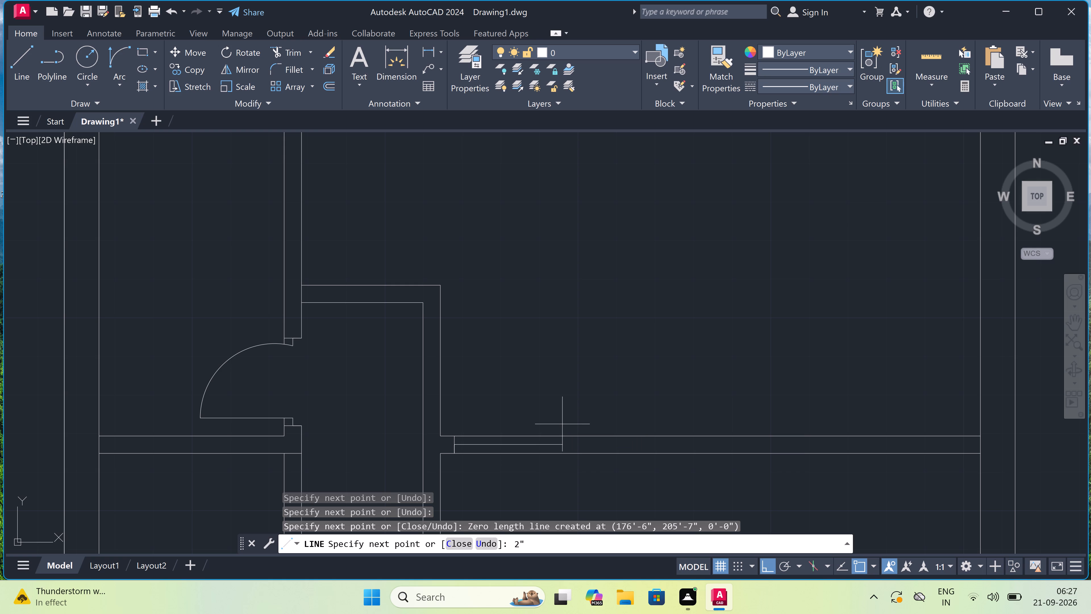
Draw a 3' door leaf line upward from the end of the 2" jamb line.
key("2")
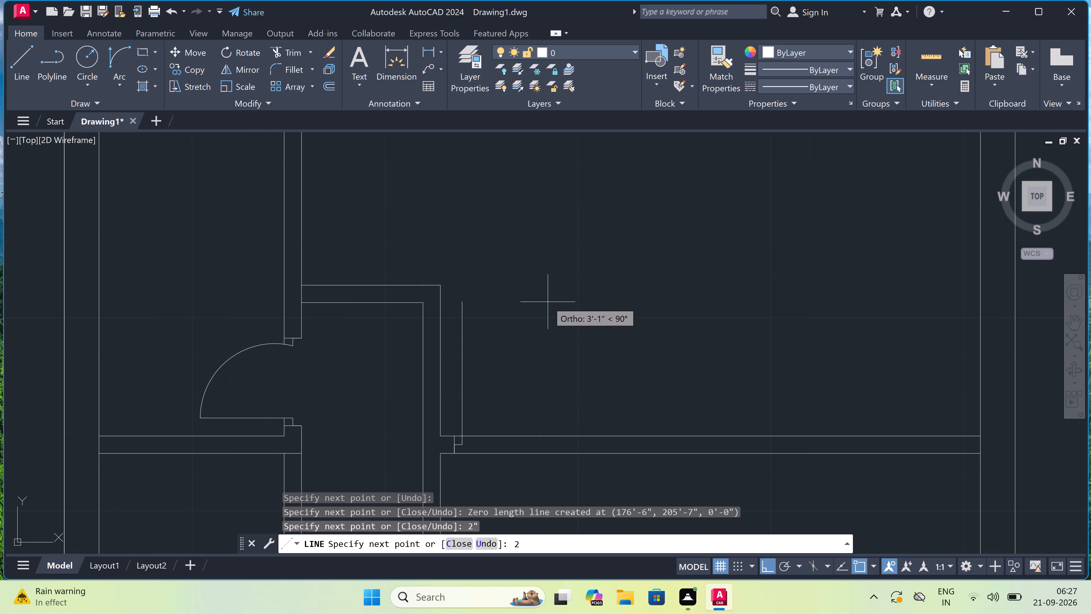
key("BackSpace")
type("3'")
key("space")
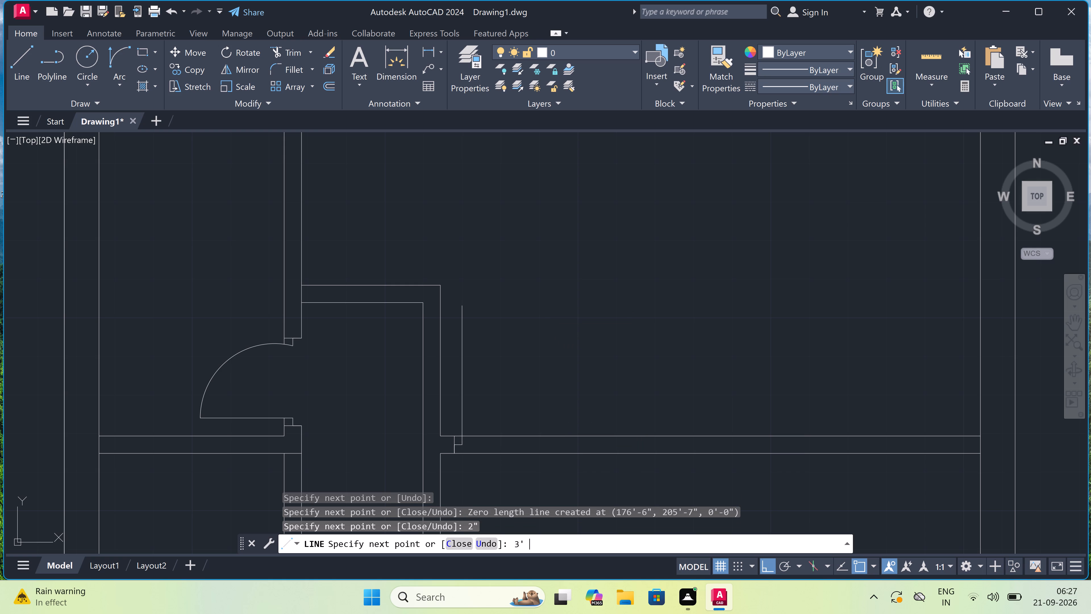
key("Escape")
Draw the second door jamb line across the right-hand horizontal partition, with a 2" line leftward from its midpoint.
key("space")
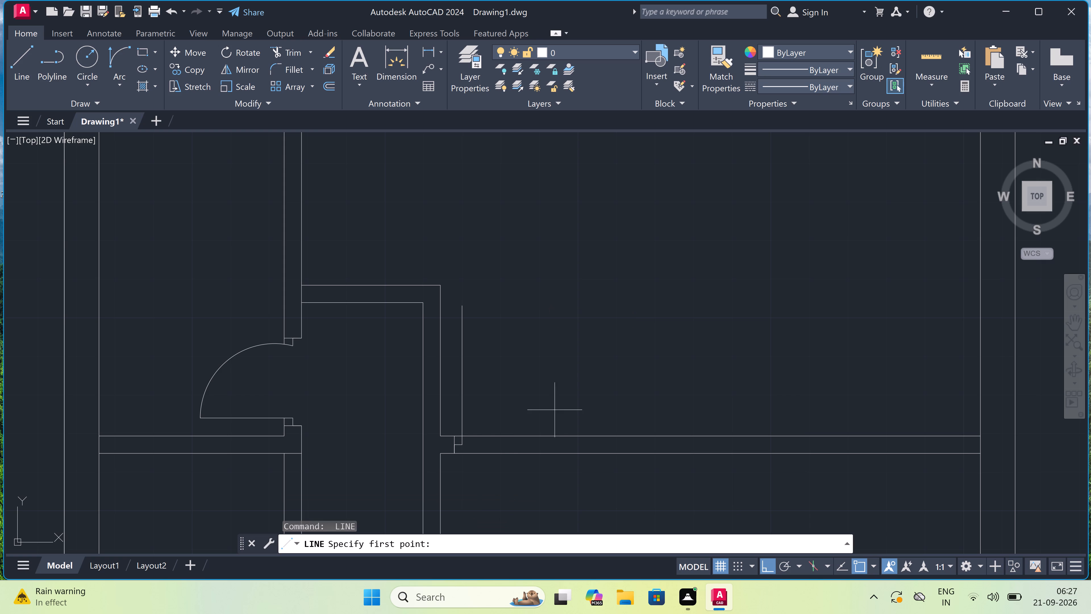
left_click(583, 436)
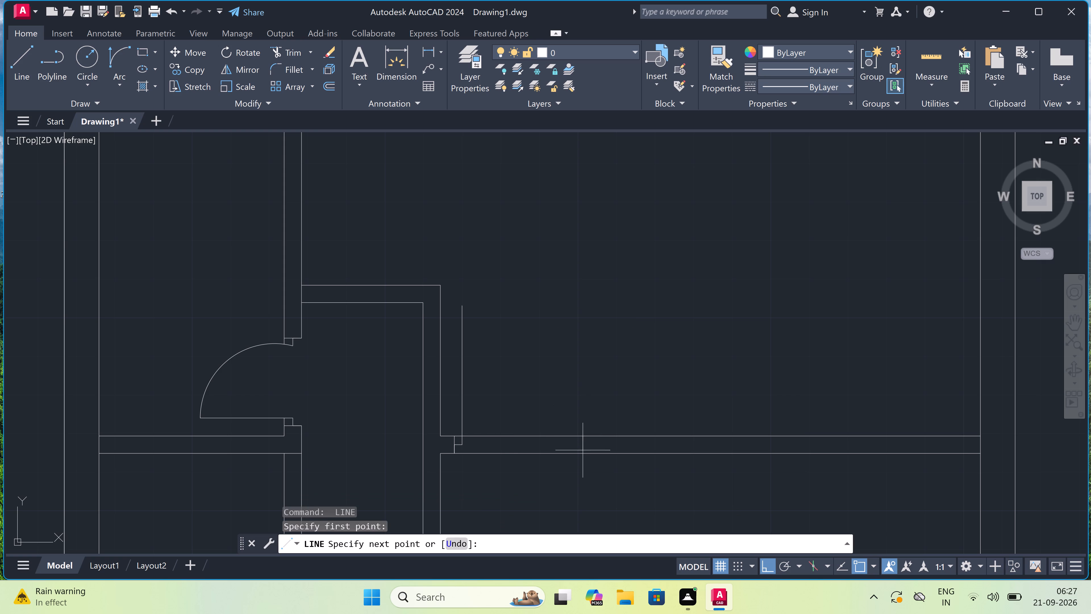
left_click(581, 454)
left_click(582, 446)
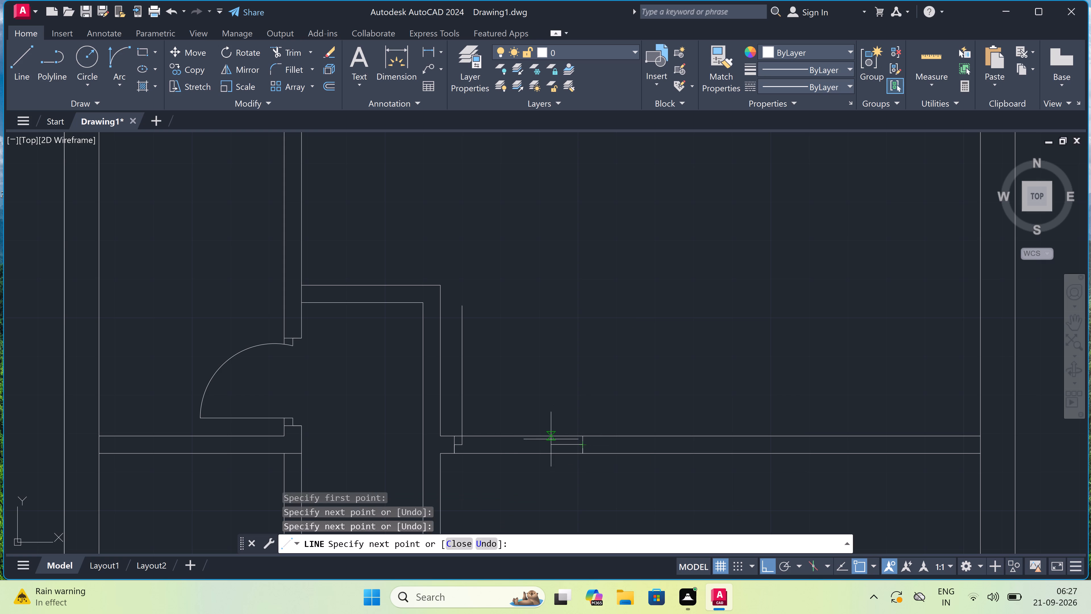
type("2\"")
key("space")
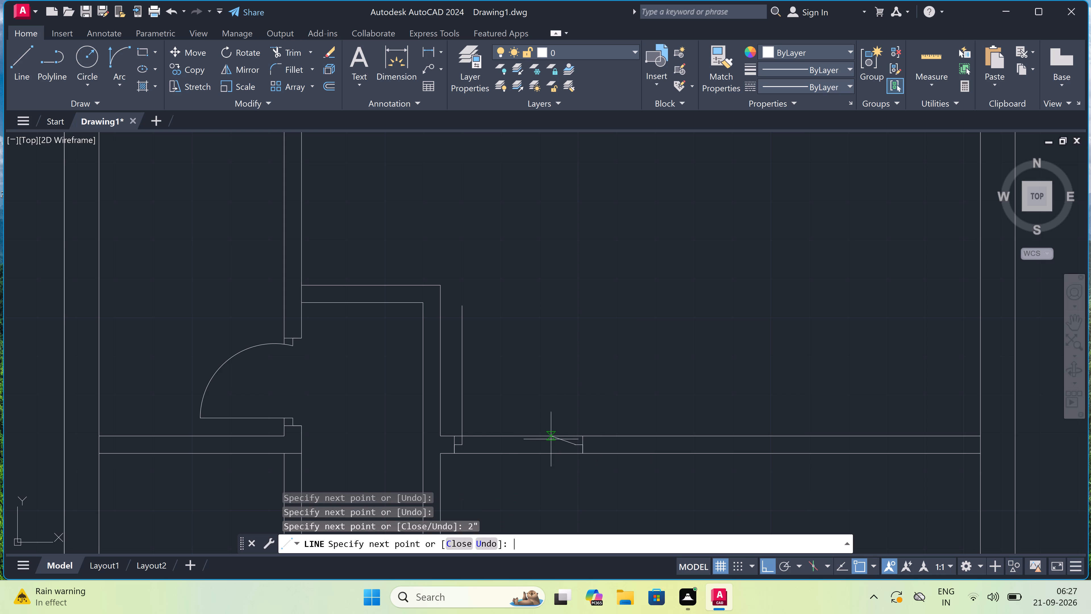
key("Escape")
Draw a 4.5" wide wall stub about 10" upward from the corridor wall's outer corner, returning down to the wall's upper line.
scroll(517, 405, "down", 2)
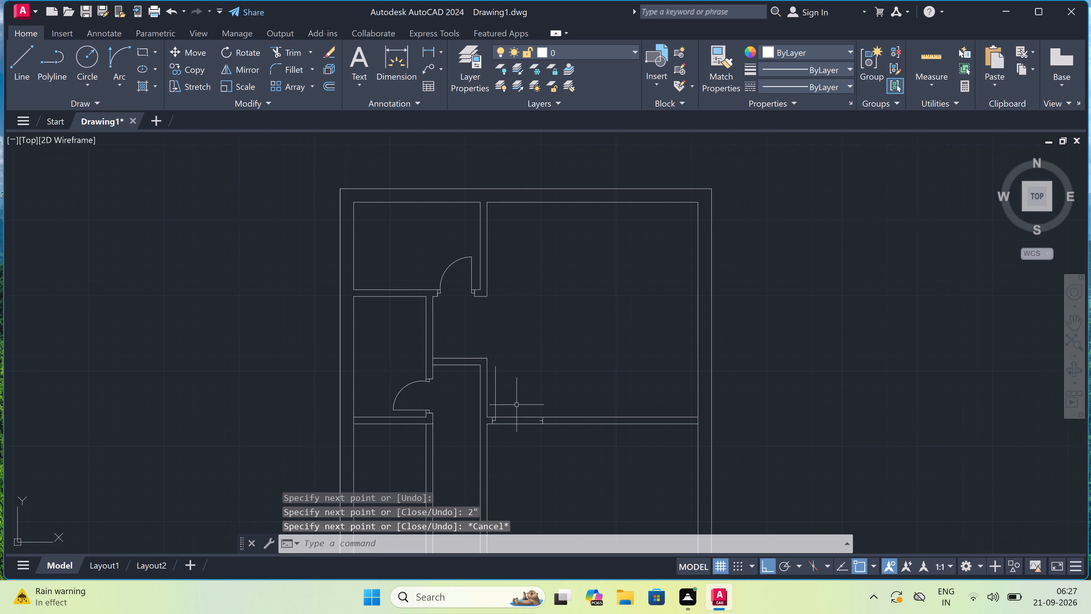
scroll(475, 364, "up", 3)
key("space")
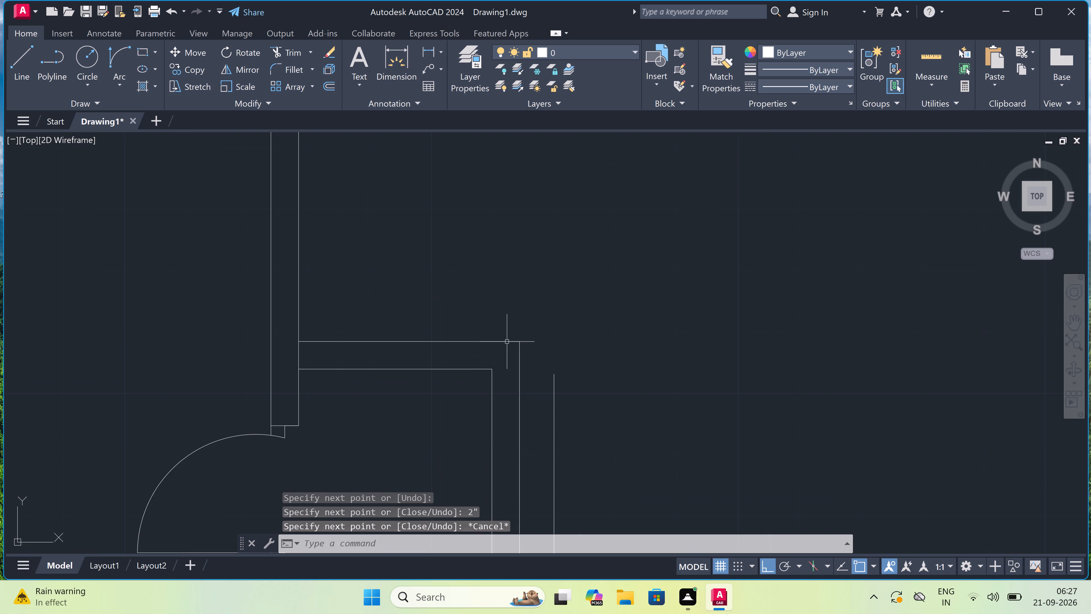
left_click(522, 344)
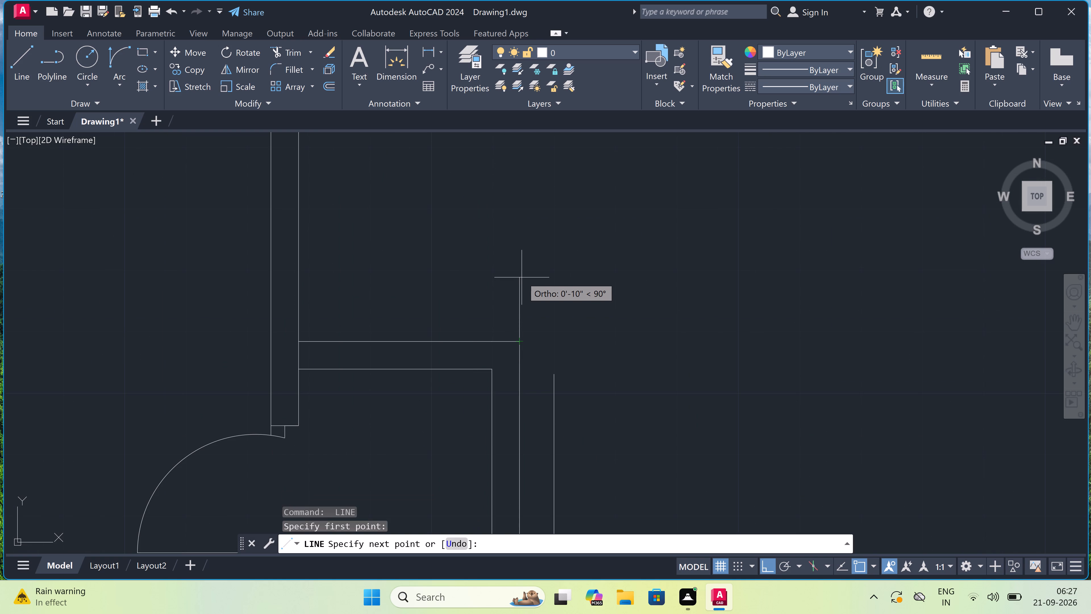
left_click(521, 273)
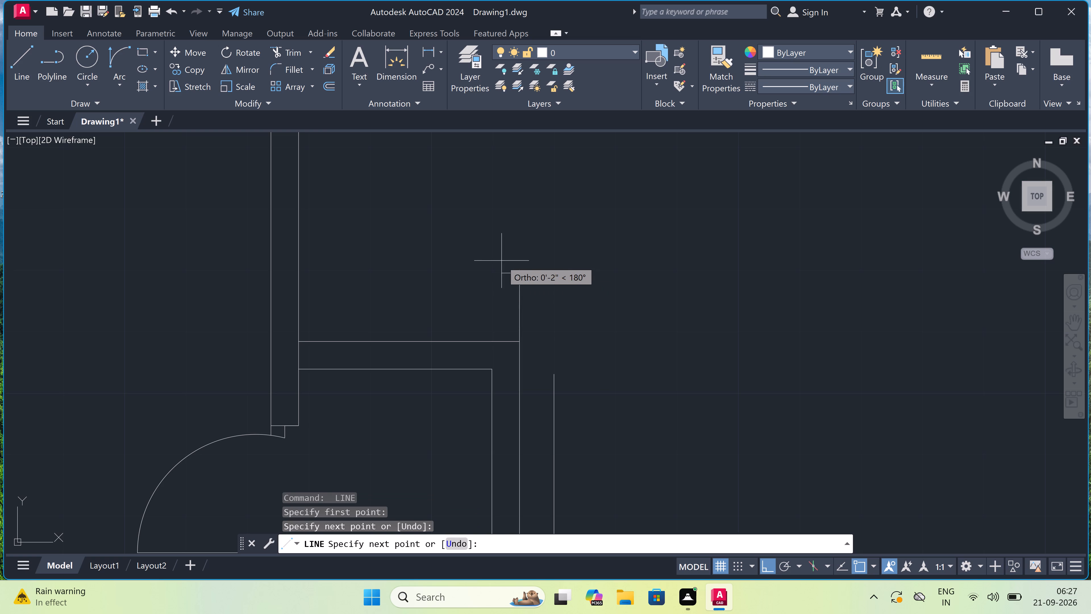
type("4.5\"")
key("space")
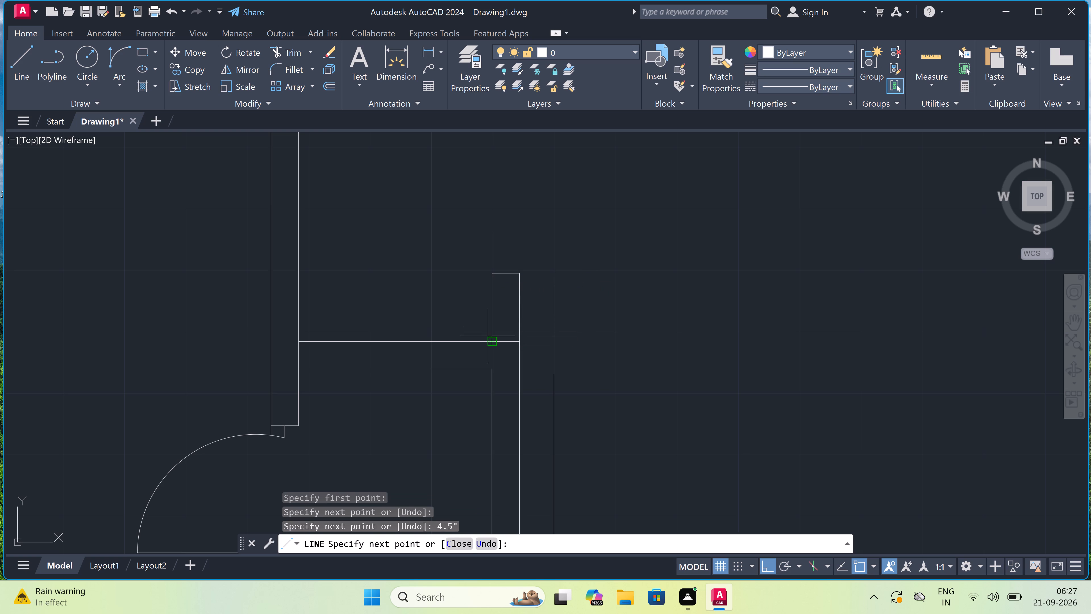
left_click(491, 344)
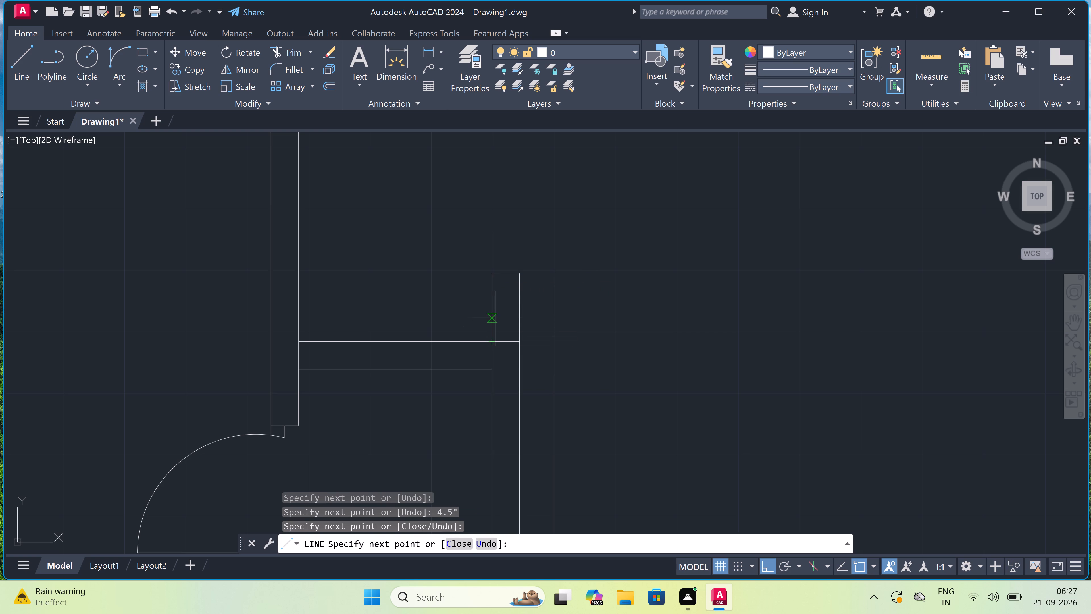
key("Escape")
Trim away the corridor wall's upper line segment that crosses the base of the new wall stub.
key("t")
key("r")
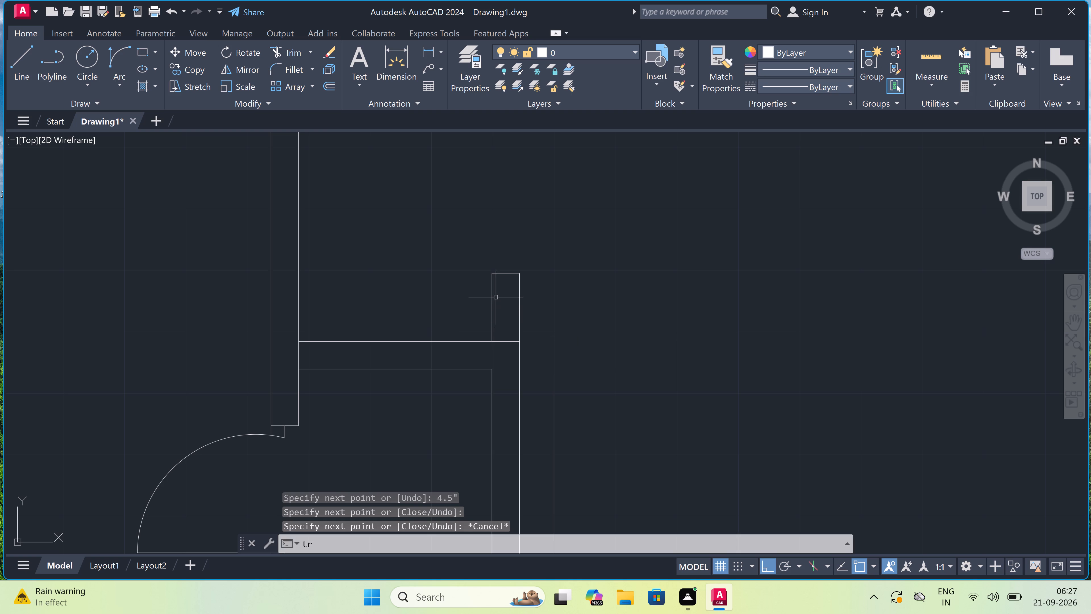
key("space")
left_click(501, 295)
left_click(497, 356)
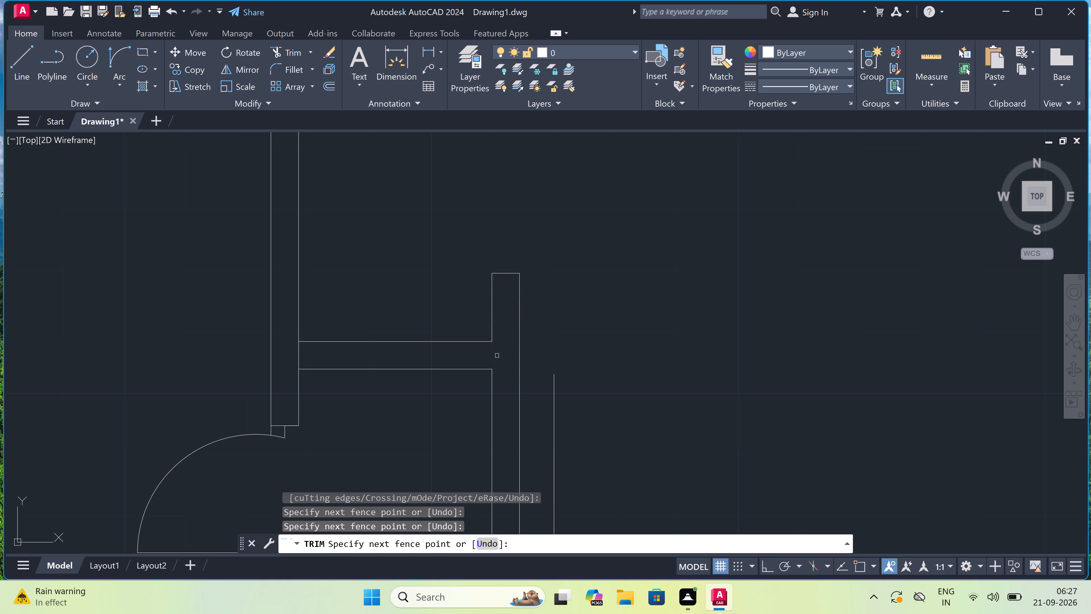
Trim the left partition's right-face segment between the corridor wall's two lines to open the junction.
scroll(501, 353, "down", 3)
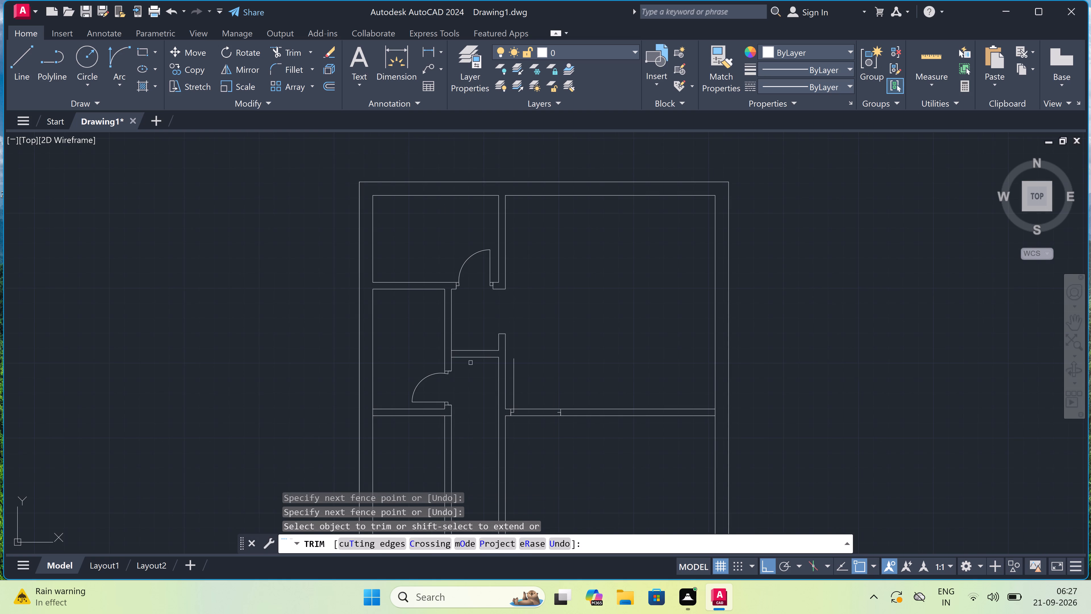
scroll(459, 359, "up", 2)
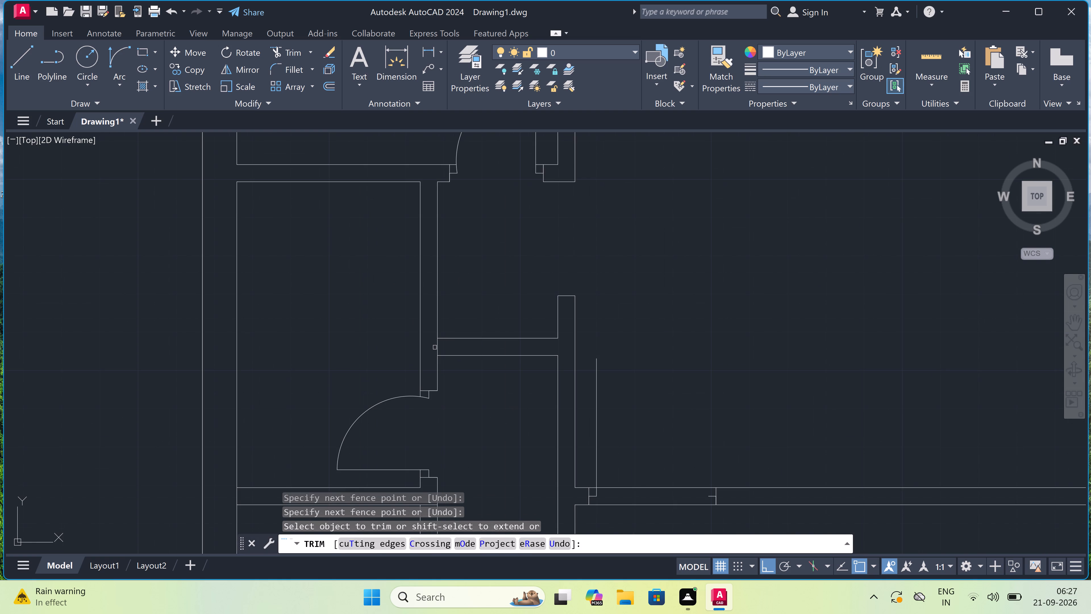
scroll(435, 347, "up", 3)
left_click(435, 347)
left_click(481, 347)
scroll(486, 350, "down", 5)
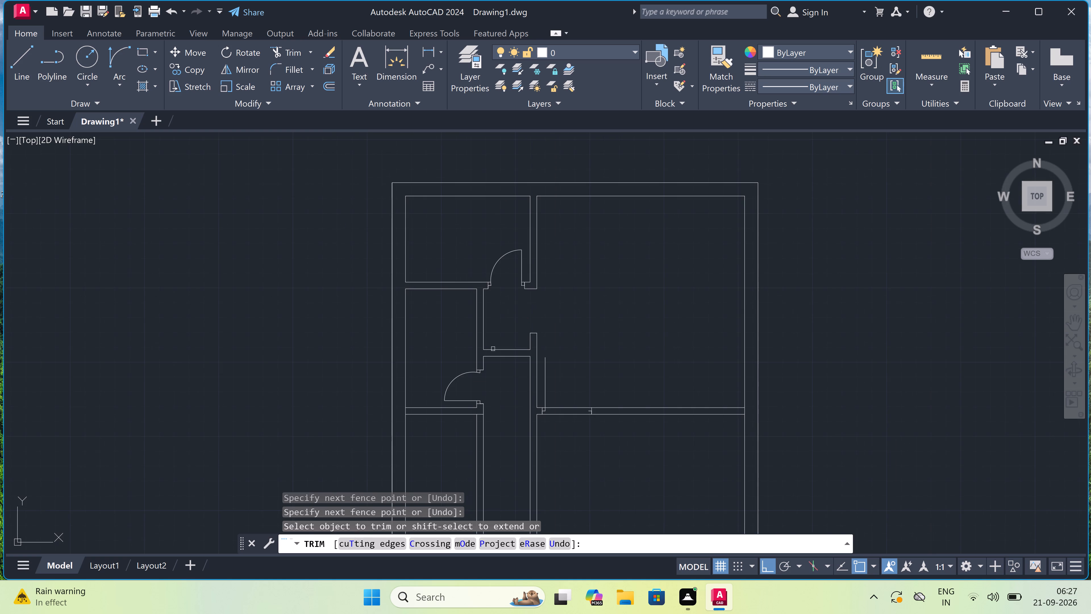
scroll(530, 318, "up", 3)
scroll(463, 388, "down", 3)
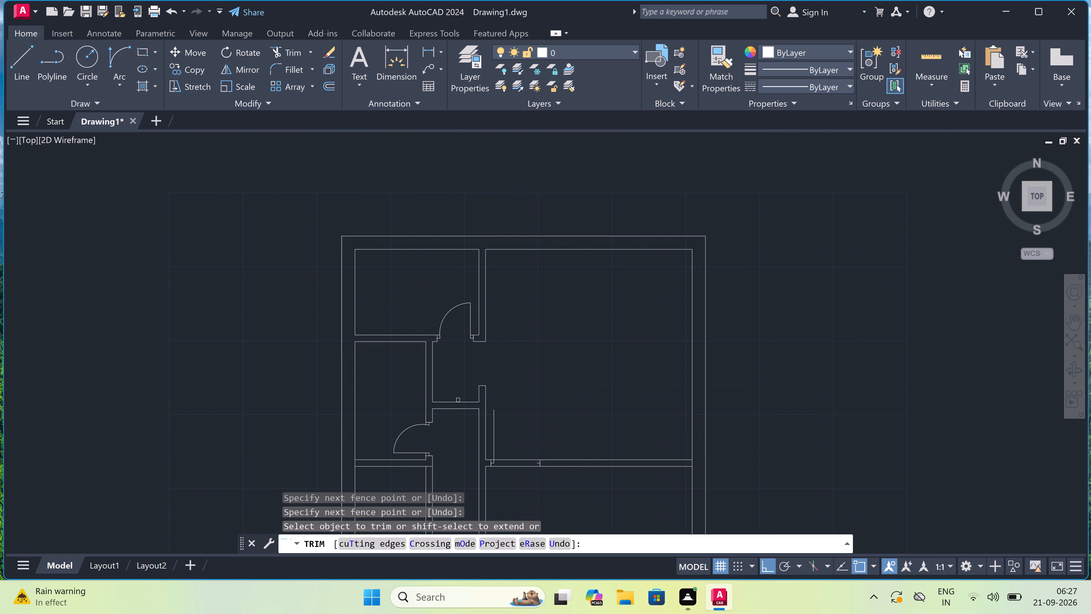
scroll(458, 401, "up", 3)
key("Escape")
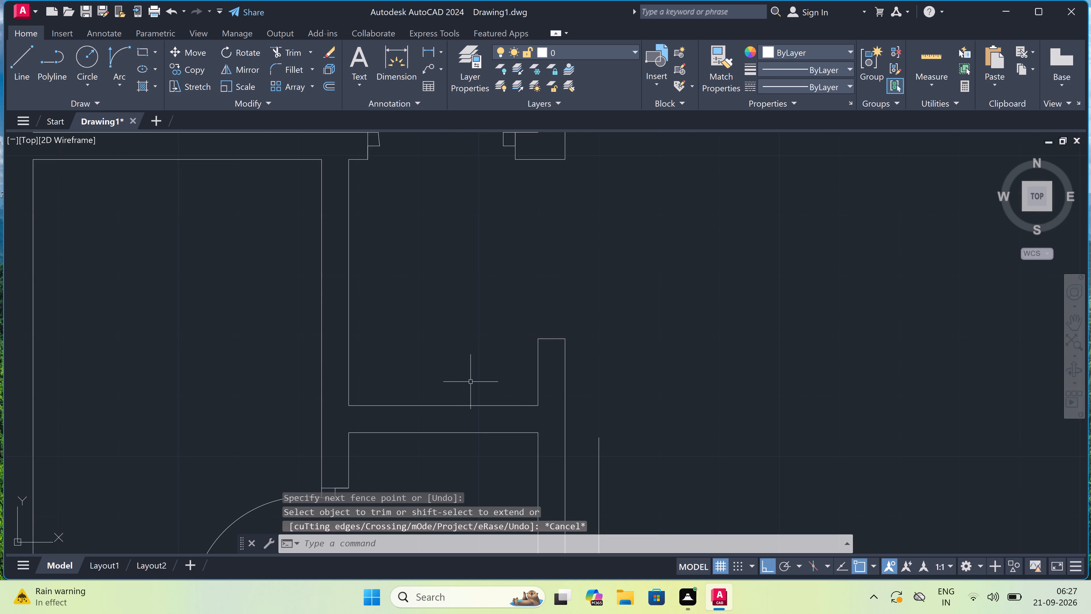
Draw a horizontal line from the wall stub's upper-left corner to the left partition's right face.
type("l")
key("space")
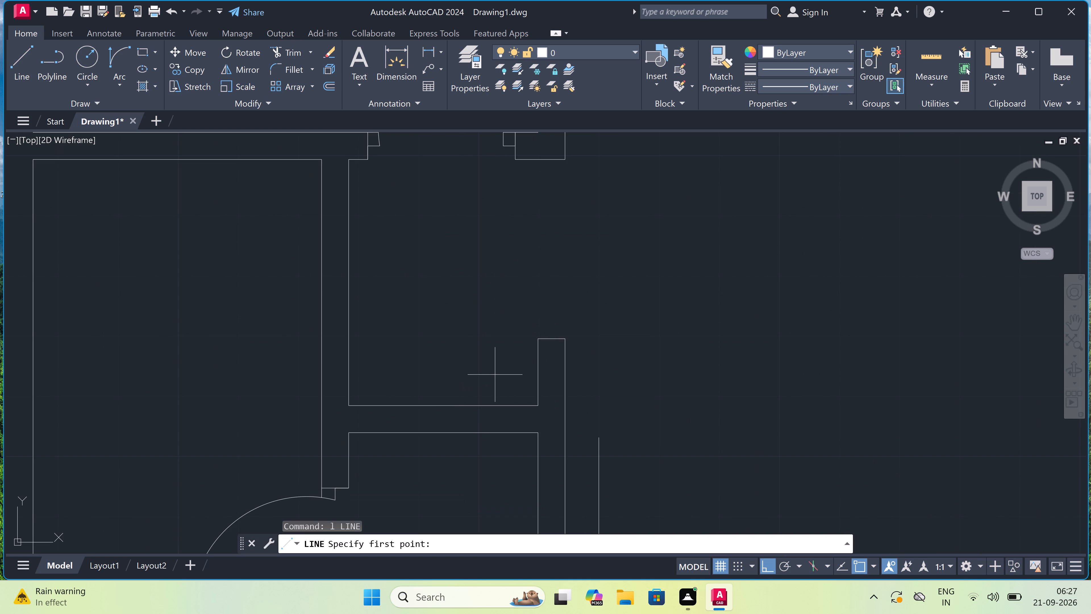
double_click(539, 341)
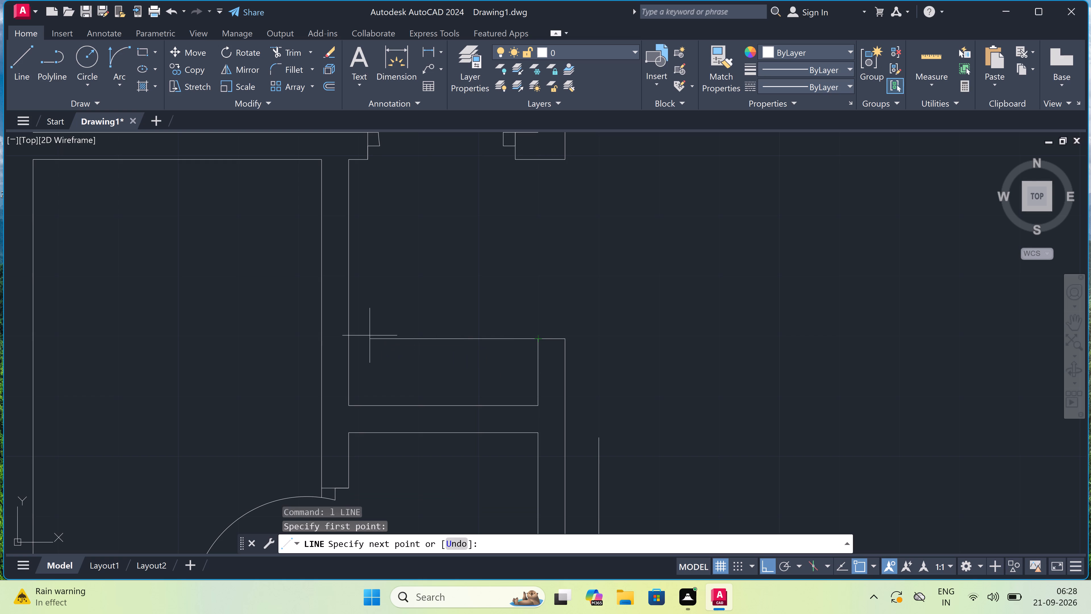
left_click(347, 338)
key("Escape")
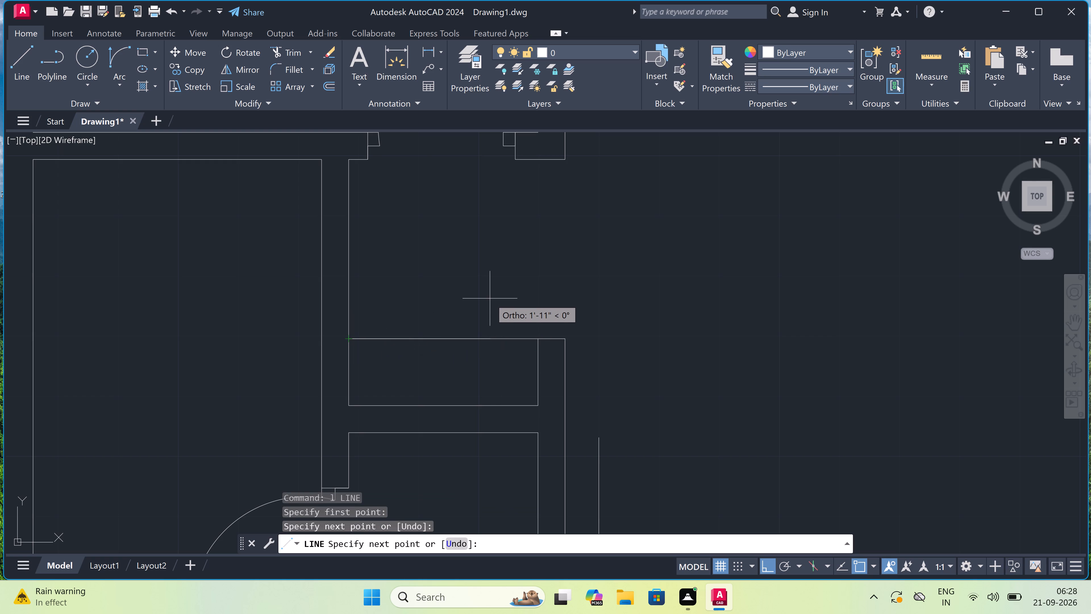
Draw the door swing arc from the upper end of the 3' leaf to the end of the opposite jamb's 2" line.
scroll(493, 297, "down", 4)
scroll(520, 340, "up", 3)
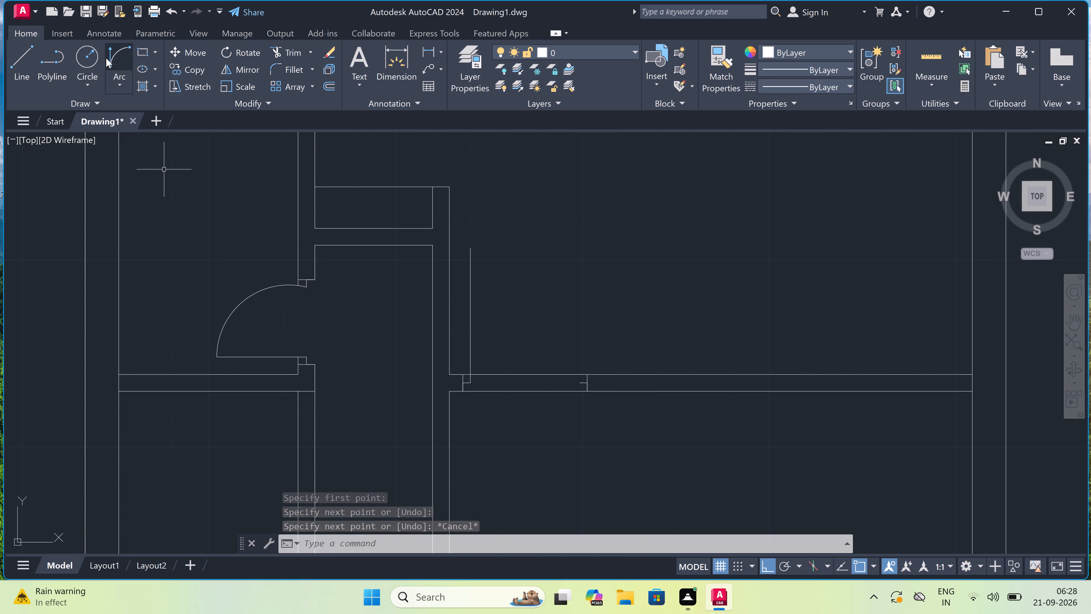
left_click(114, 51)
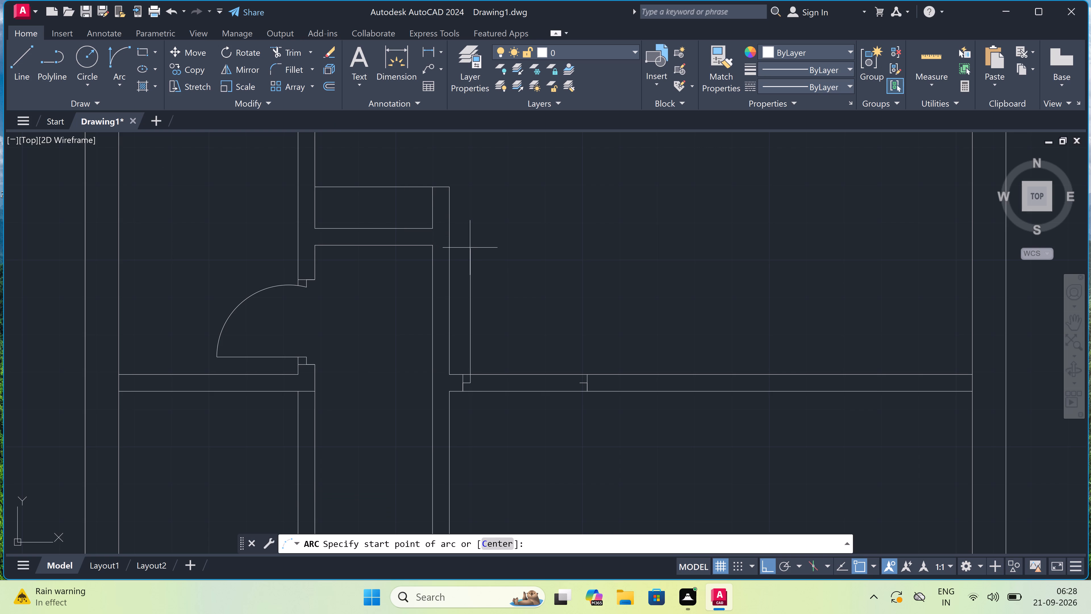
left_click(467, 244)
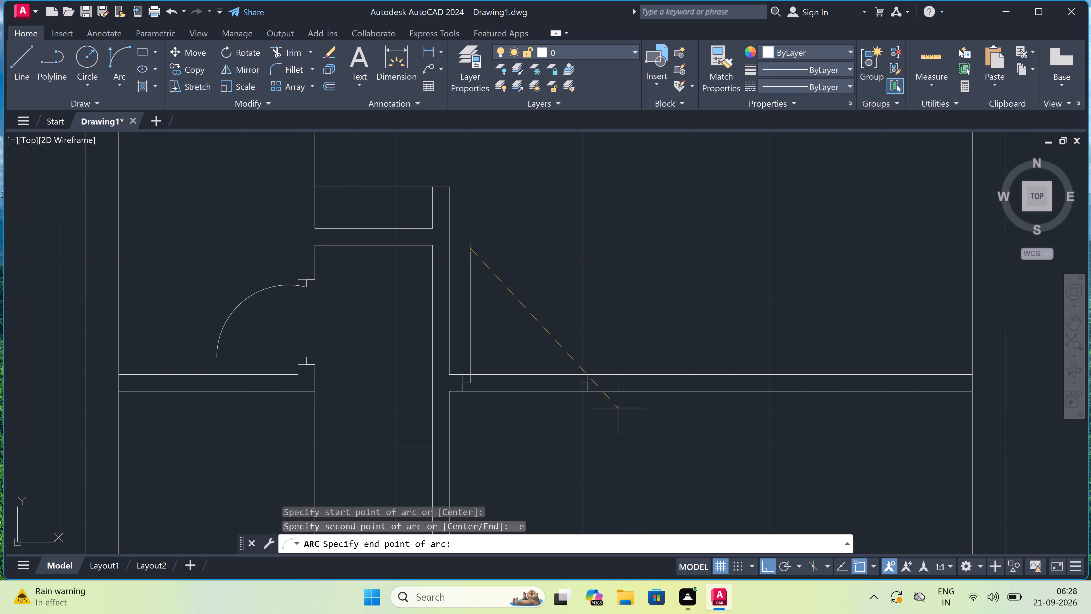
left_click(577, 384)
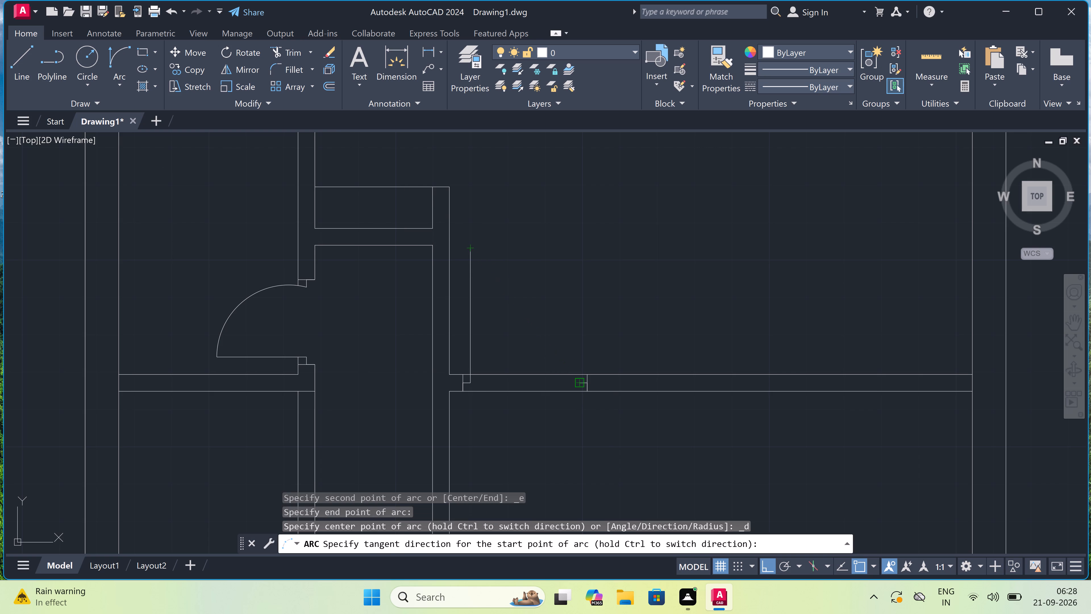
left_click(647, 300)
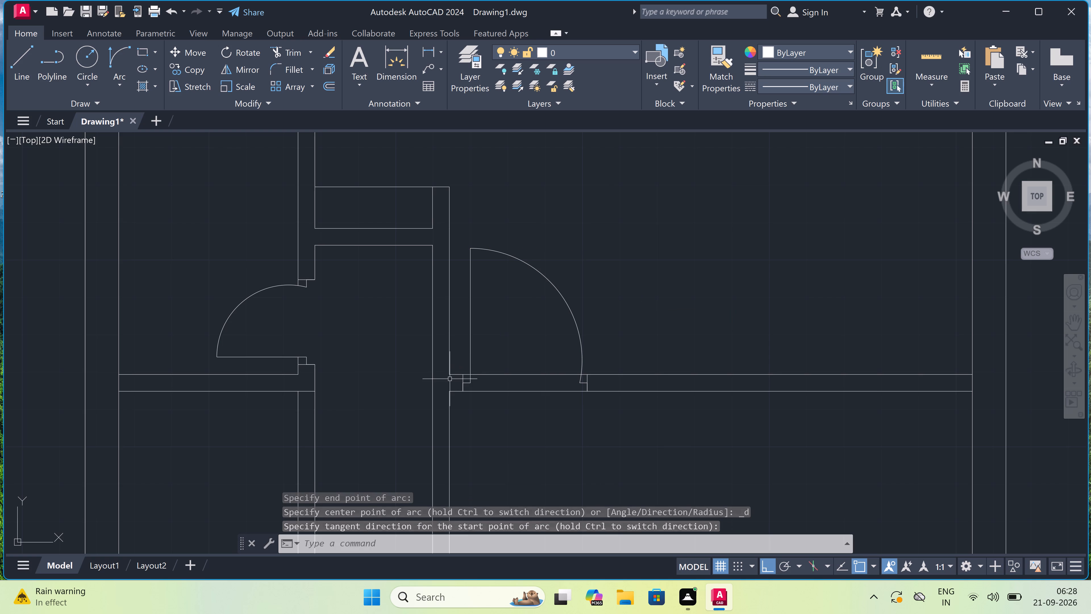
Draw a line continuing the right-hand horizontal partition's lower face across the central partition to its left face.
key("l")
key("space")
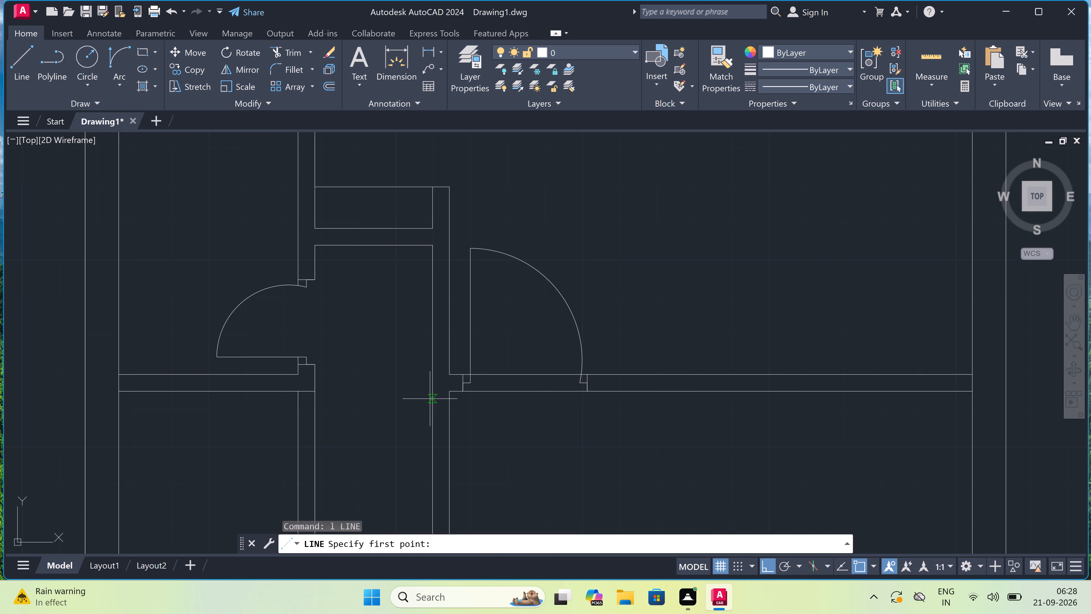
scroll(432, 396, "up", 2)
left_click(472, 388)
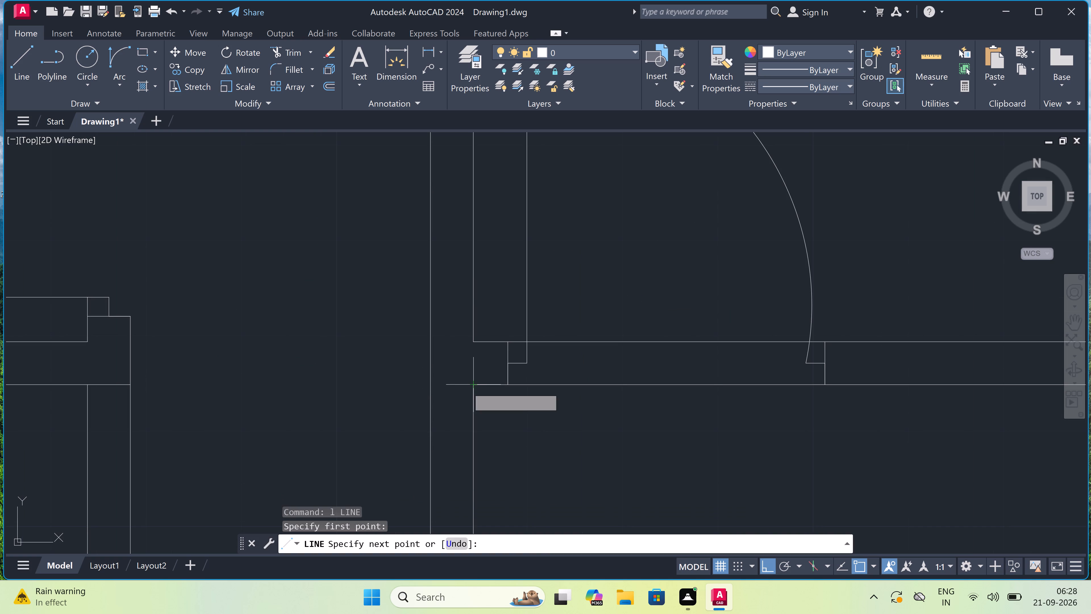
left_click(433, 382)
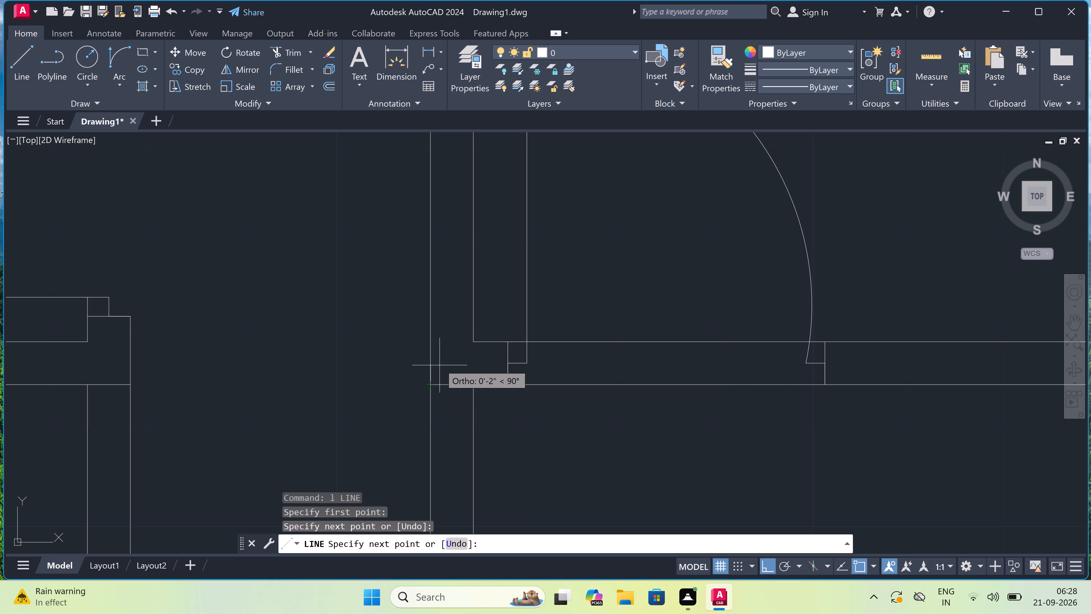
key("Escape")
Trim away both central partition lines below the right-hand horizontal partition.
scroll(444, 341, "down", 4)
scroll(427, 384, "up", 2)
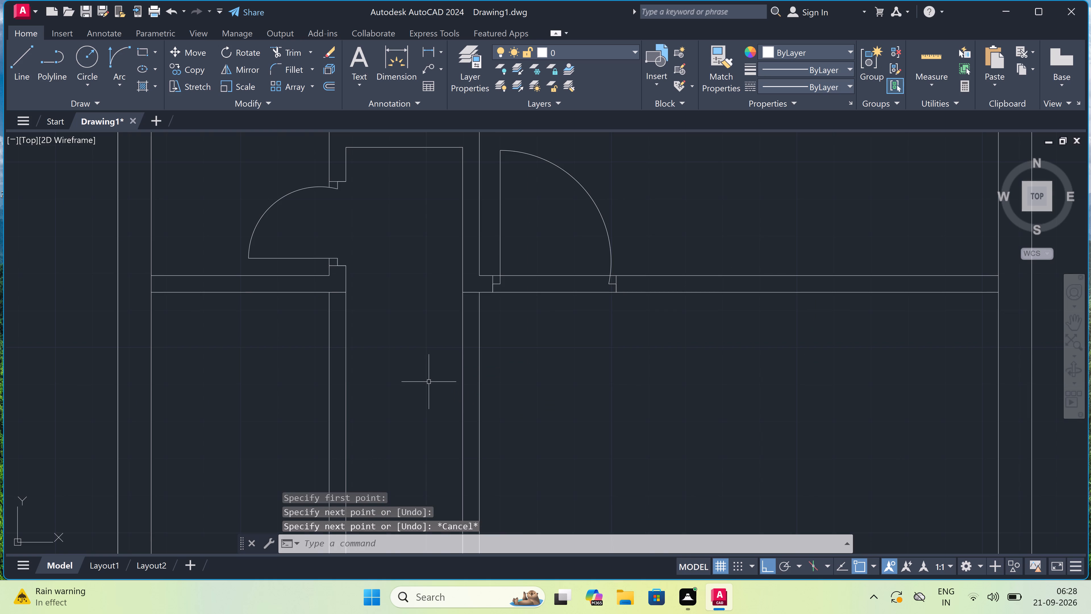
key("t")
type("r")
key("space")
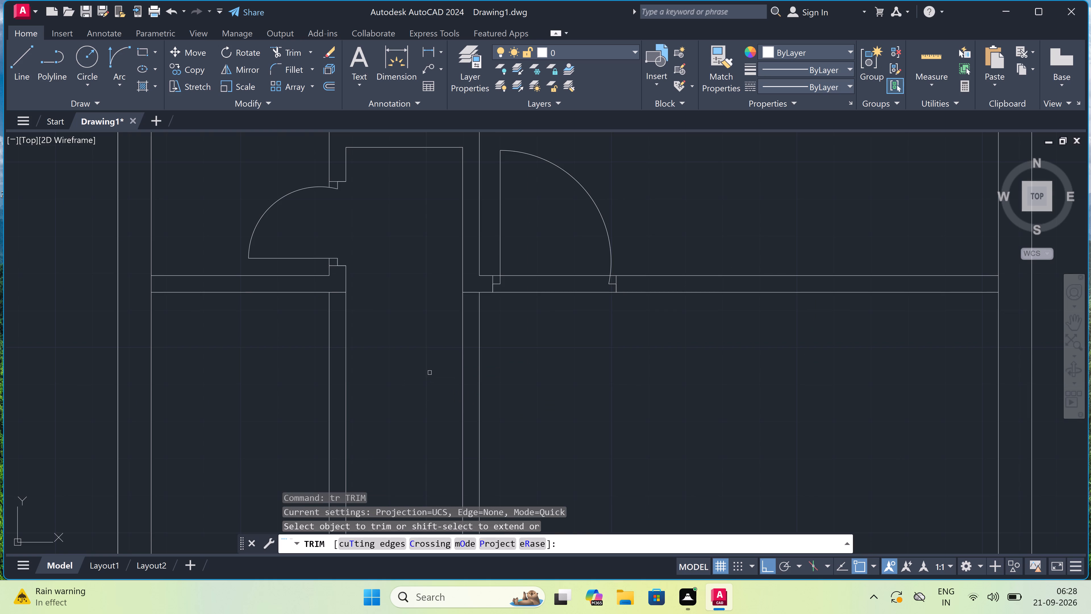
left_click(430, 373)
left_click(509, 379)
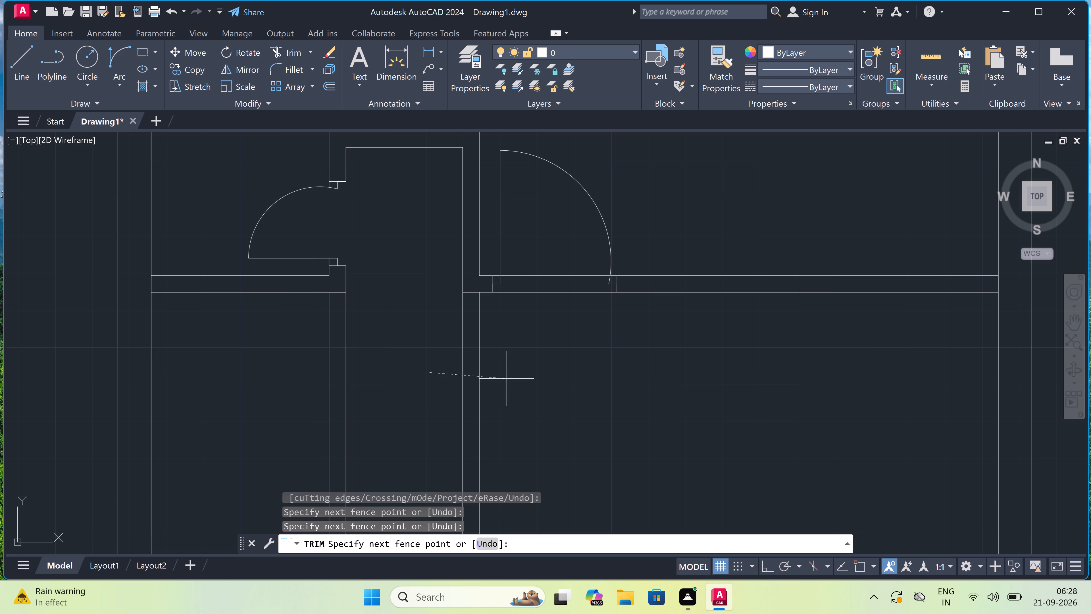
Trim away both left partition lines below the left-hand horizontal partition.
scroll(512, 373, "down", 3)
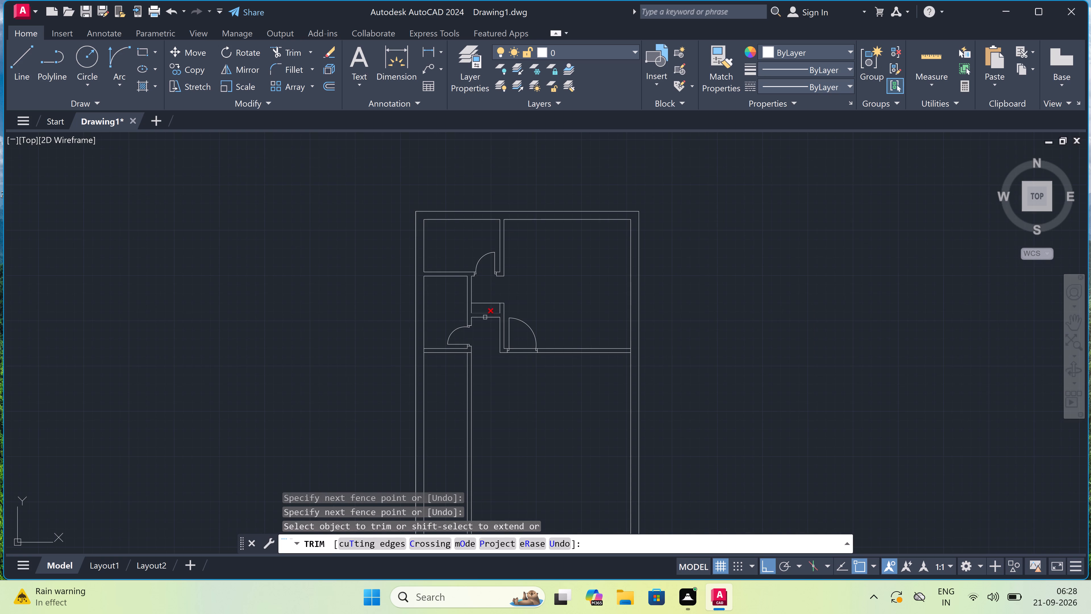
left_click(457, 382)
left_click(530, 386)
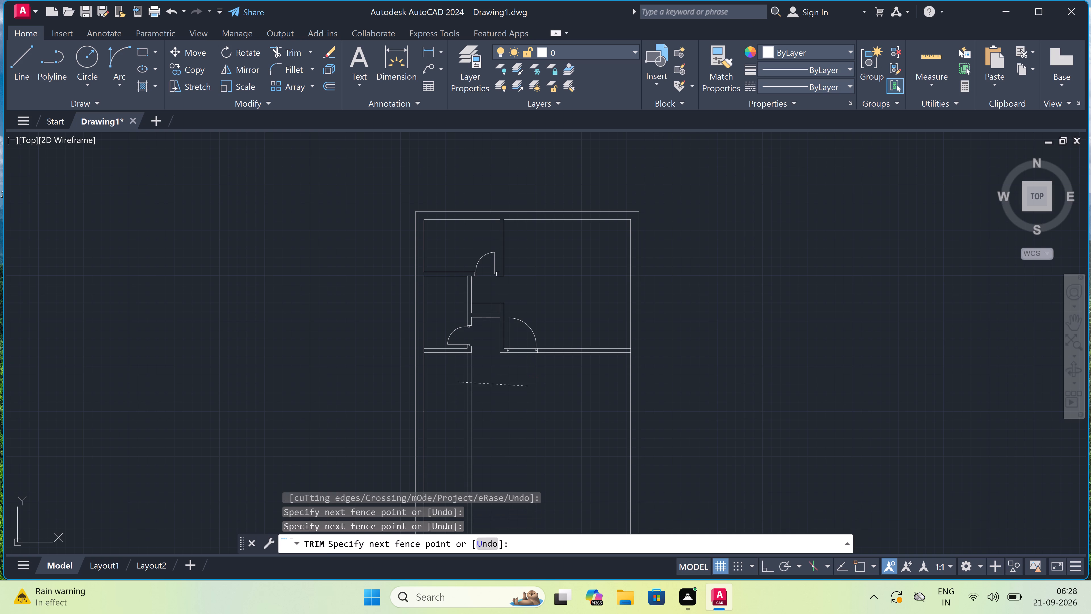
Trim both faces of the right-hand horizontal partition out of the 3' door opening between its jambs.
scroll(526, 380, "down", 4)
scroll(535, 382, "up", 3)
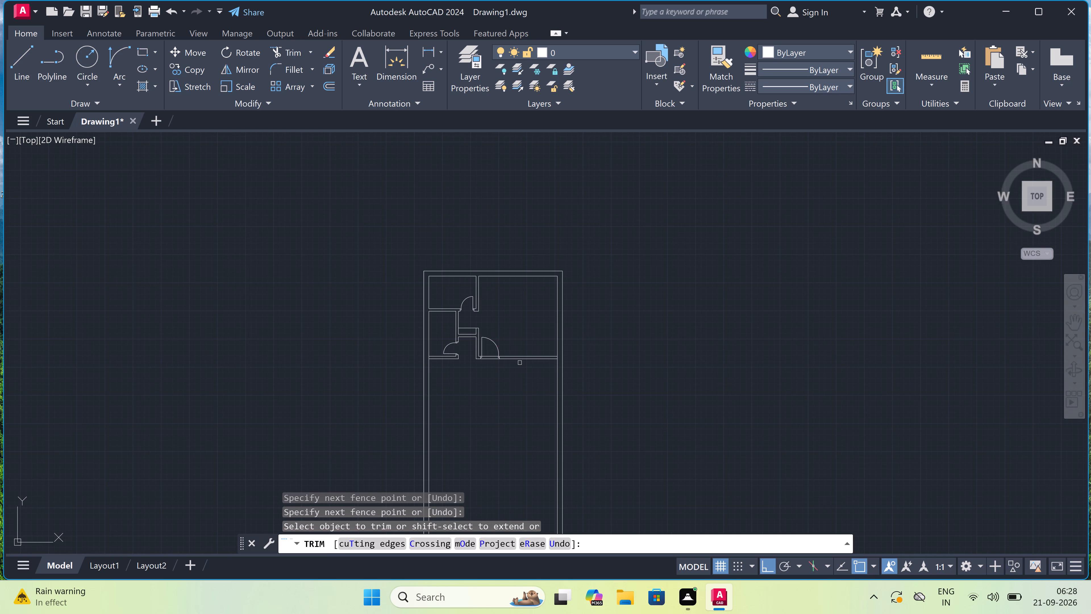
scroll(476, 351, "up", 3)
left_click(511, 360)
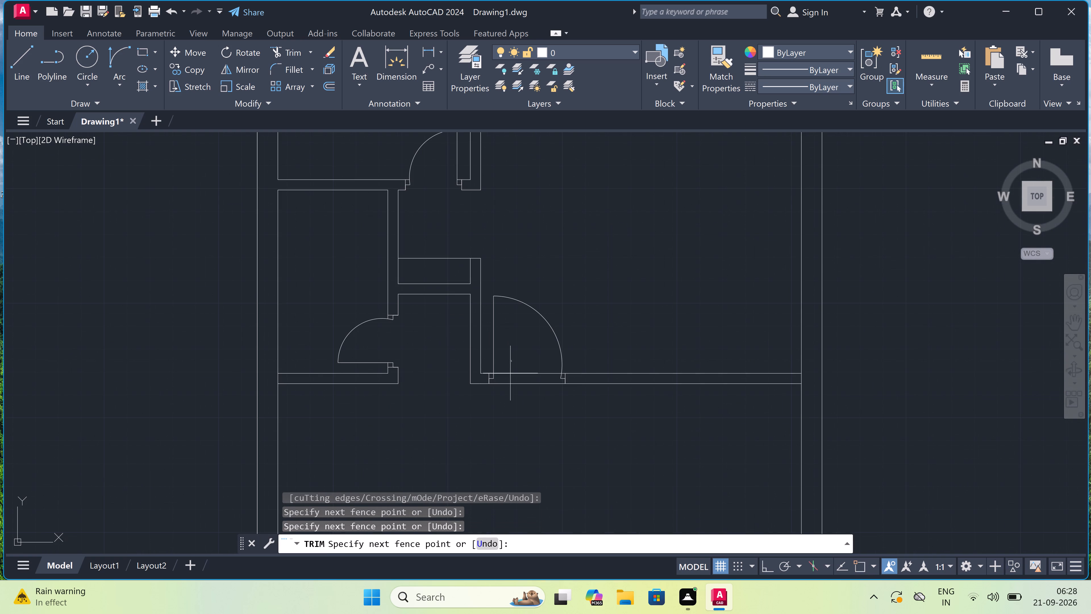
left_click(511, 390)
scroll(513, 384, "down", 2)
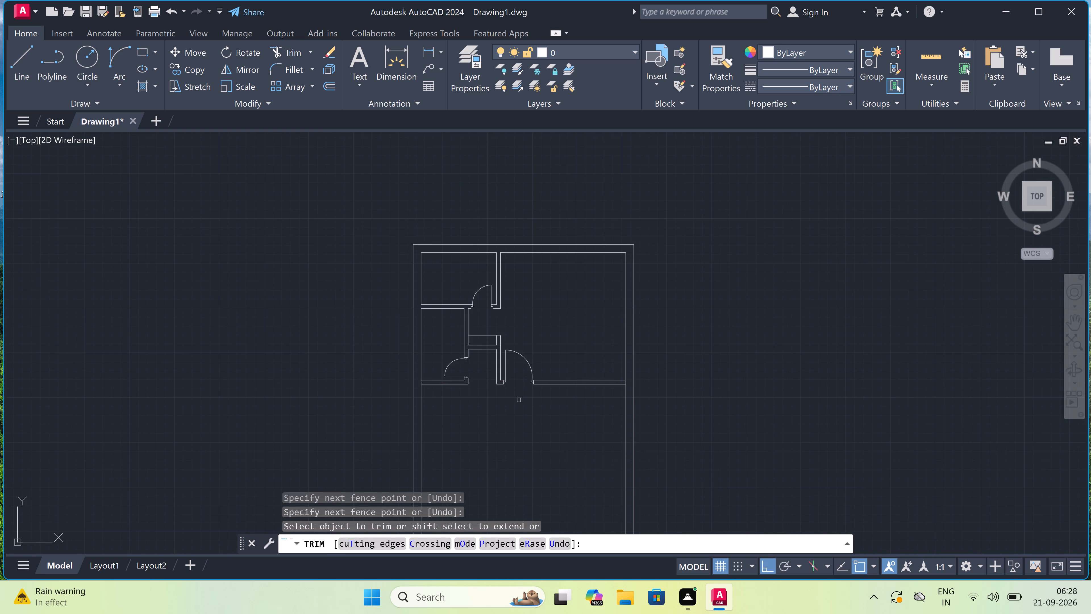
scroll(520, 401, "down", 2)
scroll(524, 412, "up", 3)
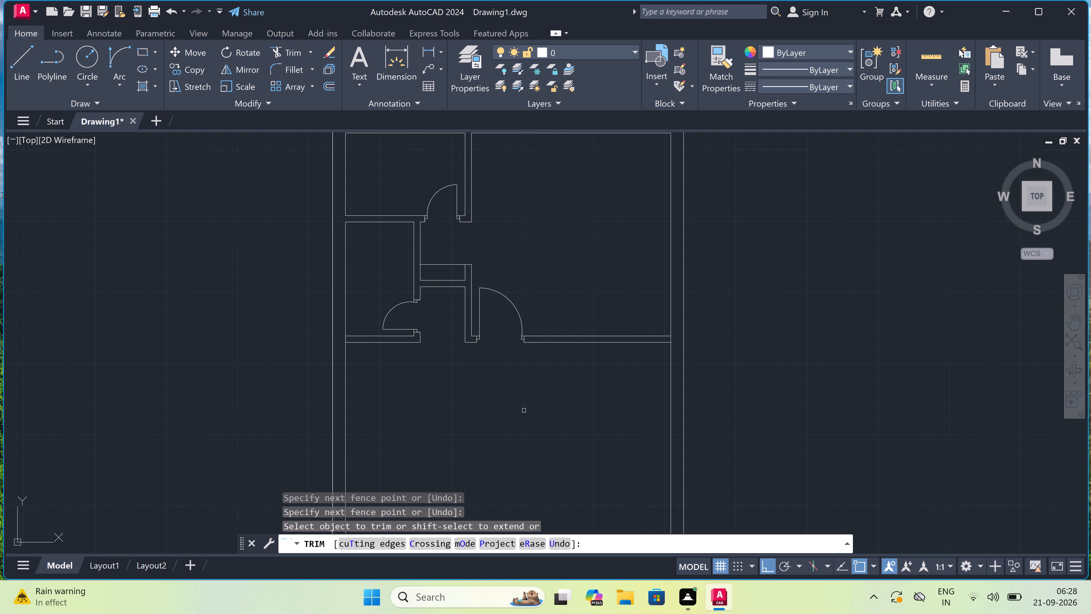
key("Escape")
Offset the right-hand horizontal partition's lower face 16' downward.
type("o")
key("space")
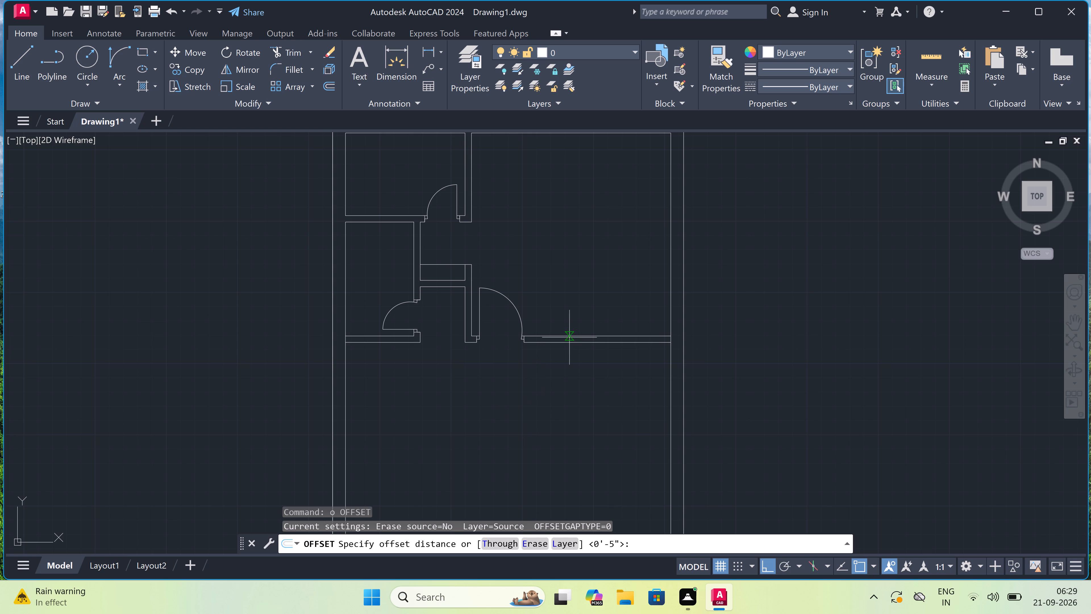
left_click_drag(568, 345, 568, 358)
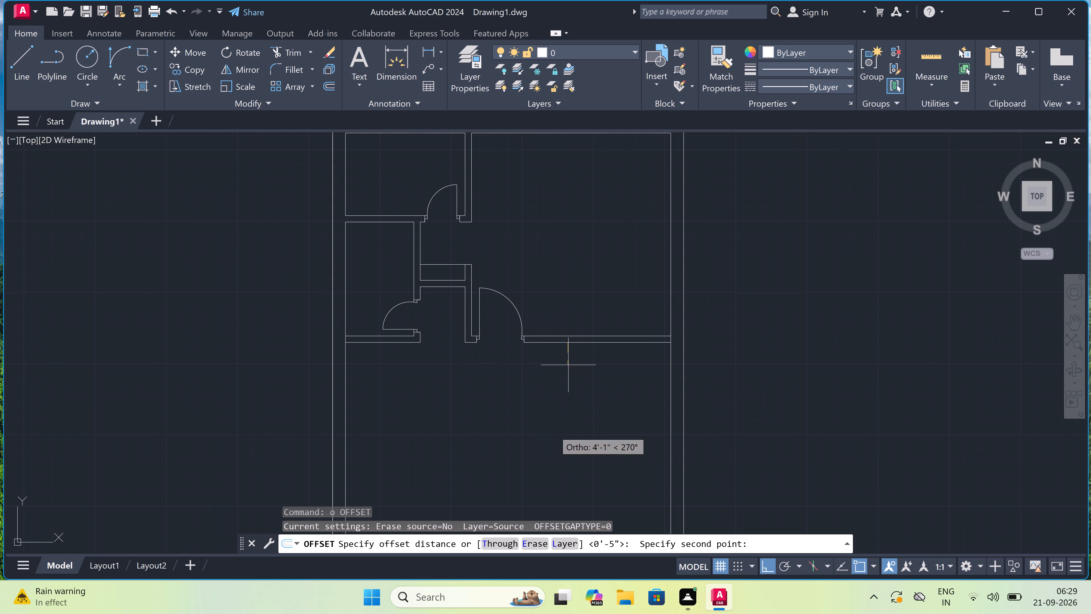
type("16'")
key("space")
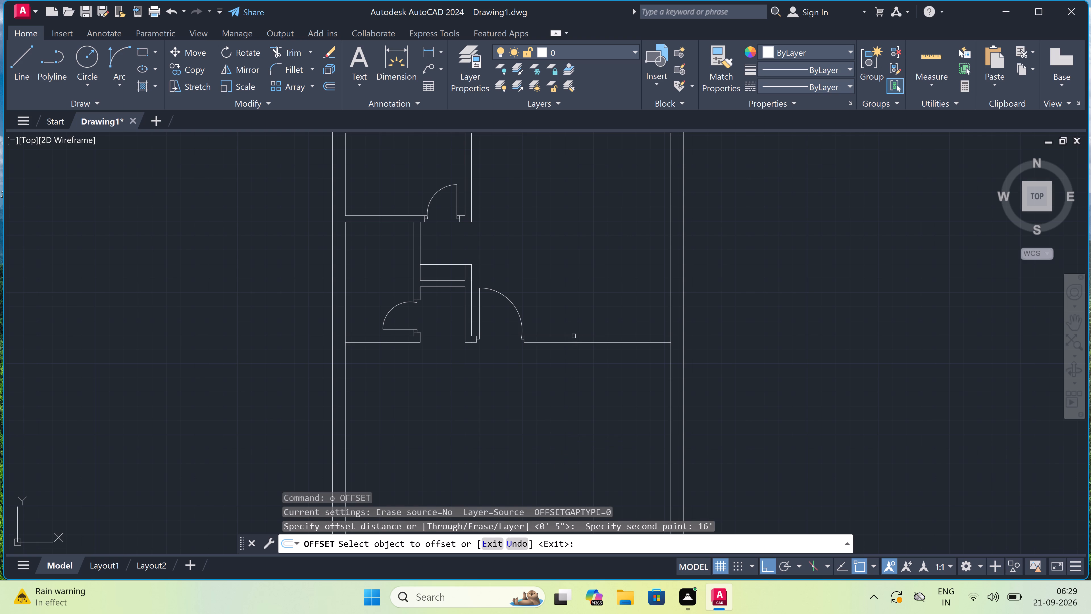
left_click_drag(574, 343, 570, 360)
left_click(558, 387)
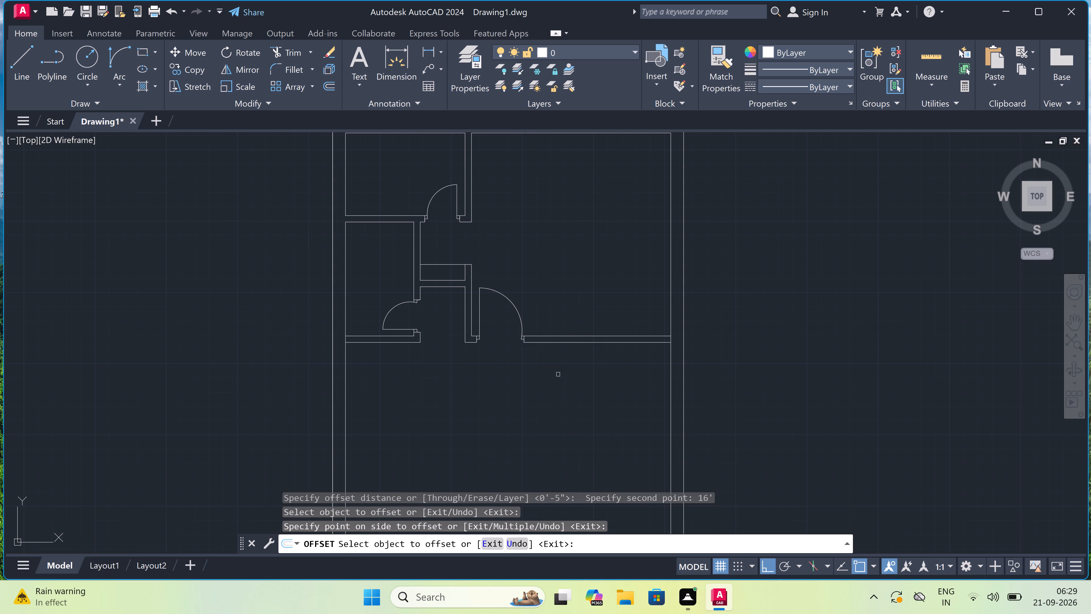
scroll(542, 347, "down", 8)
scroll(538, 358, "up", 4)
scroll(564, 308, "up", 3)
key("Escape")
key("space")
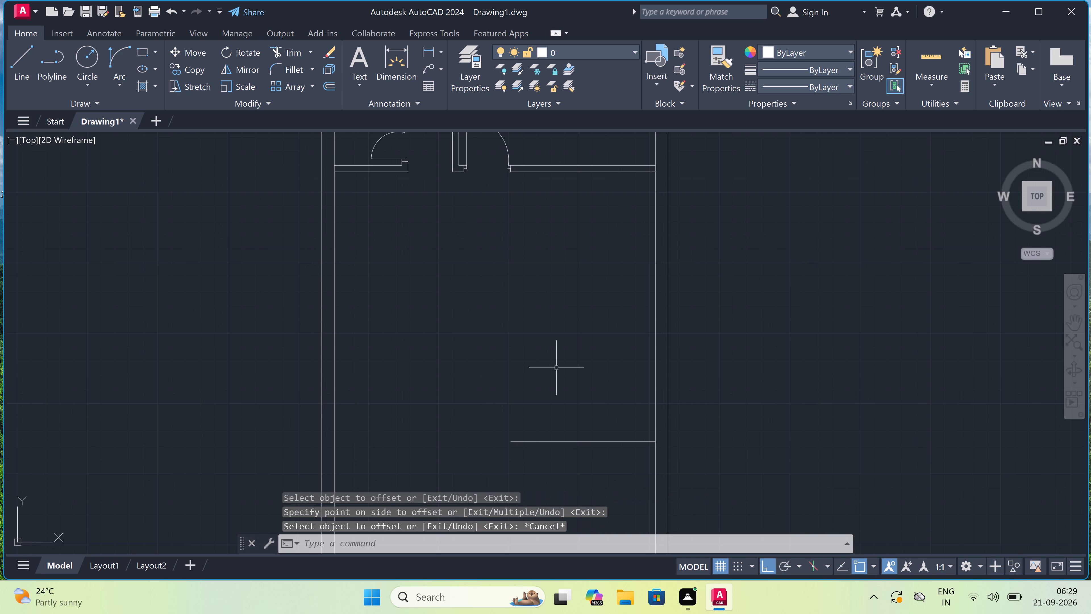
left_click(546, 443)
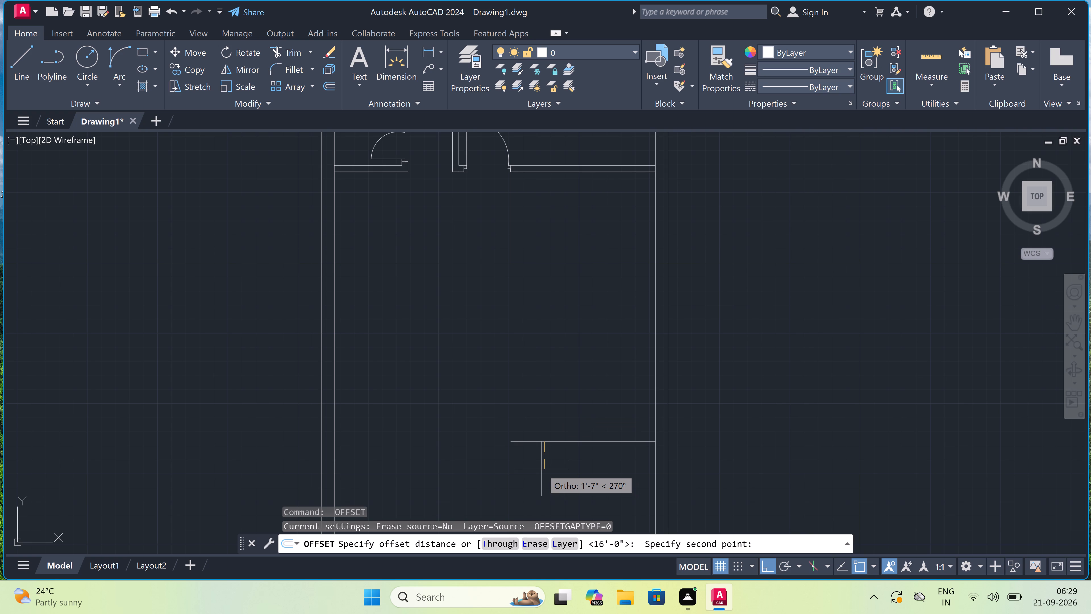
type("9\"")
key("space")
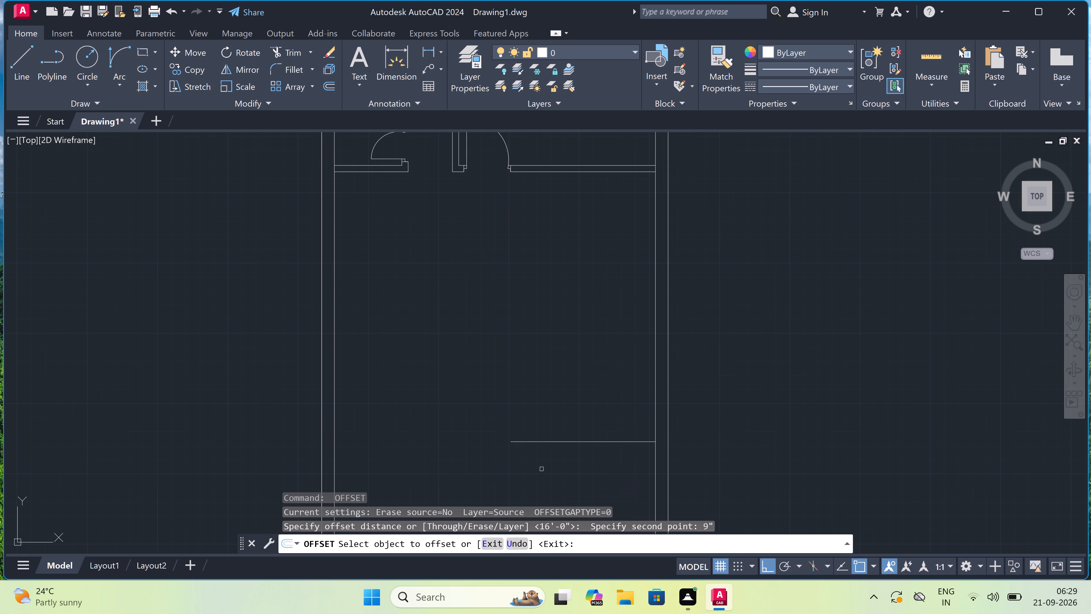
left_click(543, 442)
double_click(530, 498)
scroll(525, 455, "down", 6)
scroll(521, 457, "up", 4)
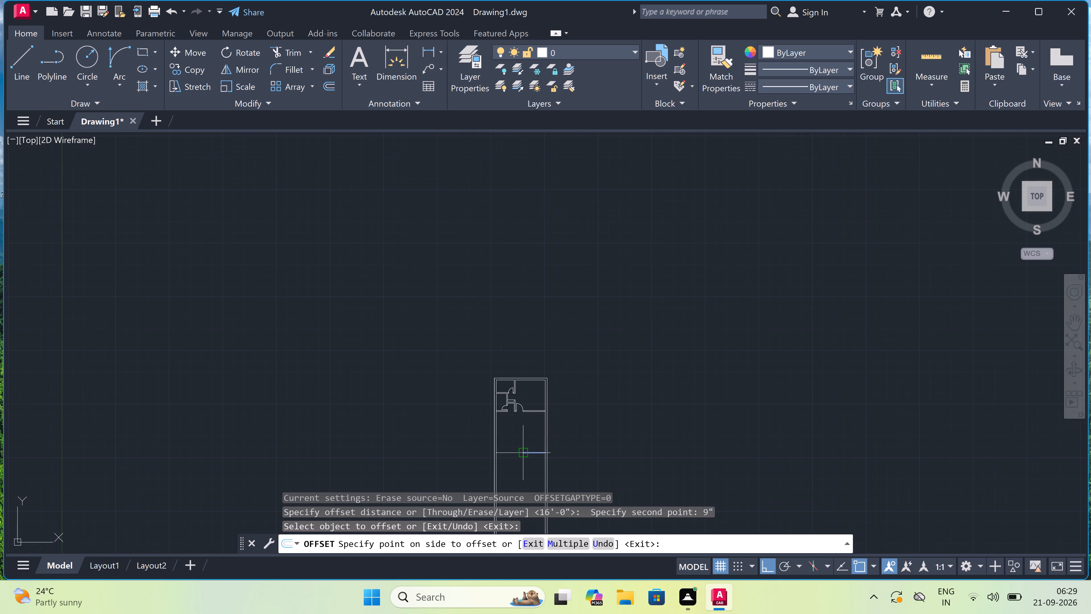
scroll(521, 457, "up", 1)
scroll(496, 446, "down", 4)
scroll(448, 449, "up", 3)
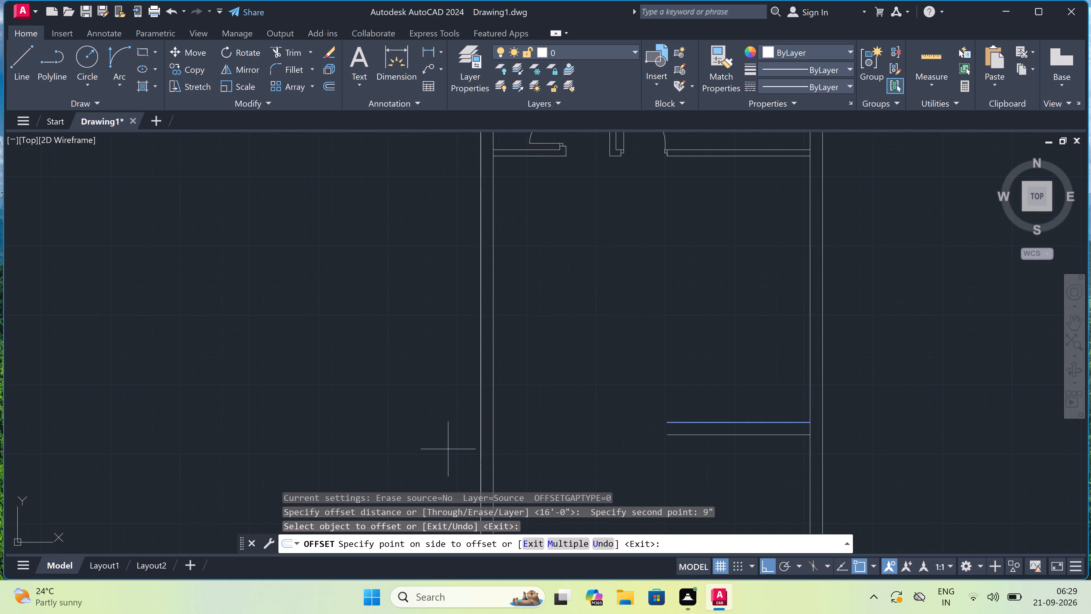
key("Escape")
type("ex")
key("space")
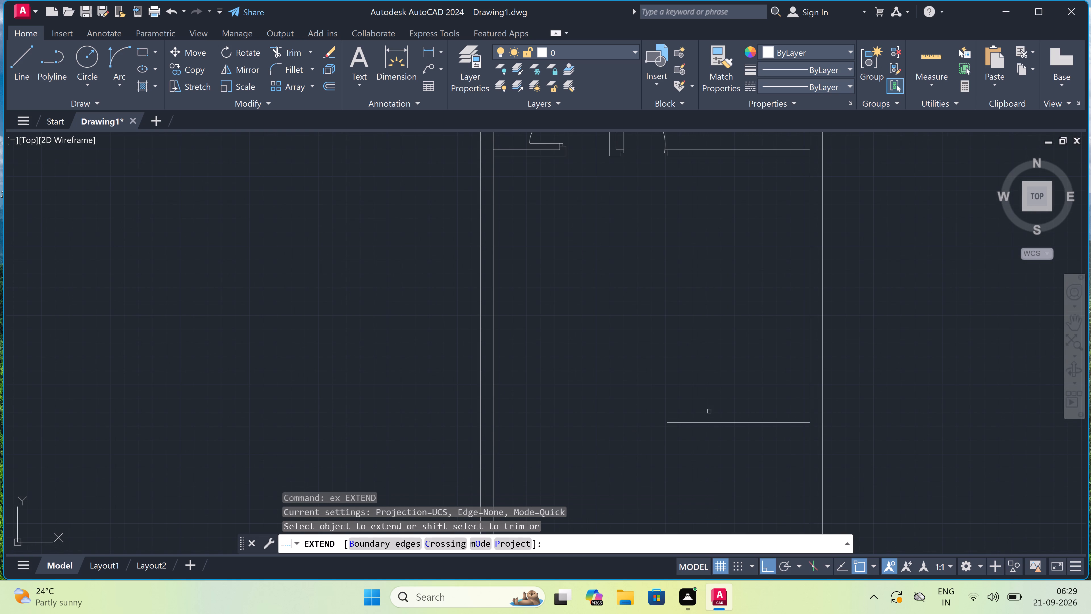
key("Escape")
Offset the horizontal line 16' below the partition by 9" downward to form a wall.
scroll(696, 411, "down", 3)
scroll(705, 410, "up", 3)
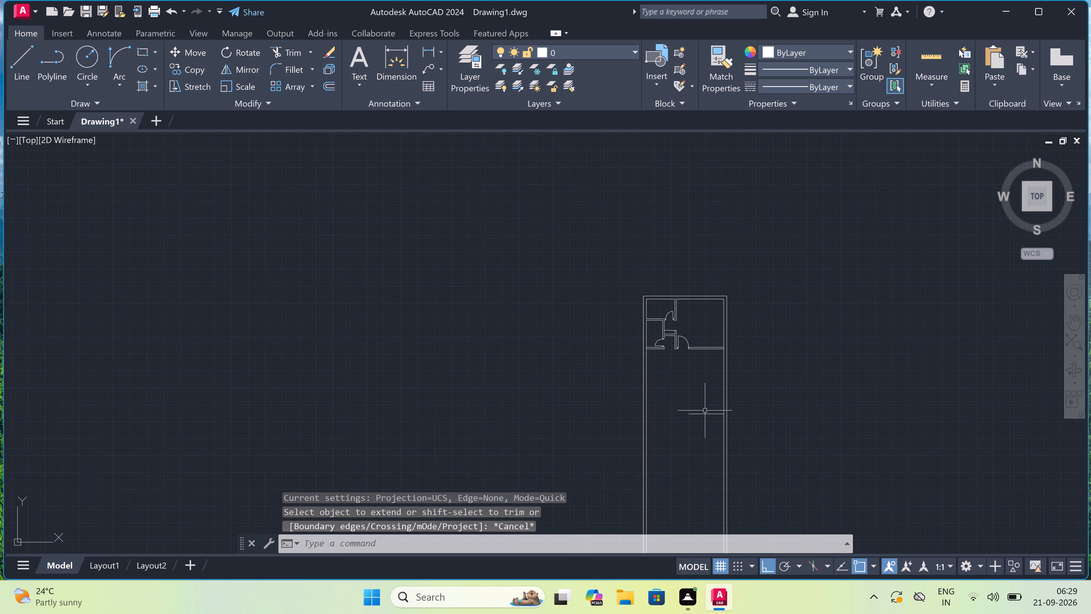
key("o")
key("space")
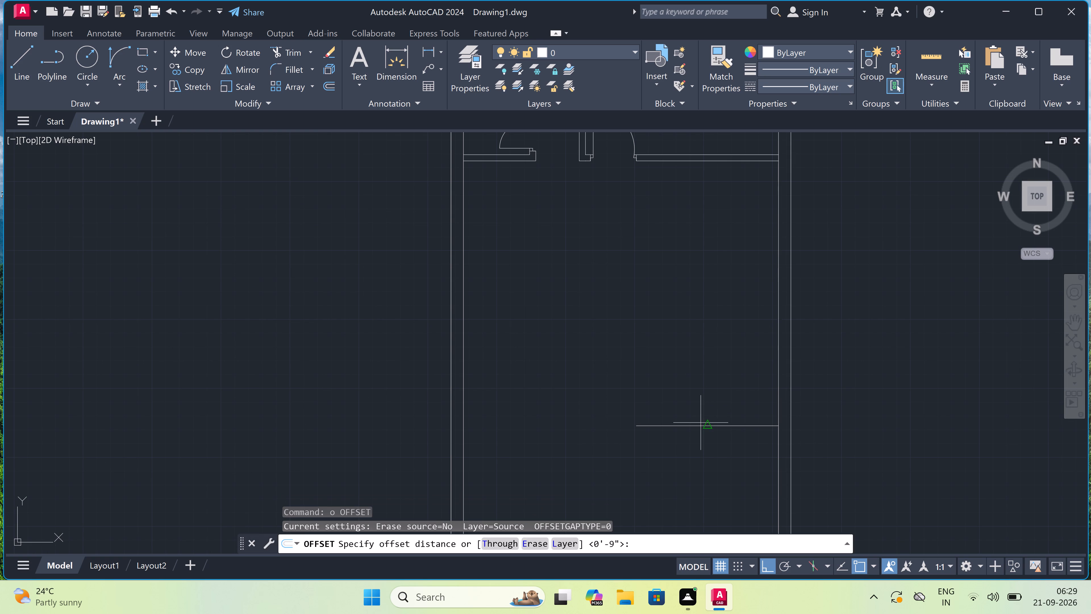
left_click_drag(707, 425, 709, 428)
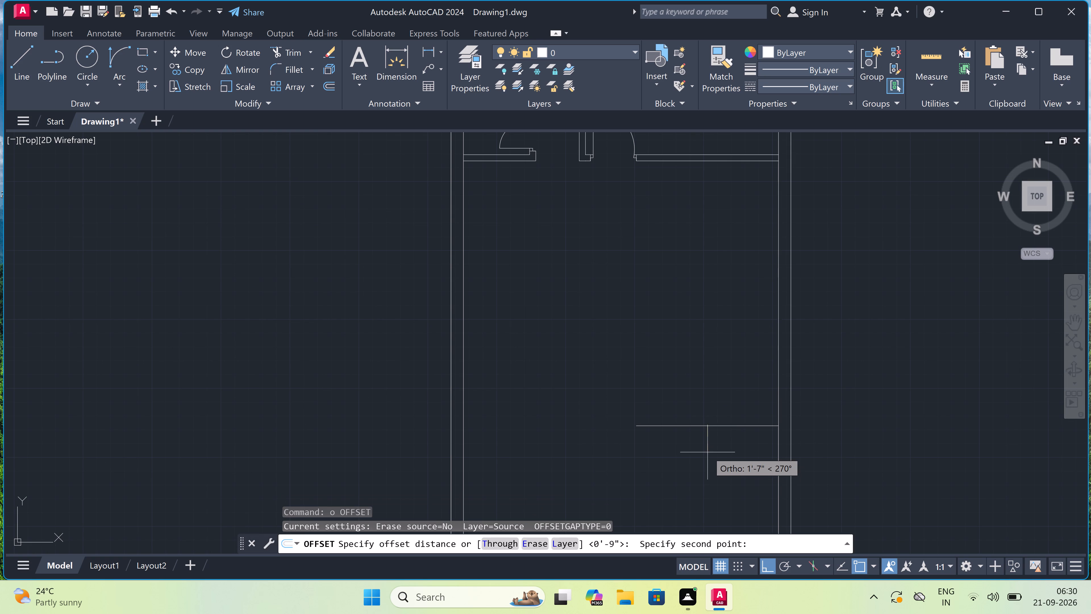
type("9\"")
key("space")
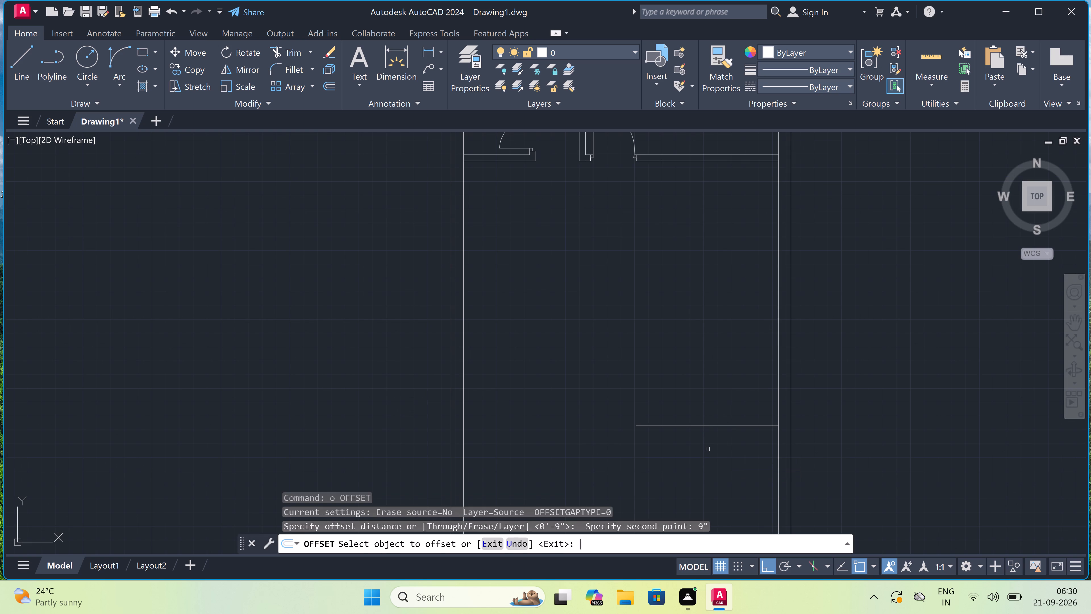
left_click_drag(700, 426, 701, 429)
left_click(697, 448)
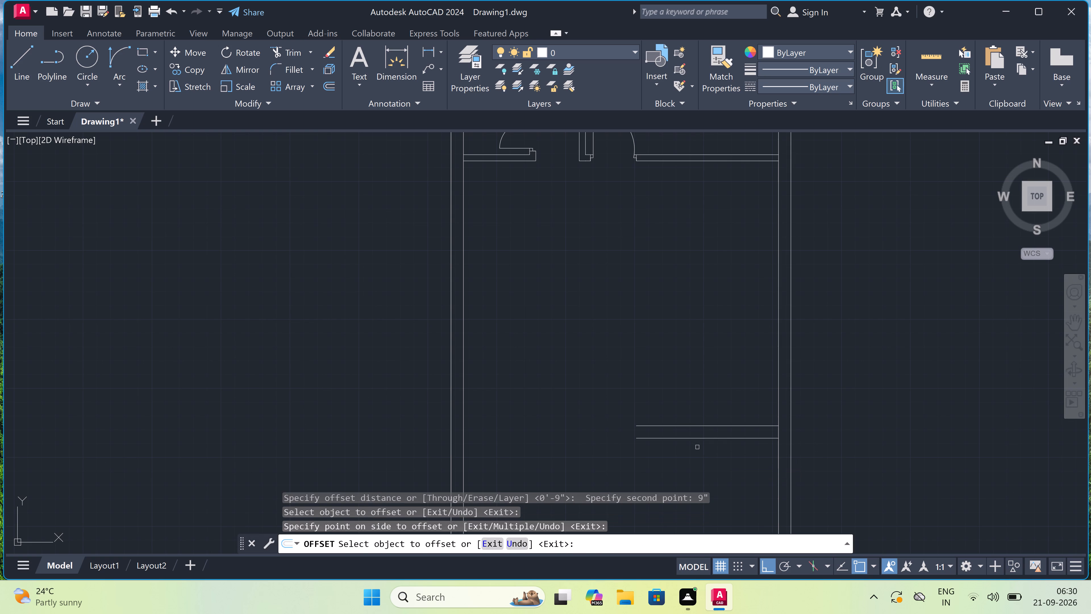
key("Escape")
Extend both lines of the new 9" horizontal wall to the left outer wall's inner face.
key("e")
type("x")
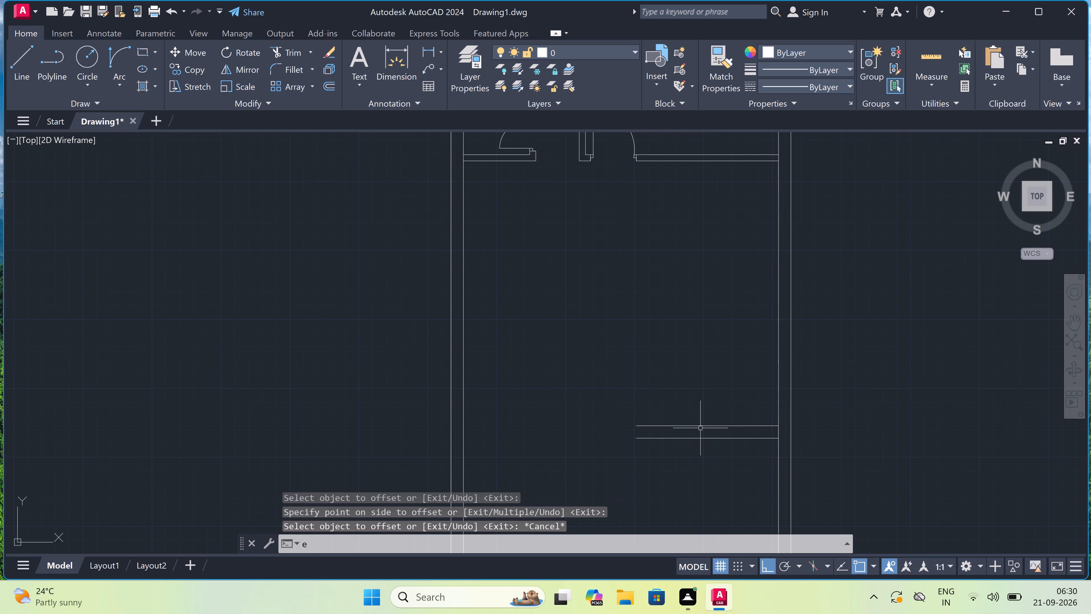
key("space")
left_click_drag(702, 450, 704, 441)
left_click(709, 406)
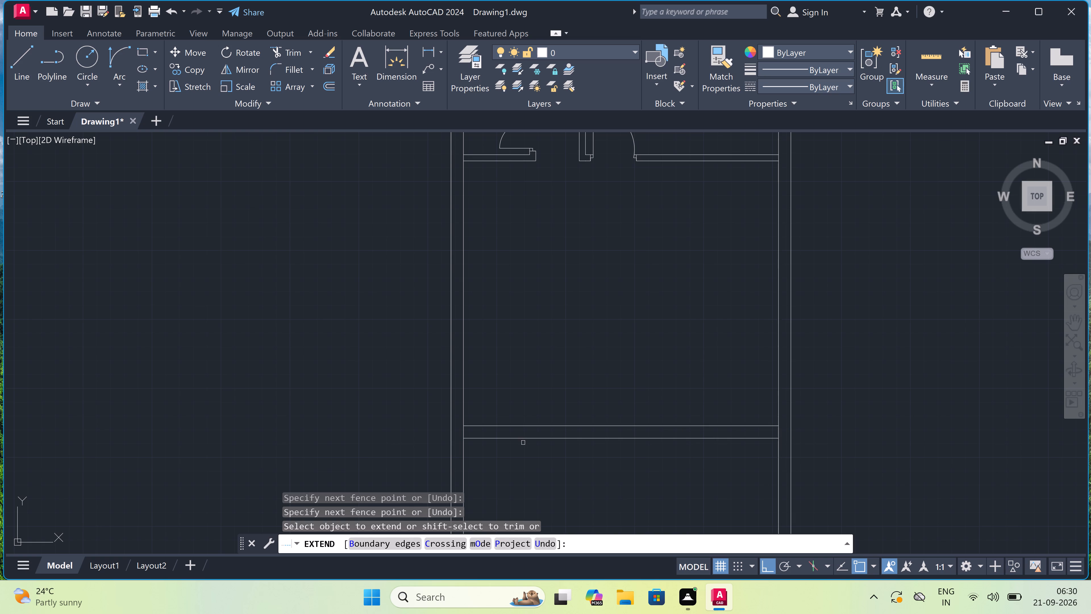
Extend the 9" horizontal wall's lower line across the left outer wall to its outer face.
double_click(517, 435)
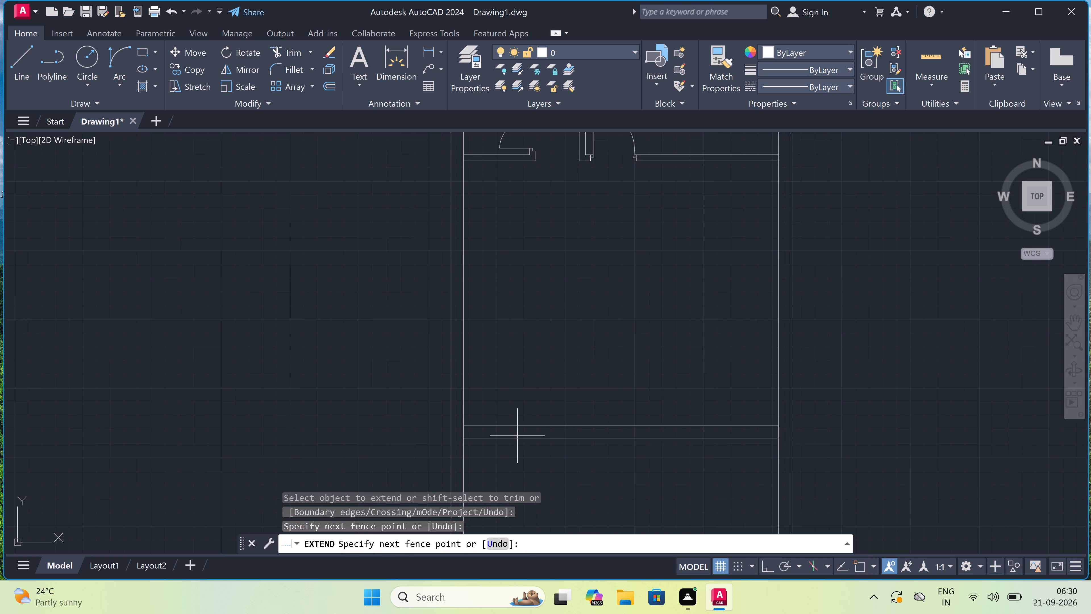
left_click(509, 443)
key("Escape")
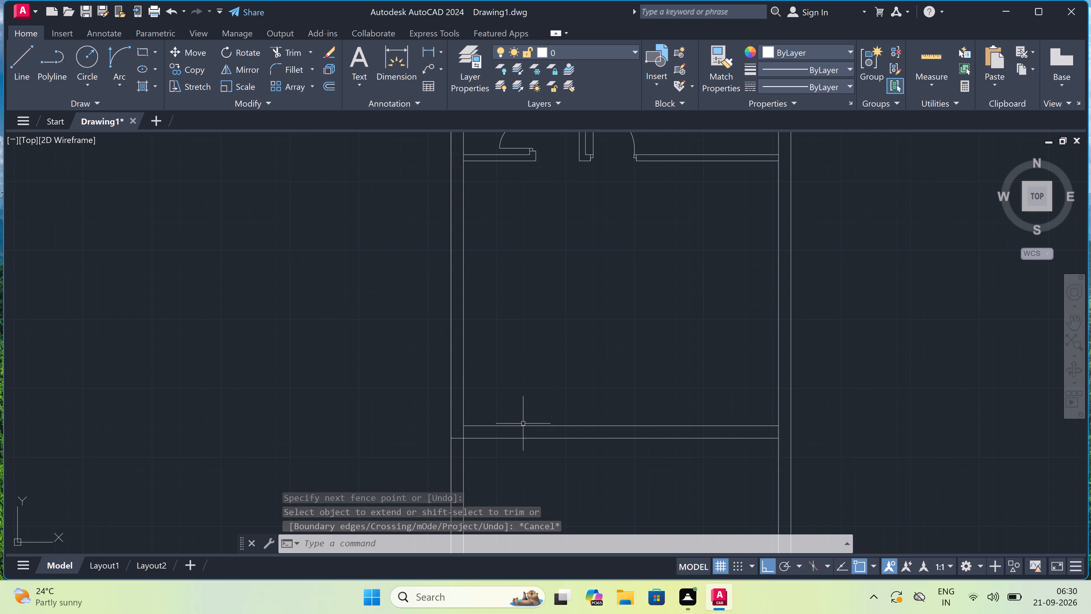
Offset the left outer wall's inner face 7'8" to the right, into the lower room.
key("o")
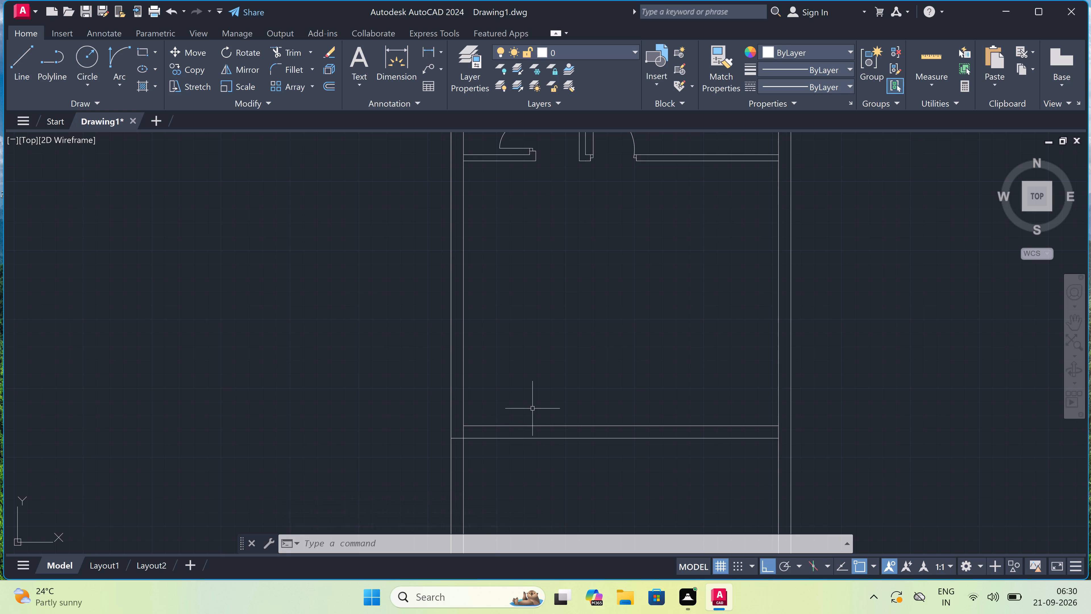
key("space")
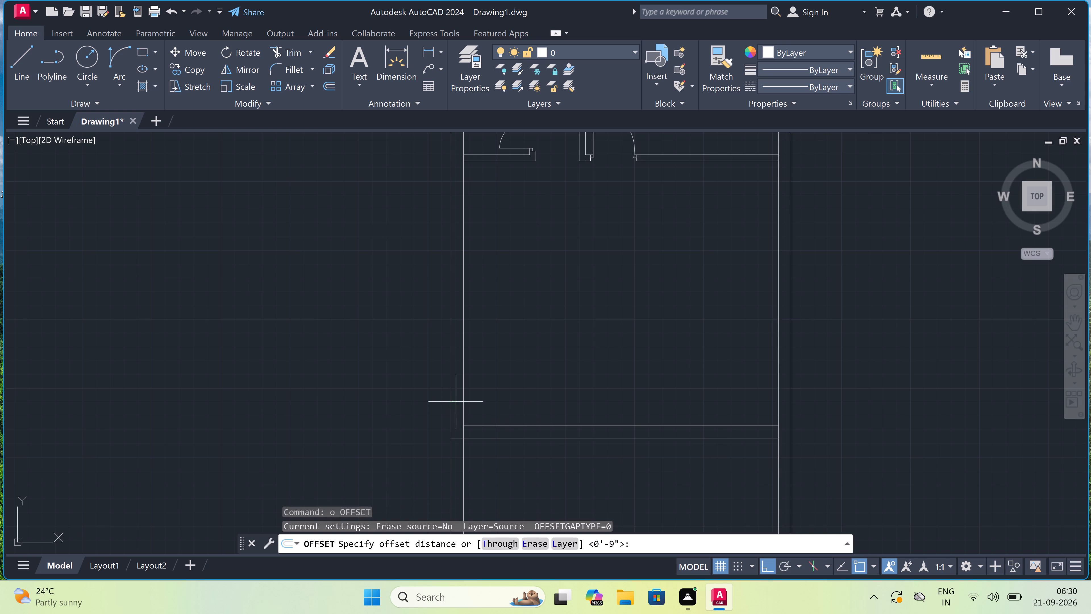
left_click_drag(462, 395, 486, 391)
type("7'8\"")
key("space")
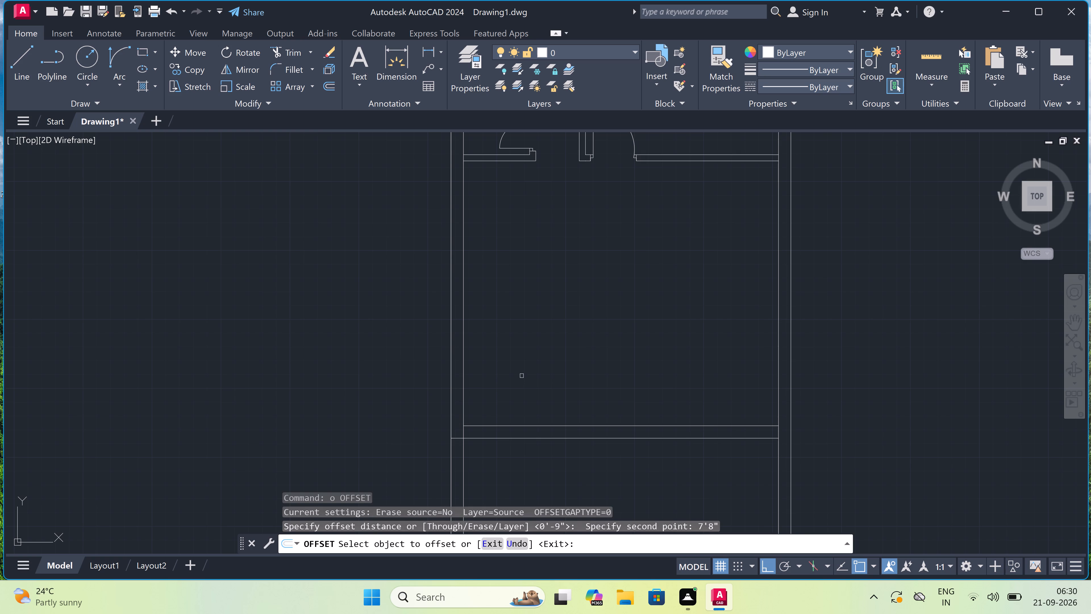
left_click(463, 338)
left_click(511, 337)
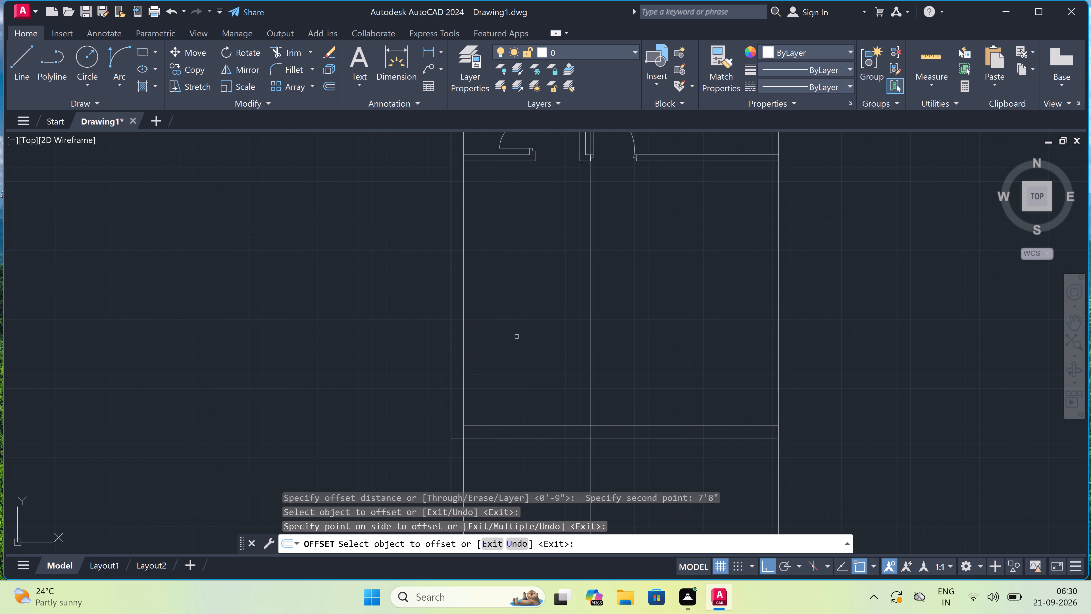
key("Escape")
Offset the new vertical line 9" to the right to form a vertical wall.
key("space")
left_click(592, 339)
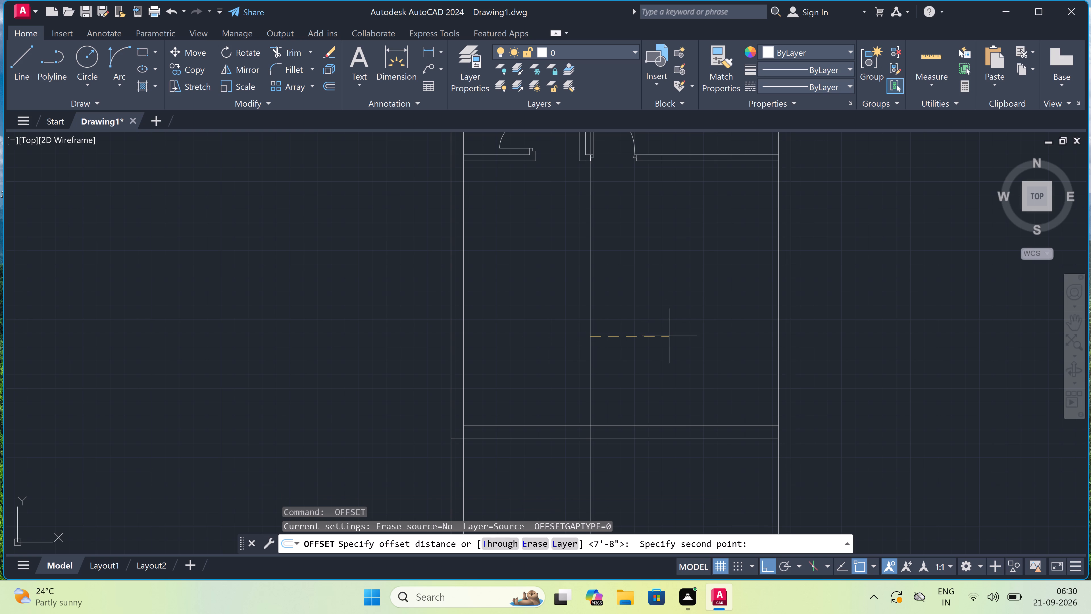
type("9\"")
key("space")
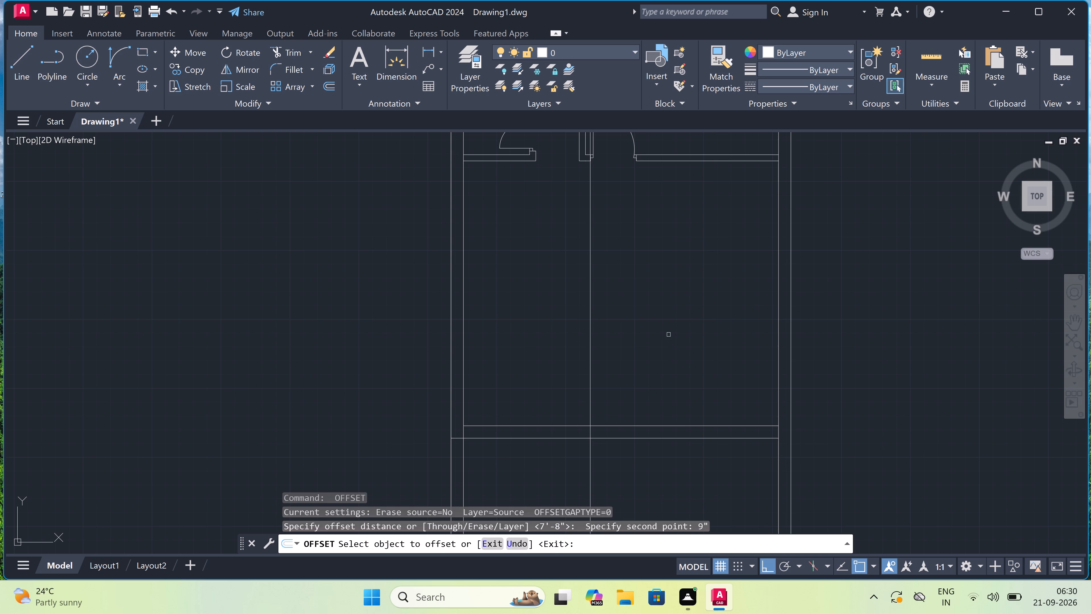
left_click(591, 297)
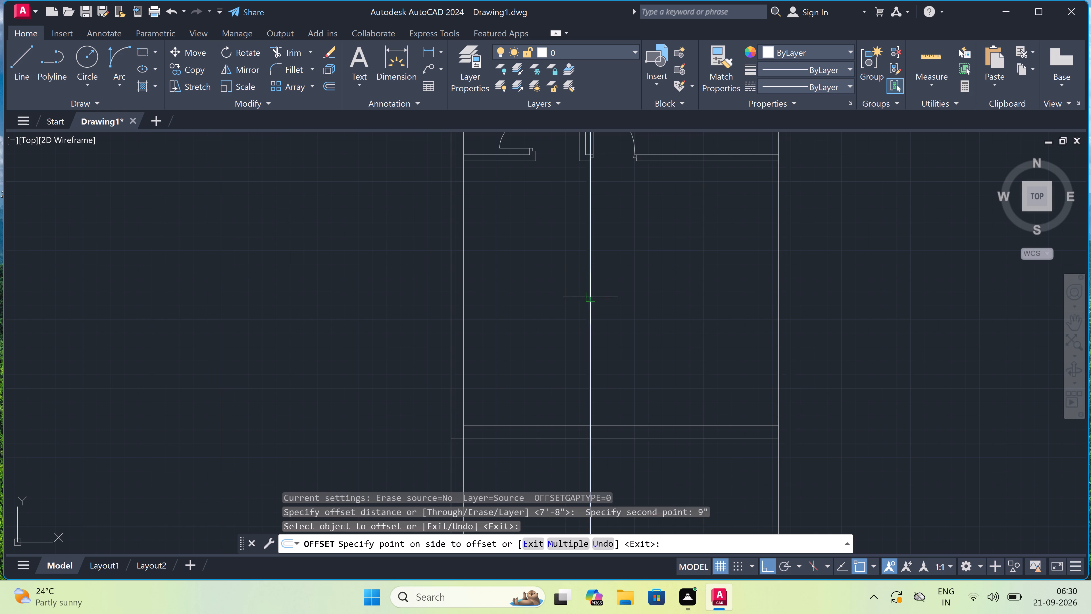
left_click(603, 296)
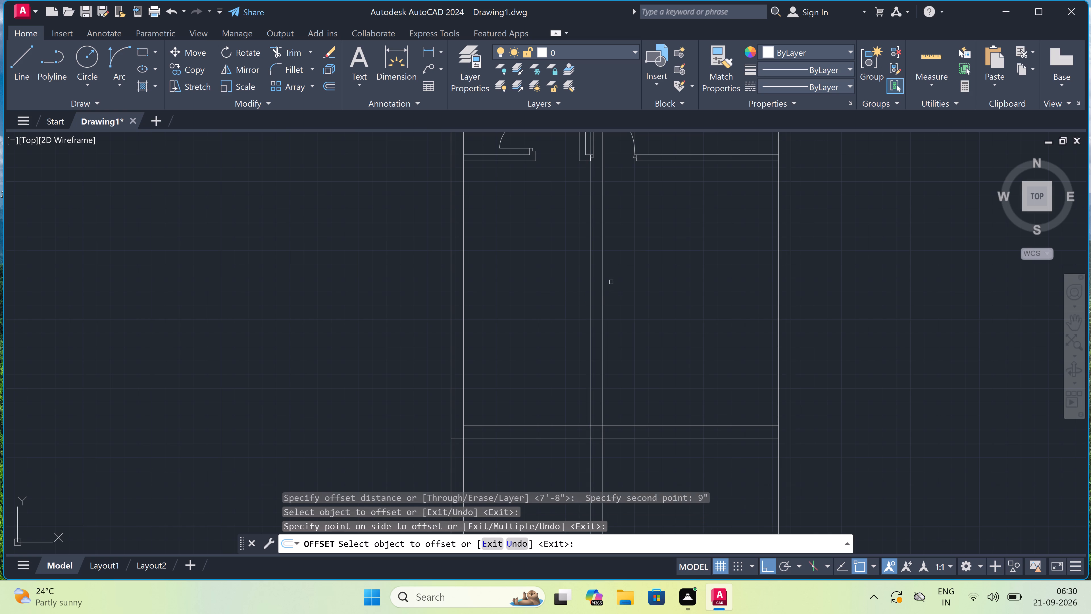
key("Escape")
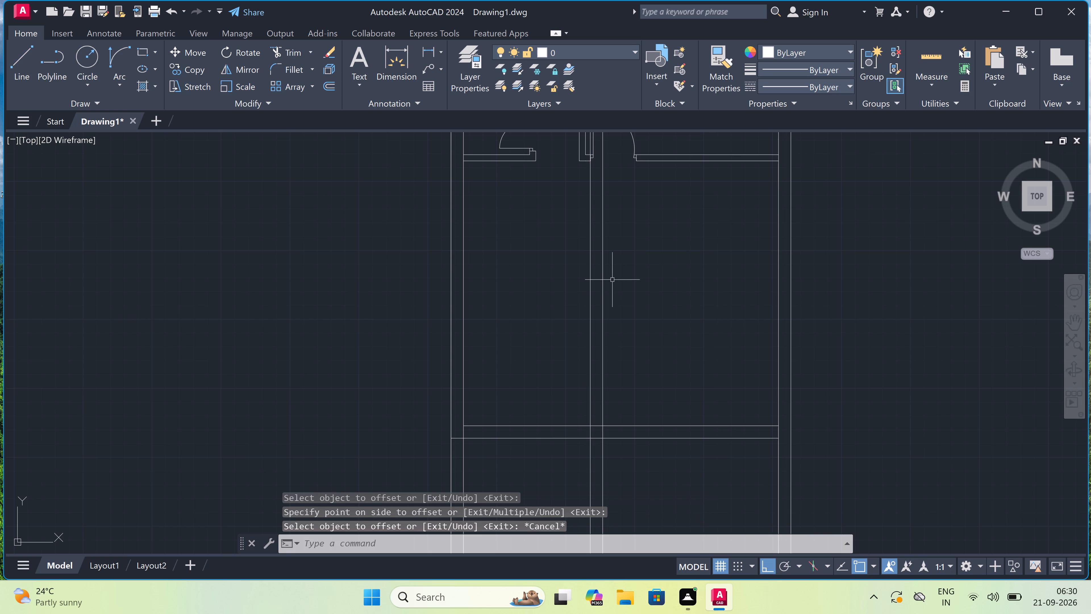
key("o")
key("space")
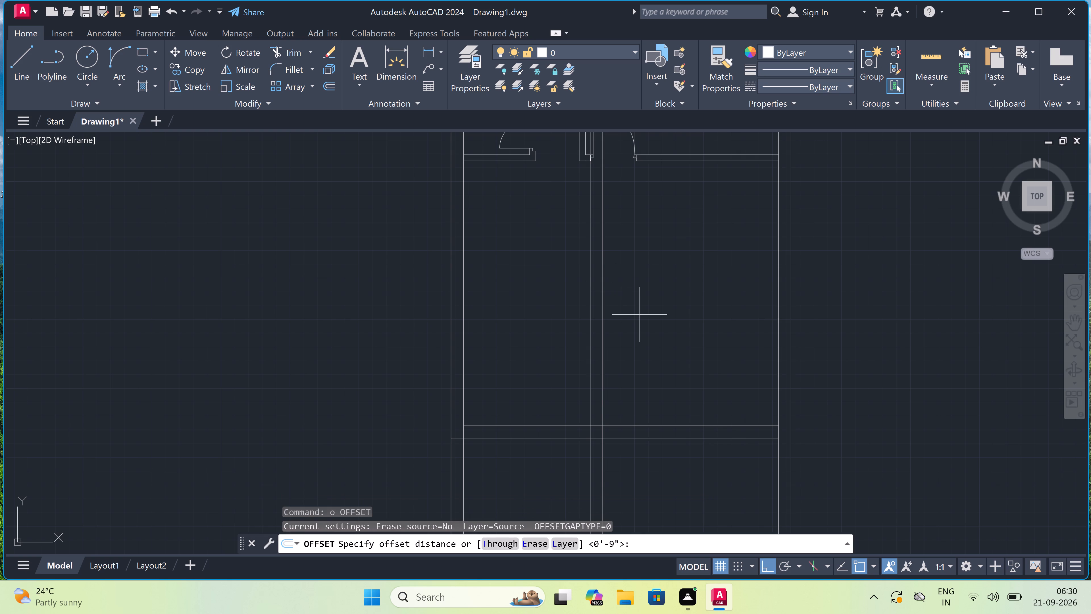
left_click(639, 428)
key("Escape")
Offset the lower line of the upper right room's bottom wall 19'10" downward.
key("space")
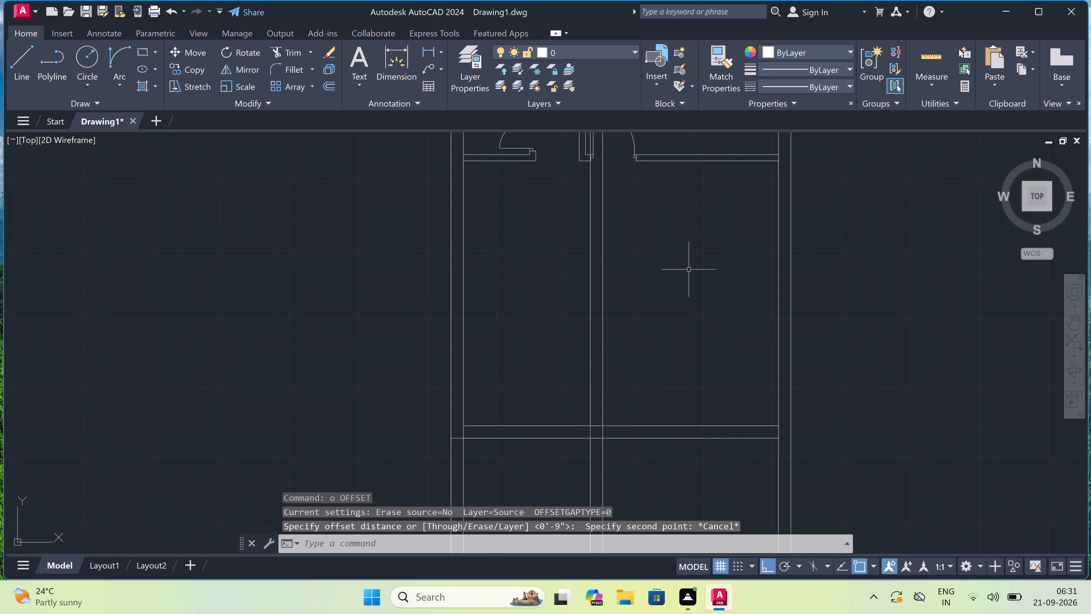
double_click(679, 165)
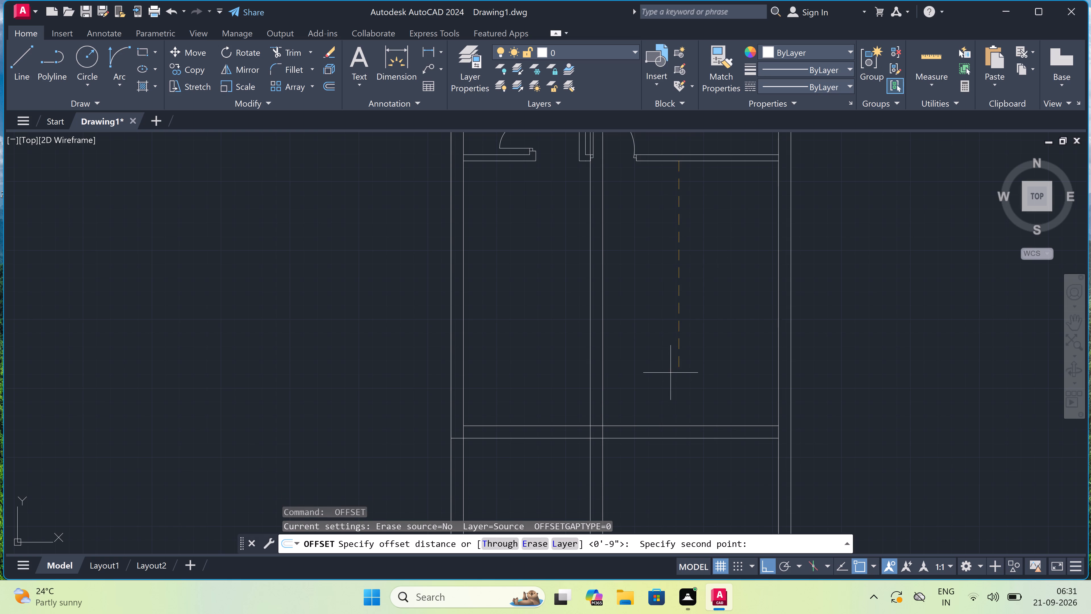
type("19'")
type("10")
key("shift+quotedbl")
key("space")
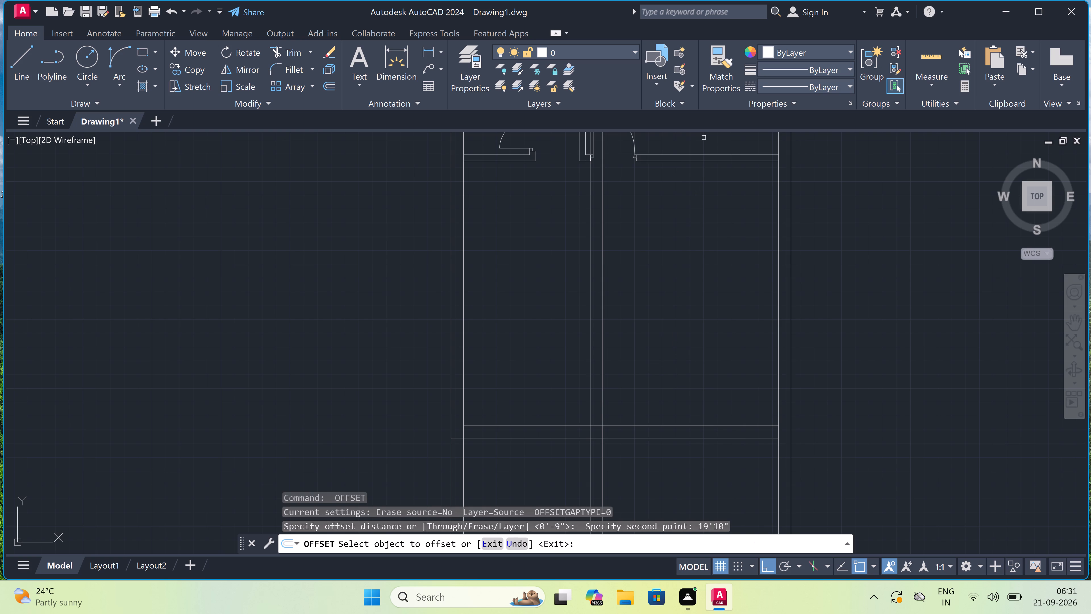
left_click(699, 162)
left_click(696, 186)
scroll(696, 187, "down", 3)
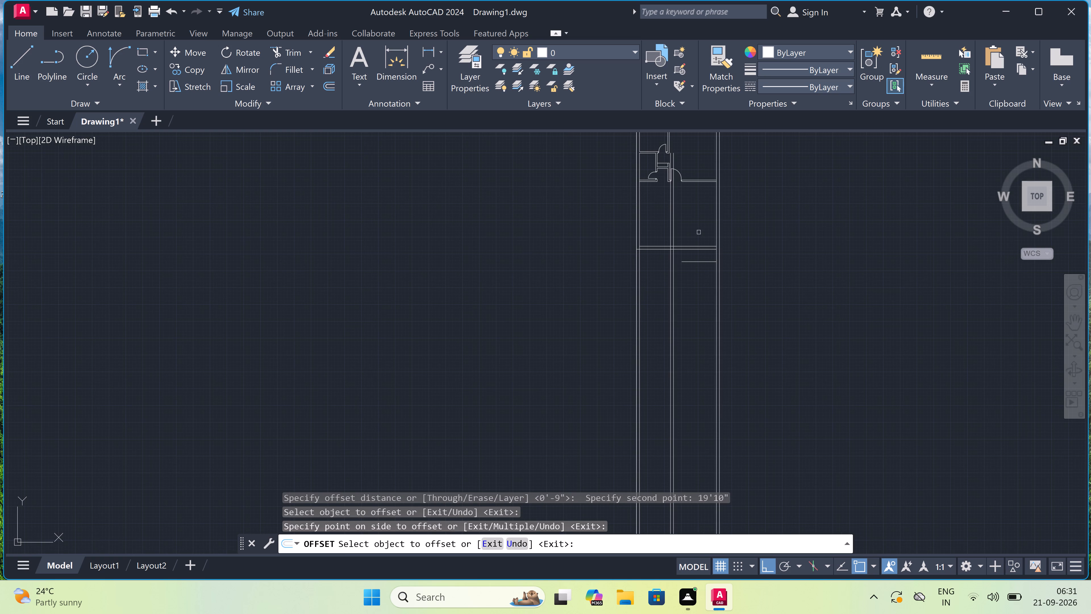
scroll(702, 237, "up", 3)
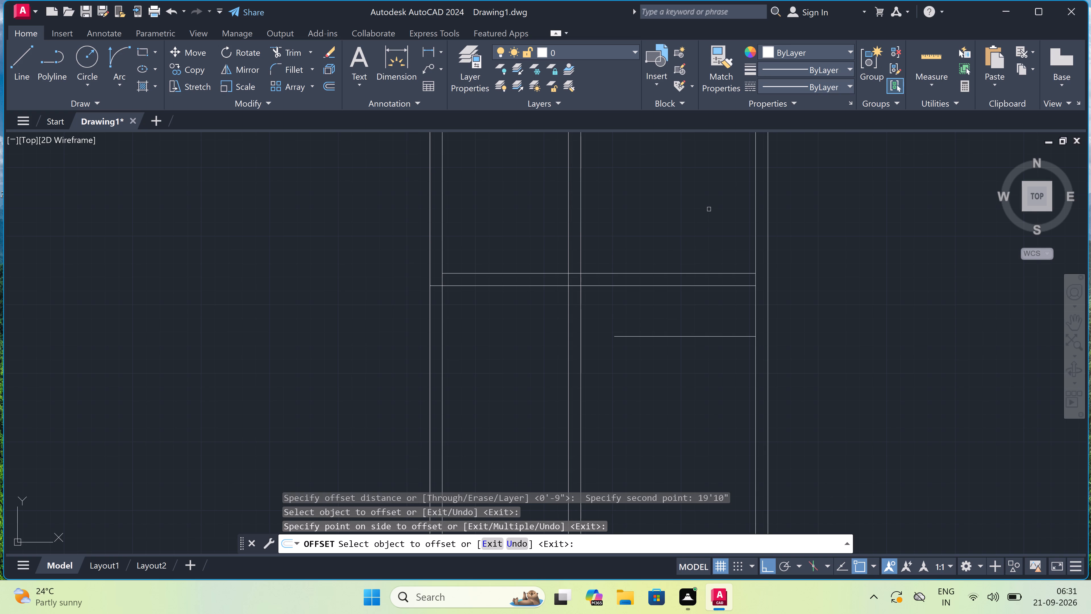
scroll(705, 241, "up", 2)
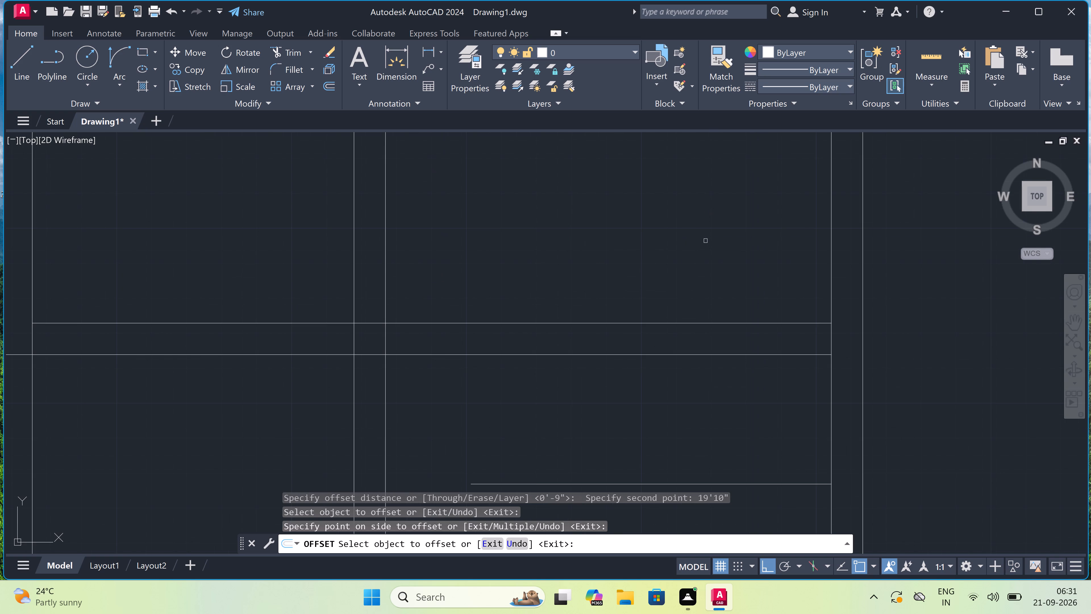
scroll(705, 241, "down", 1)
key("Escape")
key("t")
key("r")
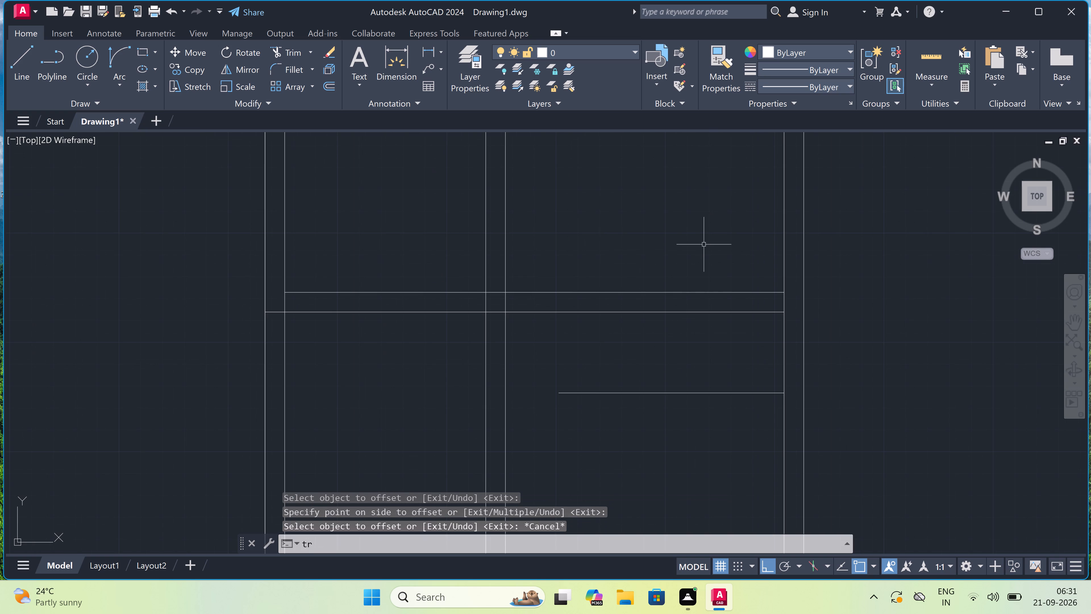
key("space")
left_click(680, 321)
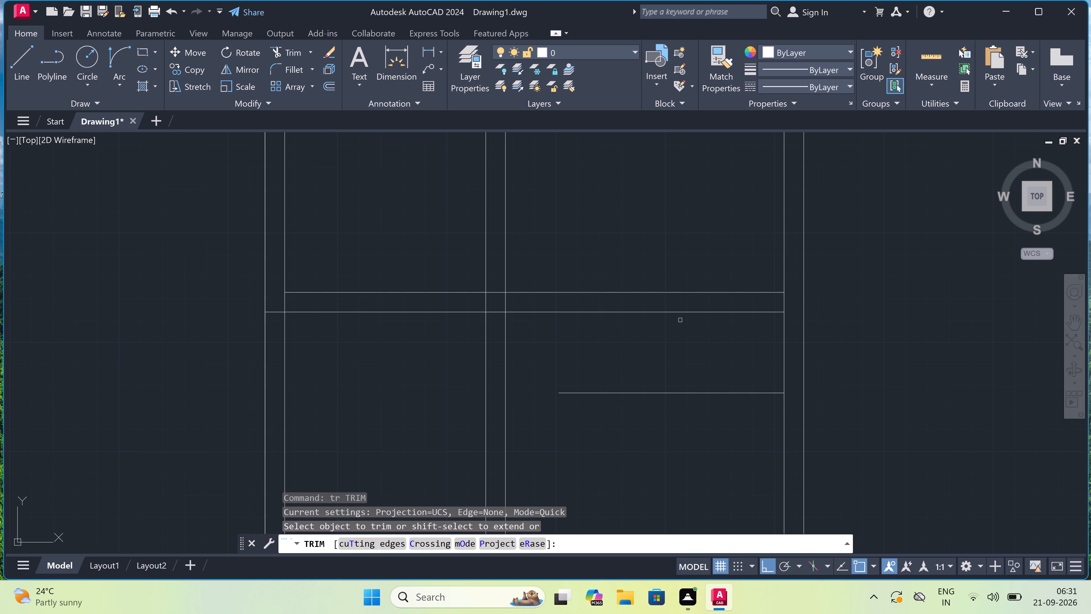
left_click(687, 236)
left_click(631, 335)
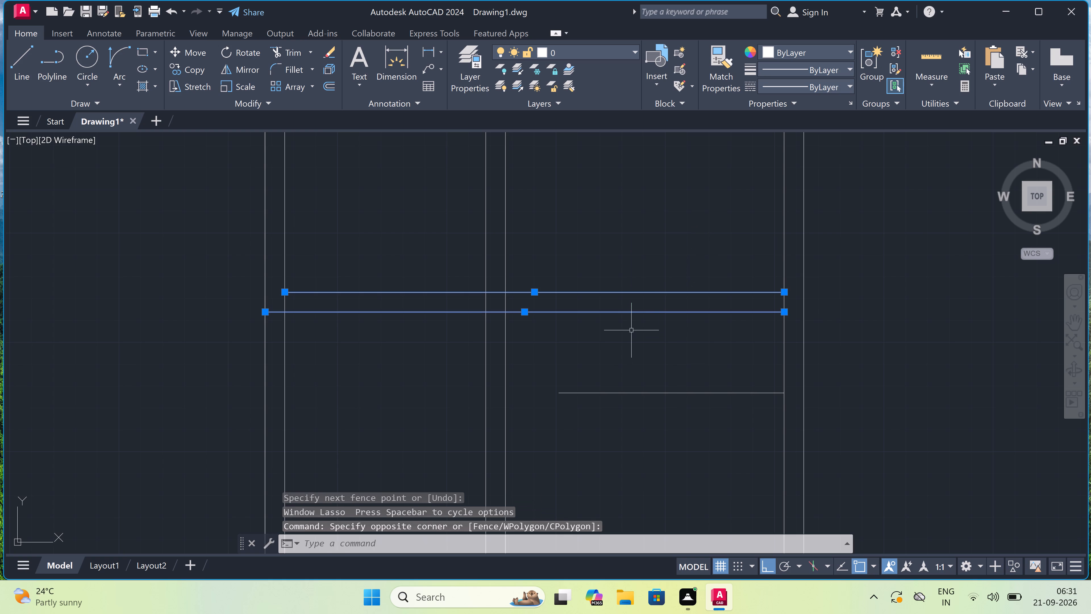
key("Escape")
Trim both lines of the 9" horizontal wall between the inner vertical wall's right face and the right outer wall.
key("t")
type("r")
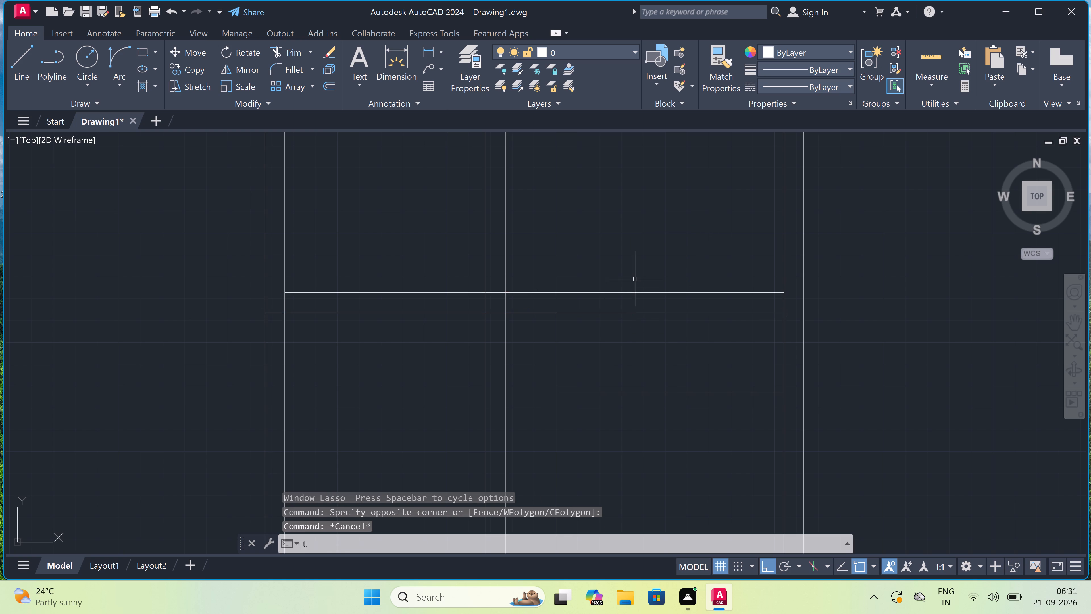
key("space")
left_click(630, 273)
left_click(592, 338)
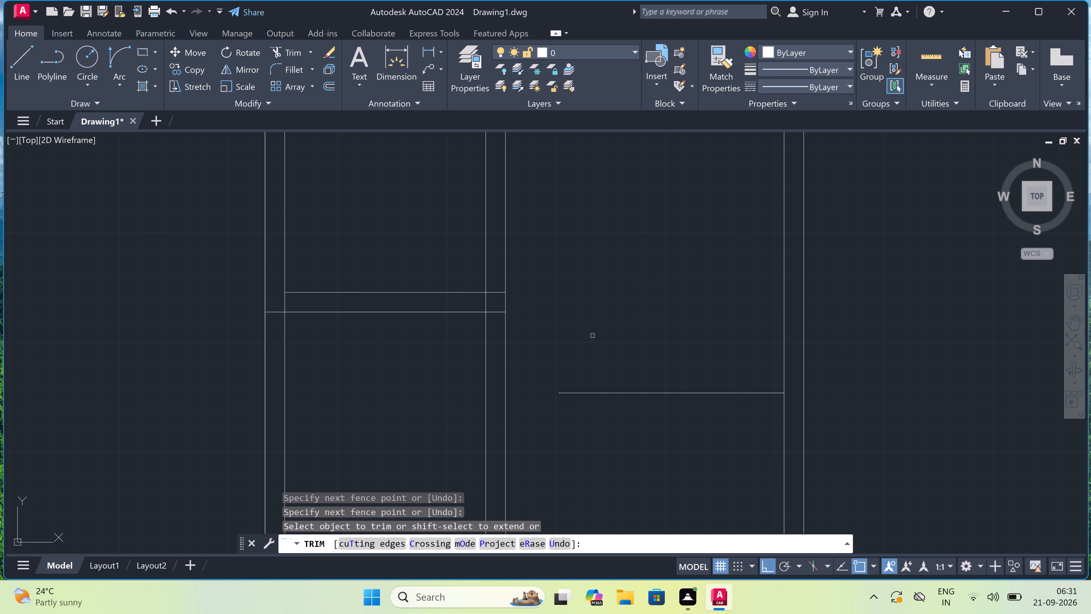
key("Escape")
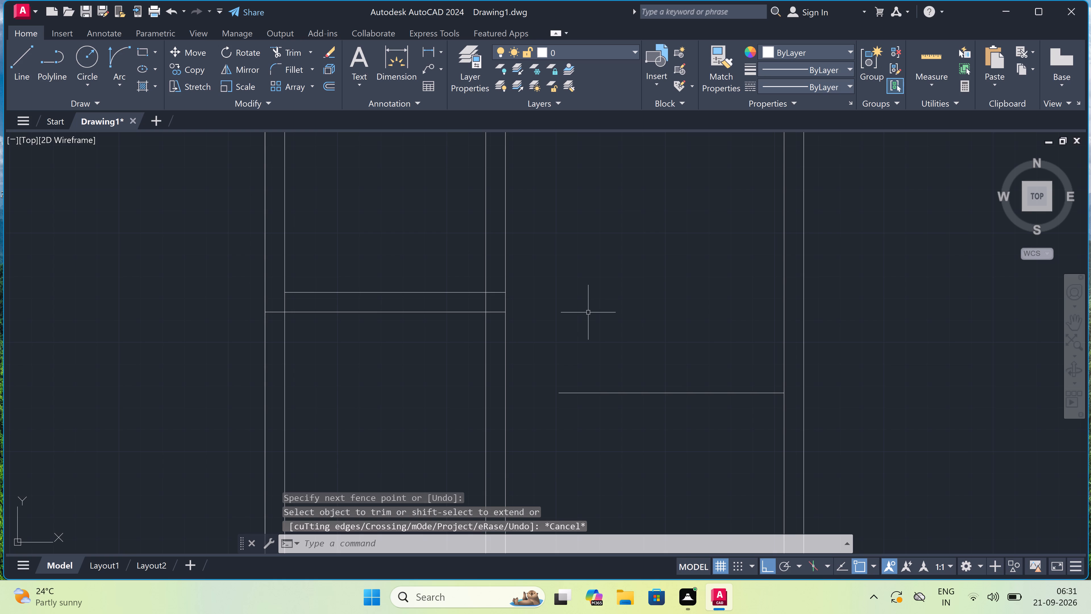
Offset the new short horizontal line in the right room 9" downward to form a wall.
key("o")
key("space")
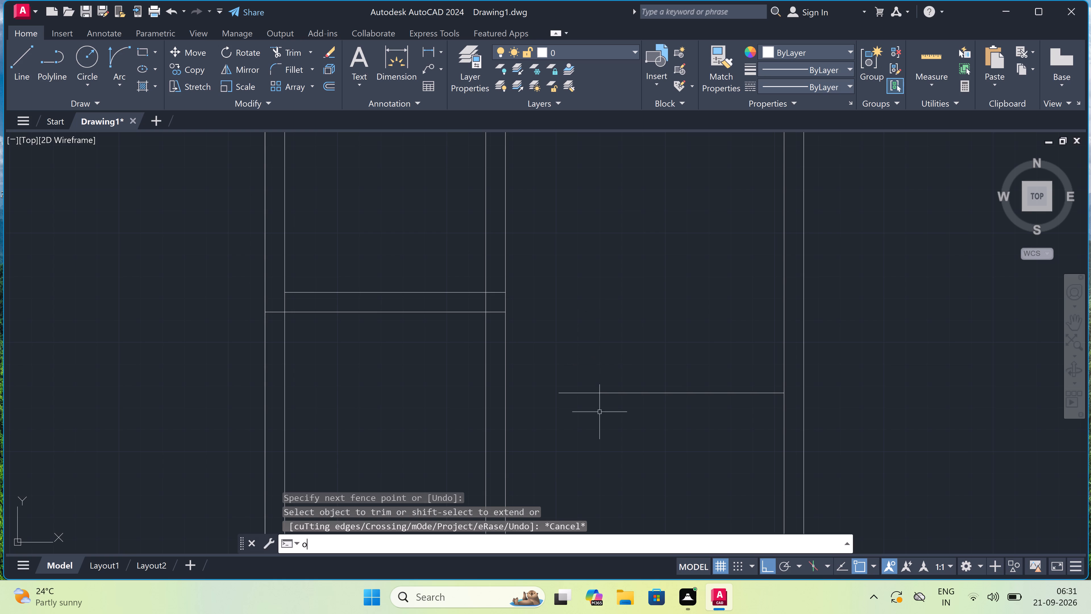
left_click_drag(603, 393, 605, 405)
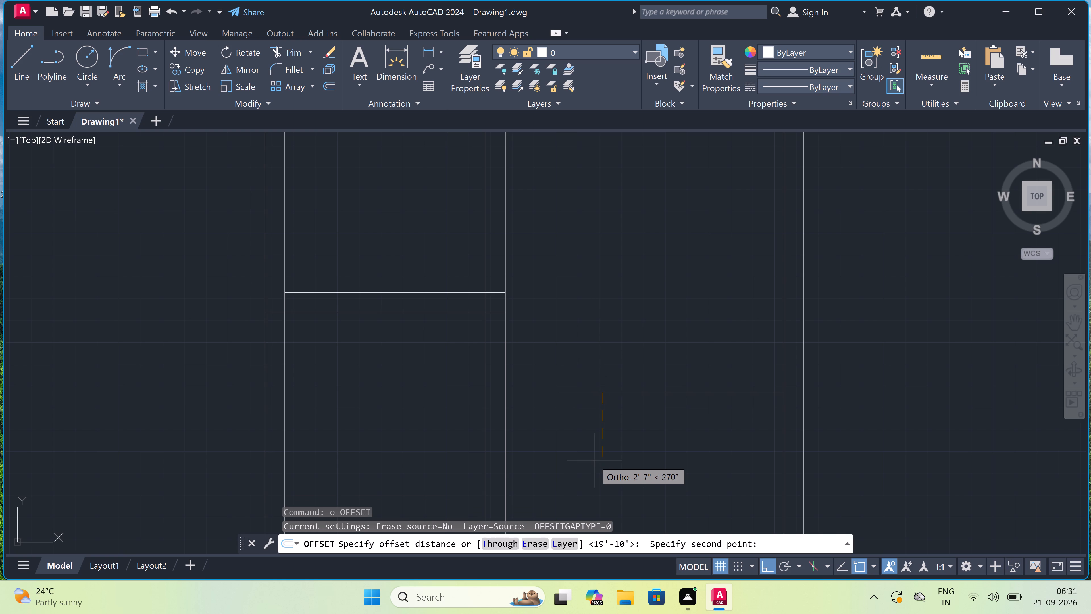
type("4.5")
key("BackSpace")
key("BackSpace")
key("BackSpace")
key("9")
key("shift+quotedbl")
key("space")
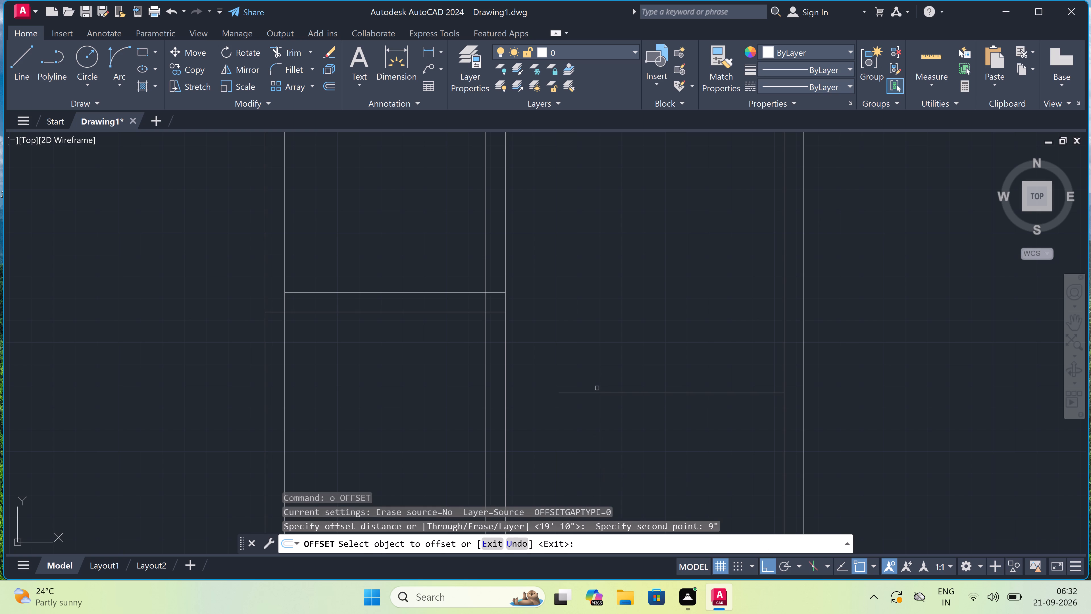
left_click_drag(598, 392, 598, 397)
left_click(596, 413)
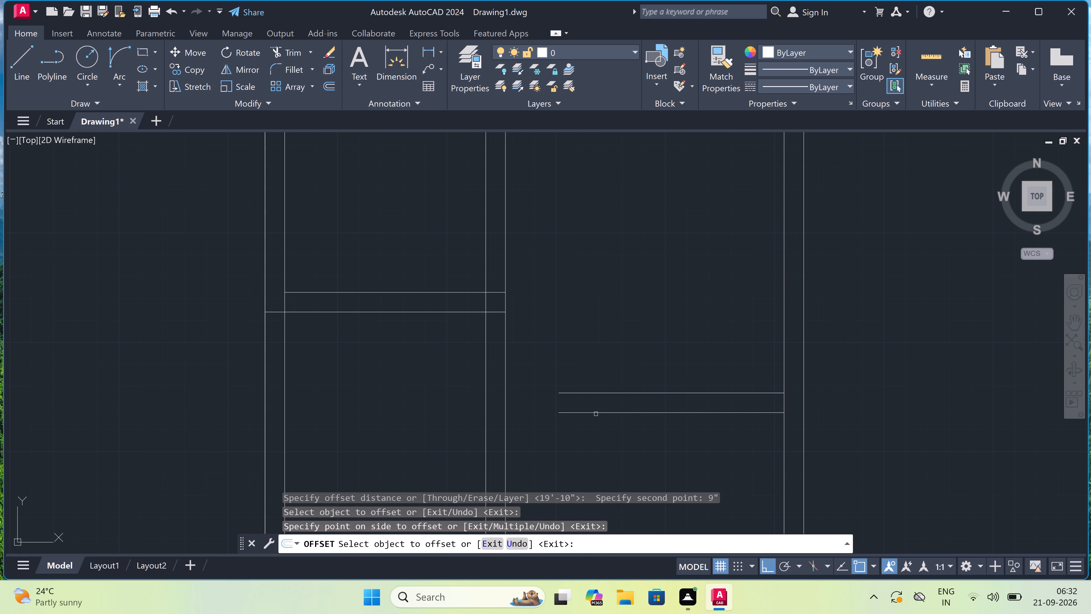
key("Escape")
Extend both lines of the new right-room horizontal wall leftward to the inner vertical wall's right face.
scroll(596, 410, "down", 3)
scroll(600, 435, "up", 4)
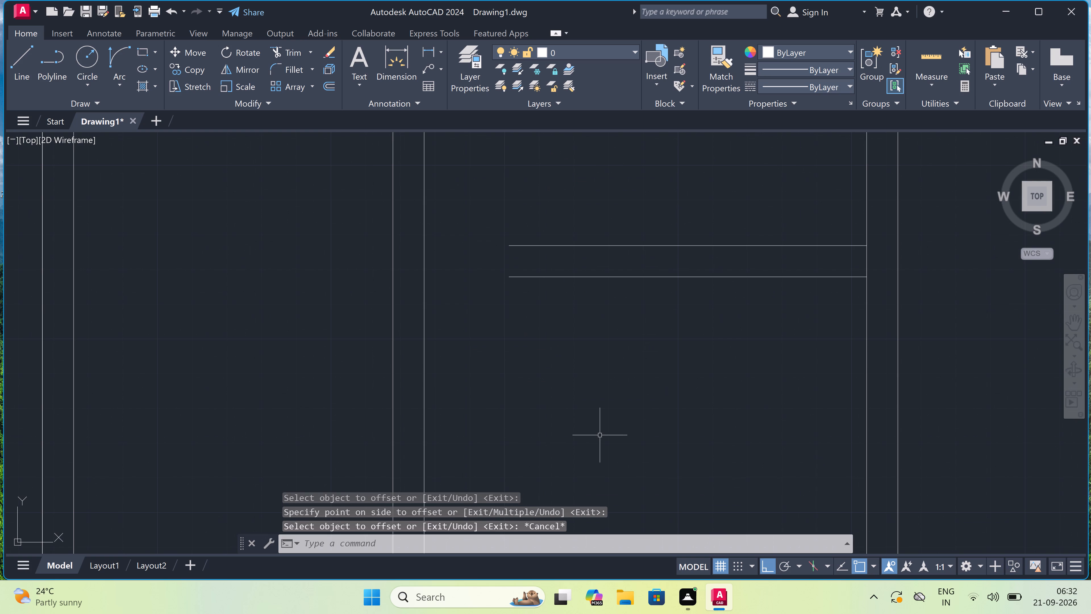
scroll(592, 418, "down", 2)
key("e")
type("x")
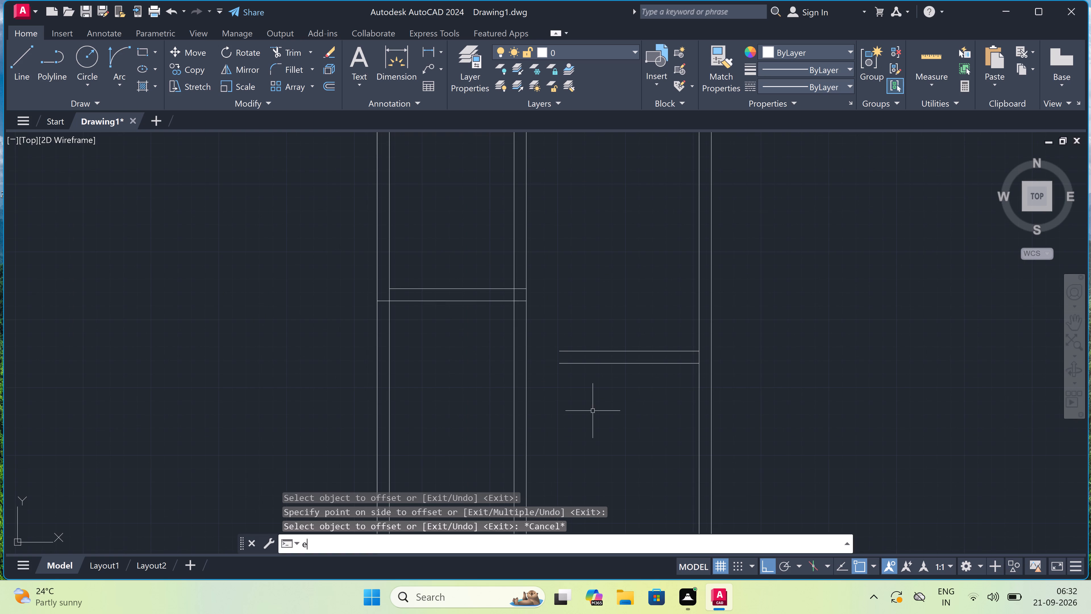
key("space")
left_click(593, 411)
left_click(605, 336)
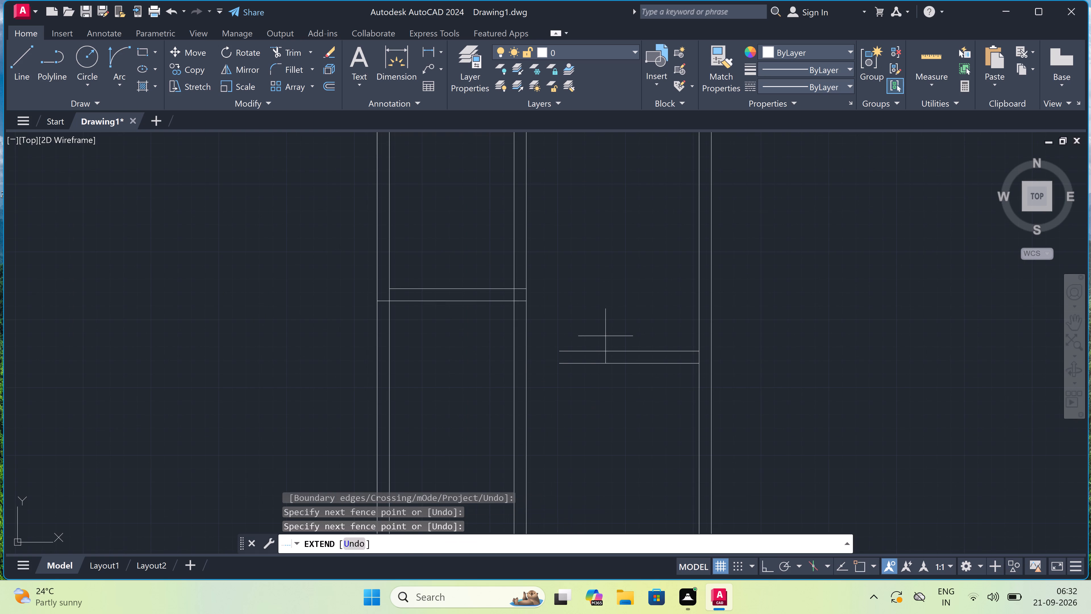
left_click(576, 390)
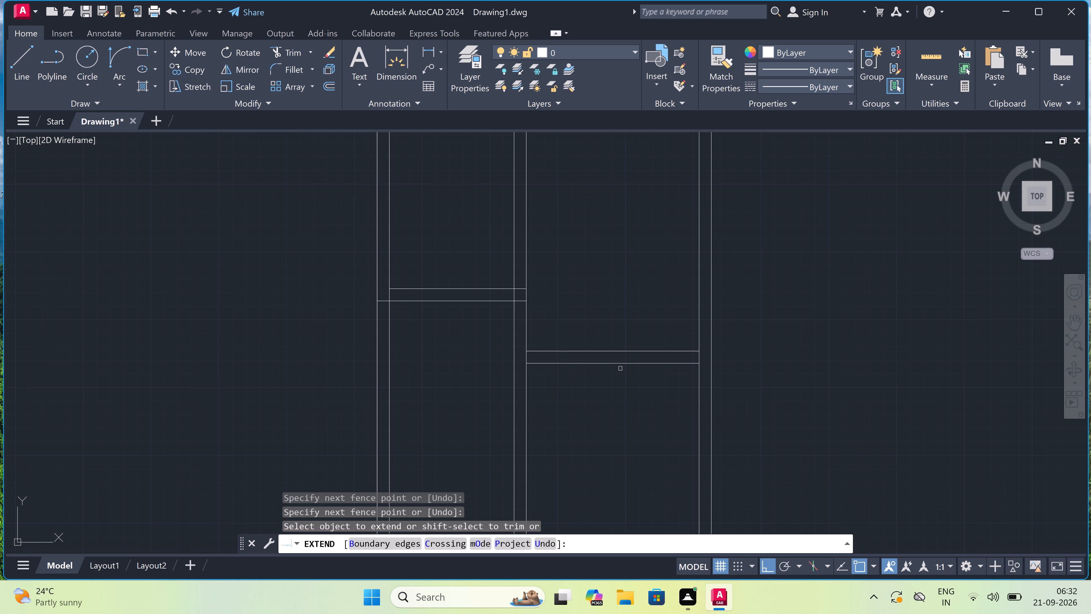
Extend the right-room wall's lower line across the right outer wall to its outer face and across the inner vertical wall to its left face.
left_click(630, 364)
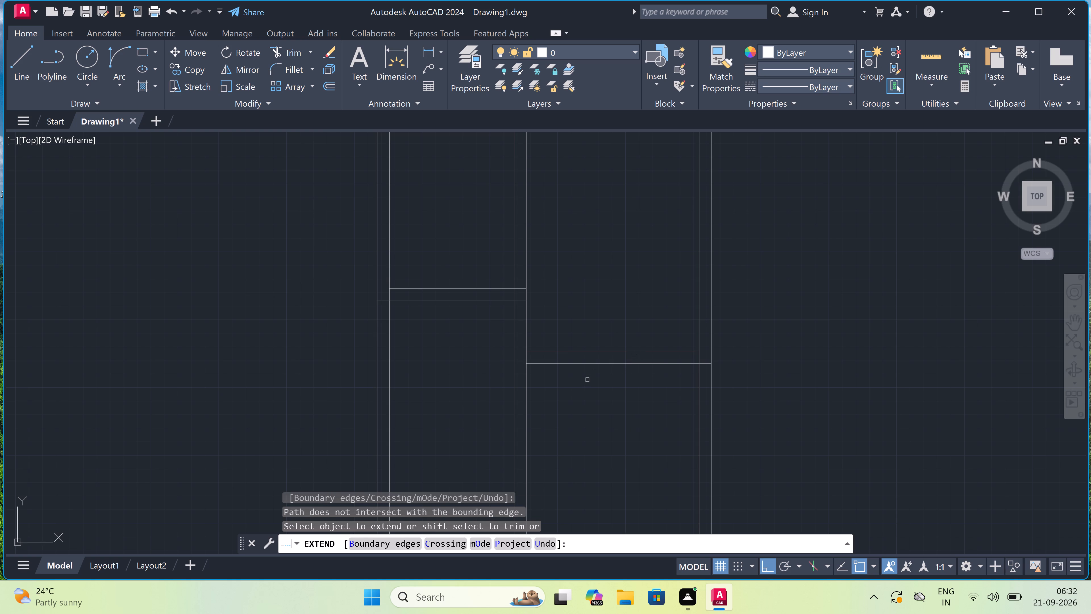
left_click(538, 362)
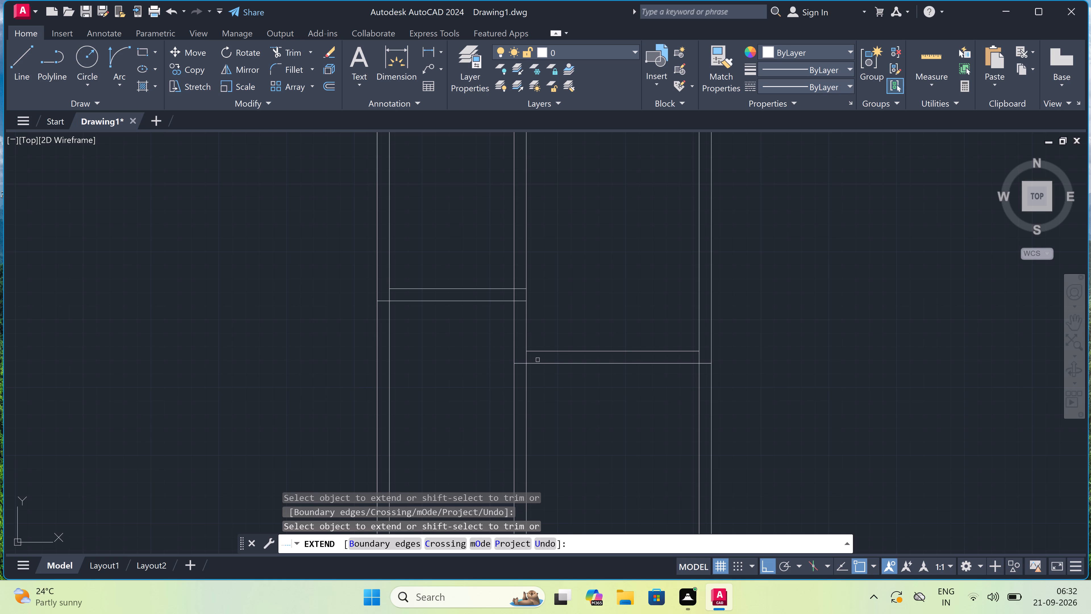
key("Escape")
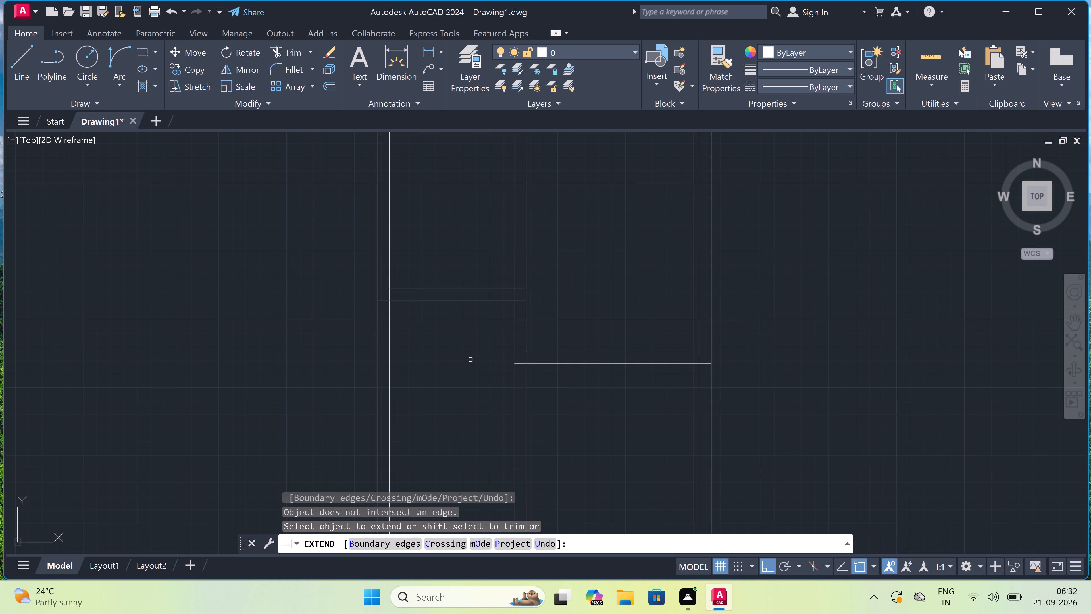
Offset the lower line of the left-room horizontal wall 10'10" downward.
key("o")
key("space")
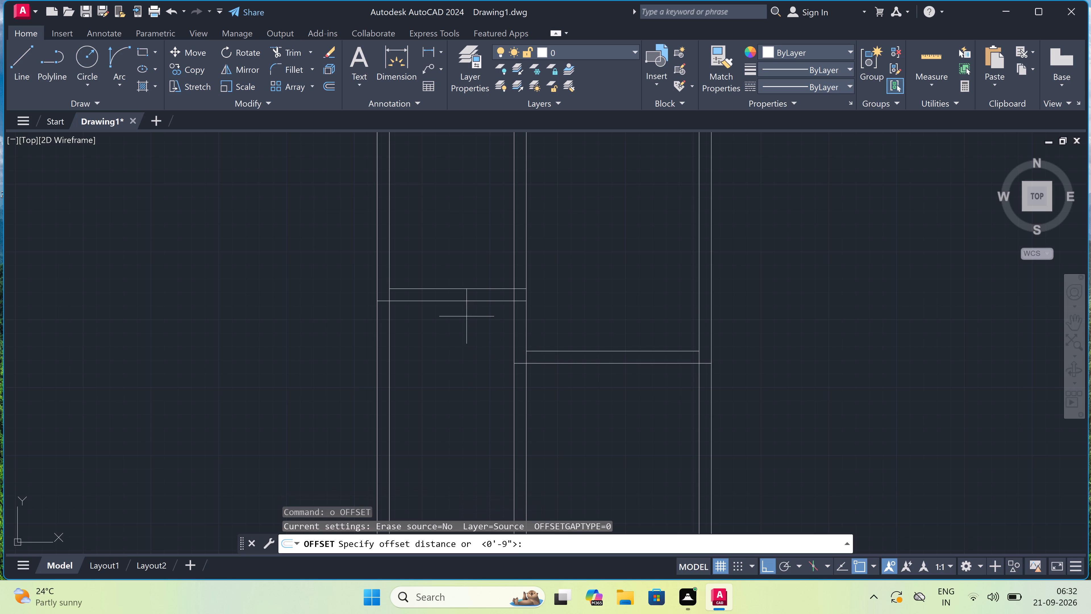
left_click(465, 303)
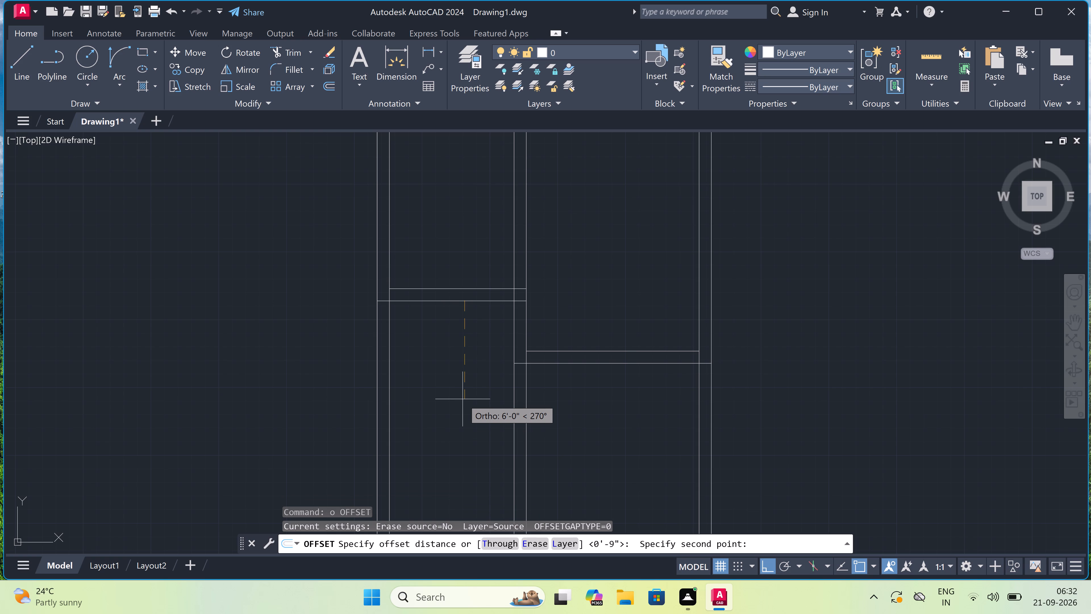
type("10'")
type("10")
key("shift+quotedbl")
key("space")
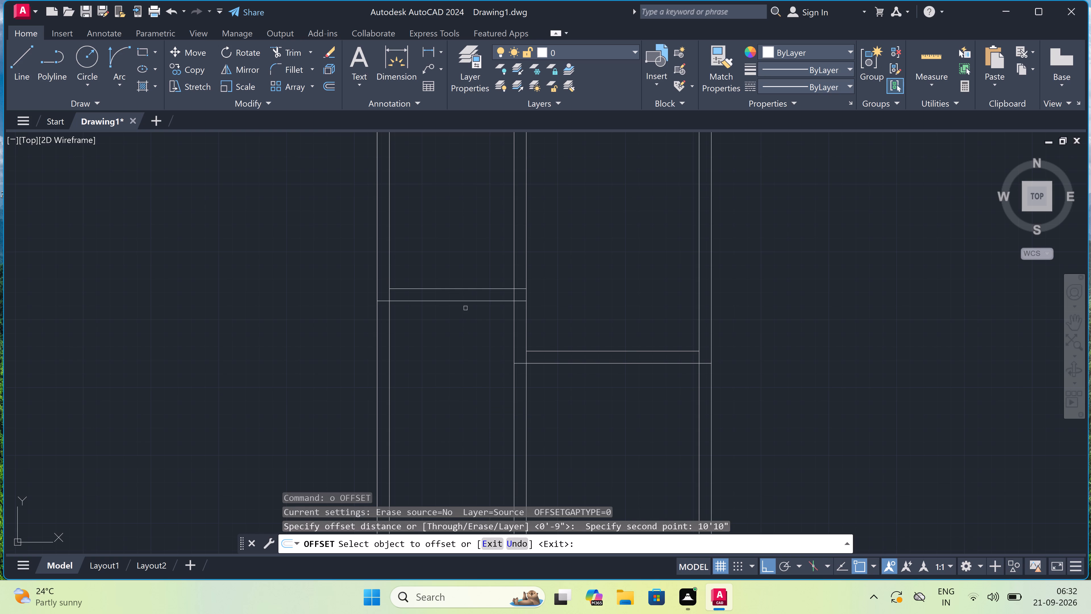
left_click(465, 301)
left_click(461, 325)
scroll(461, 326, "down", 1)
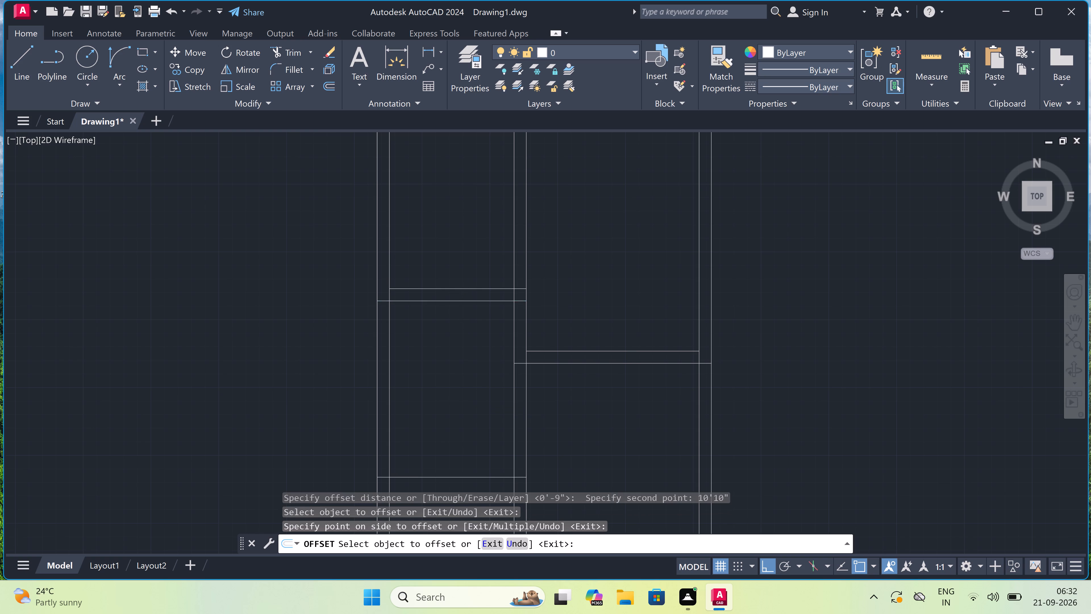
scroll(461, 326, "down", 2)
scroll(459, 350, "up", 4)
key("Escape")
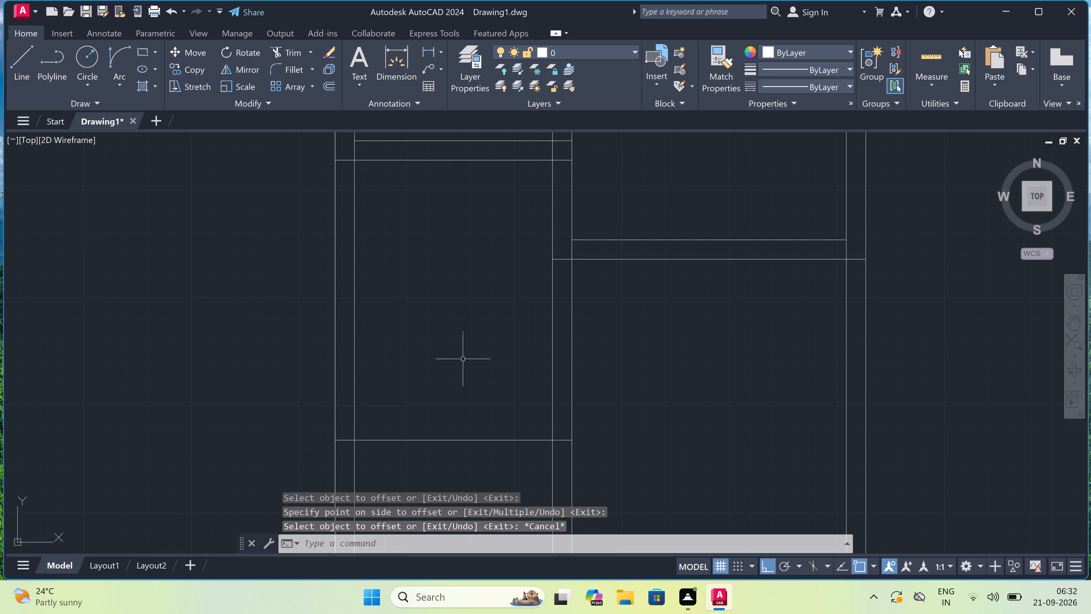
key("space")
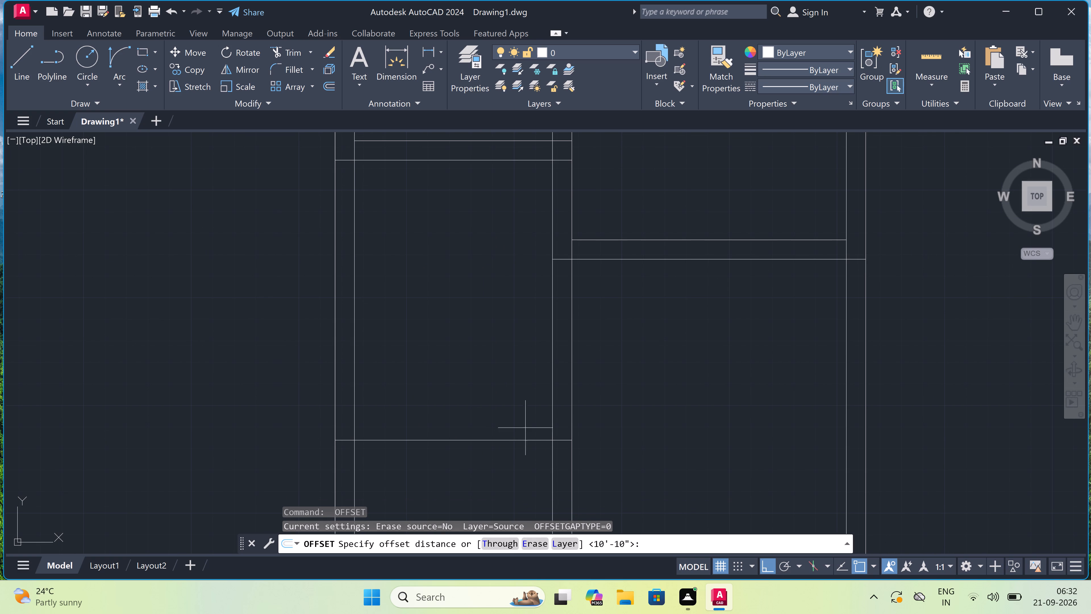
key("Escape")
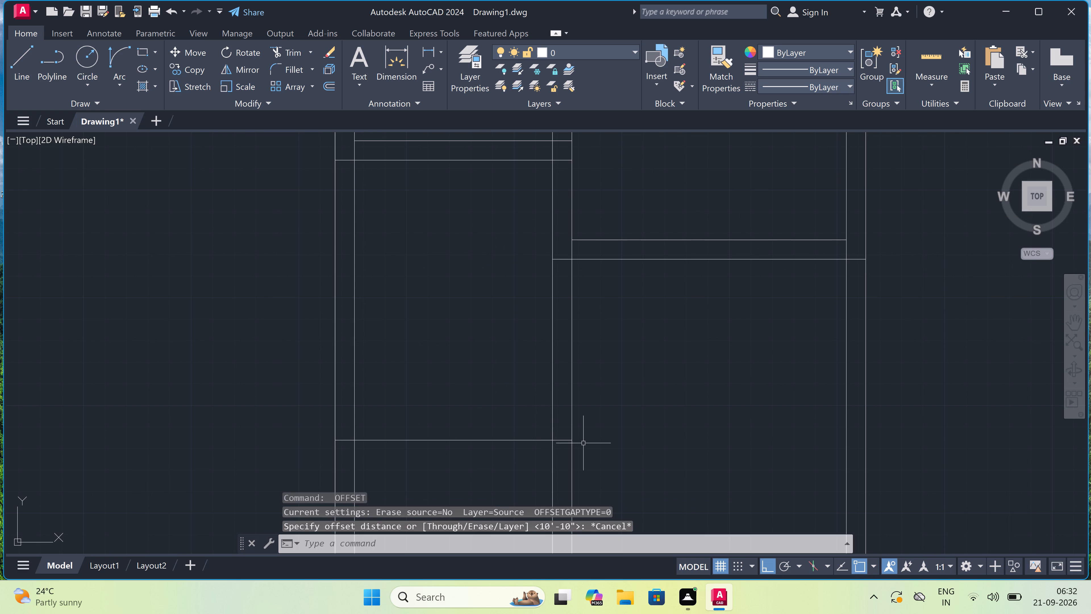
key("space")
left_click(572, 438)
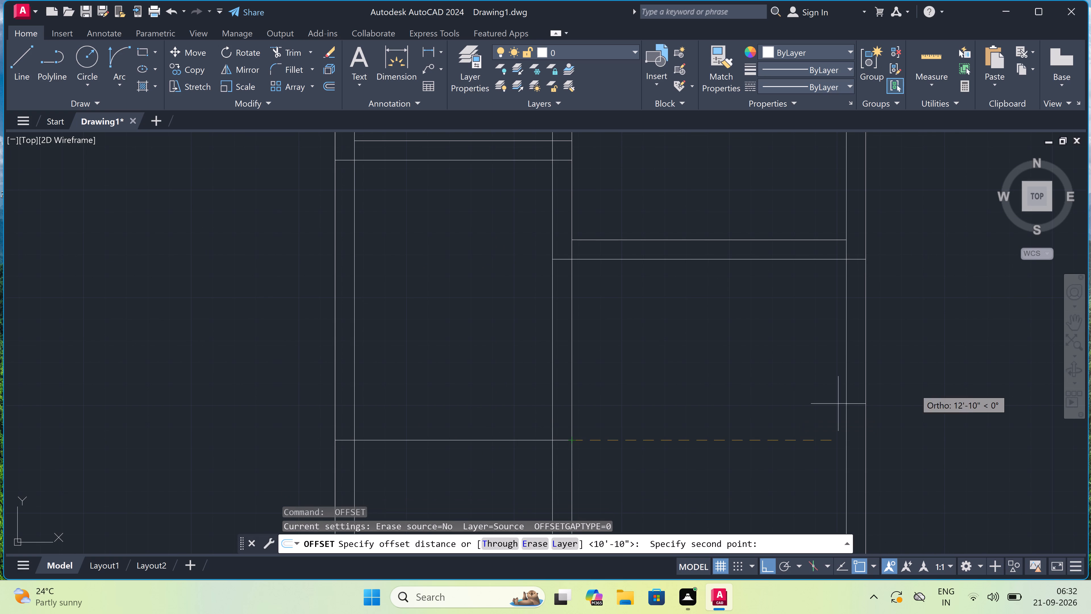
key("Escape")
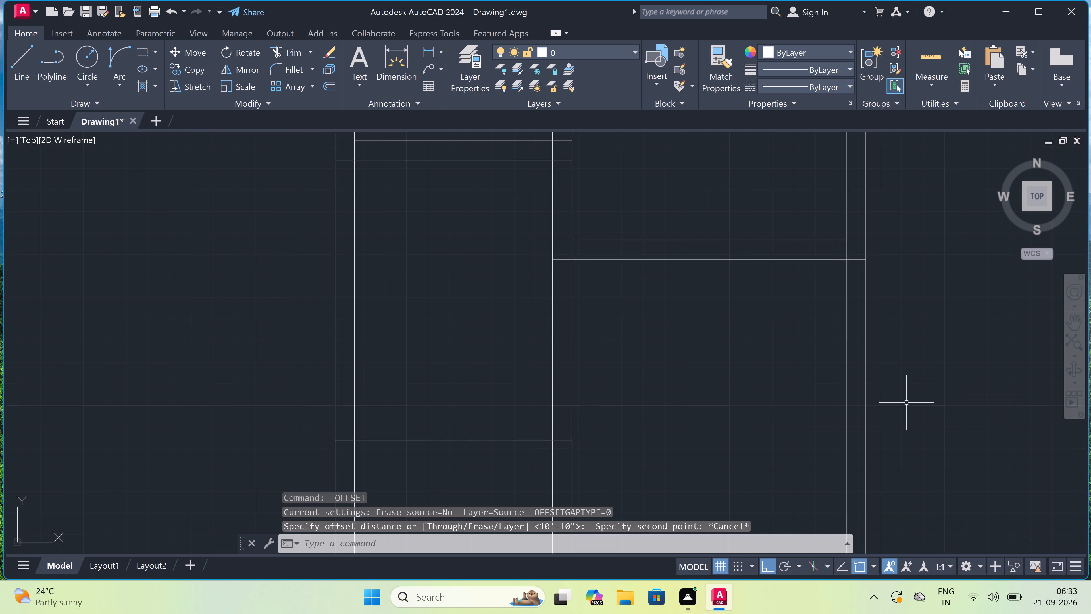
Draw a horizontal line from the new offset line's right end to the right outer wall's outer face.
key("l")
key("space")
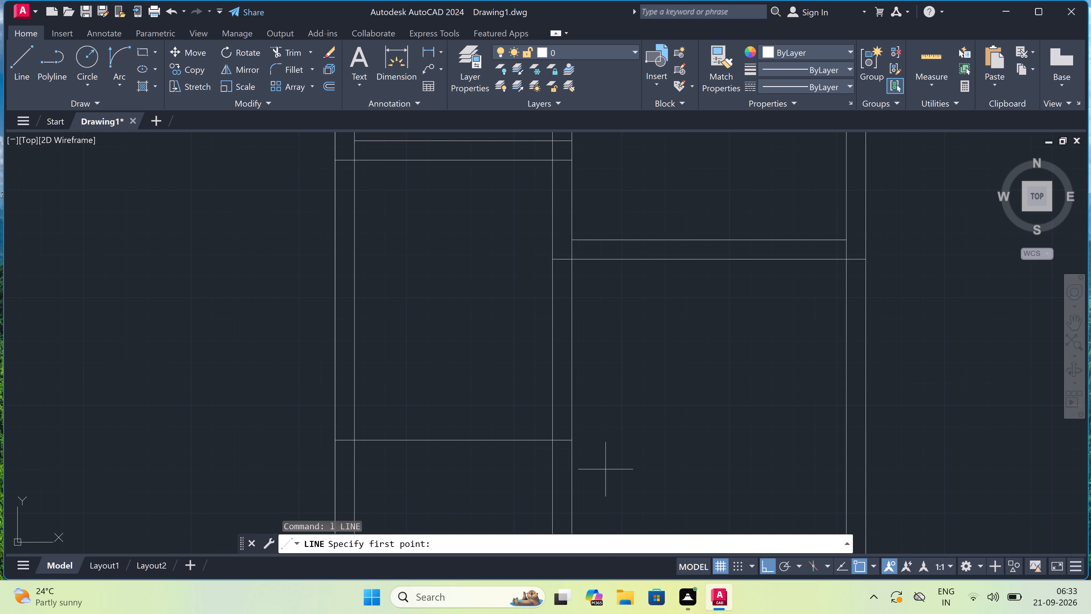
left_click(576, 442)
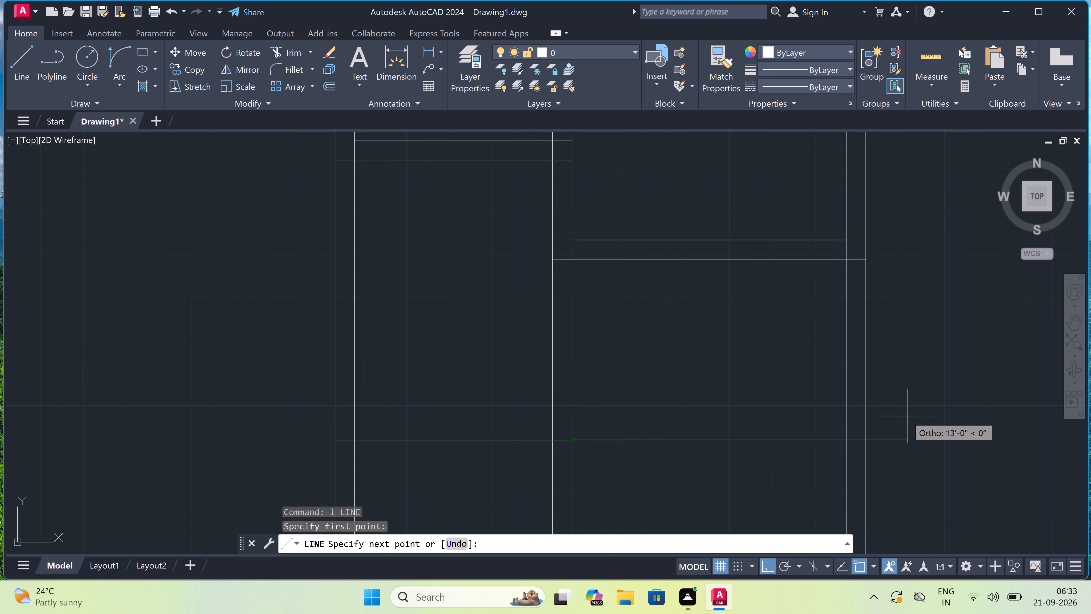
left_click(868, 437)
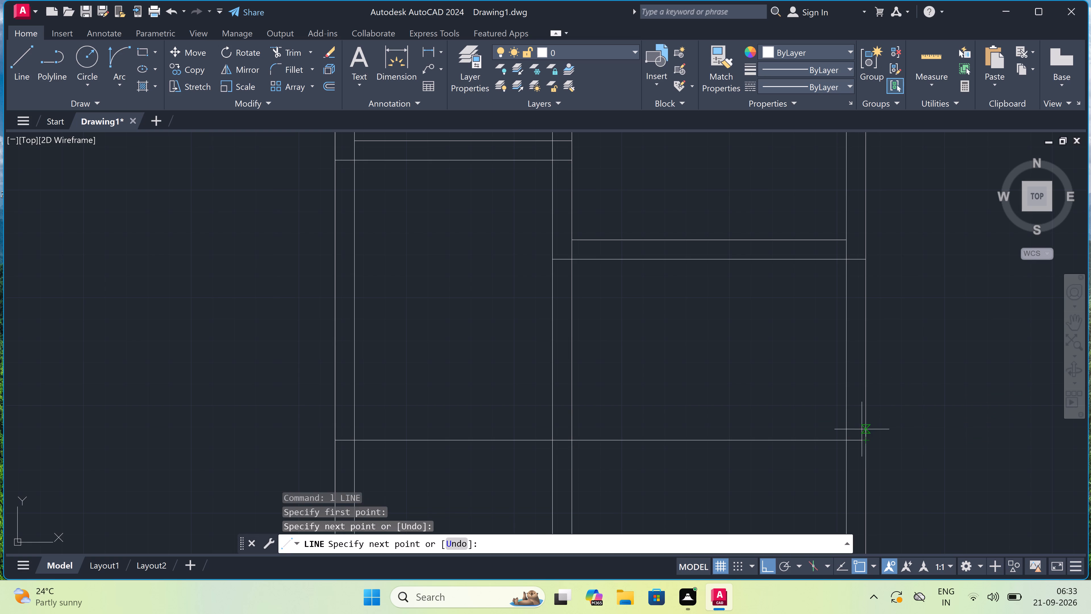
key("Escape")
Trim the inner faces of both outer walls and both inner vertical wall lines between the room walls and the new bottom line.
key("t")
key("r")
key("space")
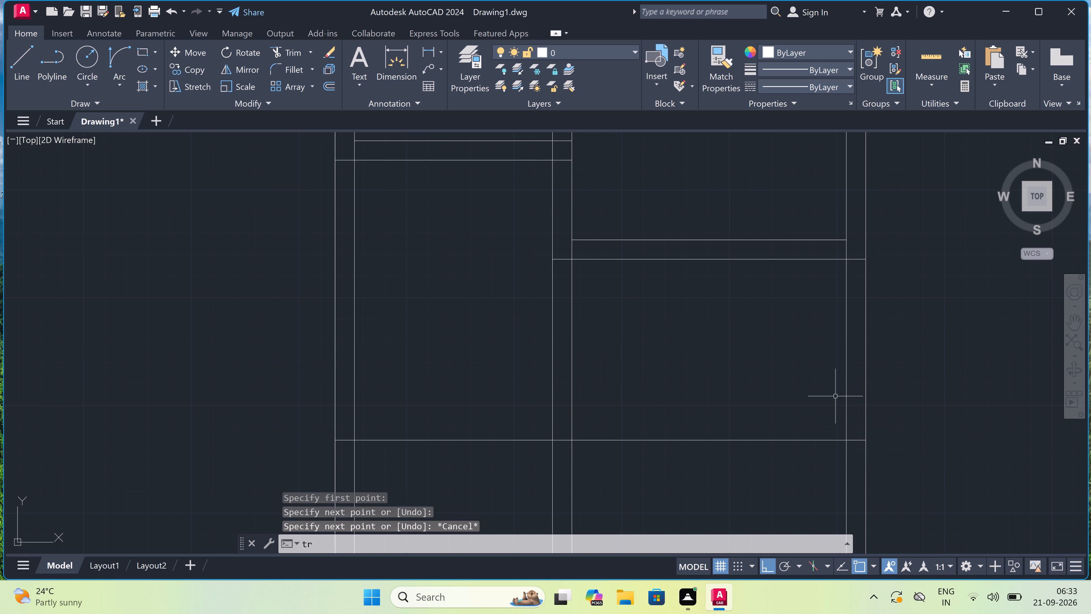
left_click(846, 387)
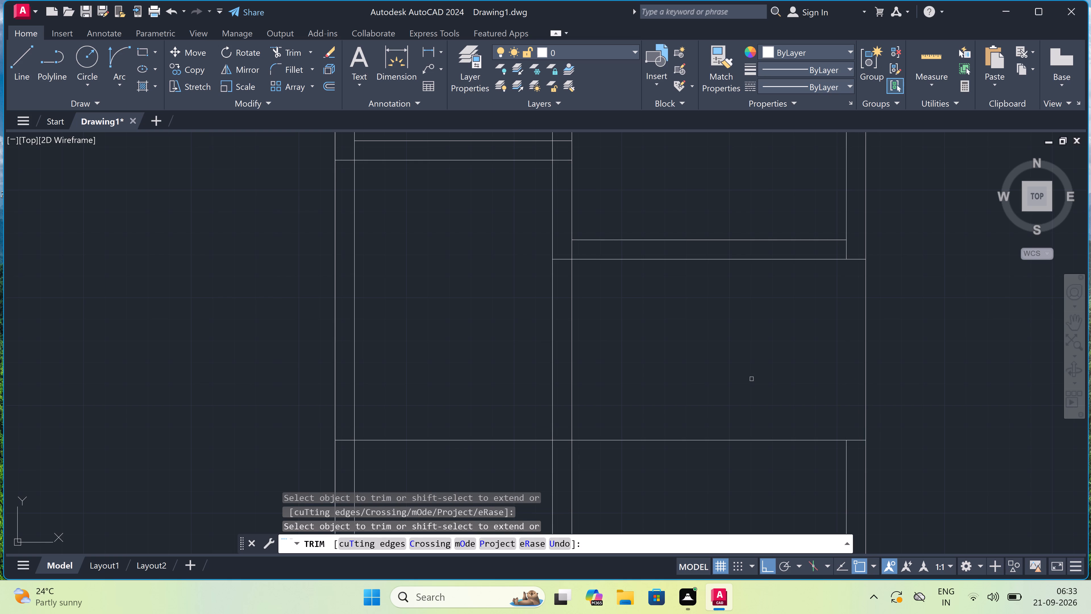
double_click(353, 377)
left_click(353, 377)
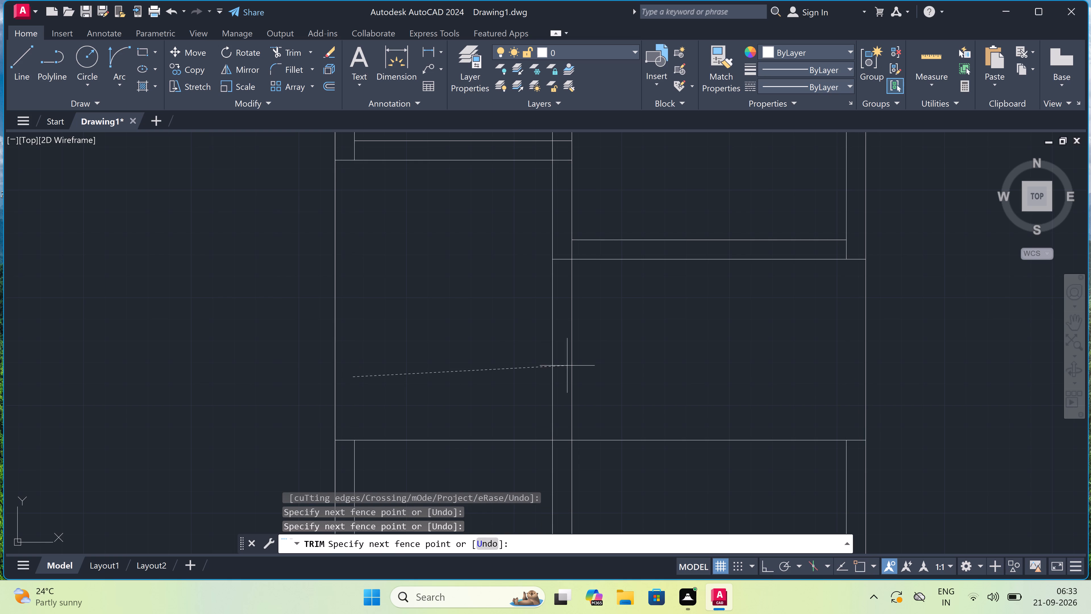
left_click_drag(732, 349, 737, 349)
scroll(649, 349, "down", 4)
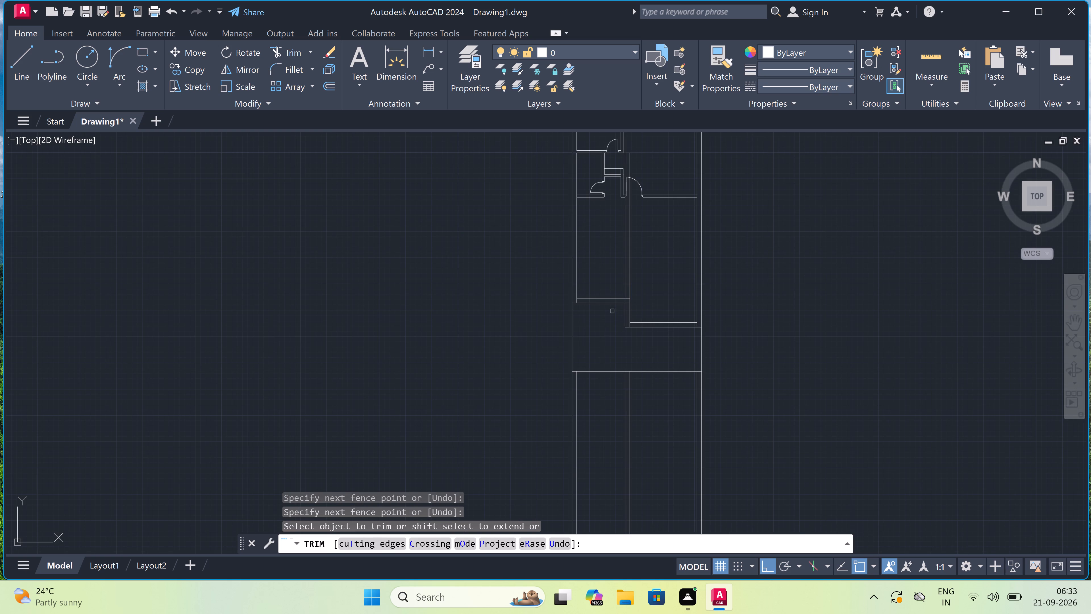
Trim the leftover segments at the left-room wall's corner with the left outer wall and its junction with the inner vertical wall.
scroll(589, 308, "up", 3)
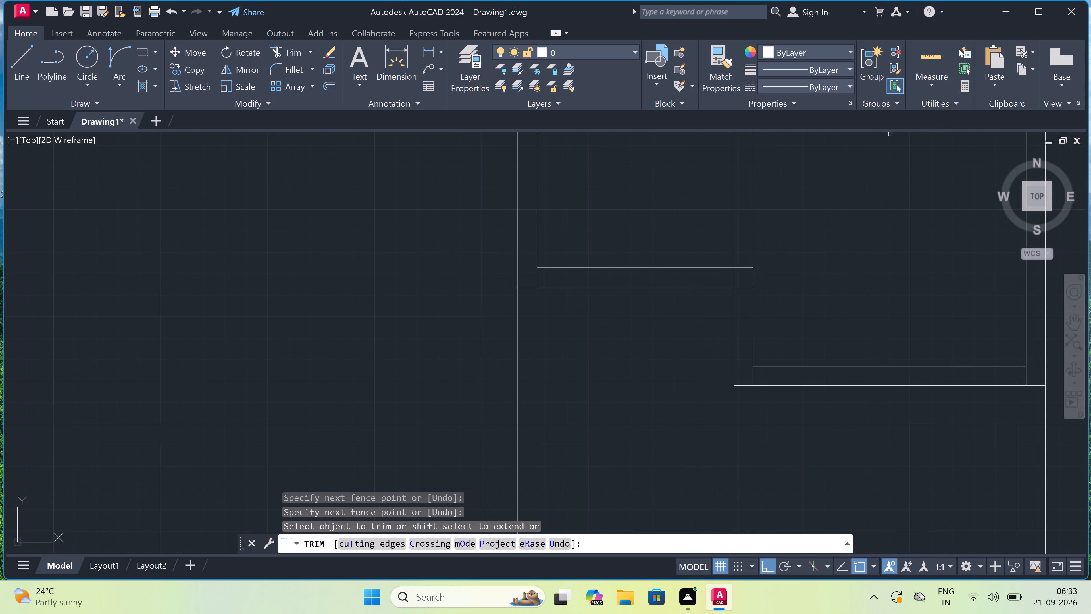
left_click(529, 285)
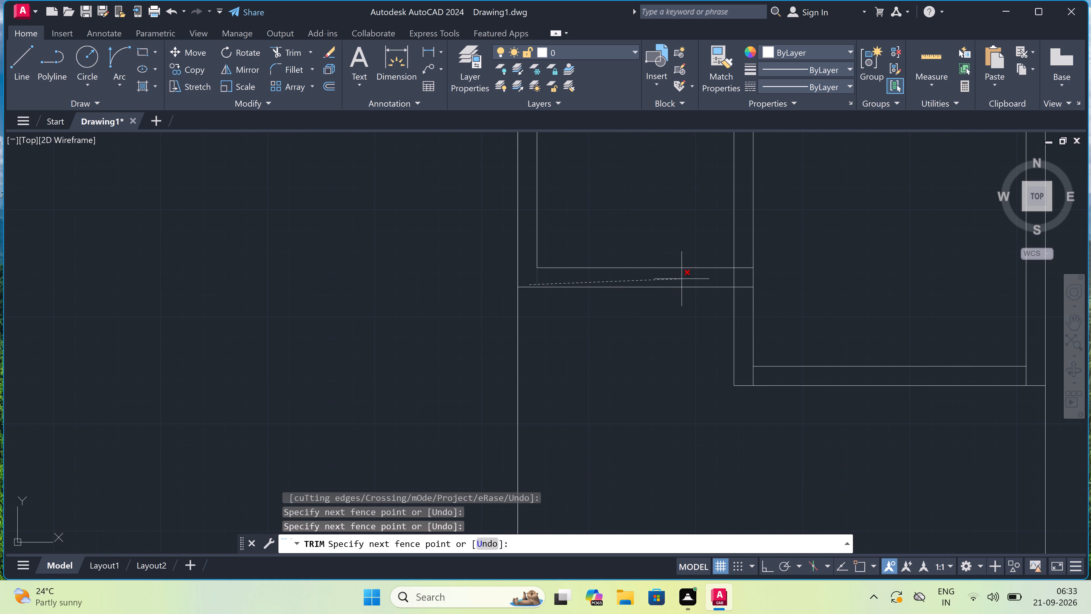
left_click(737, 279)
left_click(740, 280)
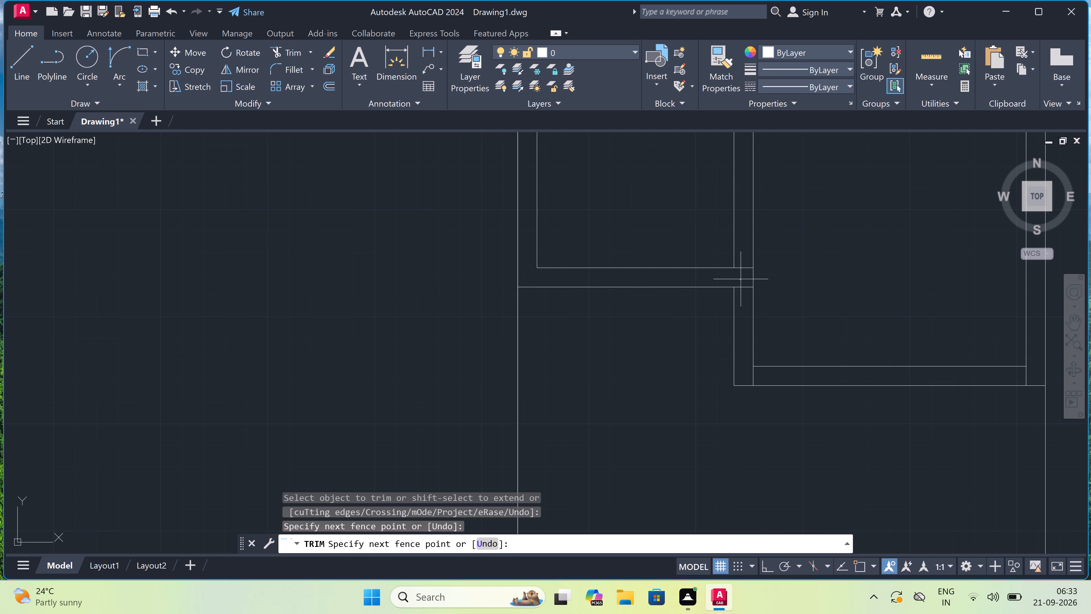
double_click(741, 279)
left_click(743, 290)
scroll(743, 290, "down", 3)
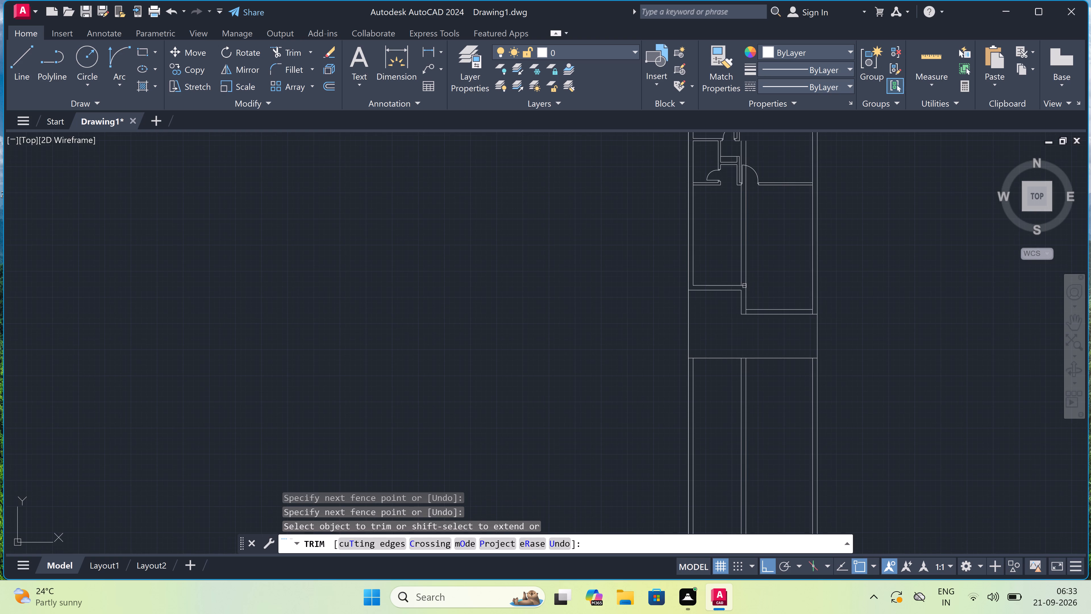
Trim away both lines of the inner vertical wall between the lower rooms and the leftover line beside the door above.
left_click(737, 261)
left_click(752, 254)
scroll(735, 152, "up", 3)
left_click(740, 148)
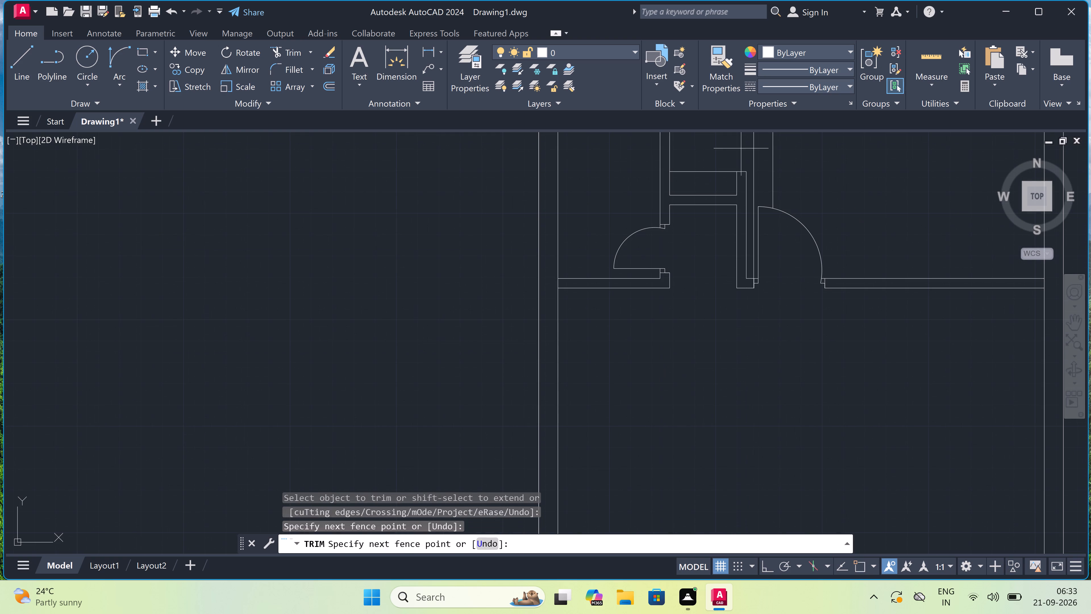
double_click(795, 158)
Trim all the vertical wall lines that run below the bottom horizontal line.
scroll(676, 288, "down", 4)
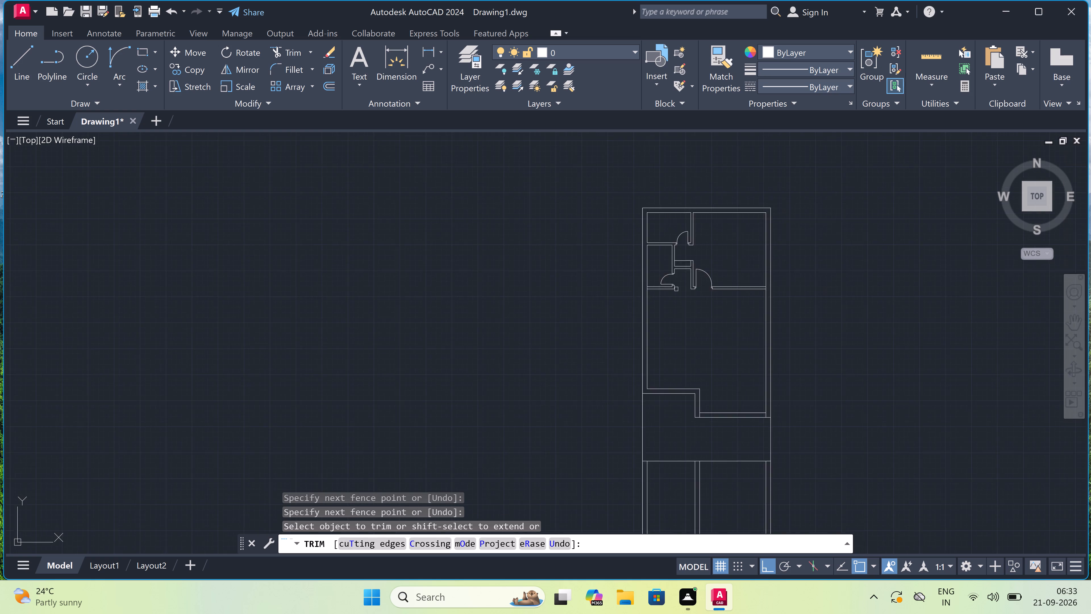
scroll(676, 291, "down", 3)
scroll(689, 329, "up", 4)
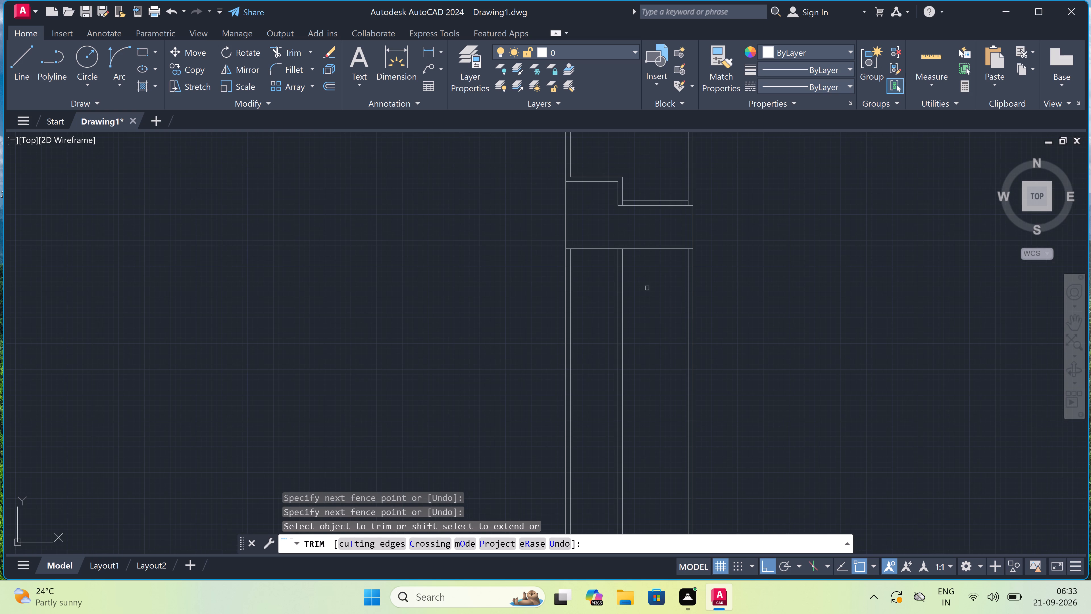
scroll(623, 234, "down", 3)
scroll(621, 201, "up", 3)
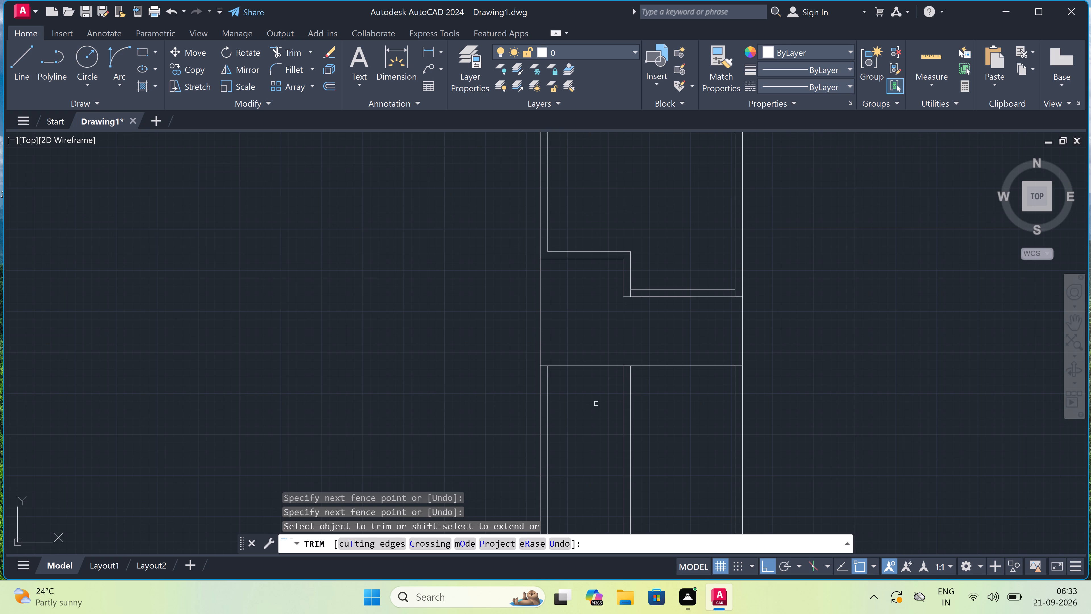
left_click_drag(508, 408, 518, 409)
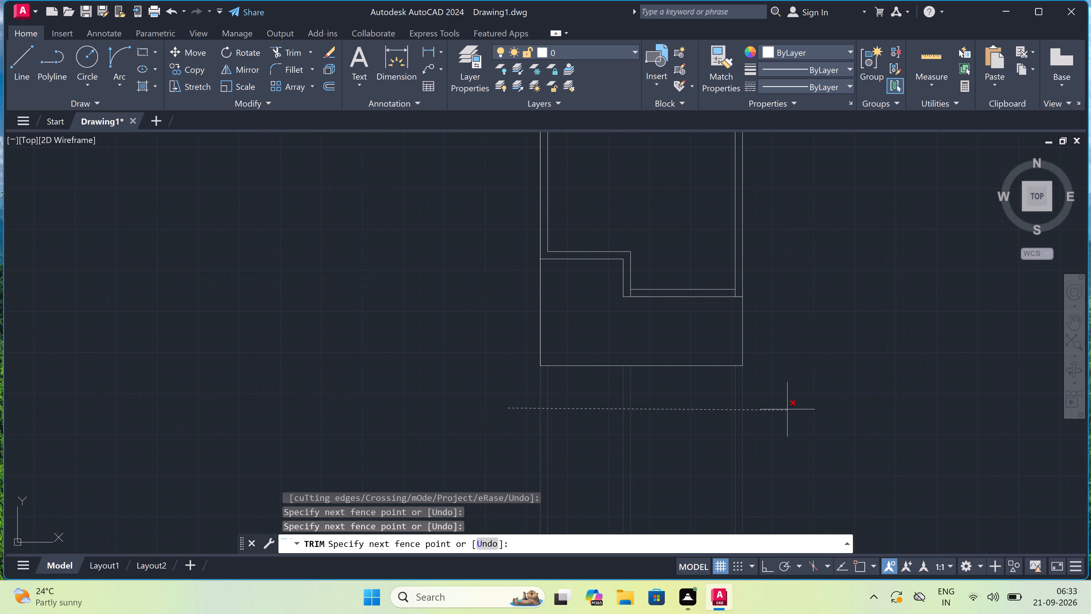
left_click(786, 409)
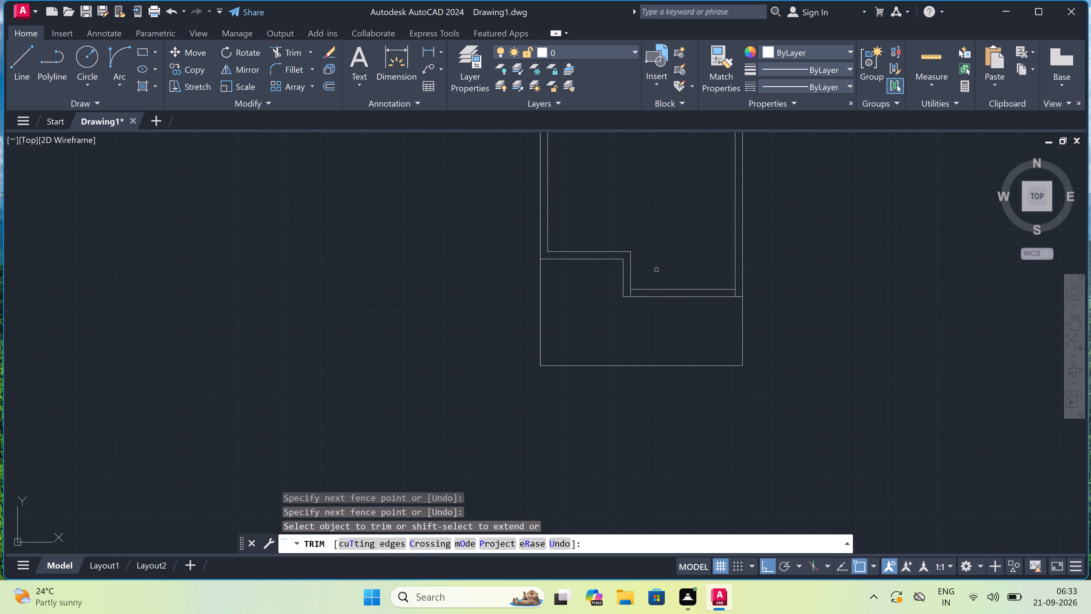
Trim the short leftover segments at the stepped wall's lower inner corner and at its corner with the right outer wall.
scroll(626, 287, "up", 3)
left_click(631, 306)
left_click(658, 316)
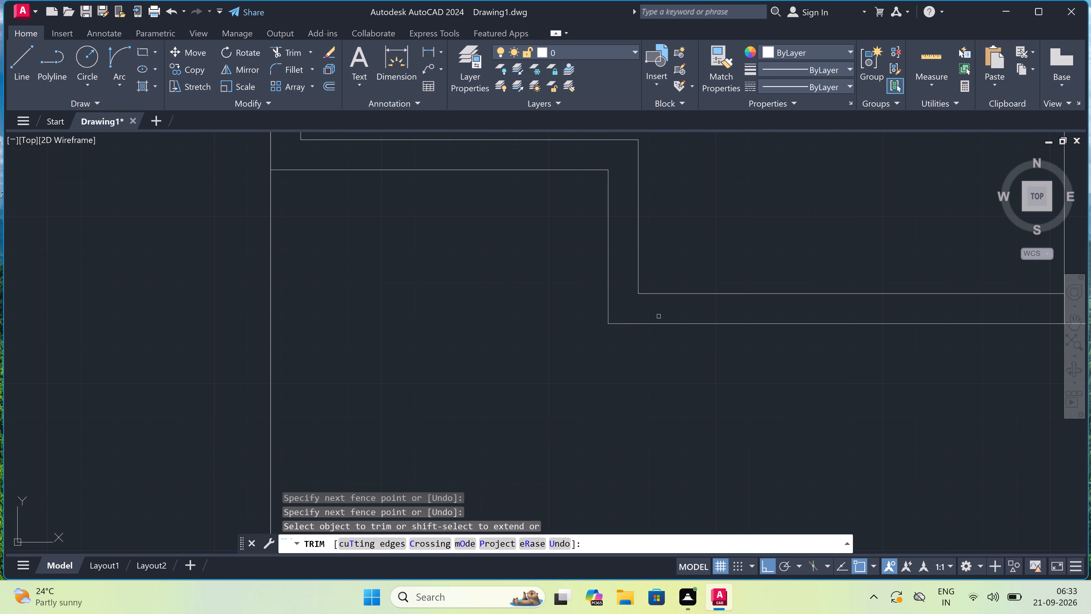
scroll(659, 316, "down", 4)
scroll(767, 310, "up", 3)
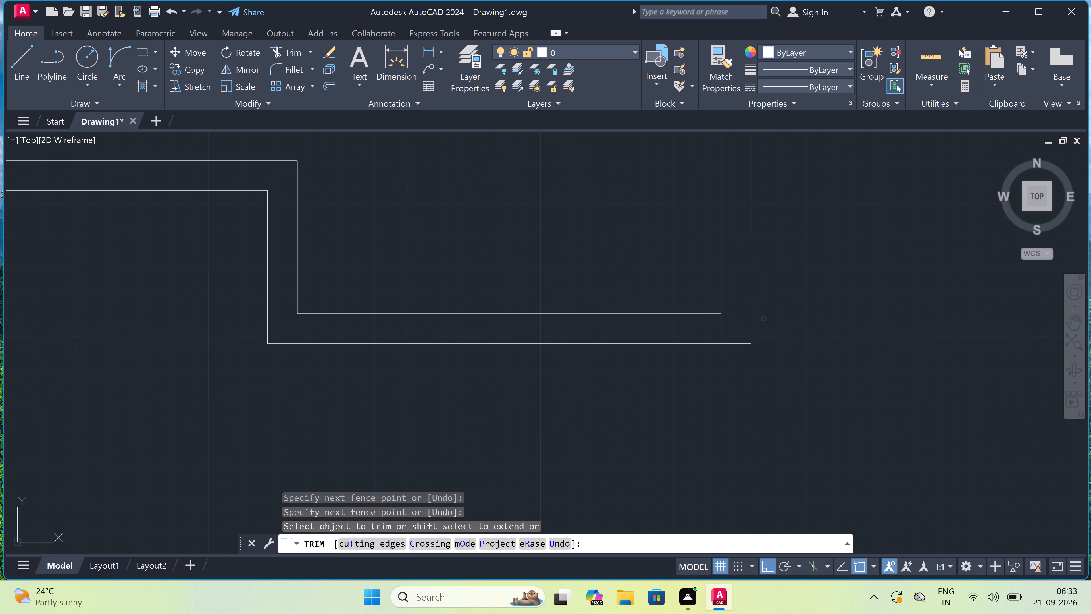
left_click(711, 333)
left_click(736, 333)
key("Escape")
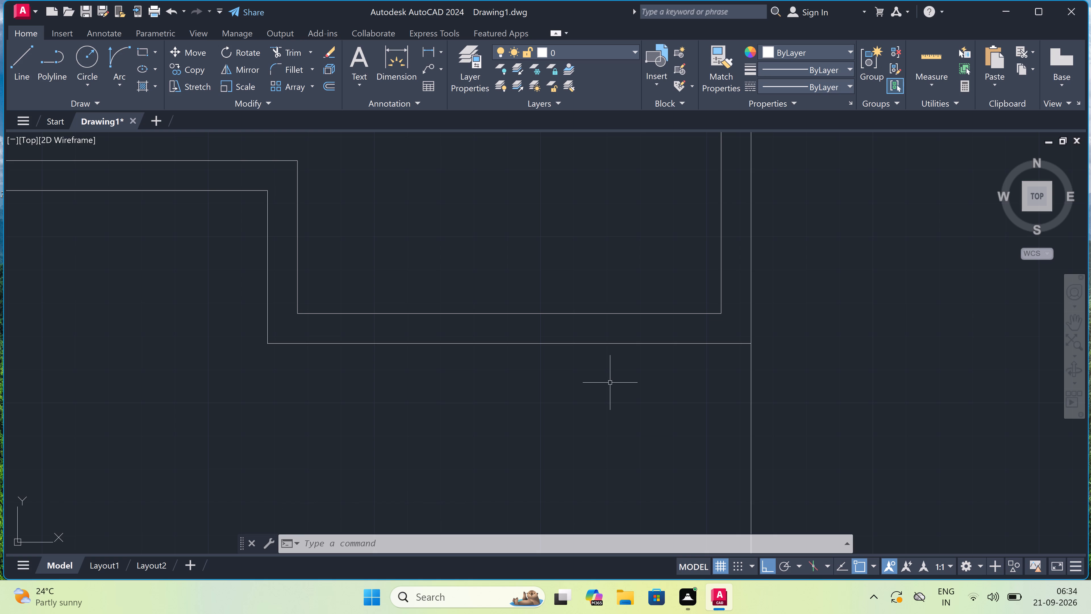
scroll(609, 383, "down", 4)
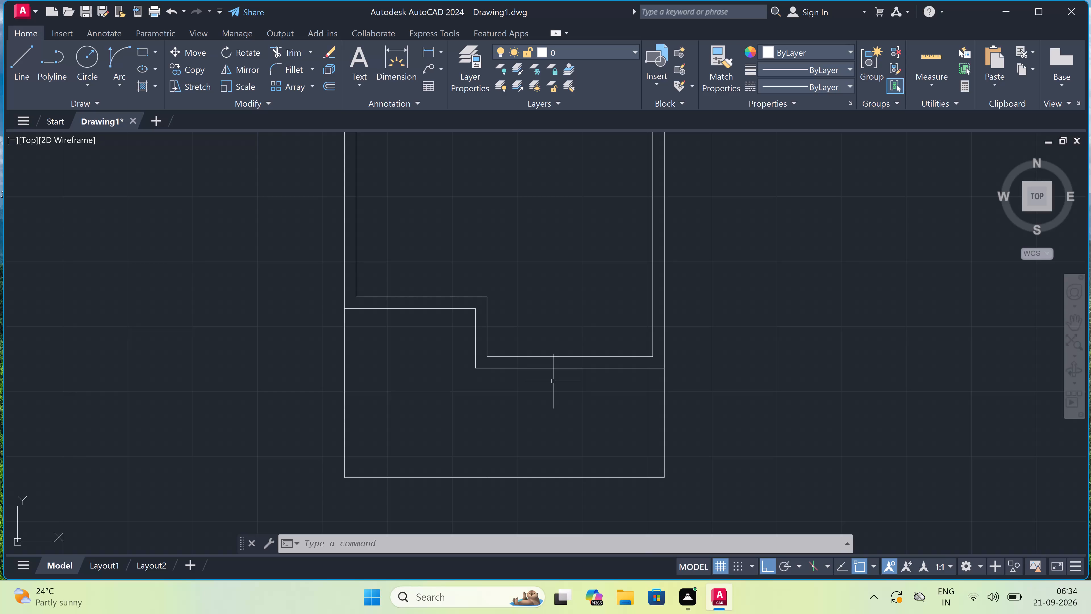
Offset the lower line of the wall beside the upper door 22'10" downward, below the stepped wall.
key("o")
key("space")
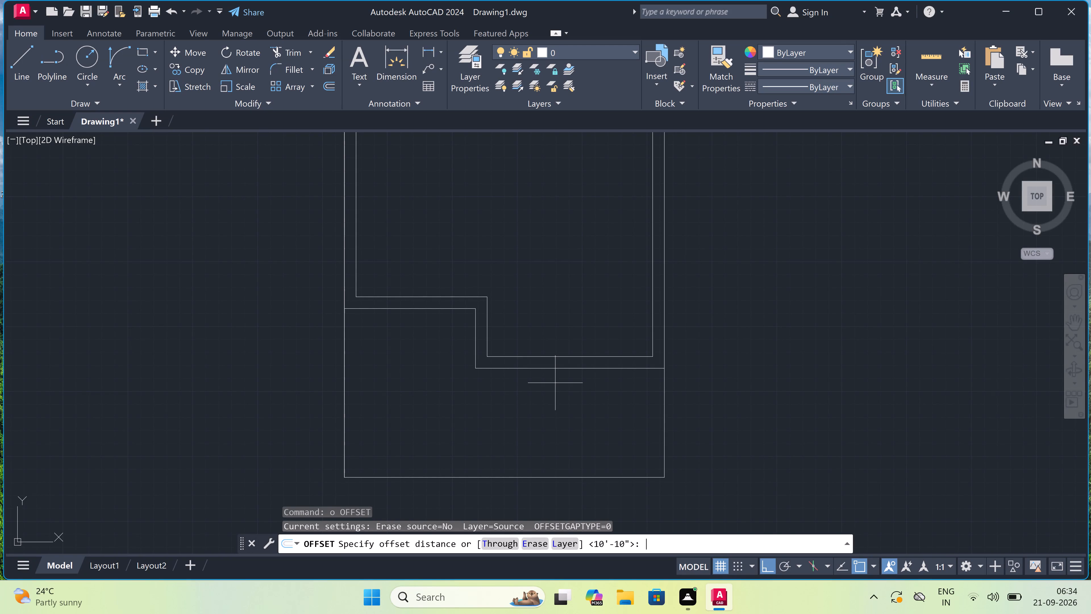
scroll(555, 383, "down", 1)
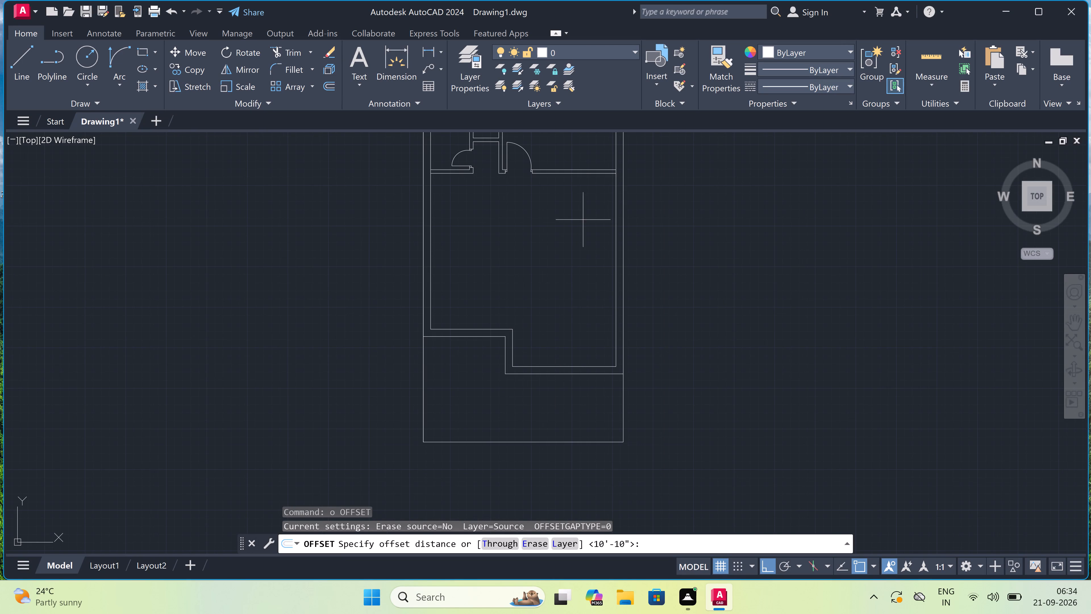
left_click_drag(582, 175, 582, 219)
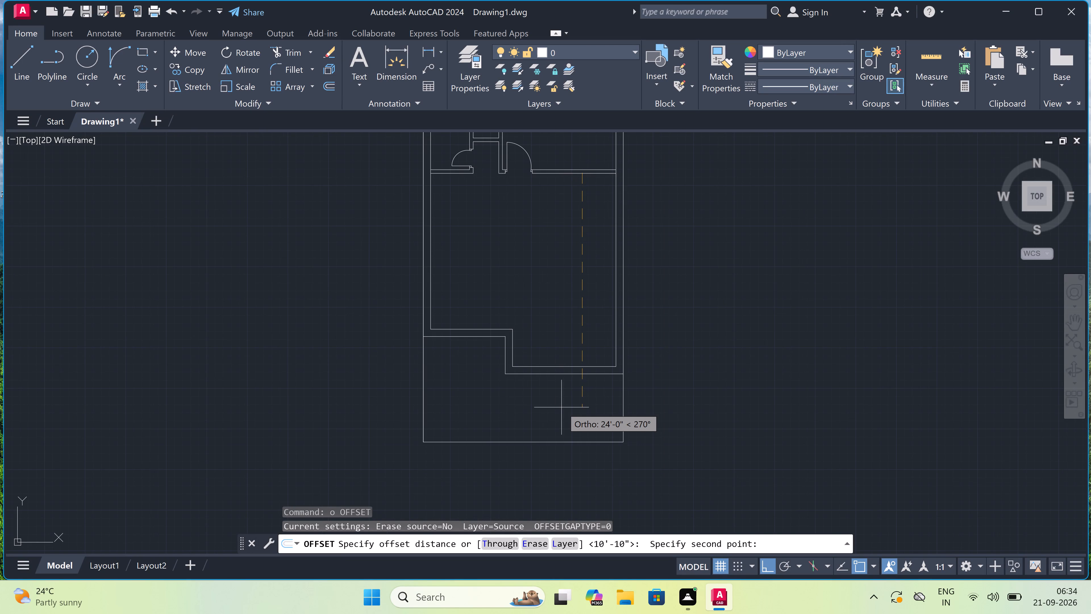
type("22'")
type("10")
type("\"")
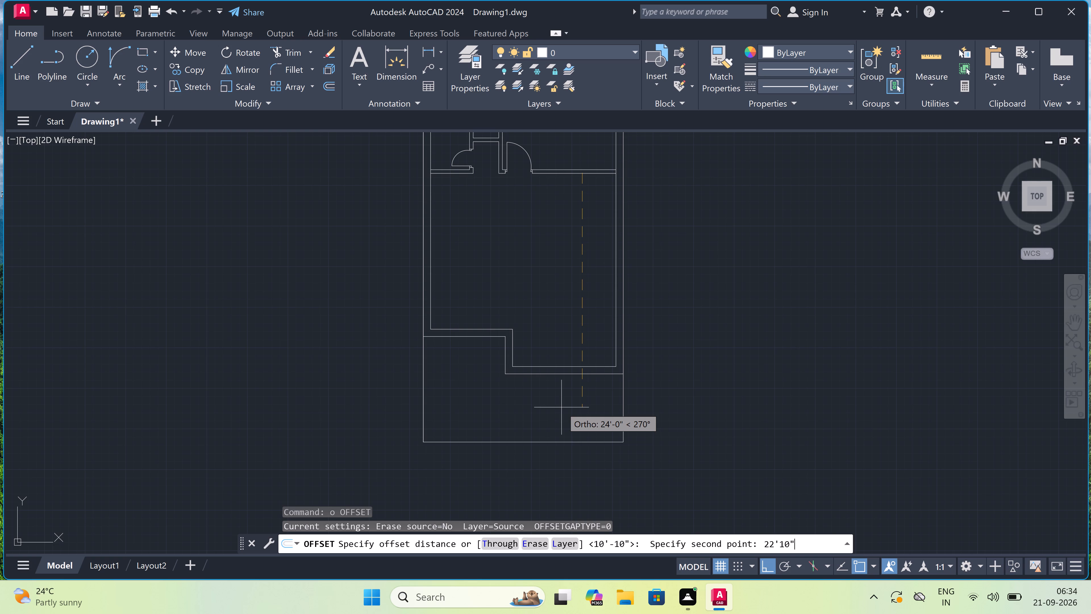
key("space")
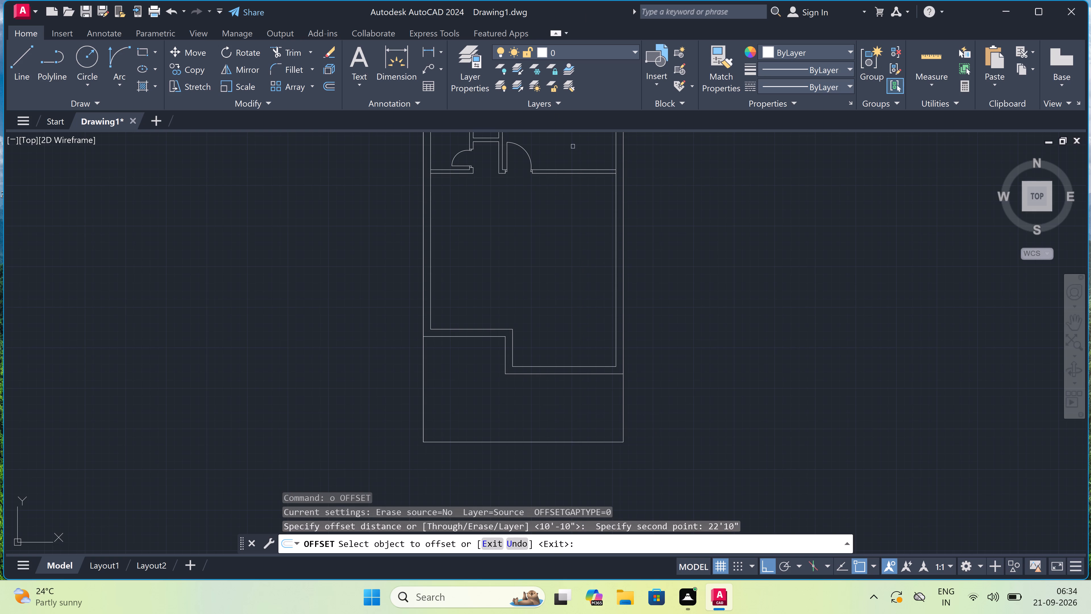
double_click(574, 174)
double_click(558, 248)
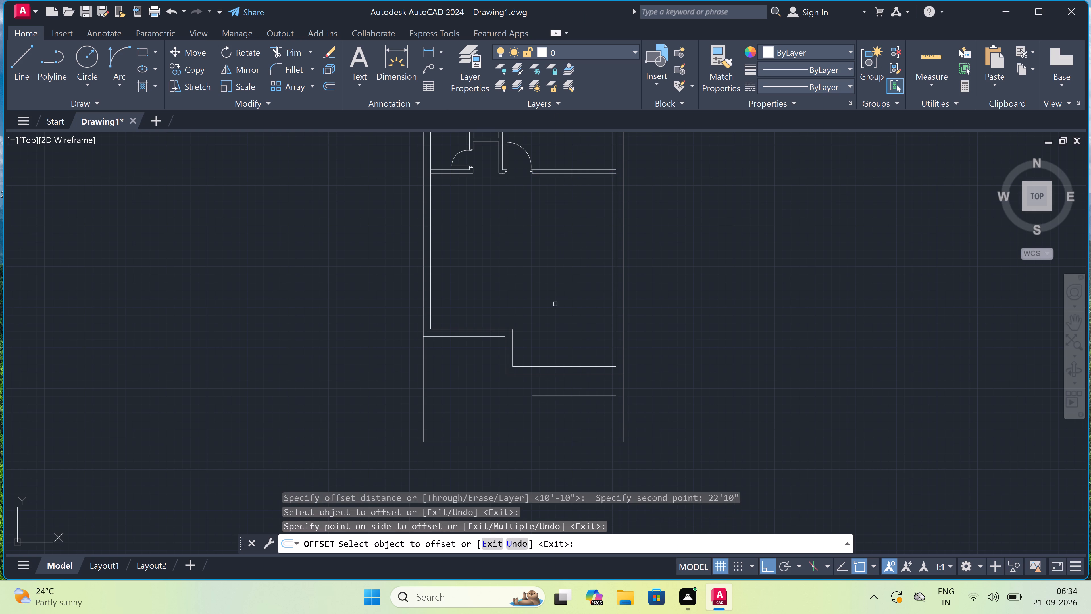
key("Escape")
Offset the new horizontal line below the stepped wall 9" downward.
scroll(559, 407, "up", 1)
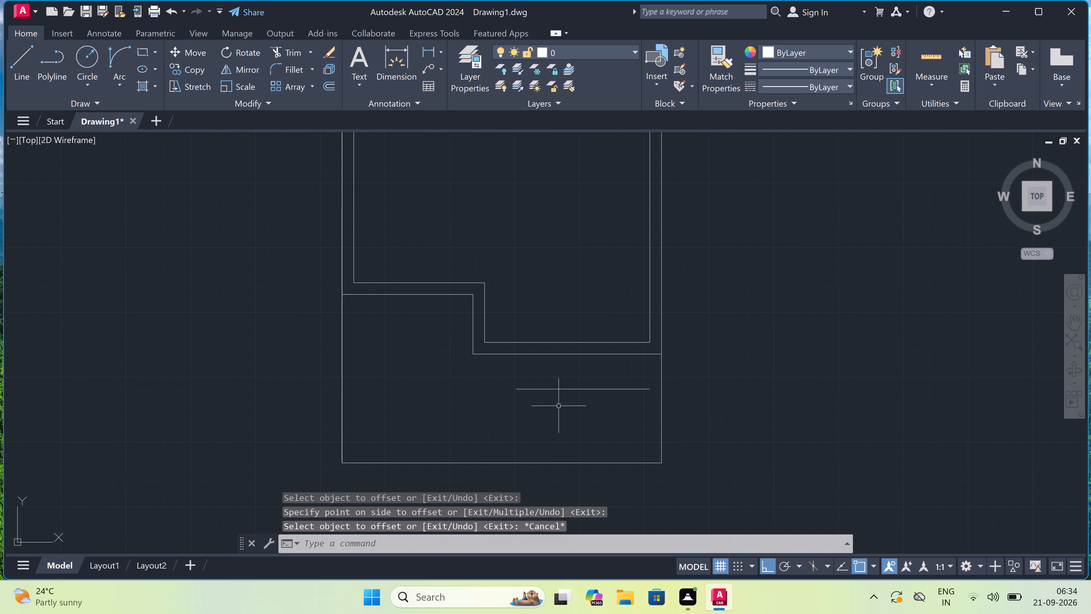
scroll(559, 406, "up", 1)
key("space")
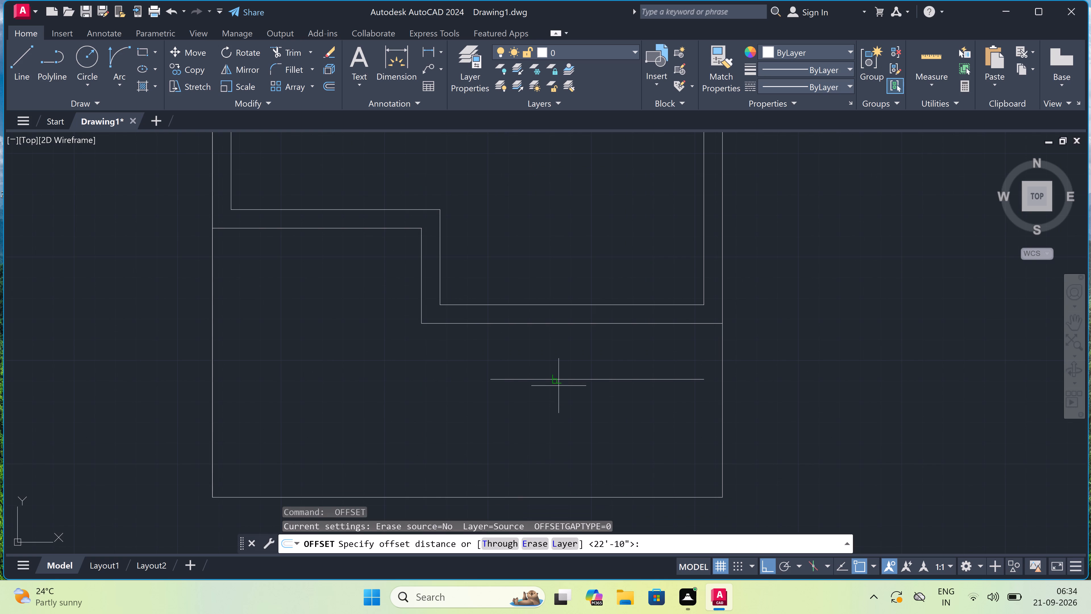
left_click(557, 381)
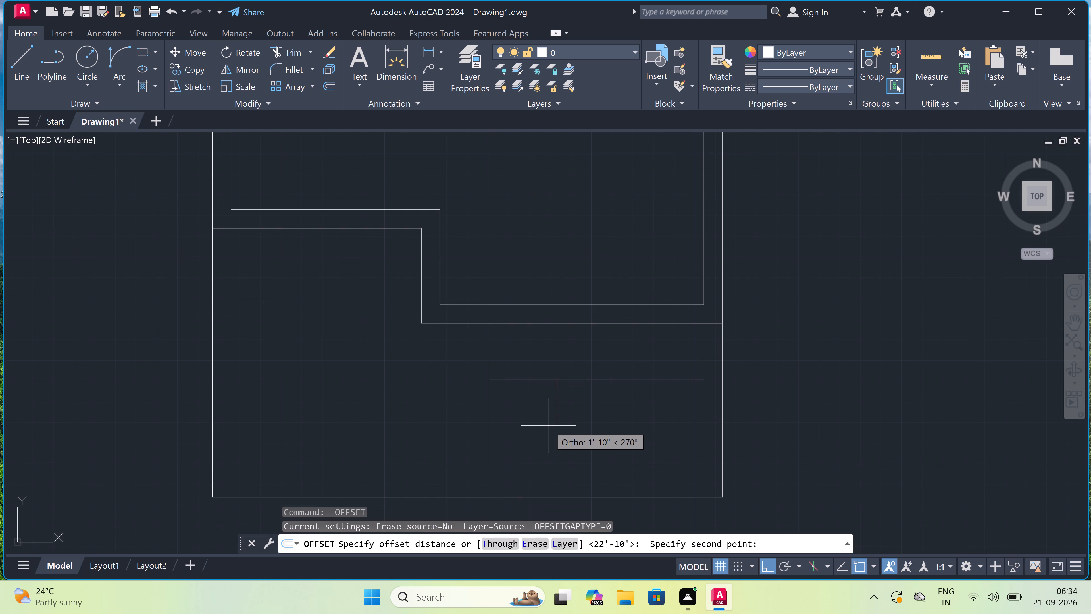
type("9\"")
key("space")
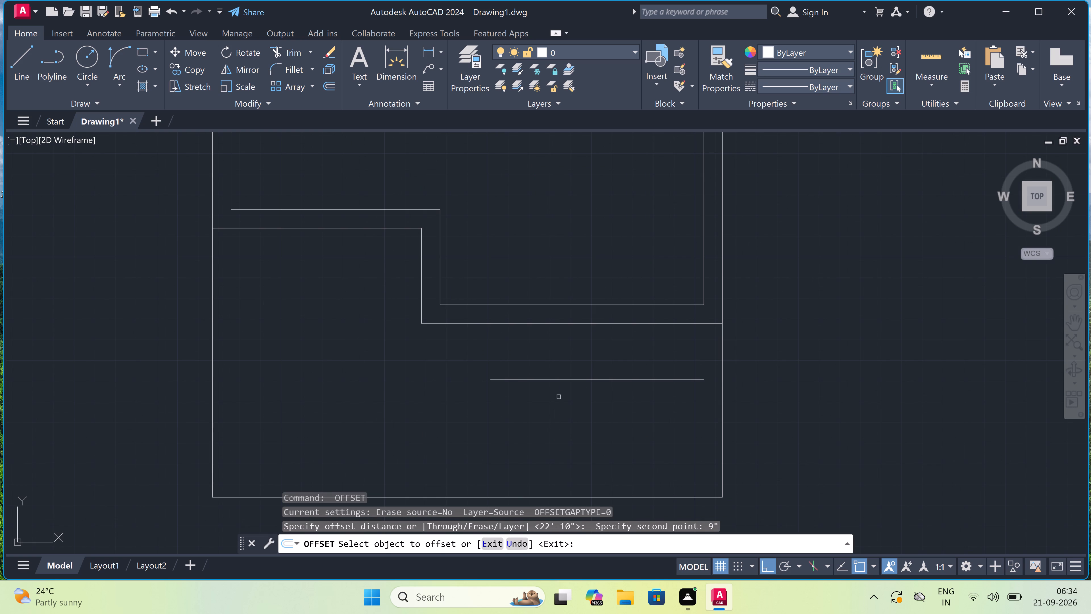
left_click(557, 381)
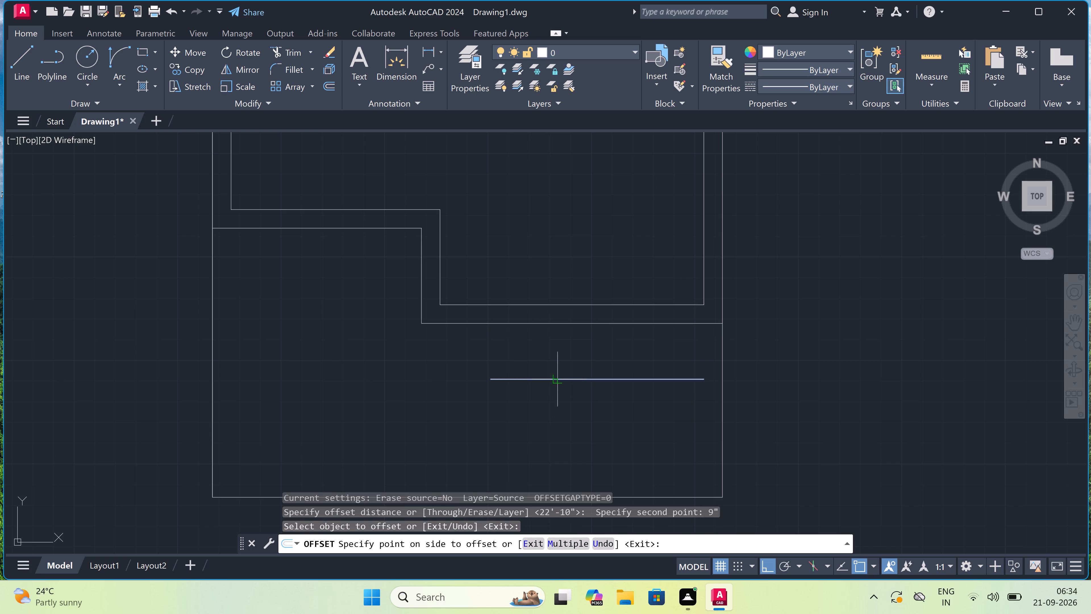
left_click(548, 457)
key("Escape")
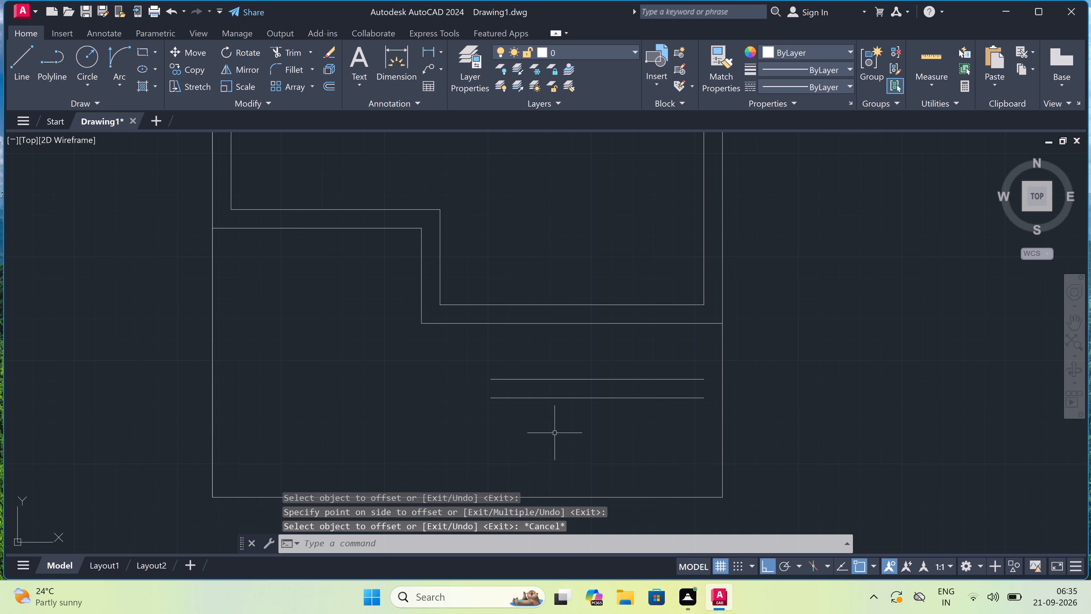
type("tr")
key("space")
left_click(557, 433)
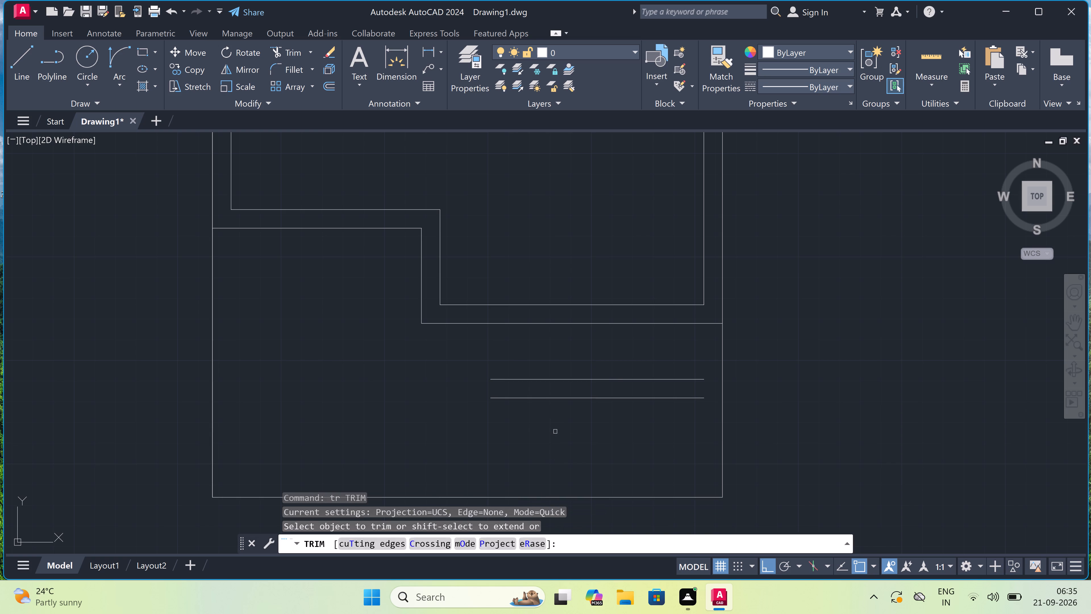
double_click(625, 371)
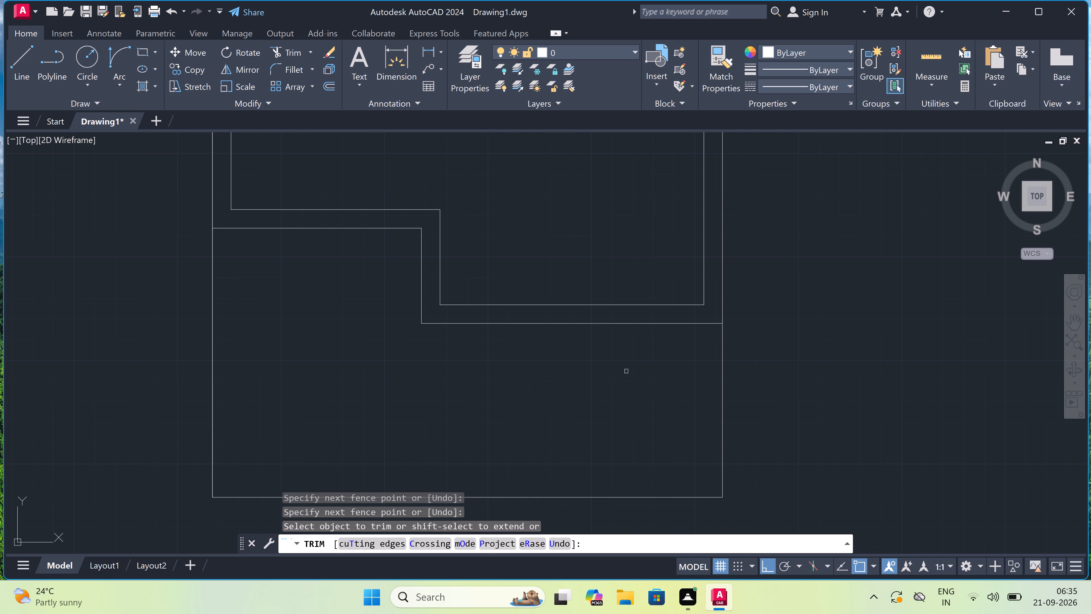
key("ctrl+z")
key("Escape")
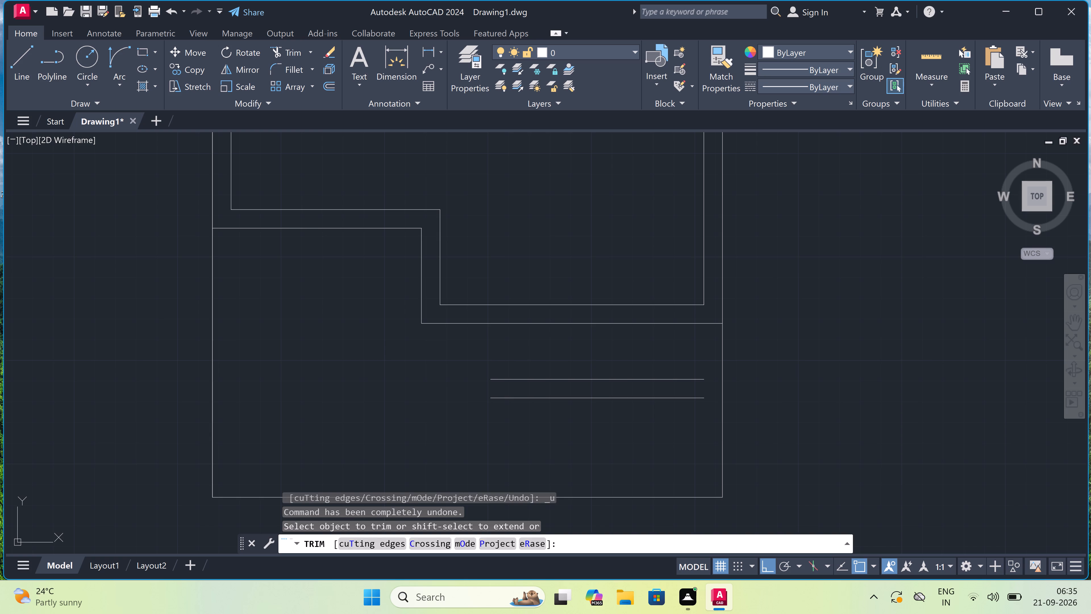
Extend both new horizontal lines to the outer line of the right outer wall.
type("ex")
key("space")
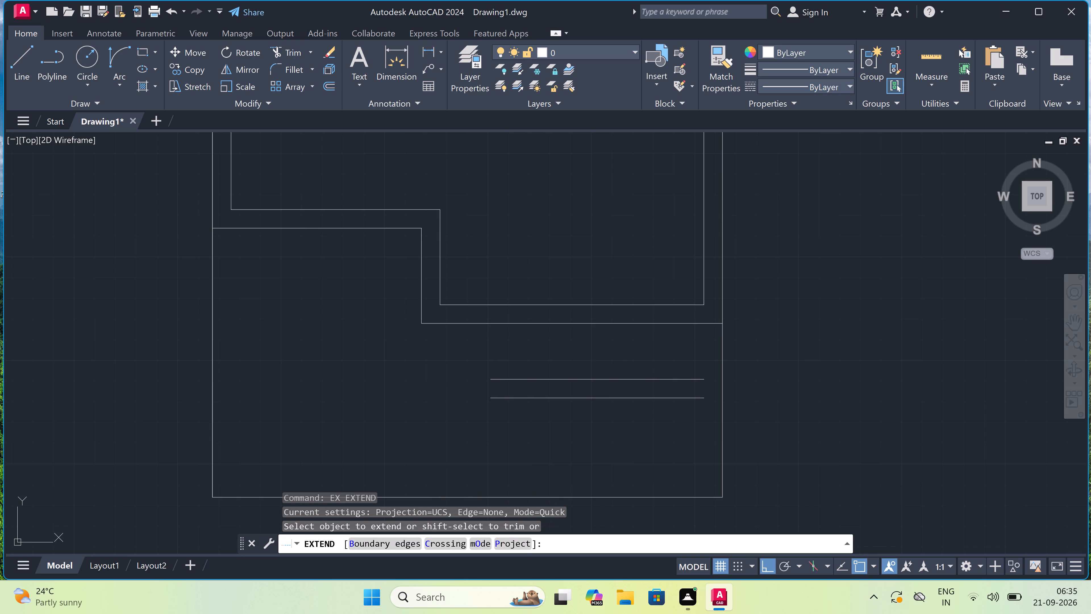
left_click(647, 379)
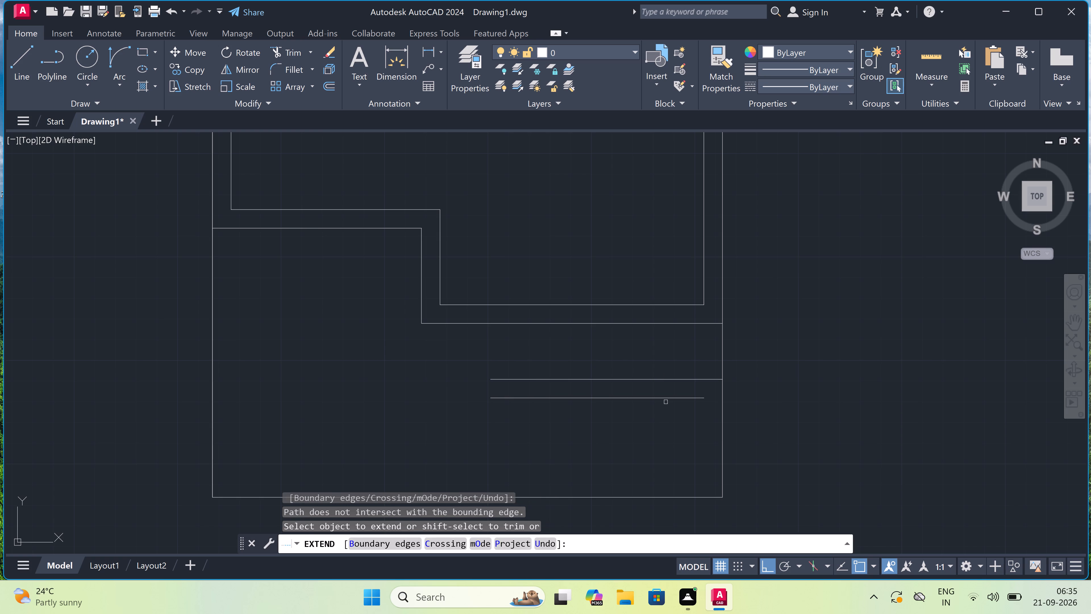
double_click(667, 397)
key("Escape")
Draw a vertical line continuing the right outer wall's inner face down to the upper new horizontal line.
key("l")
key("space")
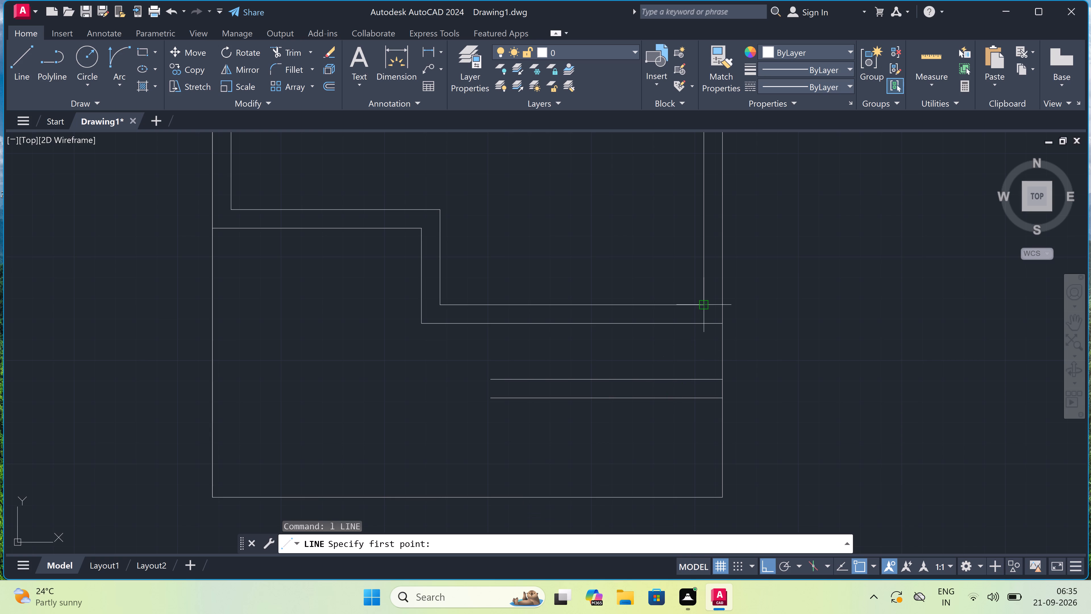
left_click_drag(702, 306, 704, 314)
left_click(702, 379)
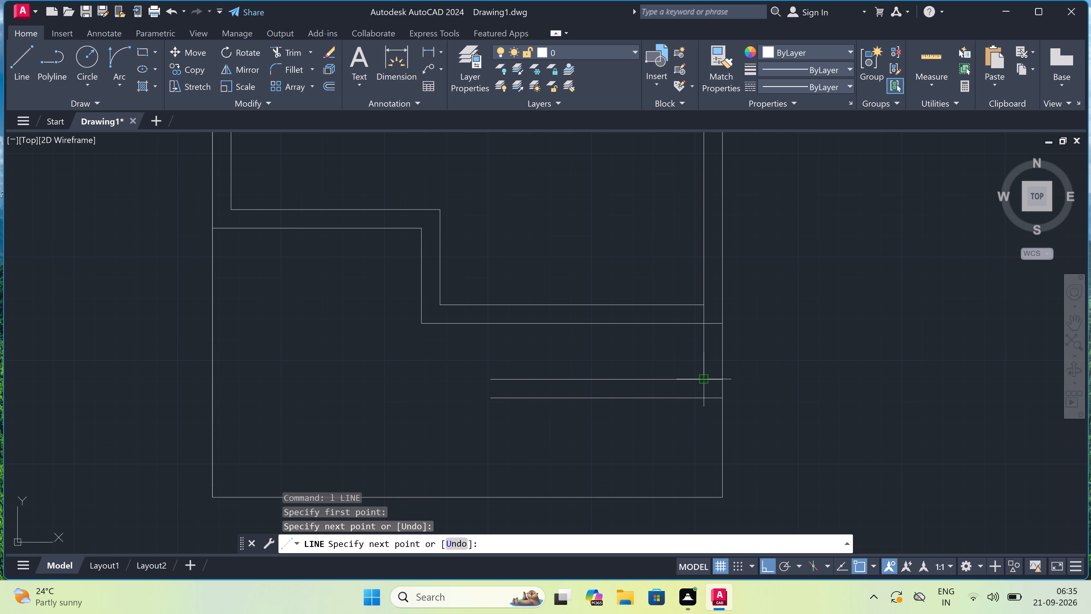
key("Escape")
Draw lines from the stepped wall's lower outer corner down to the lower new line's level and across to its left end.
key("space")
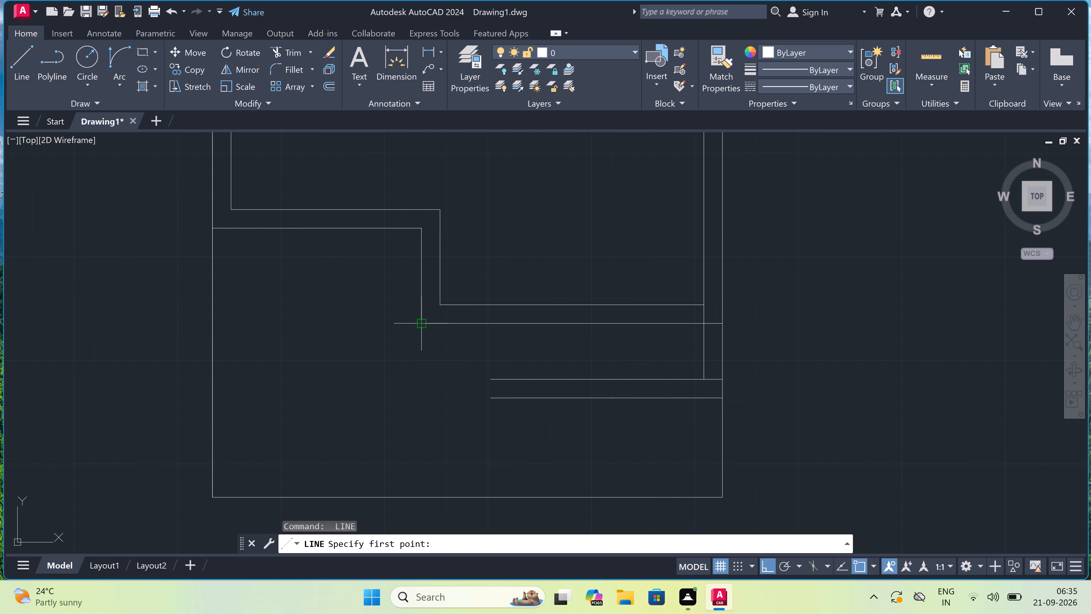
left_click_drag(421, 324, 421, 328)
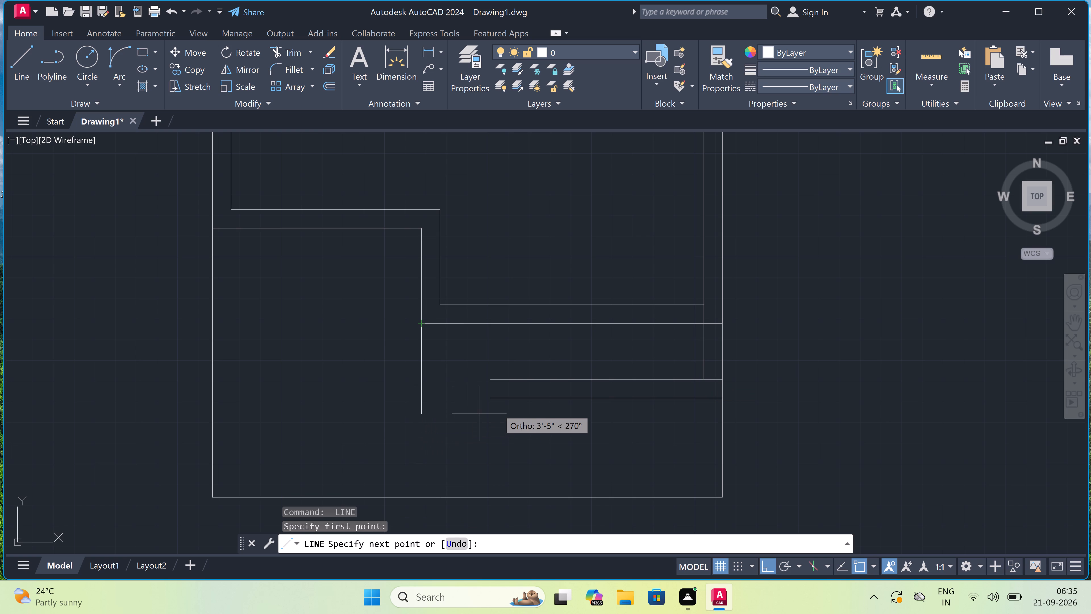
double_click(425, 400)
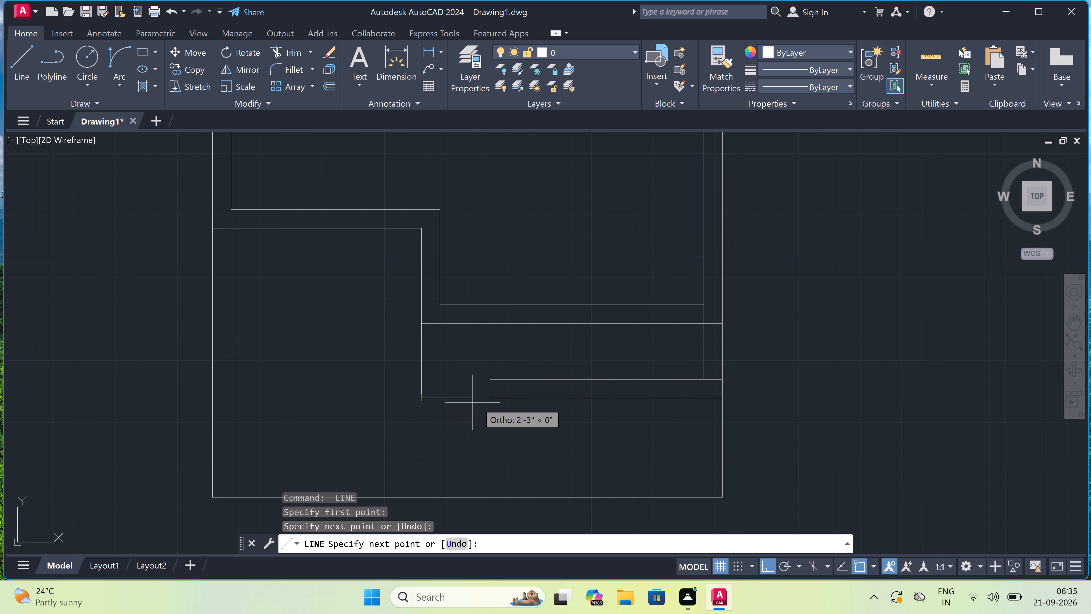
triple_click(487, 399)
key("Escape")
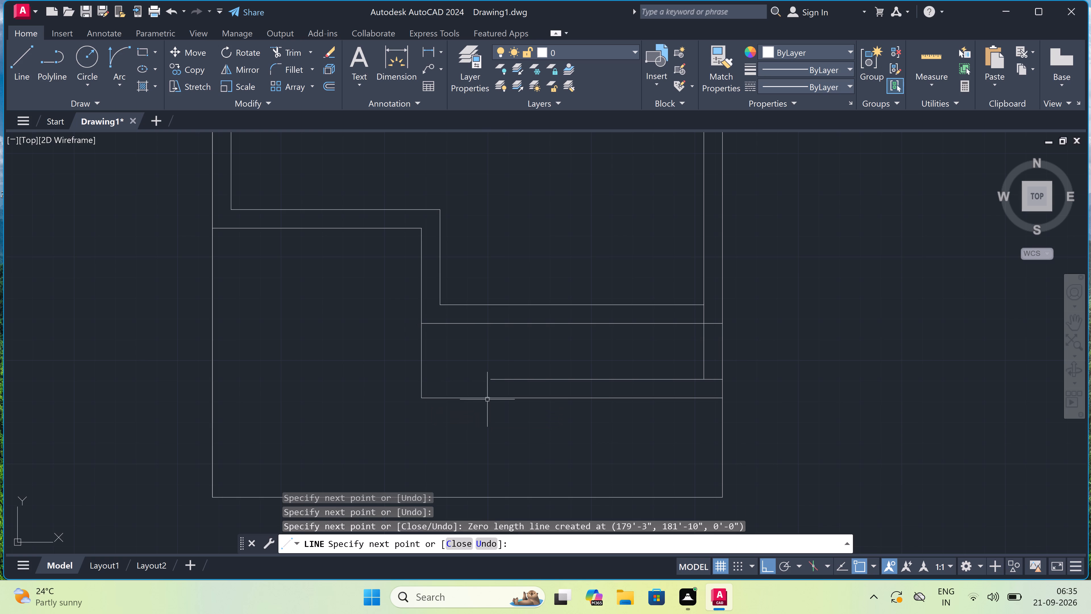
Draw lines from the upper new line's left end across and up to the stepped wall's lower inner corner.
key("space")
left_click(491, 381)
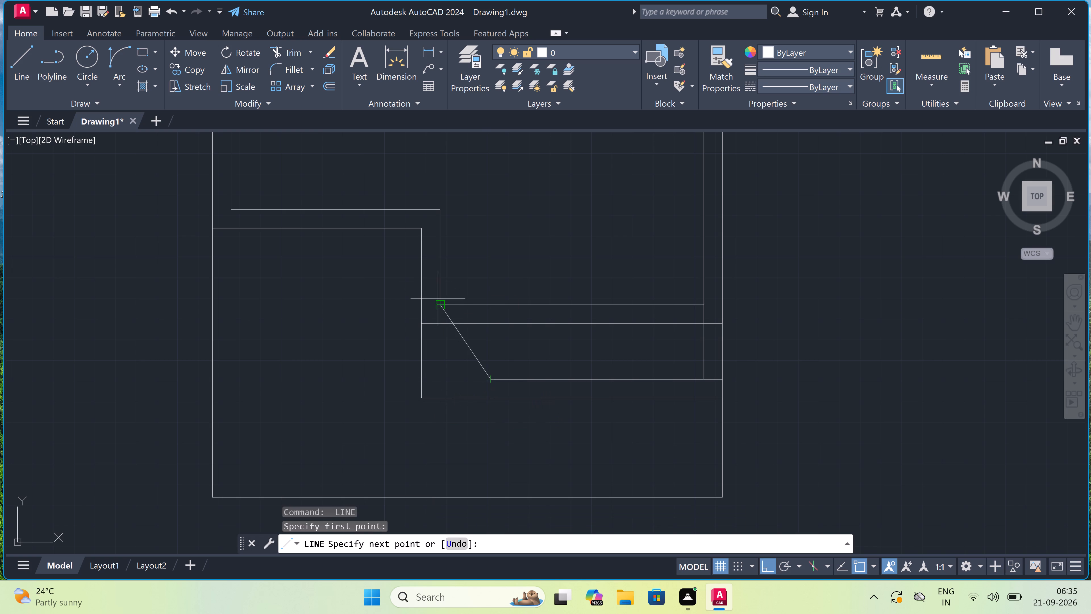
left_click(440, 379)
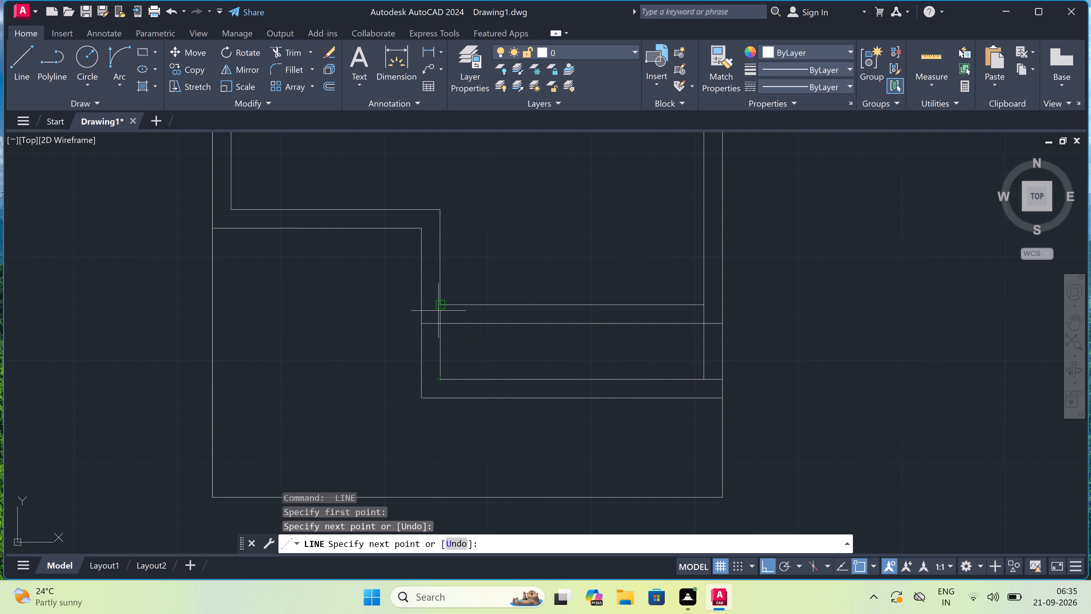
double_click(438, 307)
key("Escape")
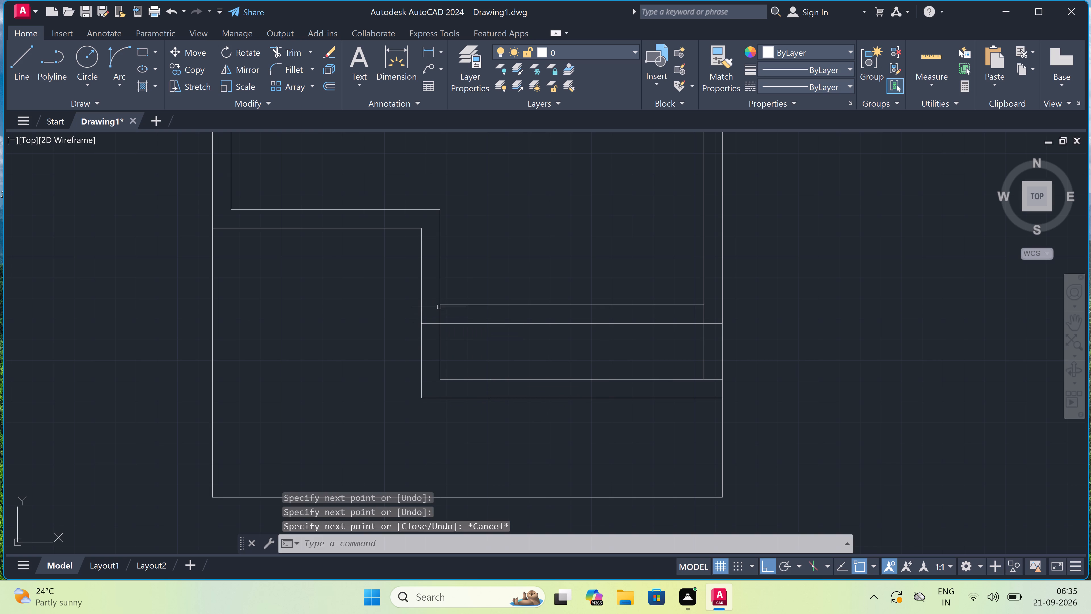
Trim away both lines of the old lower horizontal wall, including the leftover piece inside the right outer wall.
key("t")
key("r")
key("space")
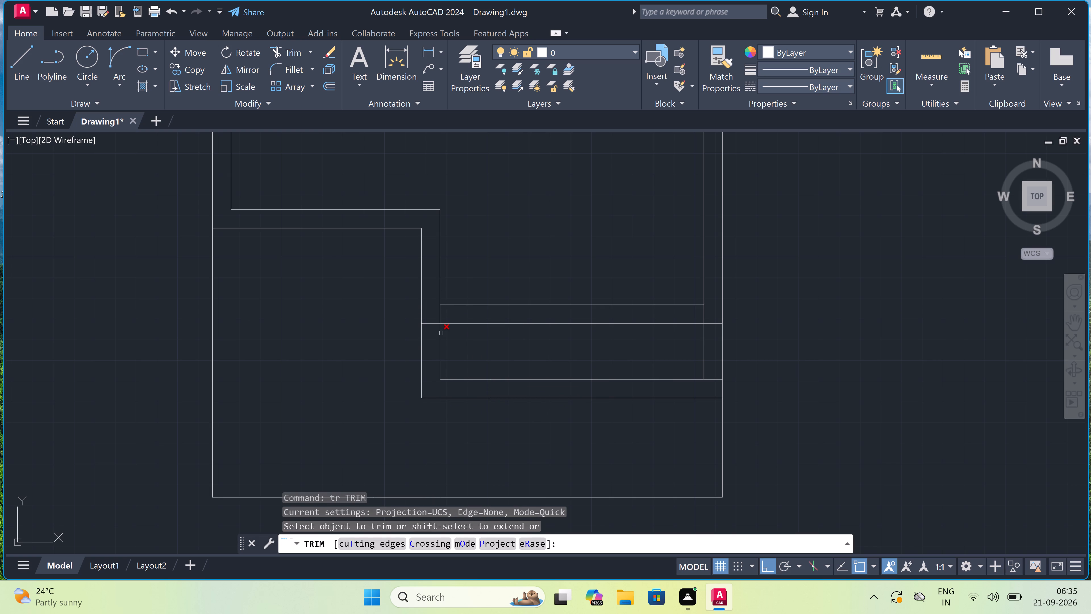
left_click(433, 325)
left_click_drag(486, 337, 488, 333)
left_click(495, 287)
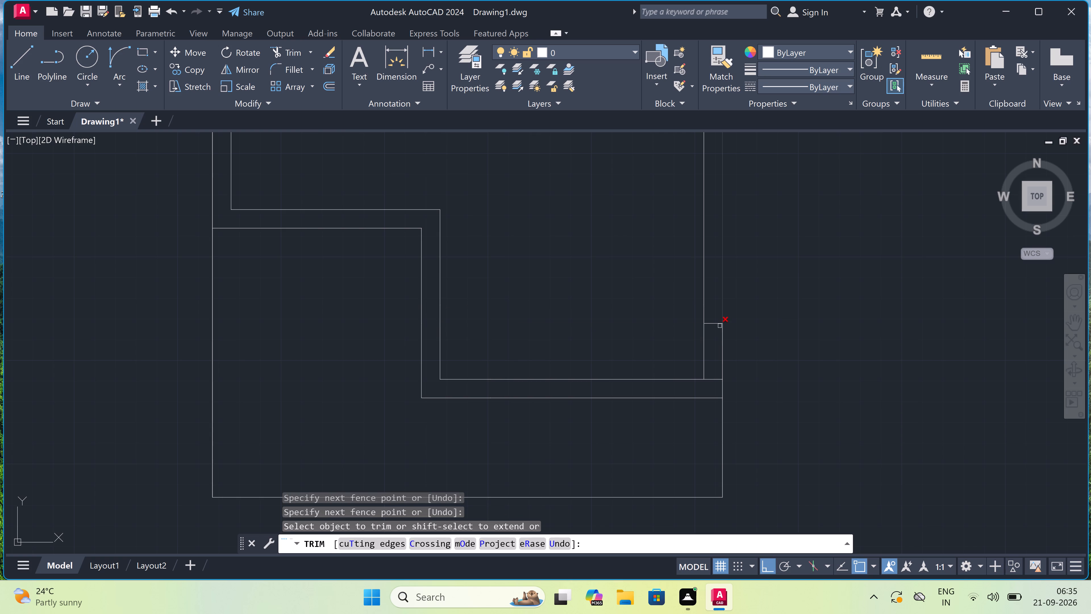
scroll(719, 331, "up", 2)
left_click(707, 297)
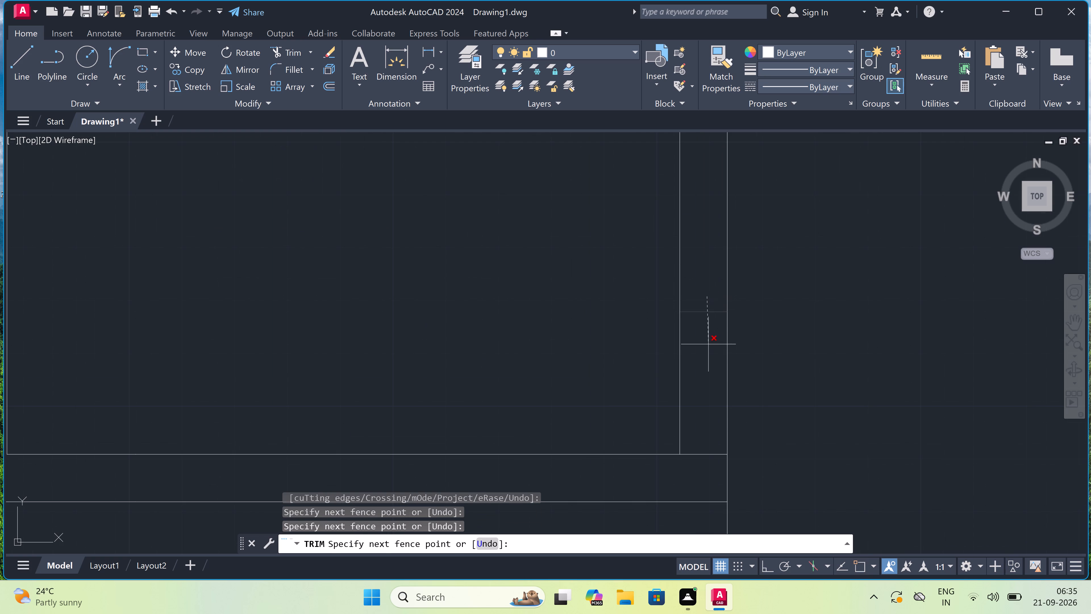
left_click(708, 340)
Trim the short leftover of the new wall's upper line at the corner with the right outer wall.
scroll(709, 340, "down", 3)
scroll(711, 376, "up", 2)
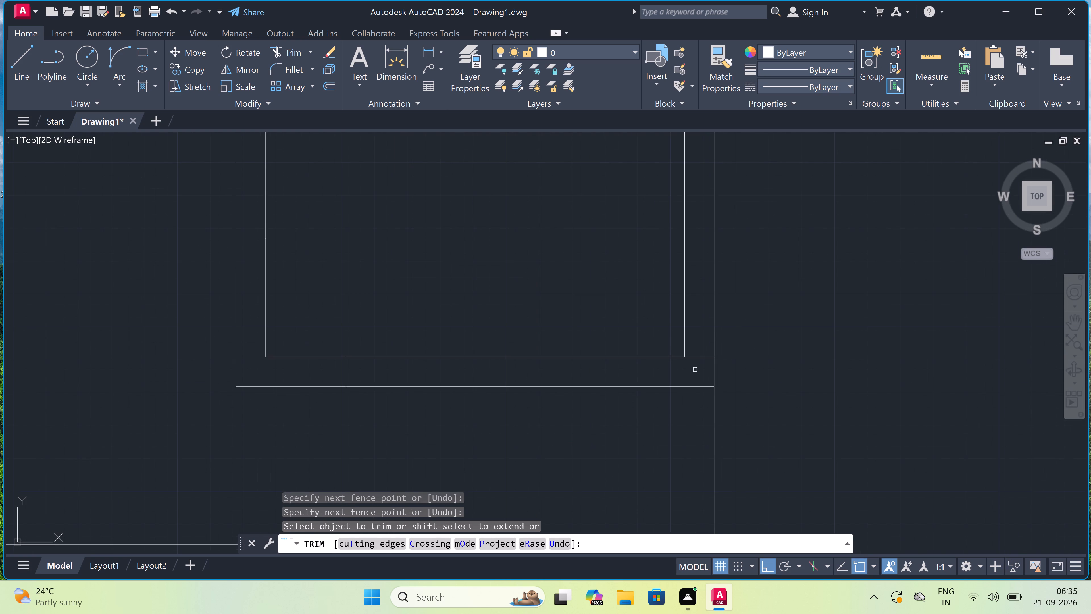
left_click(688, 368)
left_click(696, 352)
scroll(696, 352, "down", 4)
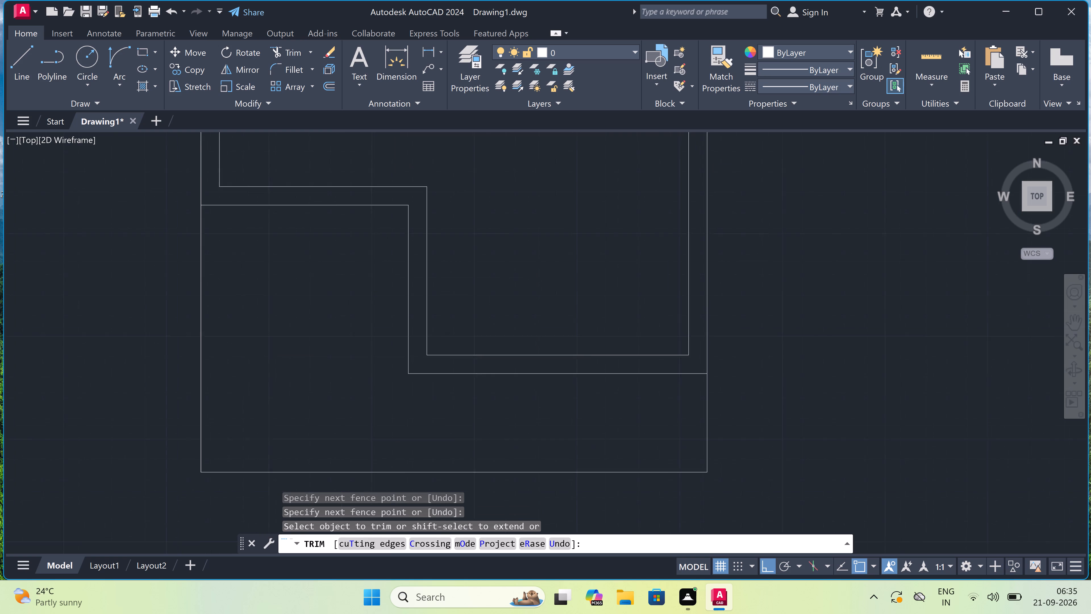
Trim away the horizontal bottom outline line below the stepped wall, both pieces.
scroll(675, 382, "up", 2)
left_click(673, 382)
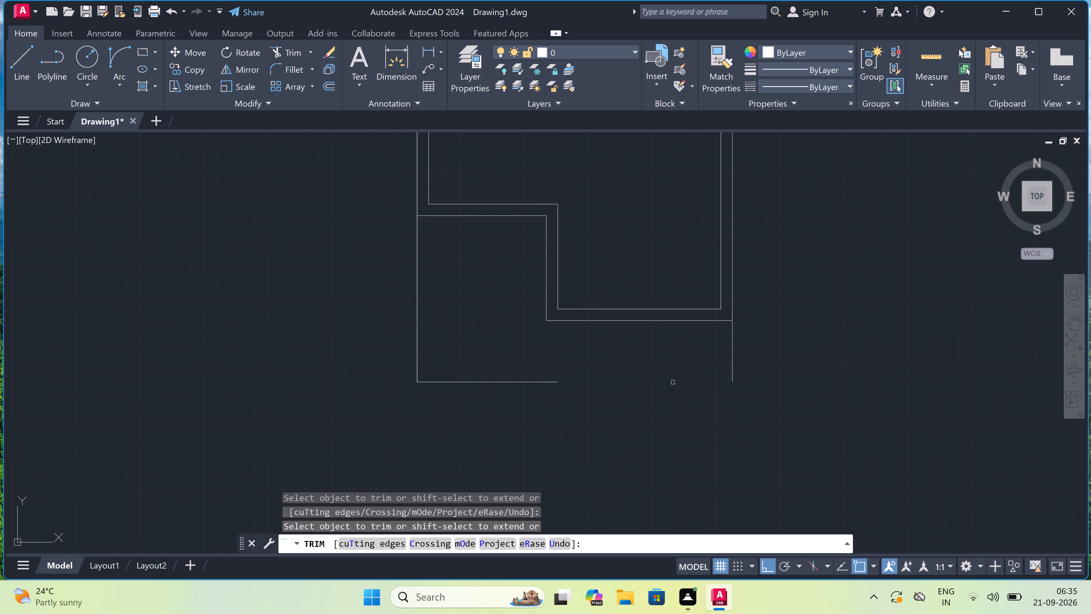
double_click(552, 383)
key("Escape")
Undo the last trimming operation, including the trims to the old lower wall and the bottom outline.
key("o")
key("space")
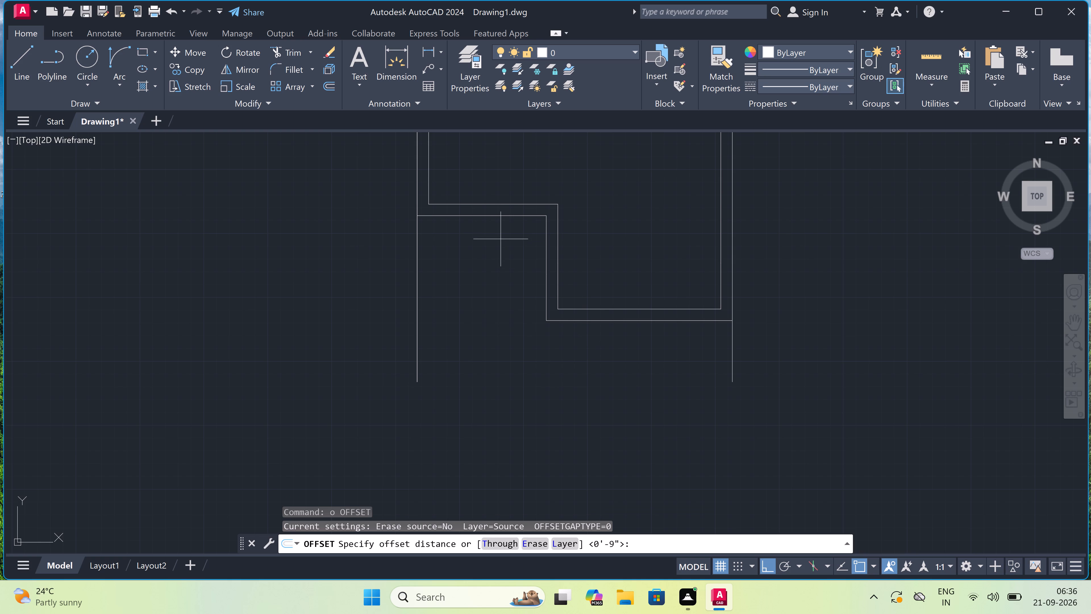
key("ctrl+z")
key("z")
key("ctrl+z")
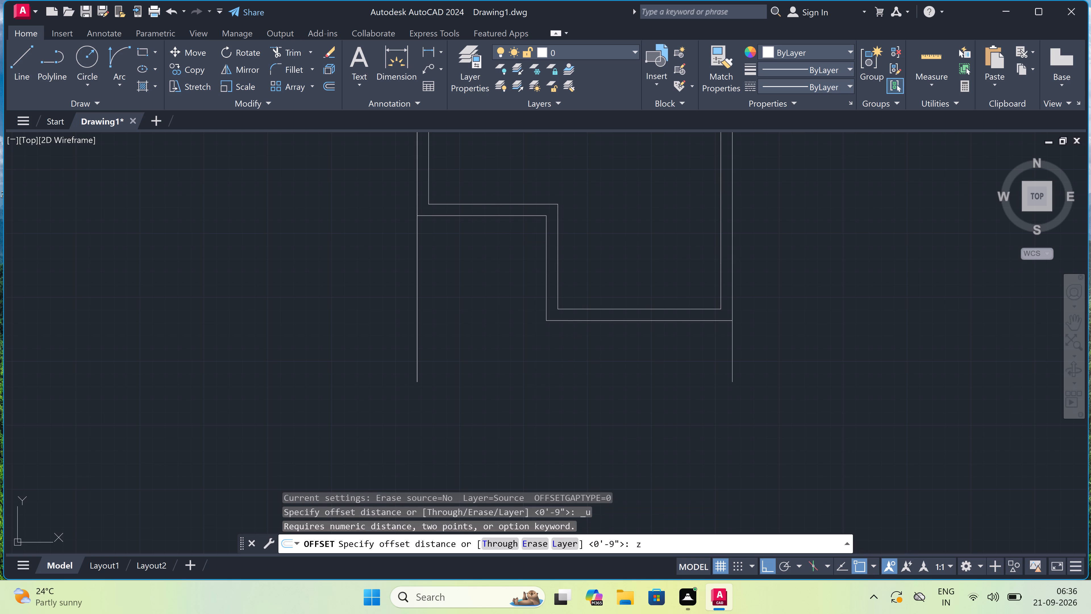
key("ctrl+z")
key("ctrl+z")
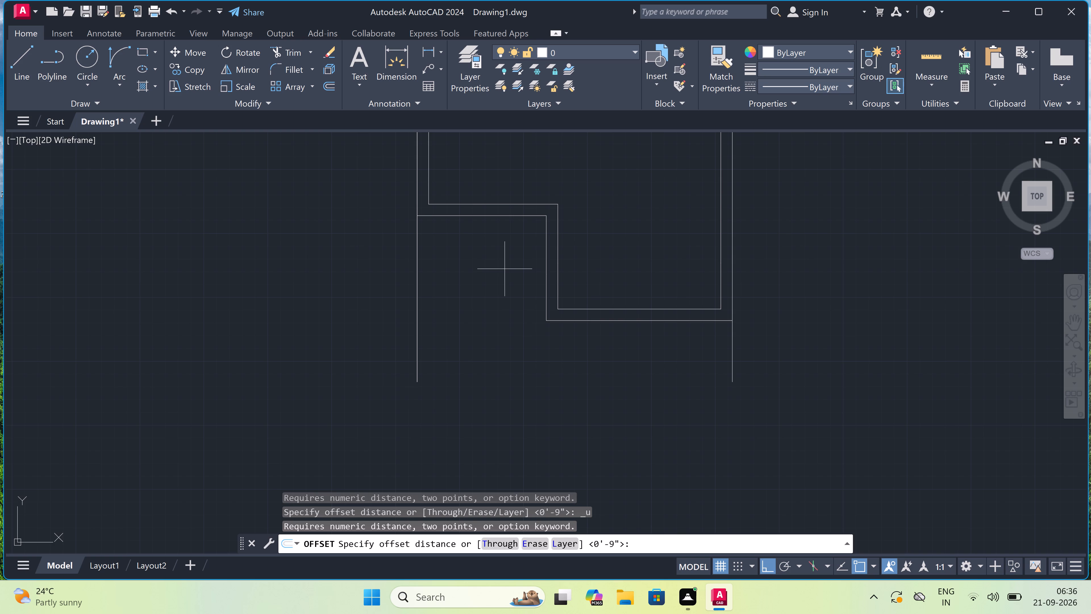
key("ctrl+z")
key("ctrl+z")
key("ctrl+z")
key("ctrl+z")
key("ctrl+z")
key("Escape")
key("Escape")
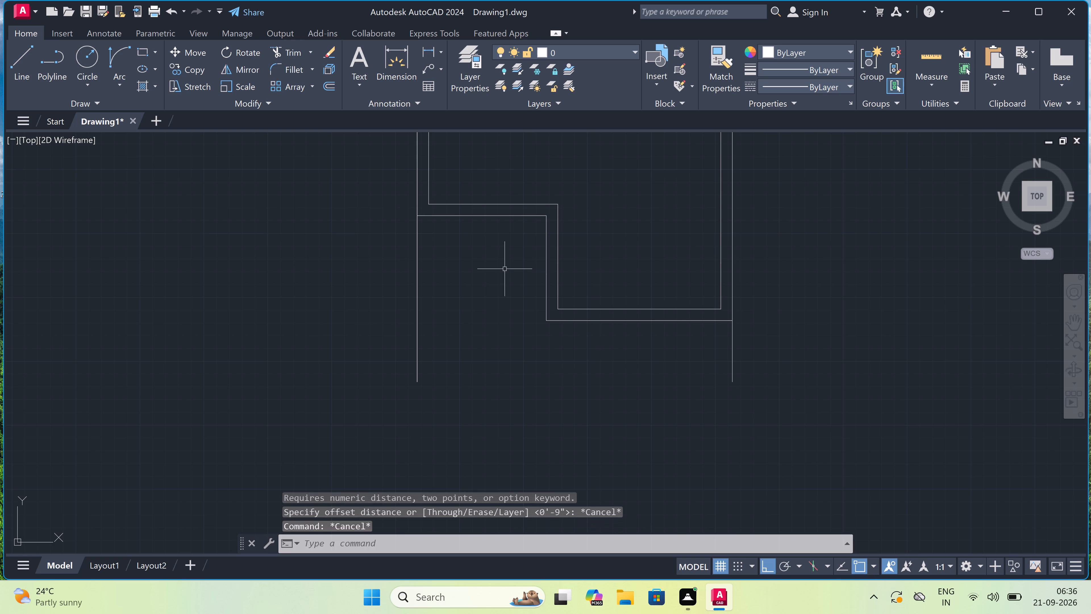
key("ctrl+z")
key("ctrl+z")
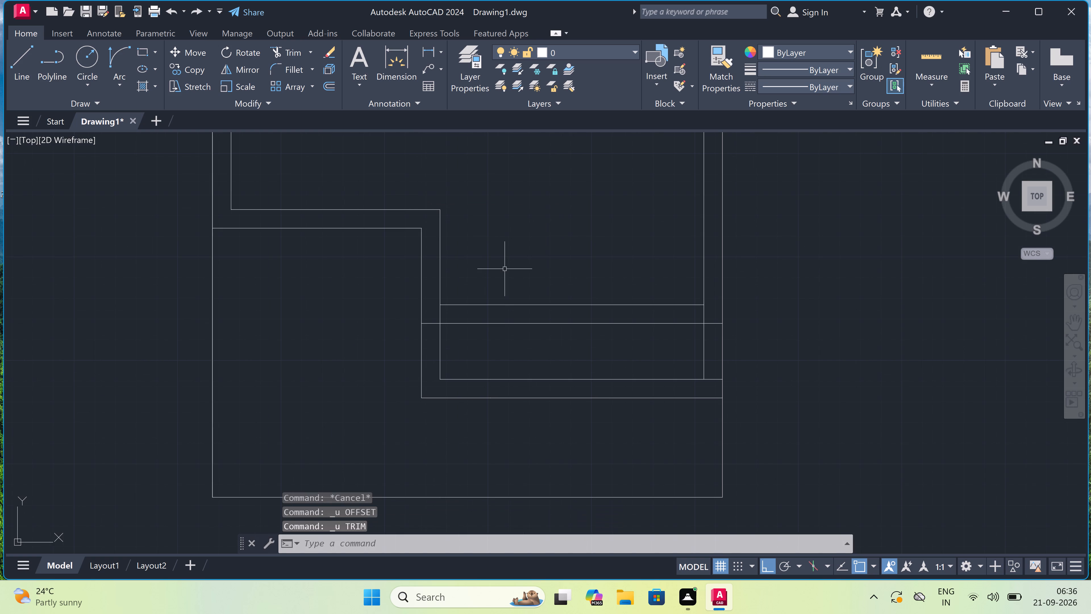
Trim away both lines of the old lower horizontal wall and the leftover pieces inside the stepped wall and the right outer wall.
type("tr")
key("space")
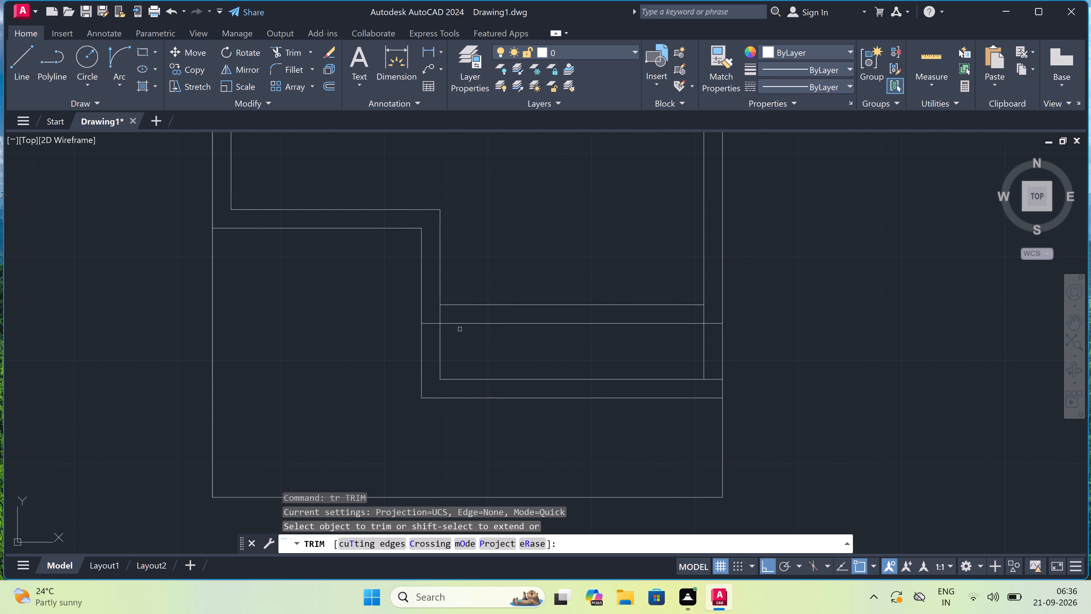
left_click(427, 323)
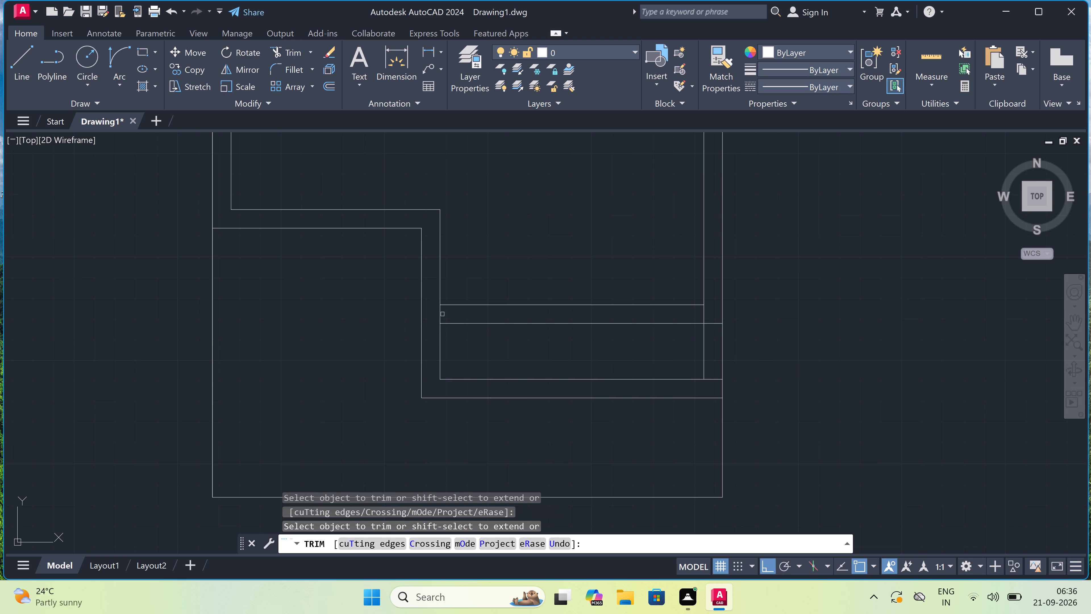
left_click(472, 293)
left_click(478, 337)
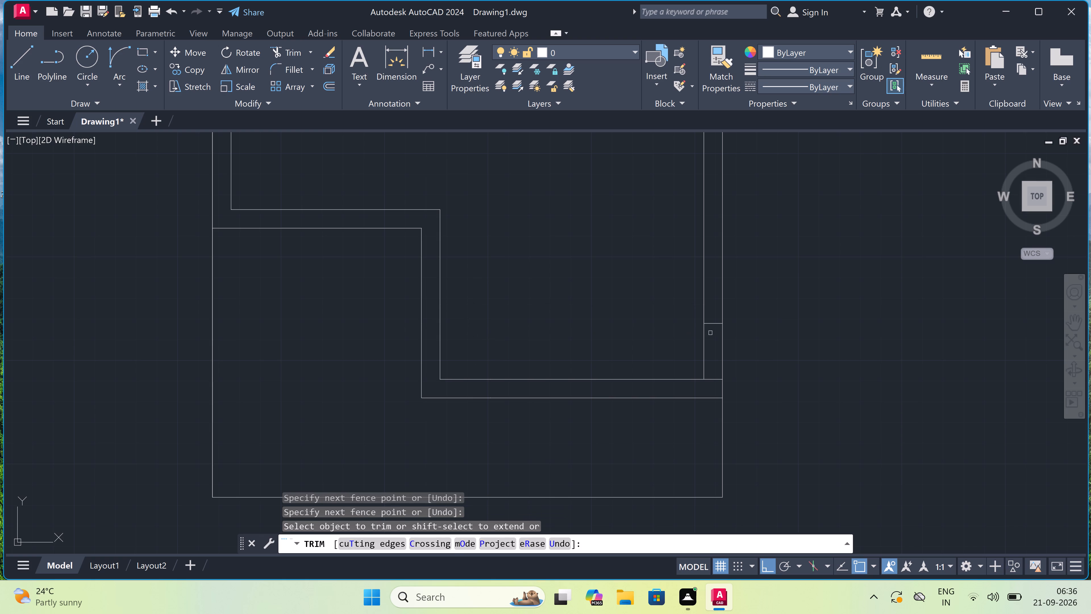
left_click(709, 322)
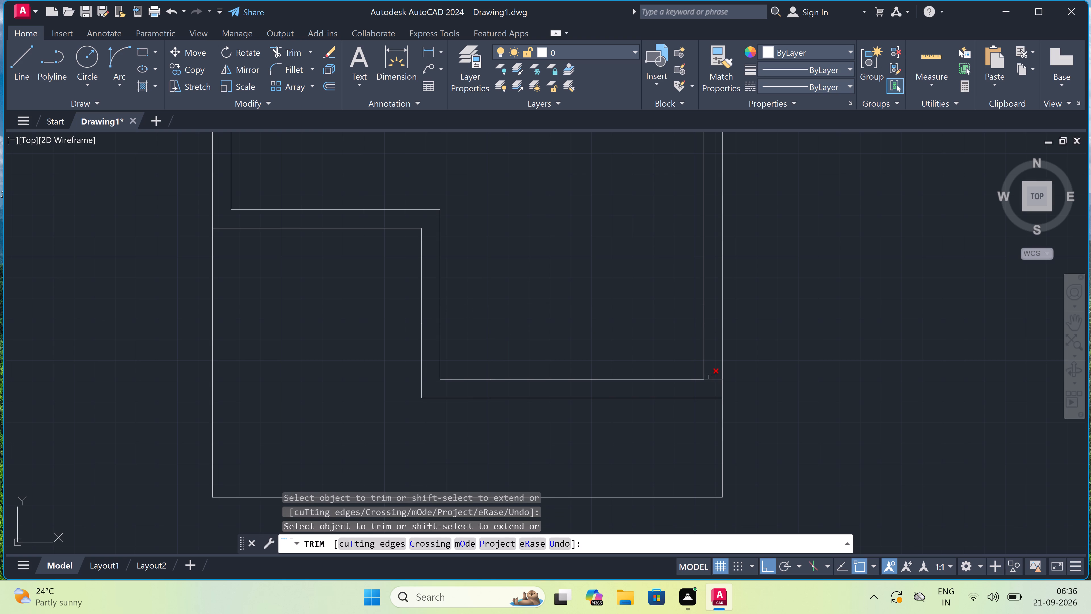
left_click(710, 377)
scroll(671, 351, "down", 3)
scroll(665, 366, "up", 3)
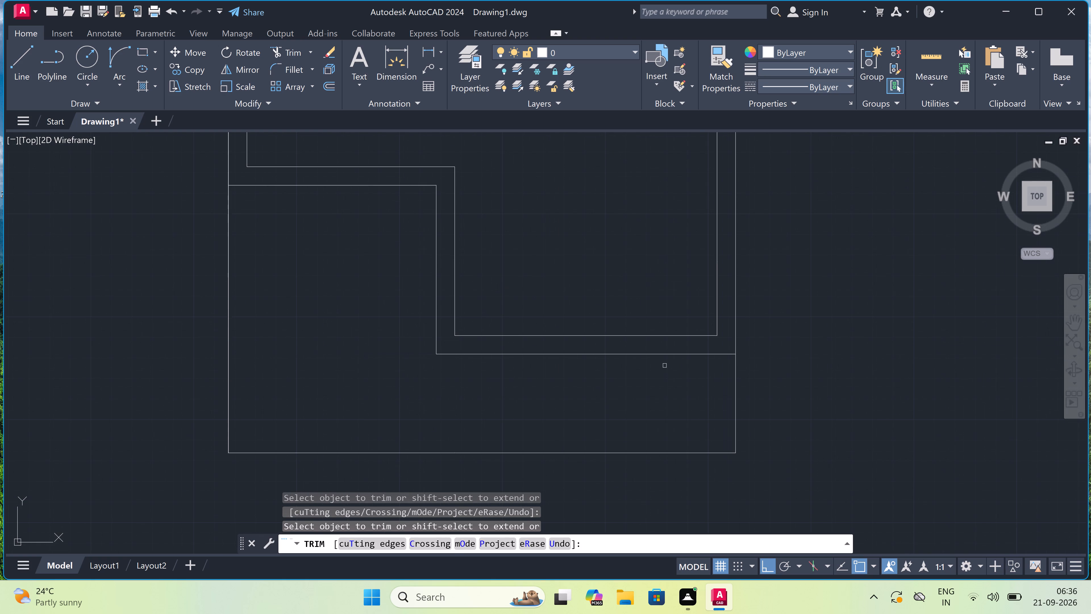
key("Escape")
Draw the door's left jamb across the lower wall near the step, with a 2" stop at mid-wall and a leaf line up 3' plus 1'.
key("l")
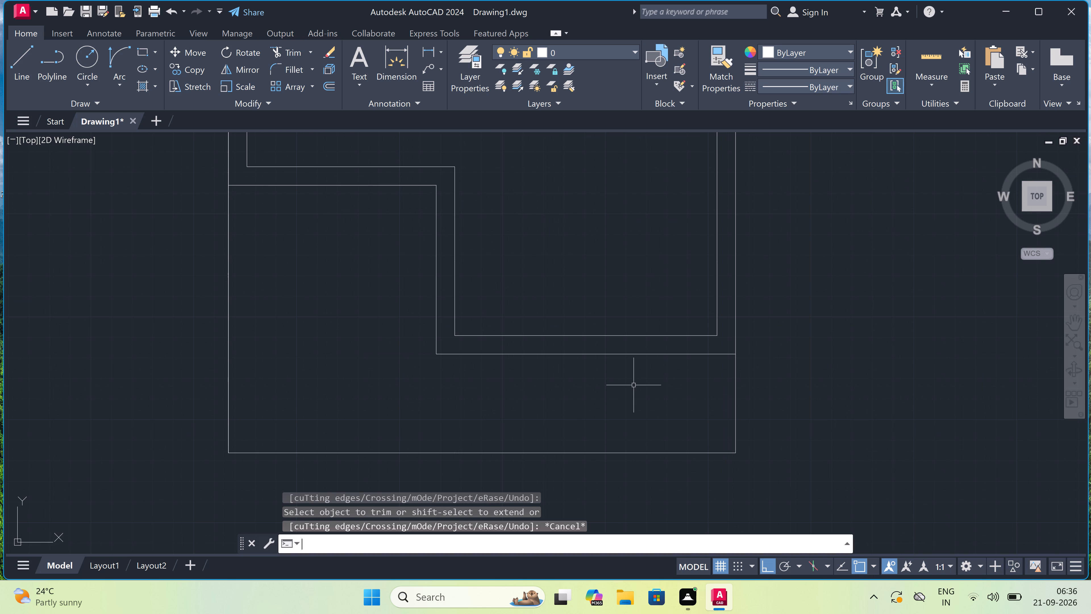
key("space")
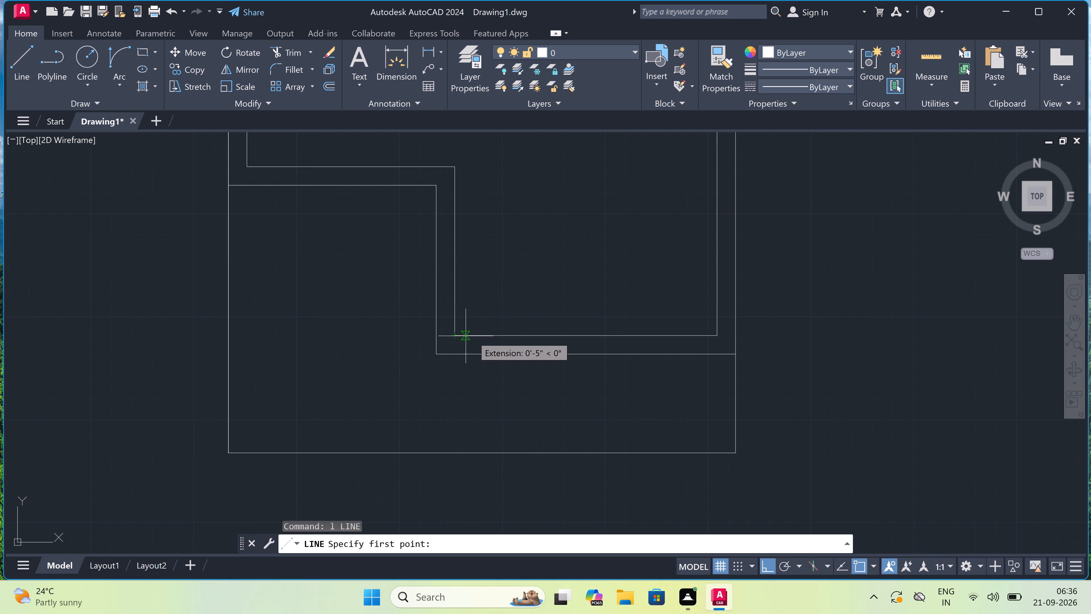
left_click_drag(470, 336, 470, 339)
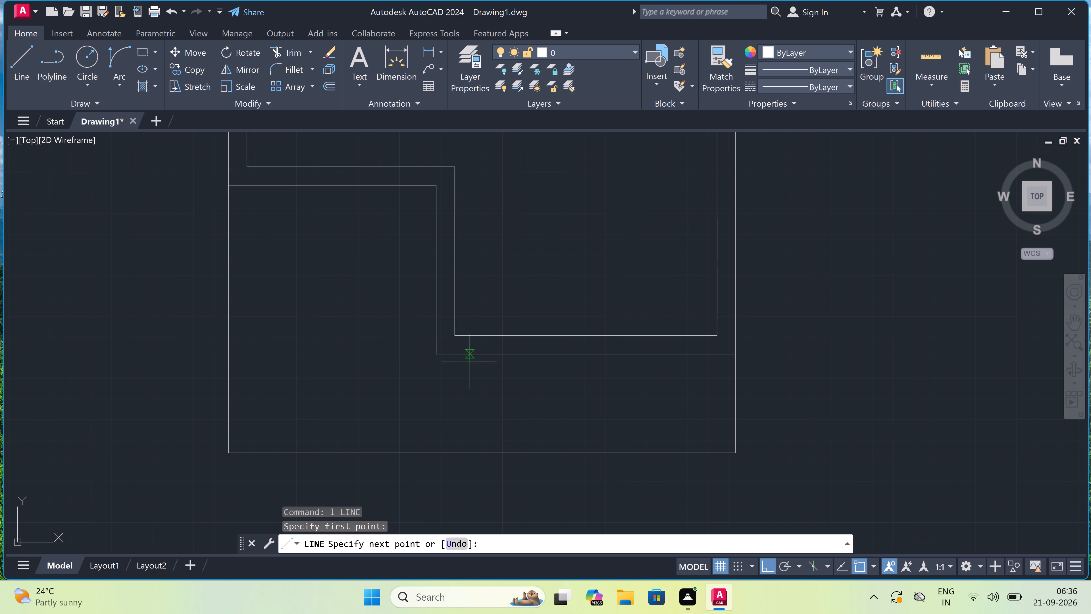
left_click(469, 350)
double_click(469, 341)
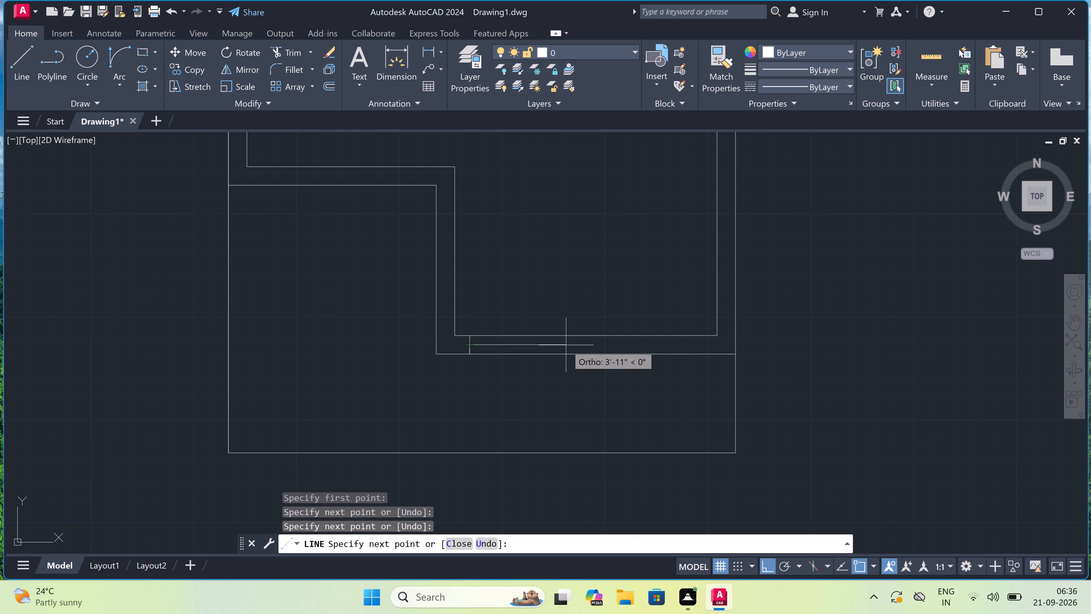
type("2\"")
key("space")
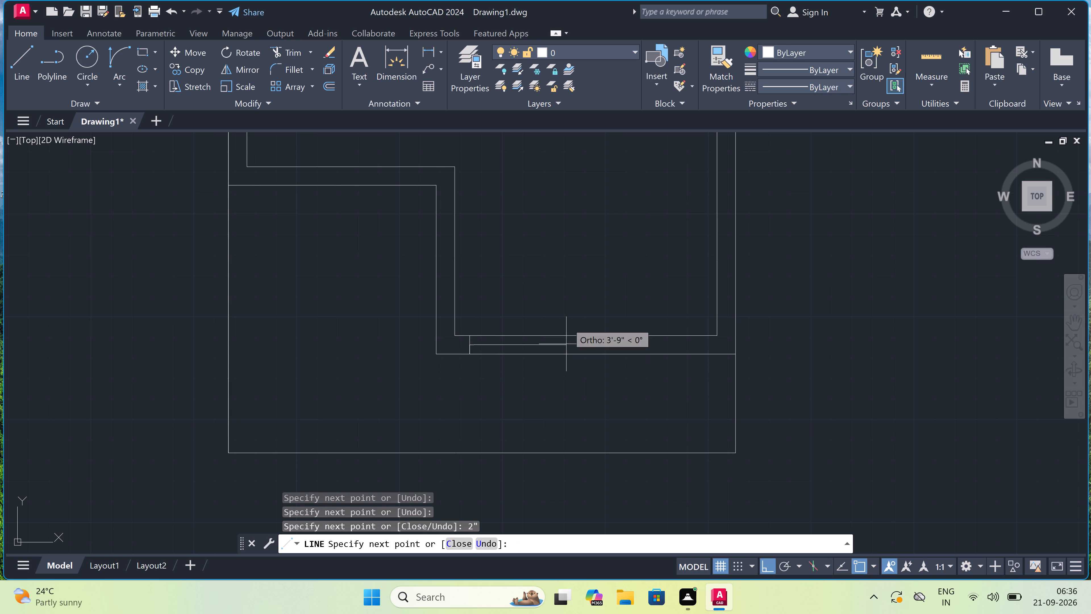
type("3'")
key("space")
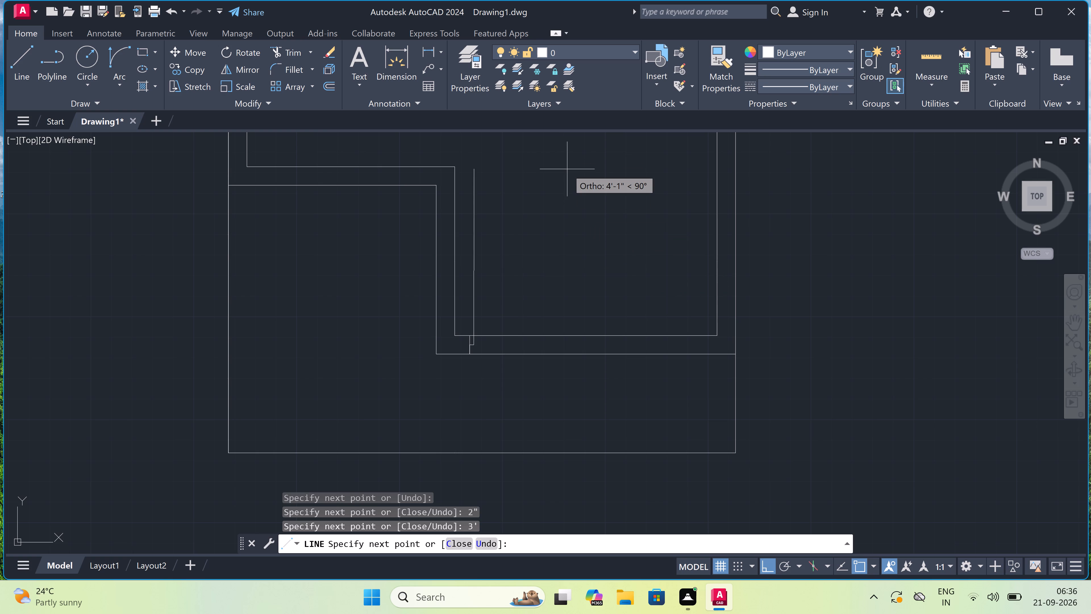
type("1'")
key("space")
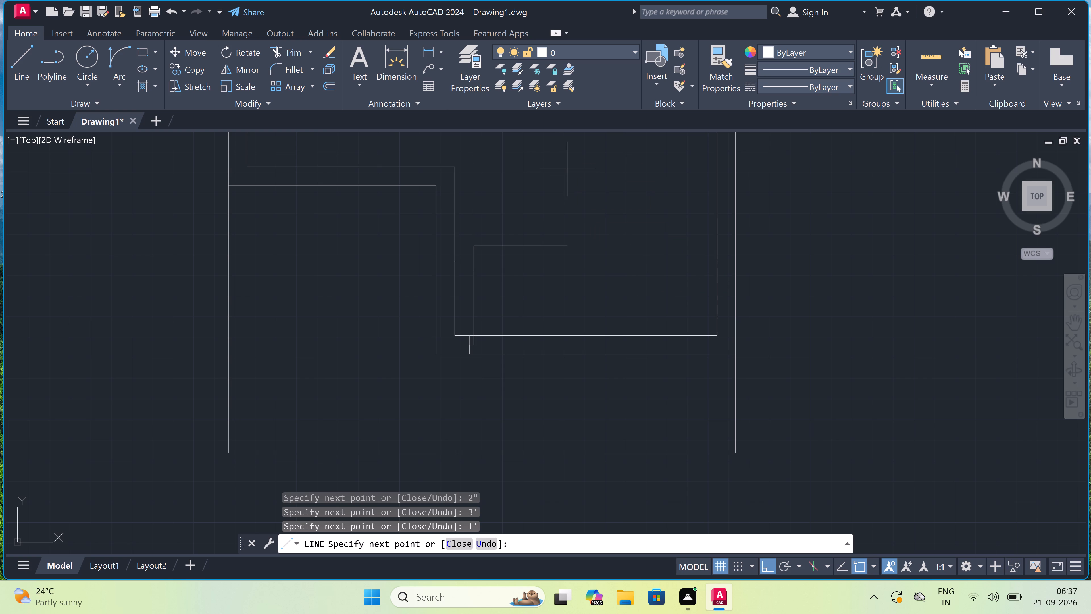
key("Escape")
Draw the door's right jamb across the lower wall about 4' from the left one, with a 2" stop from its midpoint toward the opening.
key("space")
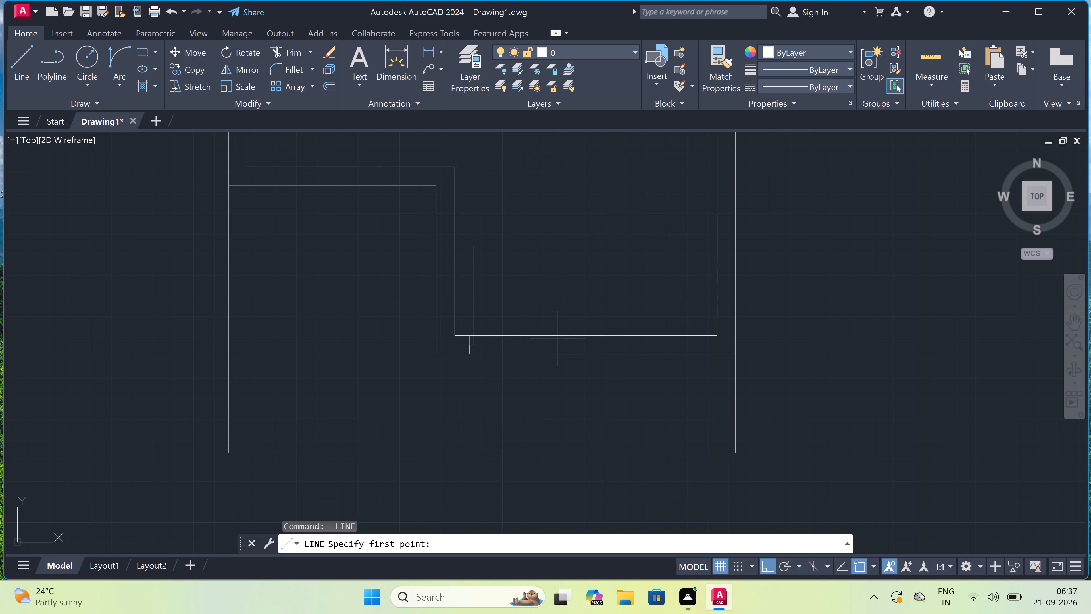
left_click(567, 337)
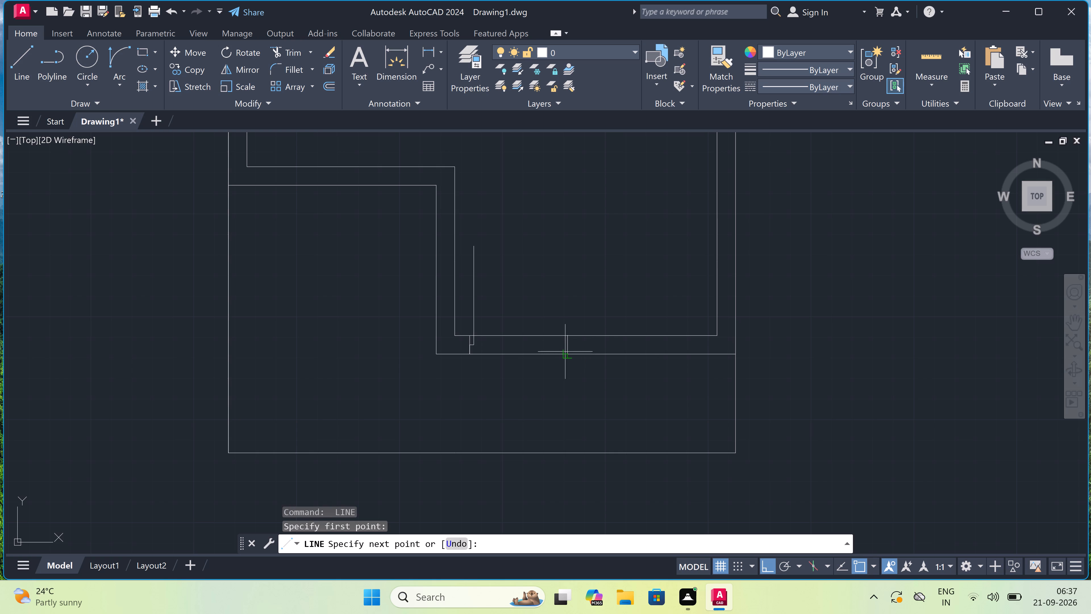
left_click(565, 352)
left_click(565, 345)
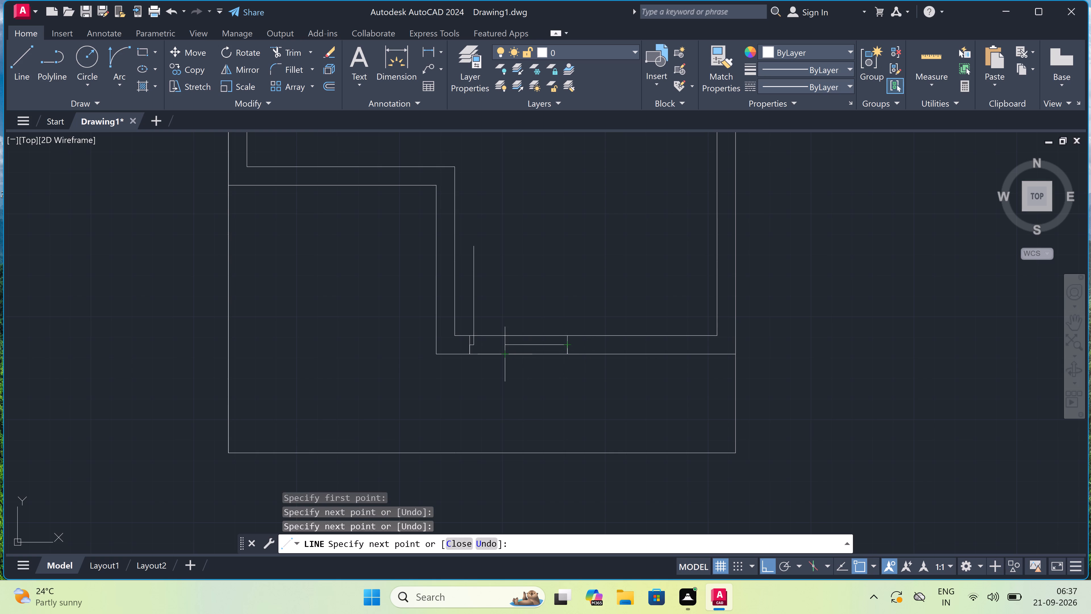
key("2")
type("\"")
key("space")
key("Escape")
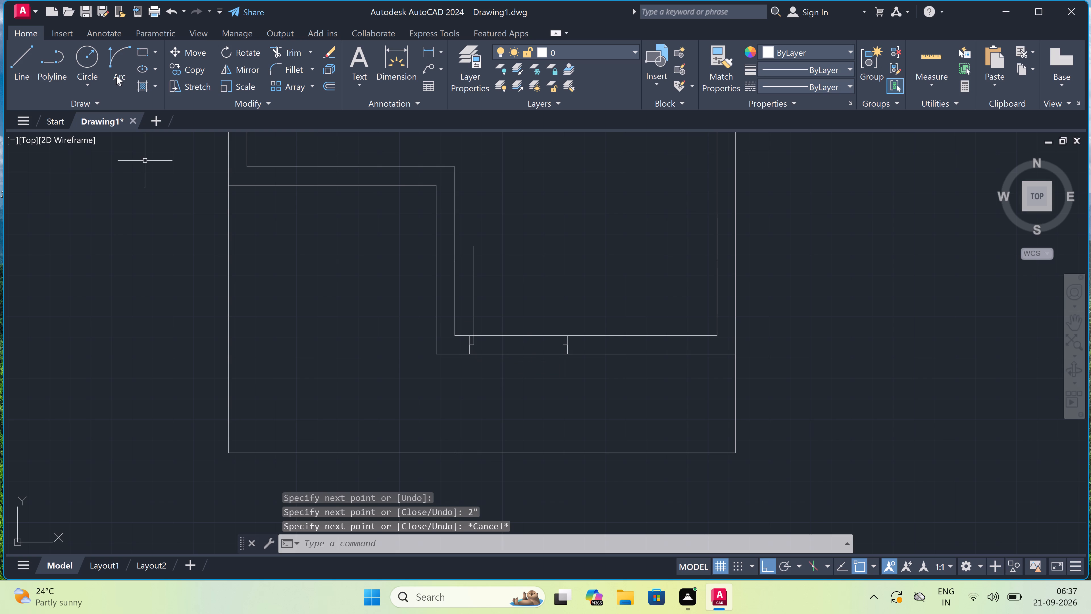
Draw the door swing as a start, end, direction arc from the leaf's top end to the right stop's end.
left_click(118, 61)
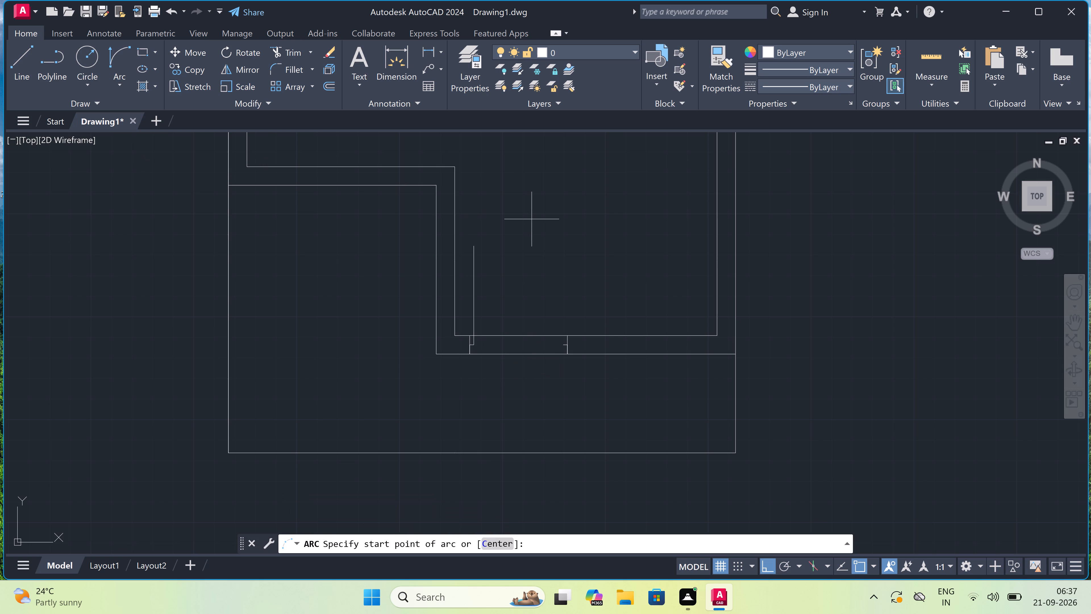
double_click(469, 246)
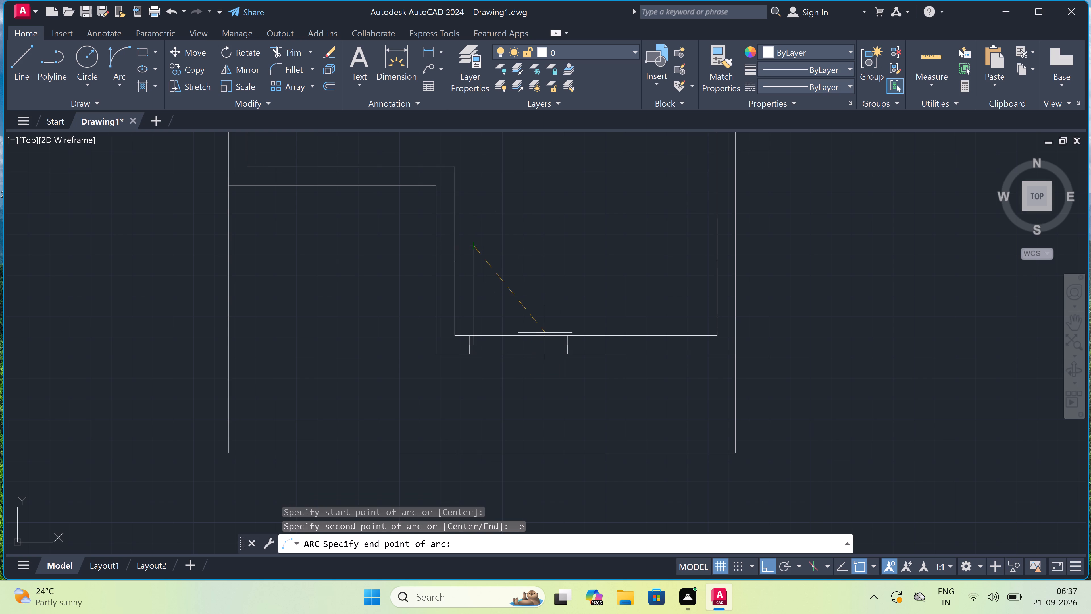
left_click(560, 342)
left_click(573, 289)
Trim both lower wall lines between the two jambs, including the remaining pieces beside the left jamb, to open the doorway.
key("t")
key("r")
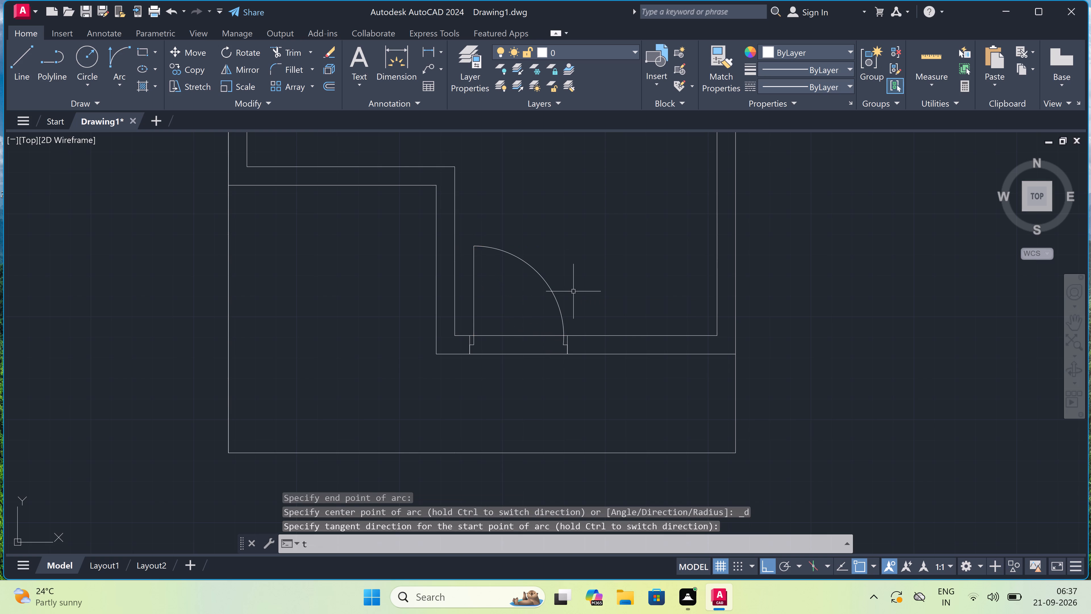
key("space")
left_click_drag(530, 313, 534, 316)
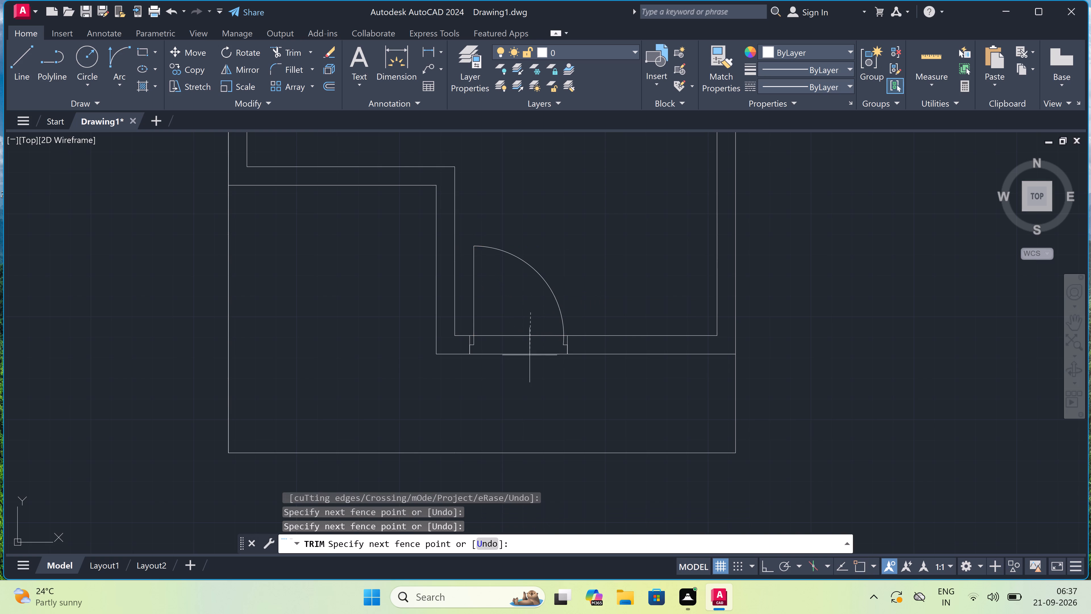
left_click(525, 371)
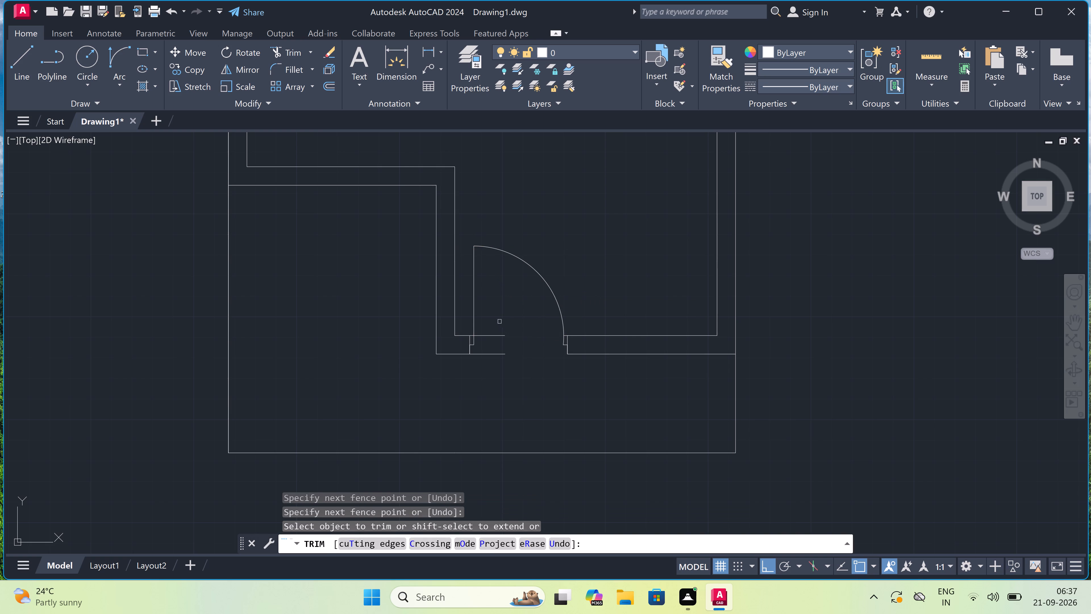
left_click(499, 321)
left_click(498, 383)
key("Escape")
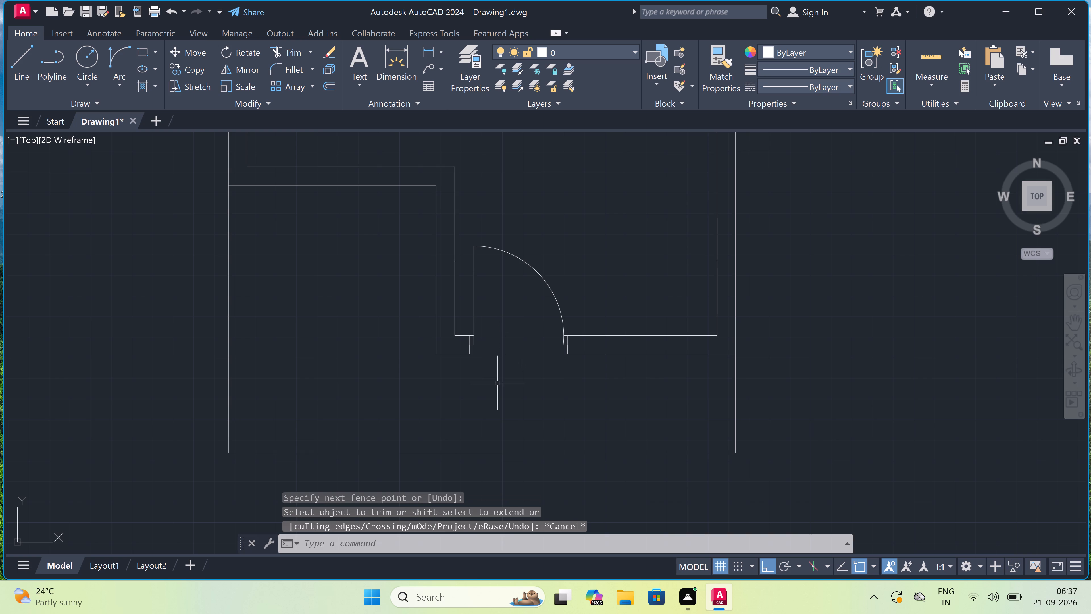
scroll(497, 383, "down", 3)
scroll(514, 376, "up", 3)
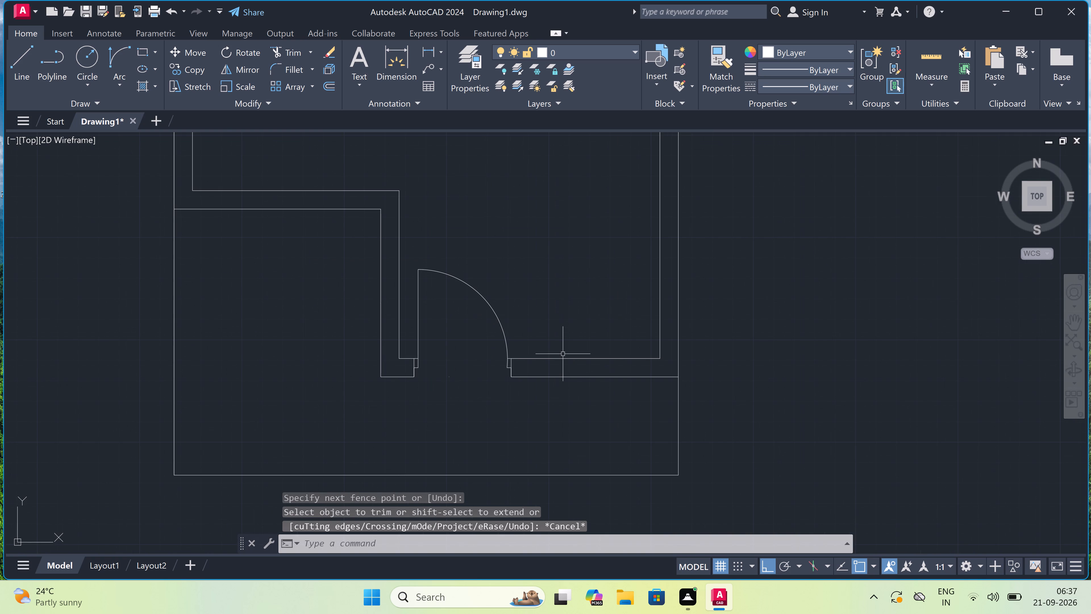
Draw a window in the lower wall beside the door, with end lines across the wall and a mid-wall line of 3' plus 1'.
key("l")
key("space")
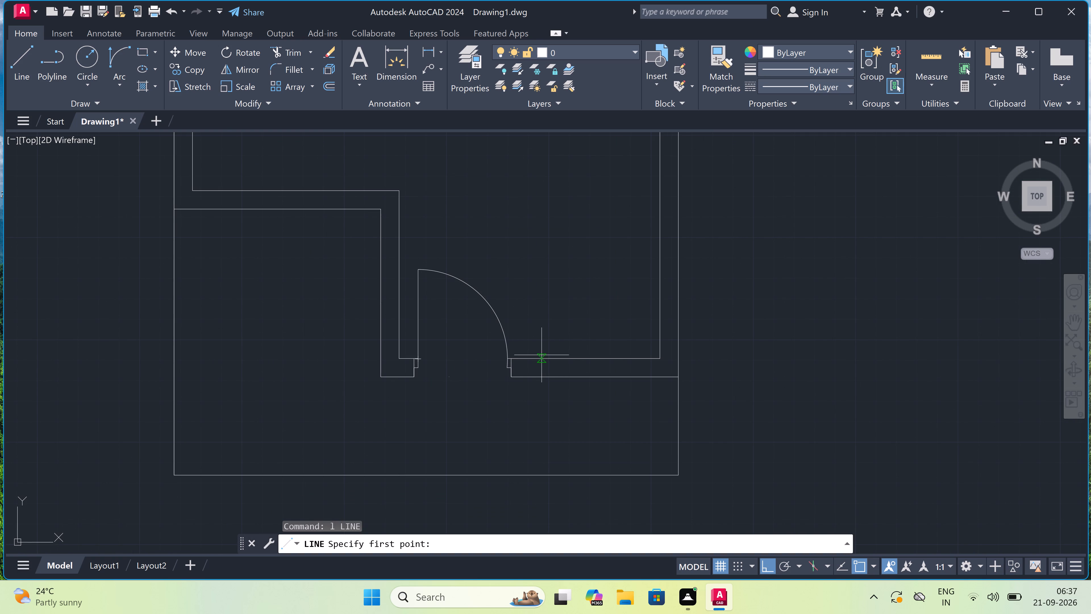
left_click(541, 356)
left_click(542, 374)
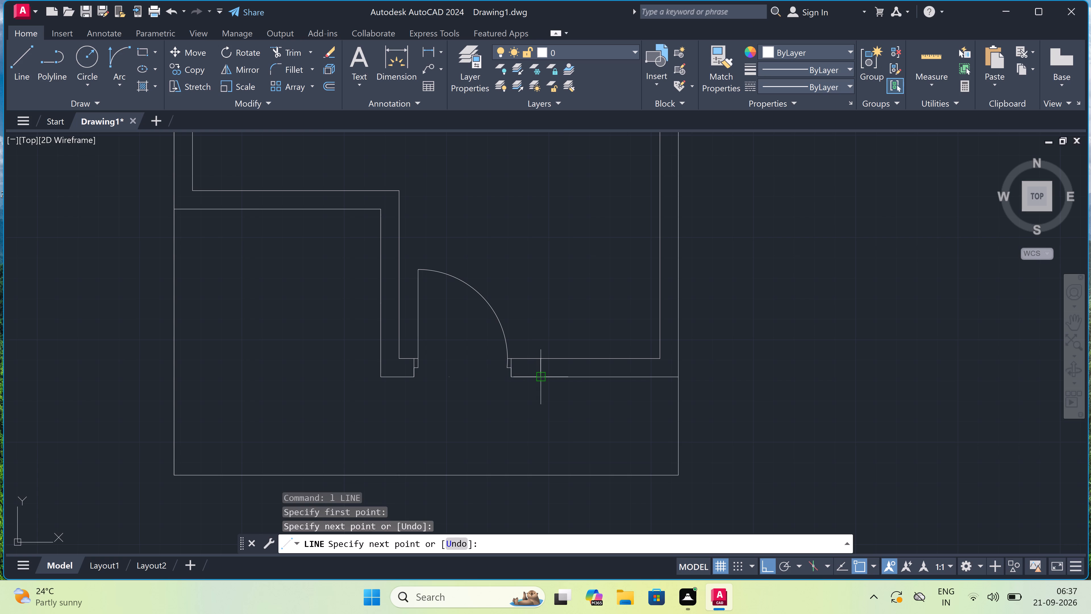
left_click(542, 367)
key("3")
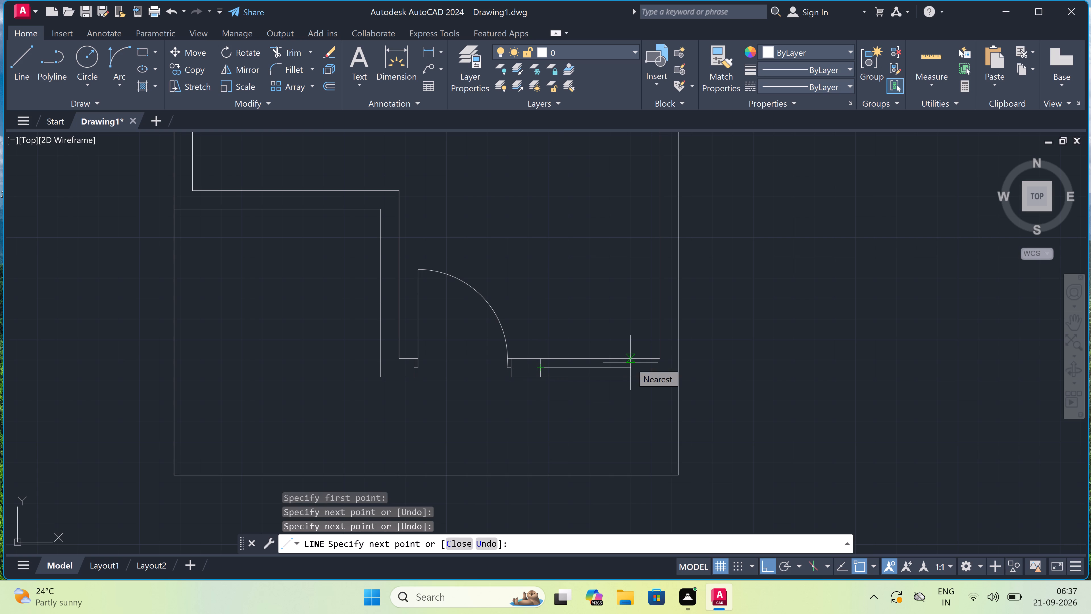
type("'")
key("space")
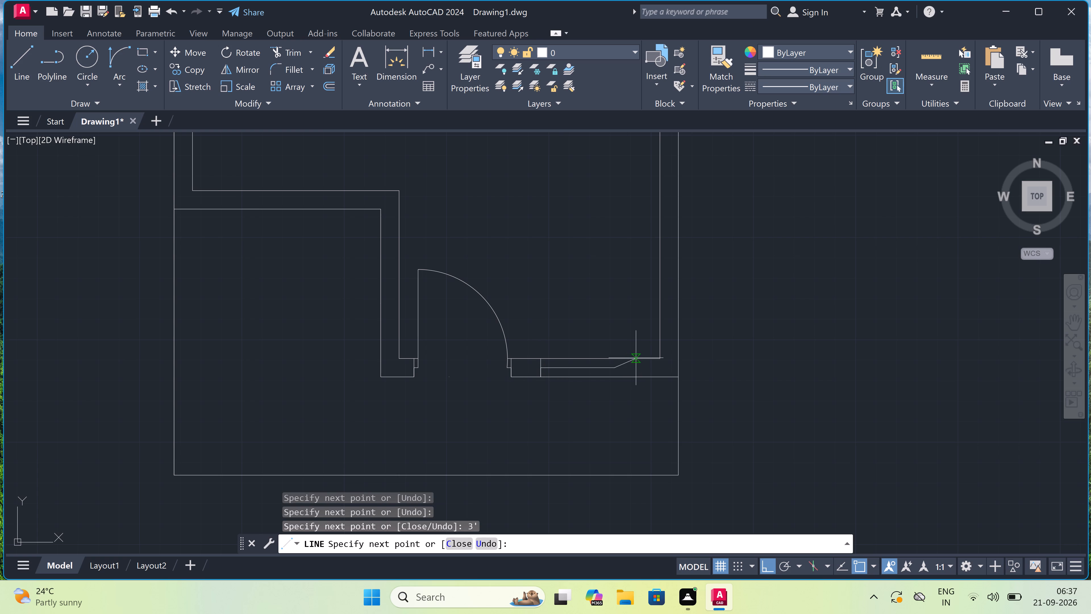
key("1")
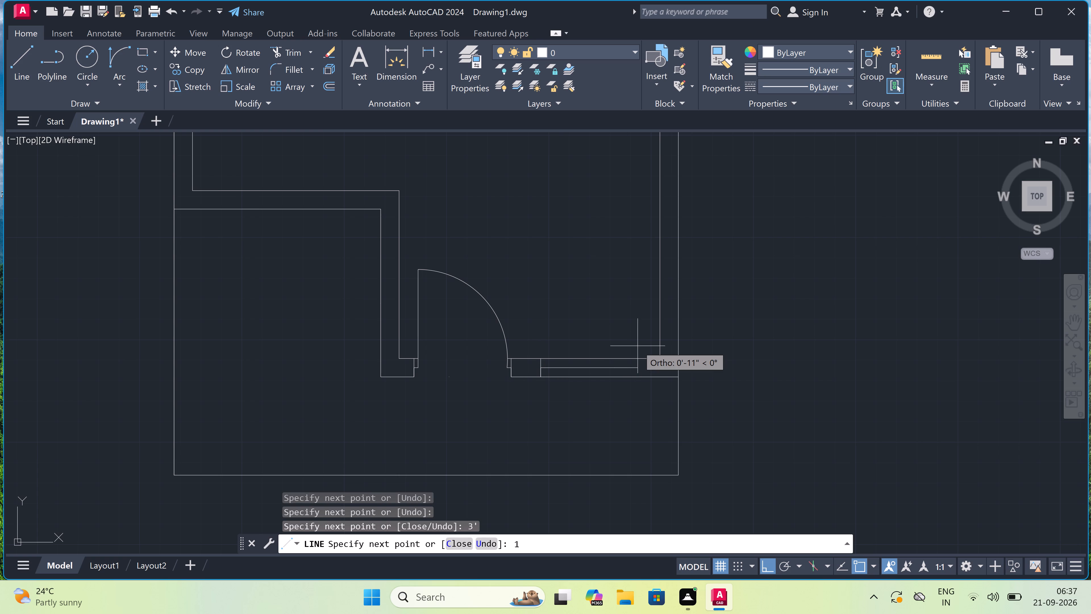
type("'")
key("space")
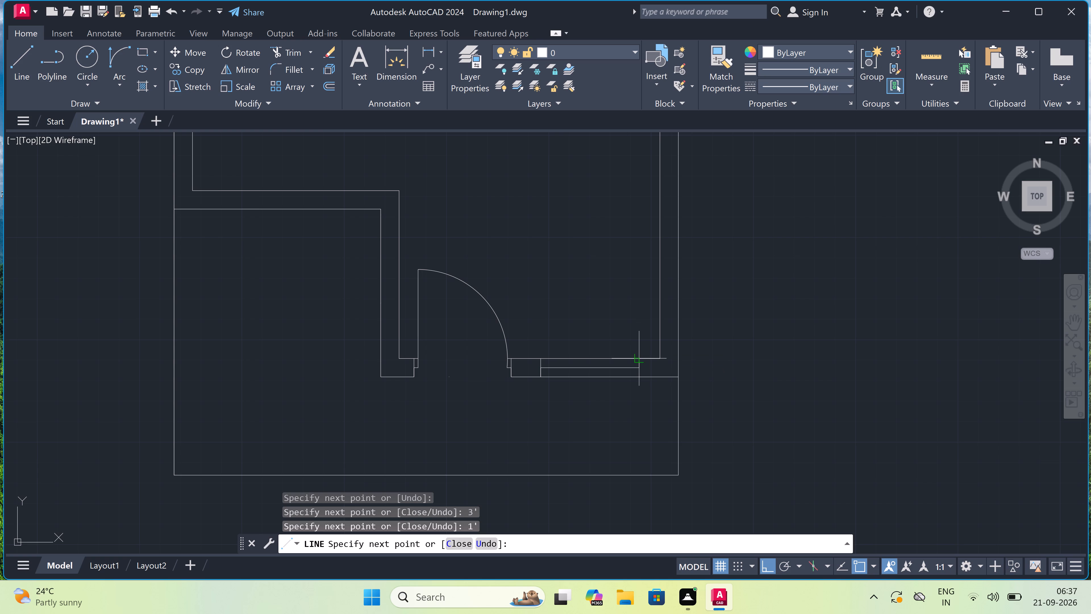
left_click(641, 355)
left_click(641, 378)
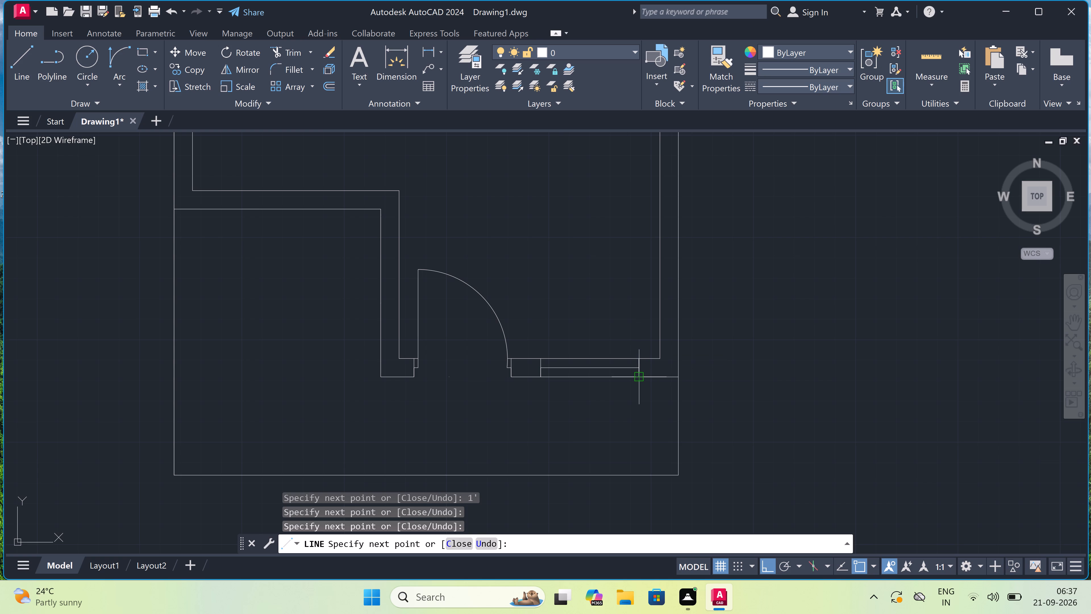
key("Escape")
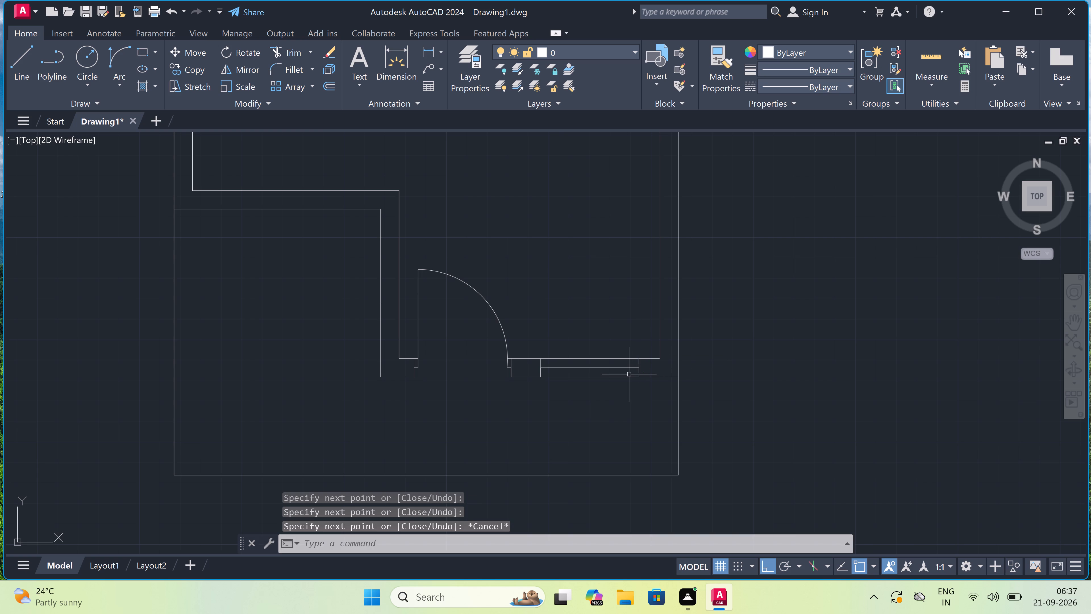
Draw two vertical lines from the lower wall's outer face to the bottom boundary line, just outside the door's left and right jambs.
scroll(578, 385, "down", 1)
scroll(503, 394, "up", 1)
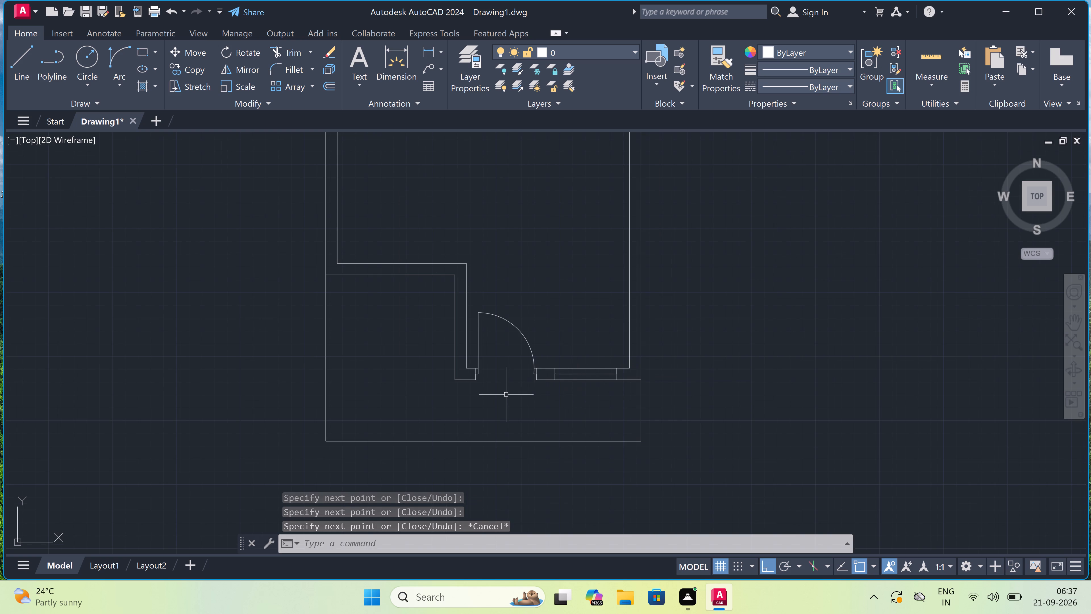
scroll(503, 394, "up", 1)
key("space")
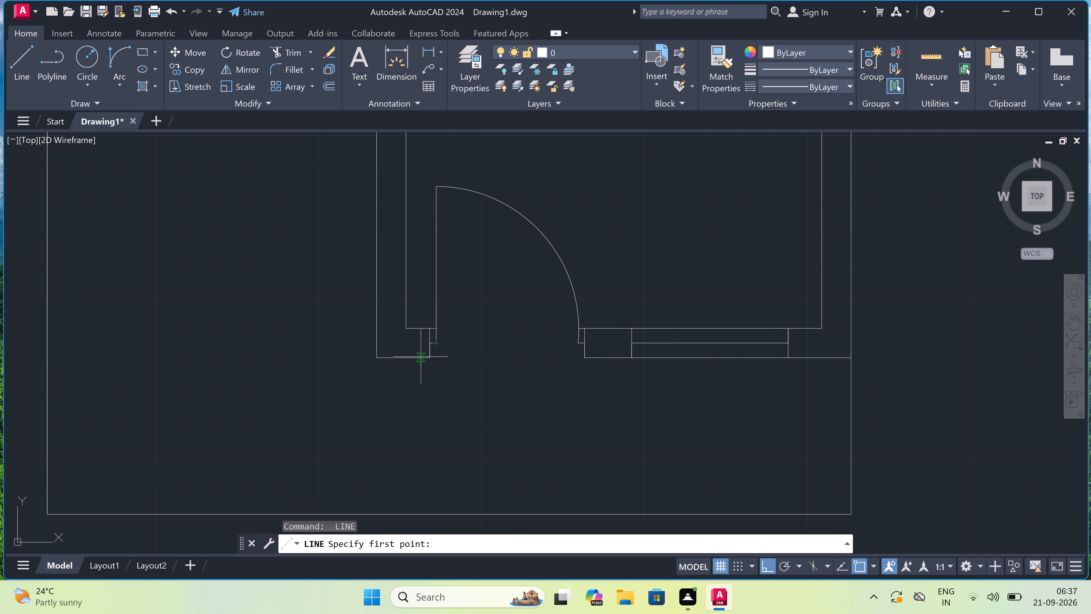
left_click_drag(421, 357, 422, 364)
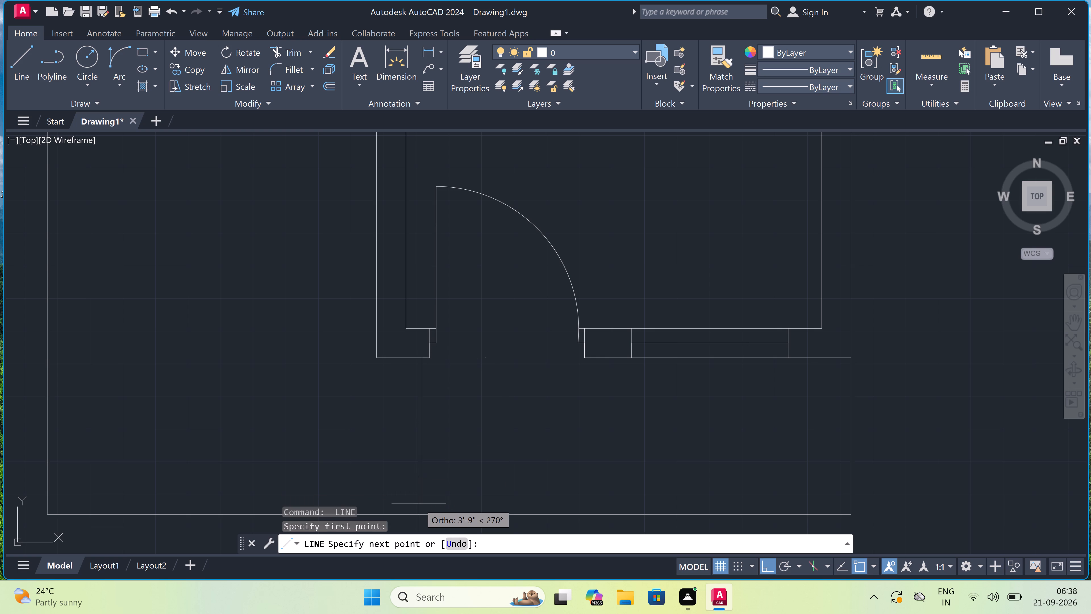
left_click(423, 516)
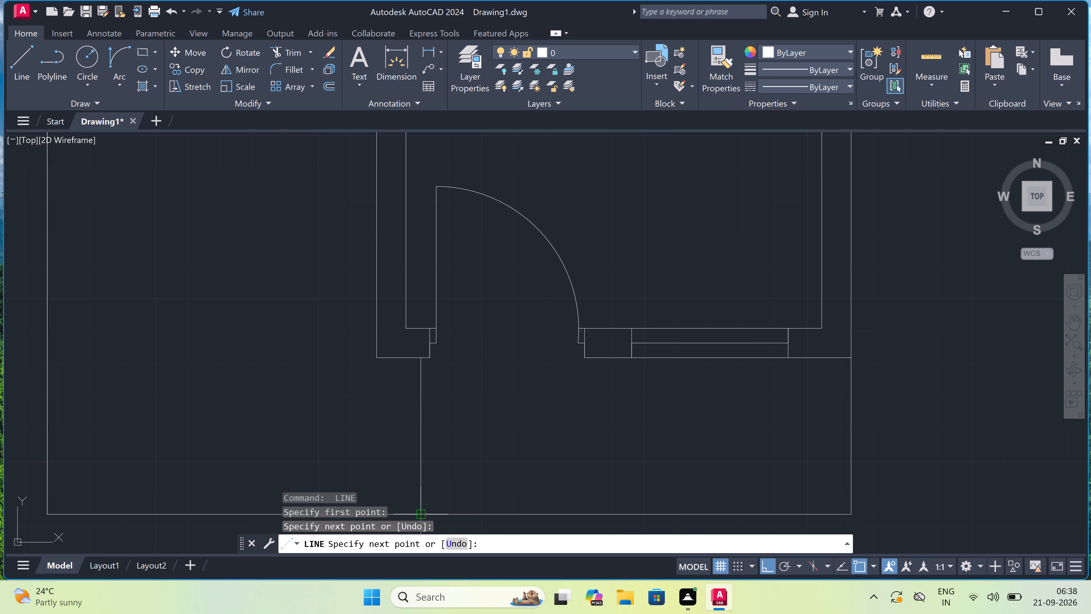
key("space")
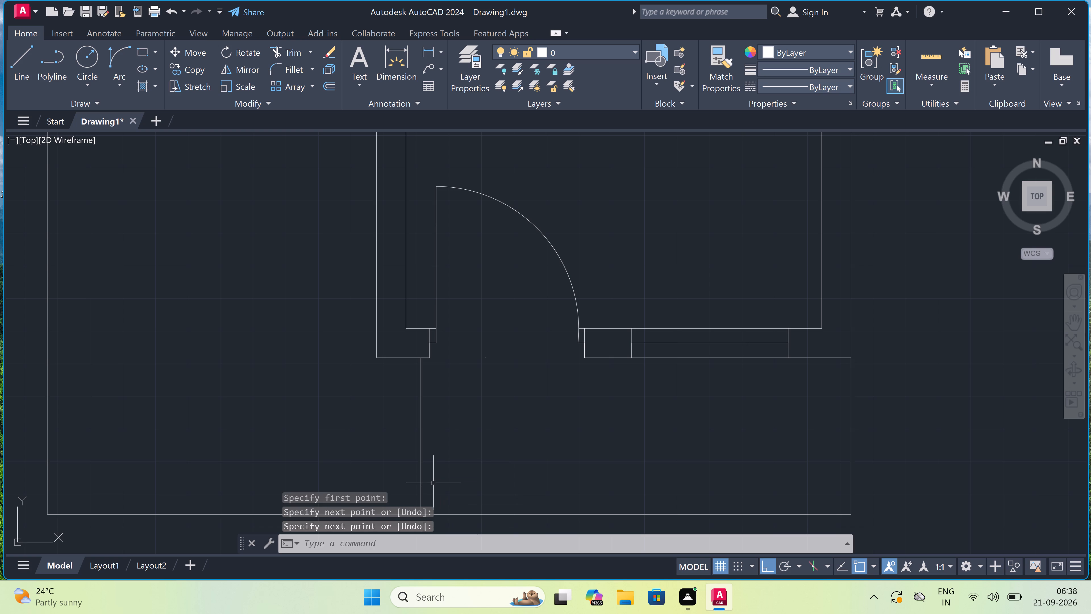
key("space")
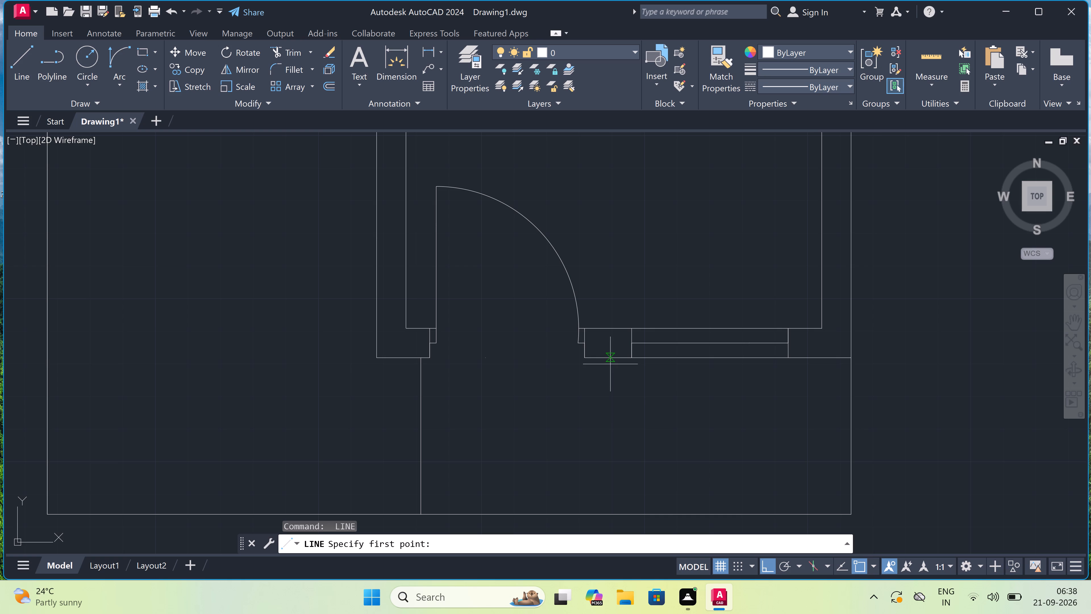
left_click(617, 360)
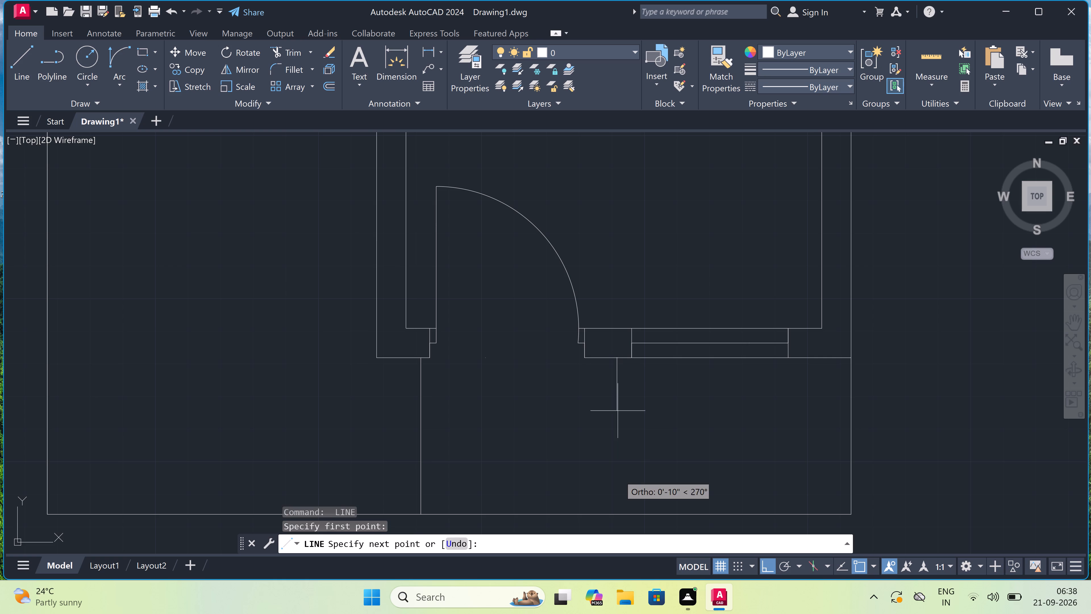
left_click(616, 510)
key("Escape")
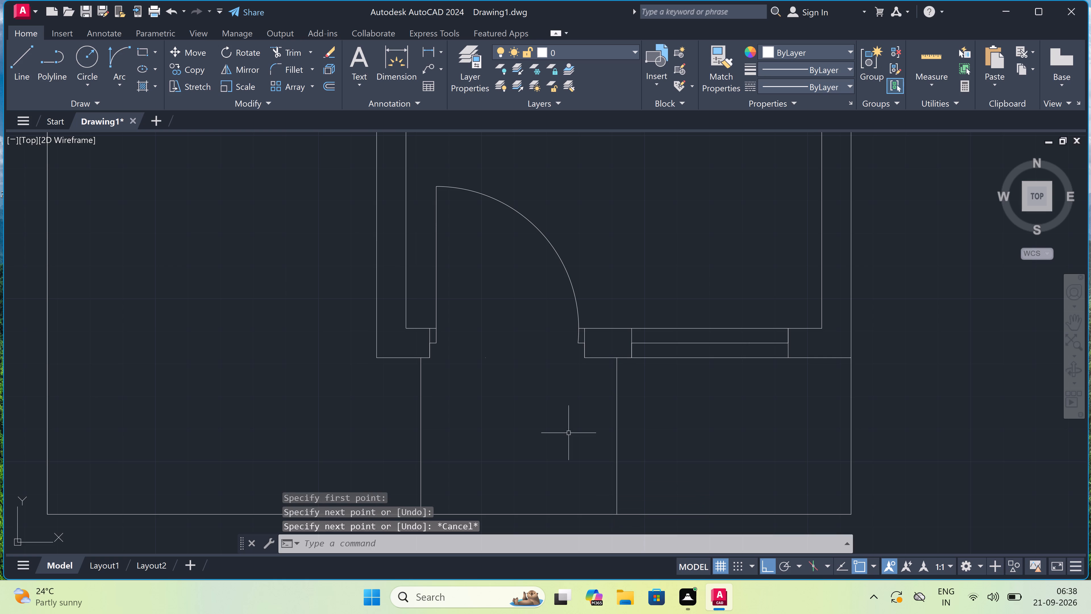
Delete the door's swing arc.
left_click(567, 258)
left_click_drag(467, 352, 469, 352)
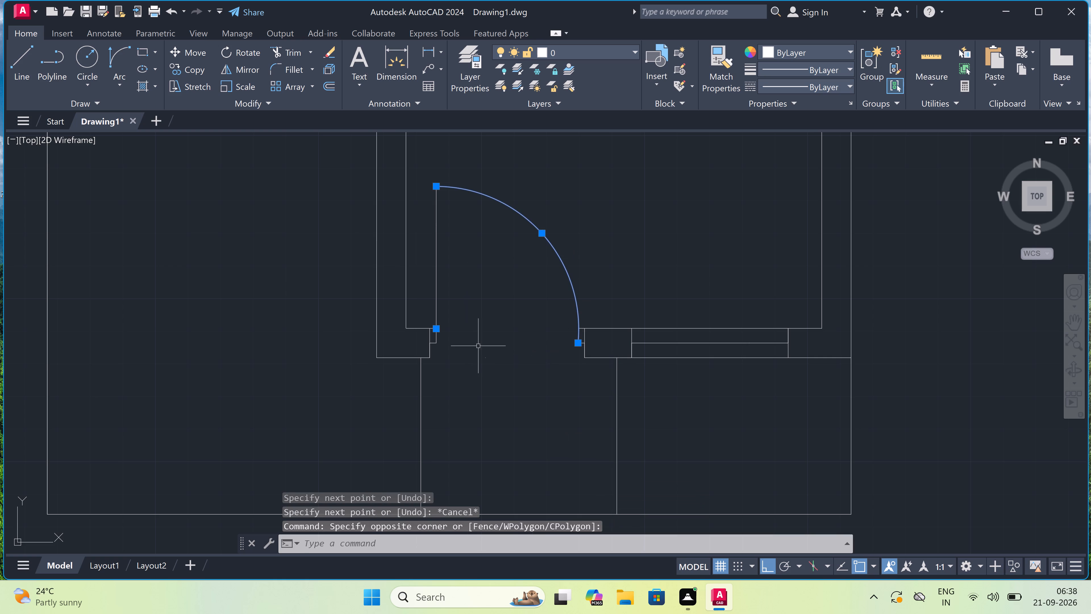
key("Delete")
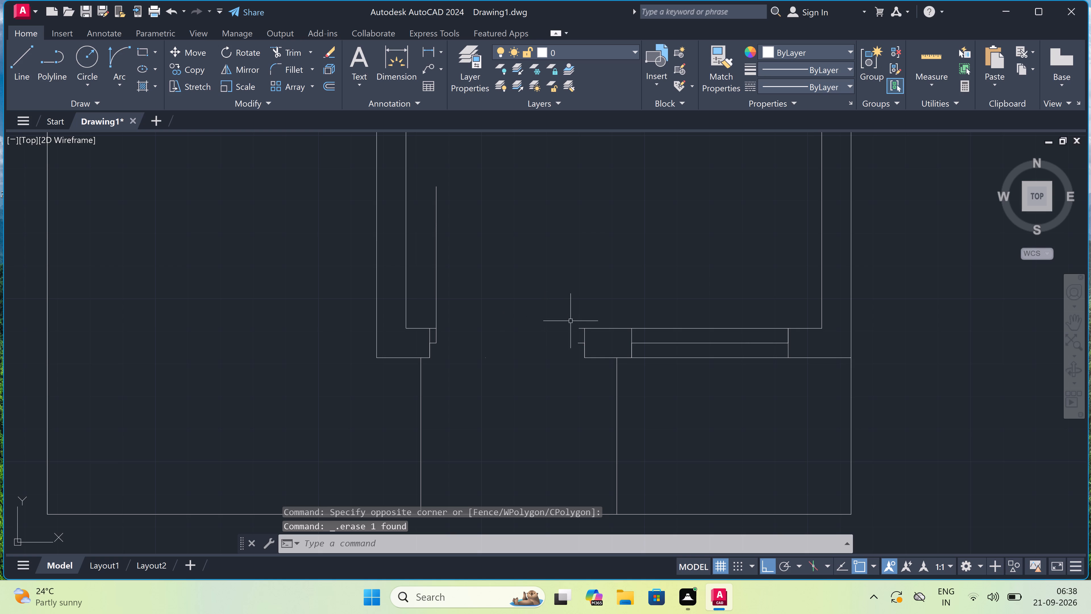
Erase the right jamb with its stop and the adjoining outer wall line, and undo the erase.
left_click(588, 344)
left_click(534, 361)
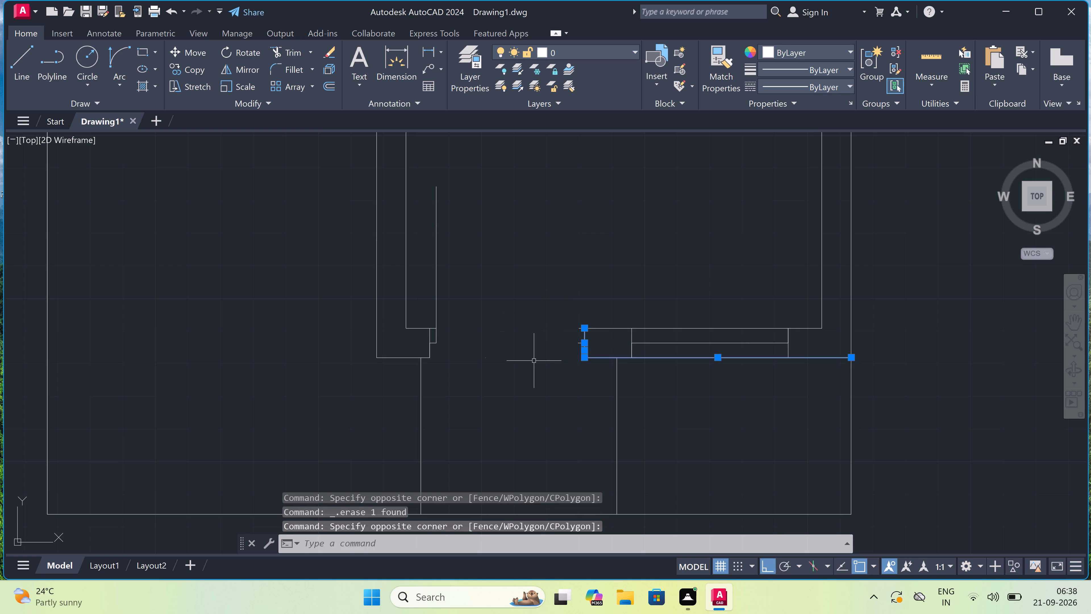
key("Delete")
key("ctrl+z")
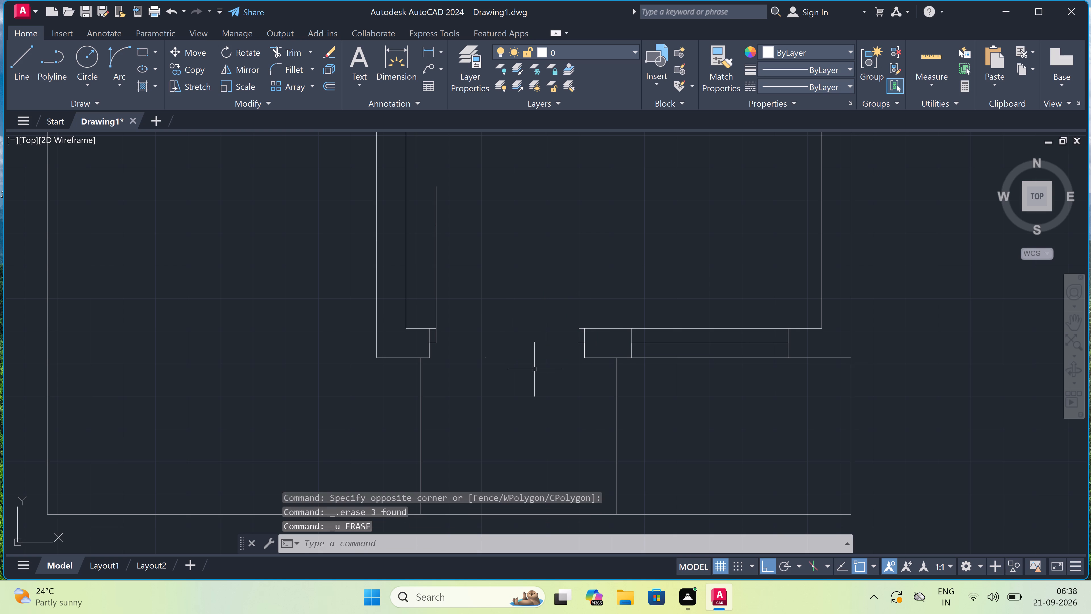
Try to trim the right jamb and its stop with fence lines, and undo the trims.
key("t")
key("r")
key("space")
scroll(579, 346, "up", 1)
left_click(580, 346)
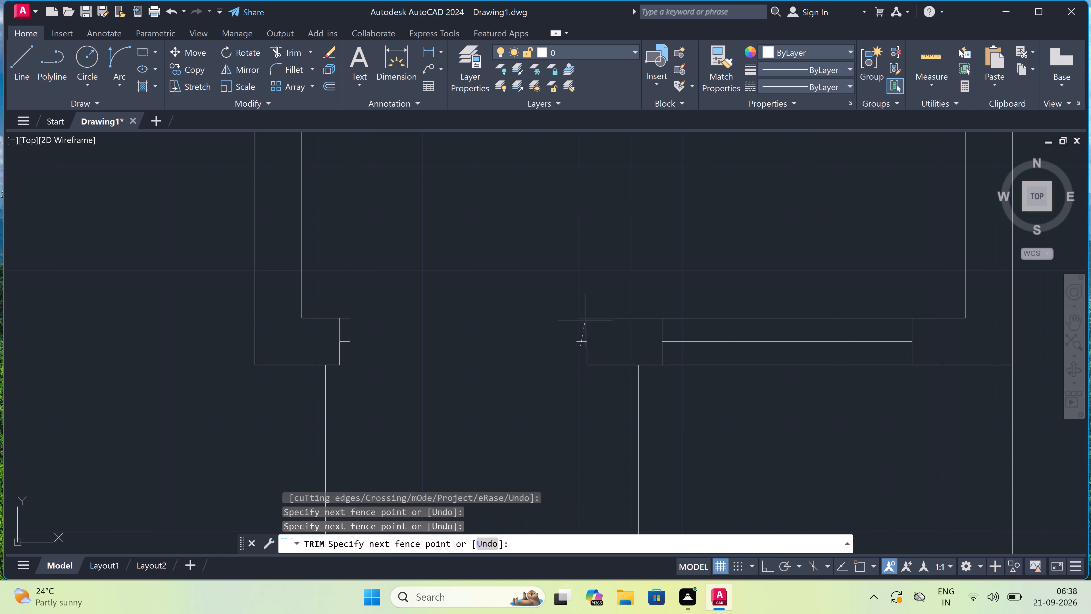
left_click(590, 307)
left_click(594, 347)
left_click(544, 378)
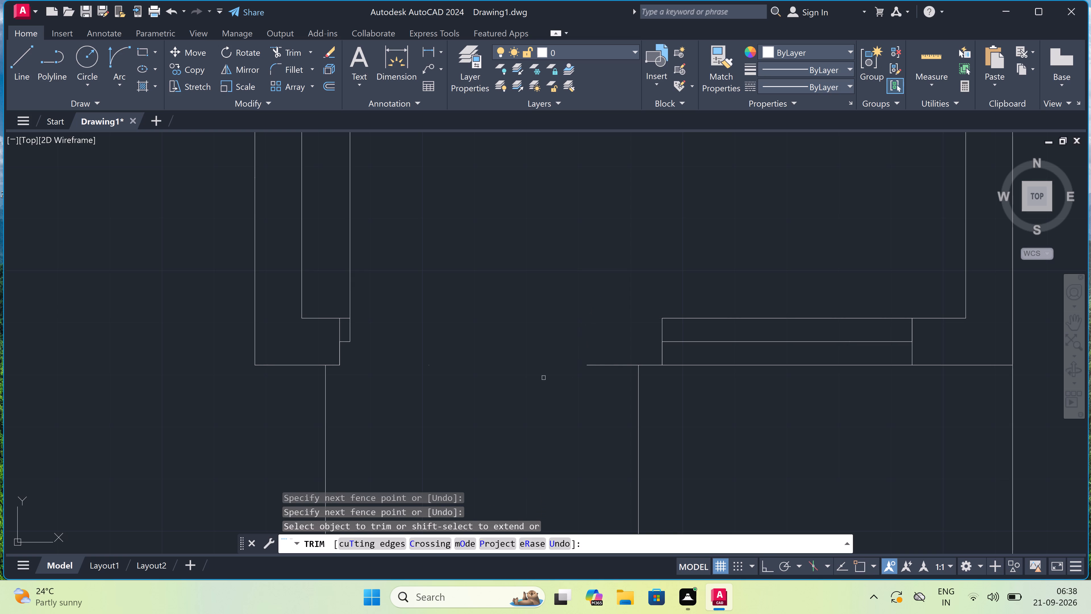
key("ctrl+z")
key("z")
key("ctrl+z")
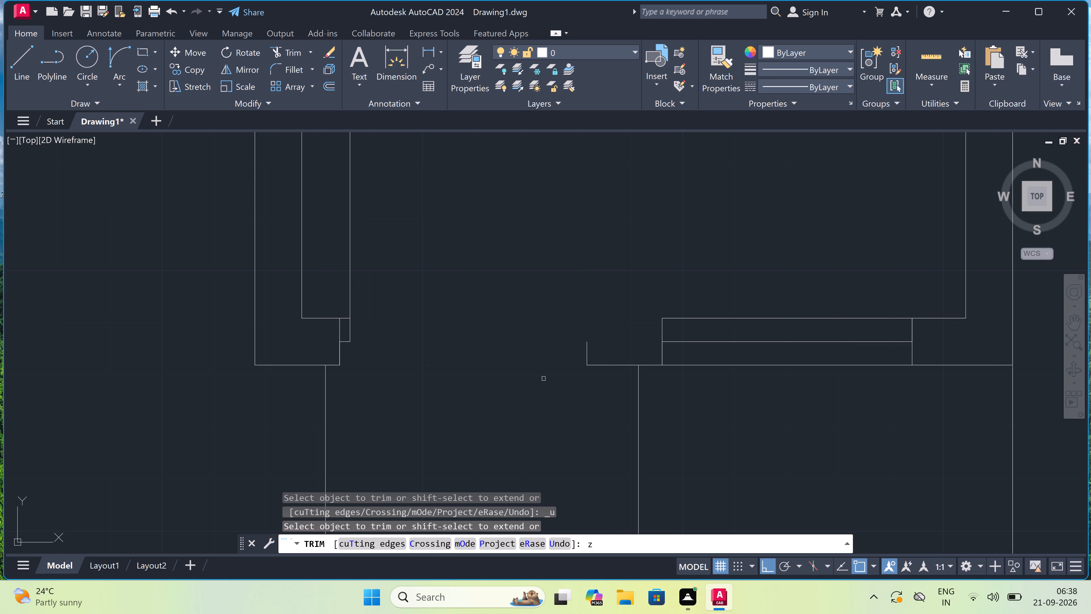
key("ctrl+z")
Trim away the inner wall line's short stub, the door stop and the right jamb line at the doorway's right side.
scroll(582, 321, "up", 2)
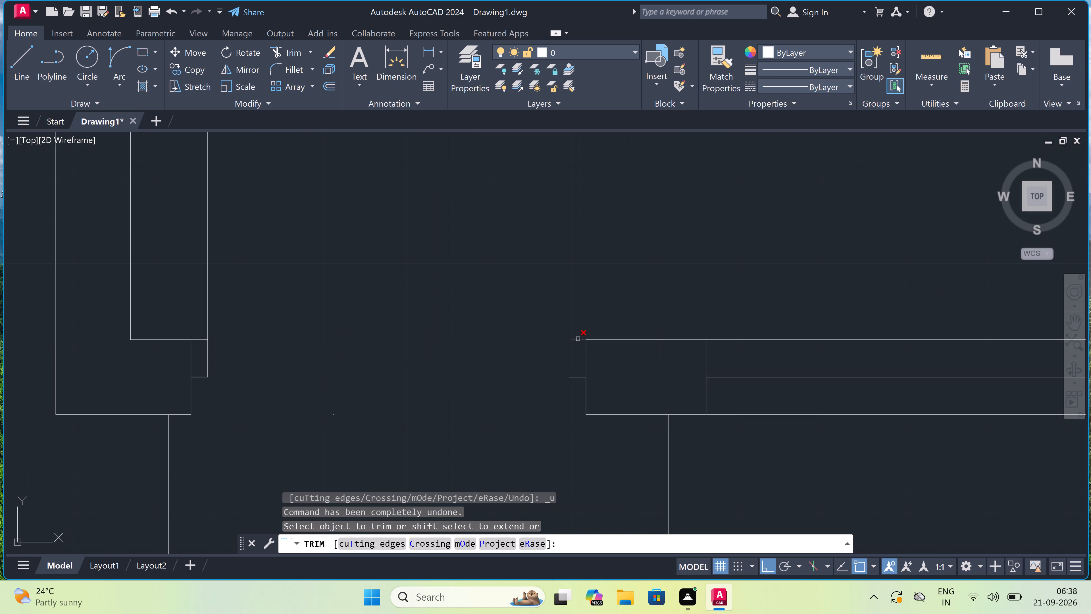
left_click(578, 339)
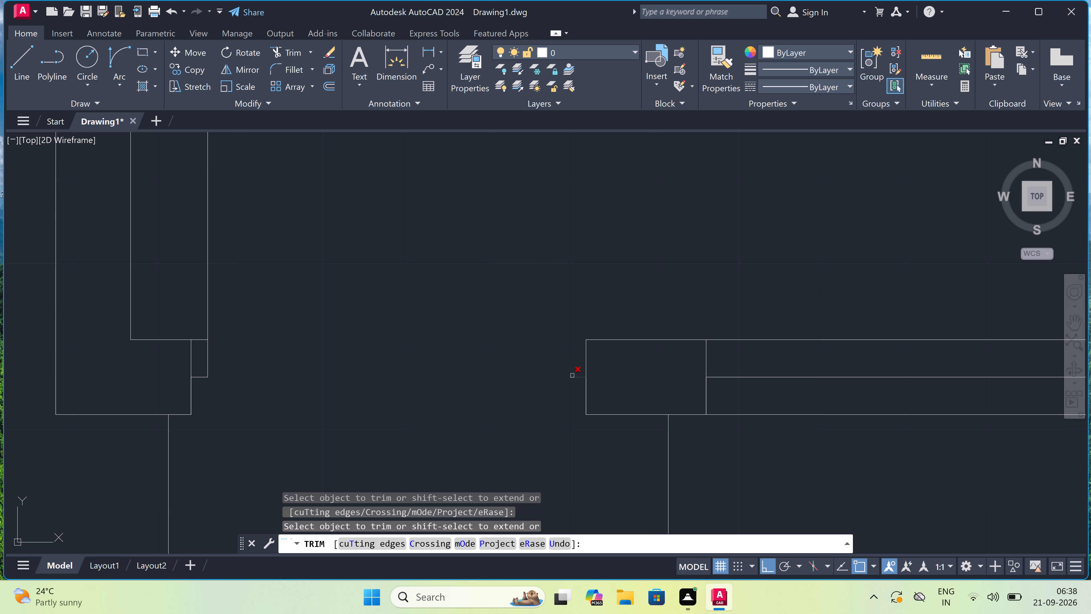
left_click(572, 376)
left_click(586, 381)
left_click(586, 378)
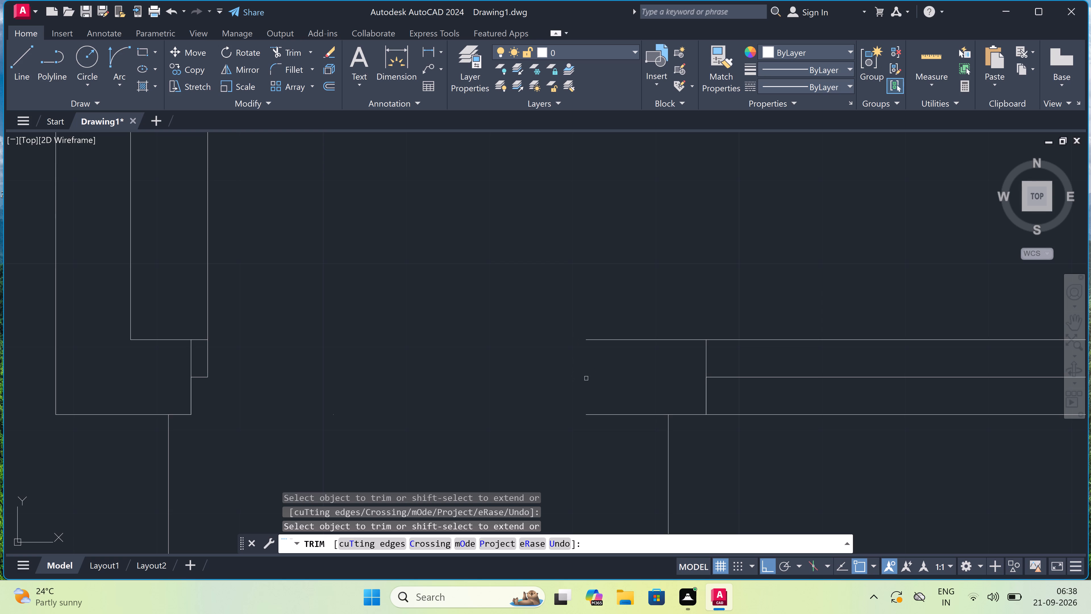
key("Escape")
Draw the doorway's right jamb line between the outer and inner wall lines, with a 2" stop leftward from its midpoint.
key("l")
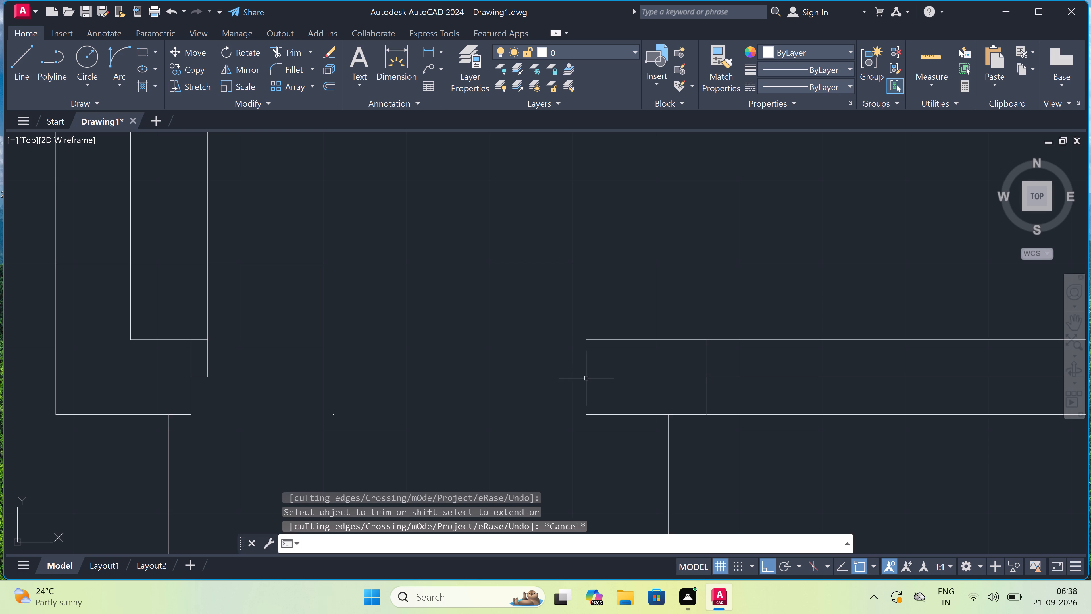
key("space")
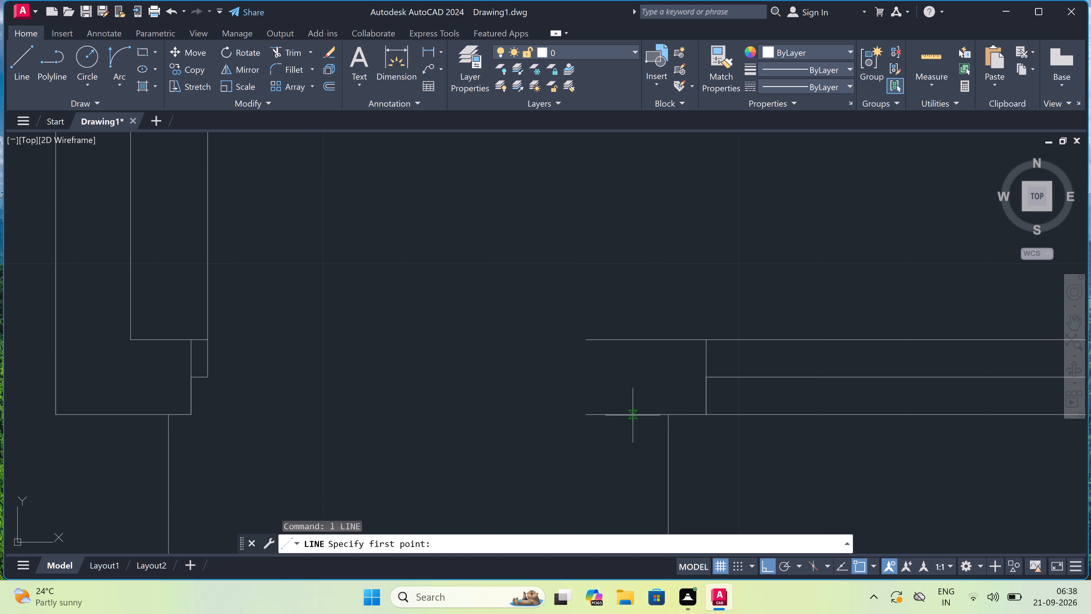
left_click(634, 415)
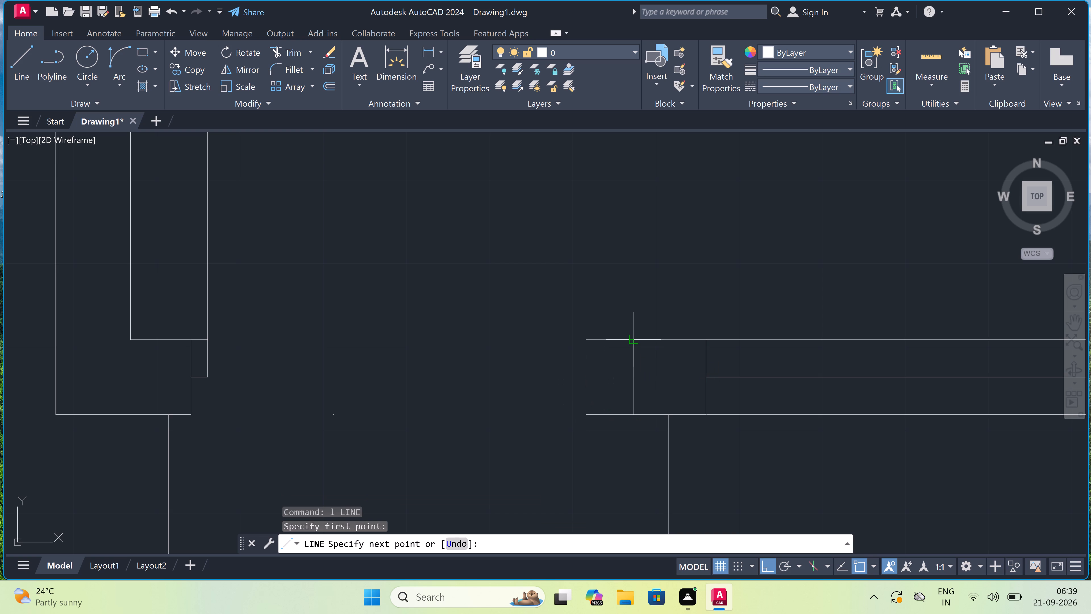
left_click(632, 343)
left_click(634, 373)
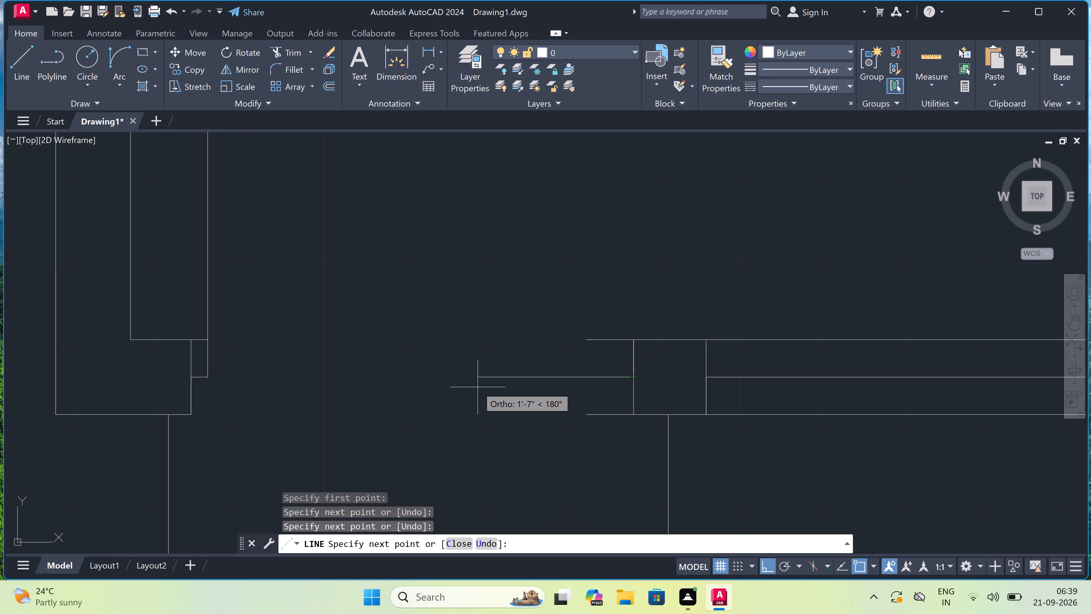
type("2\"")
key("space")
Draw the right door leaf as a 4' vertical line upward from the end of the stop.
scroll(523, 236, "down", 4)
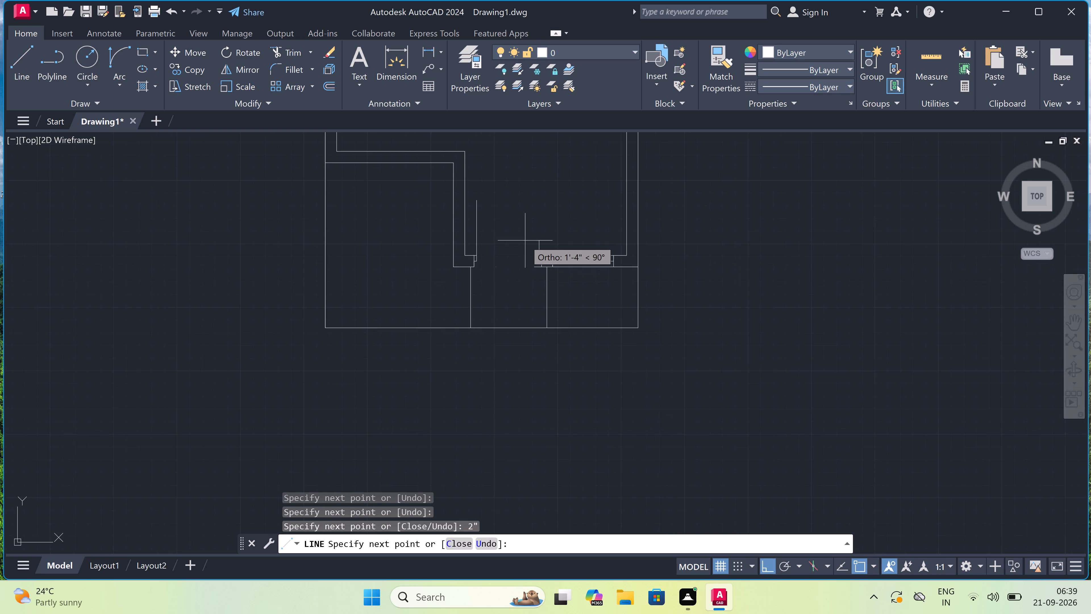
scroll(524, 204, "up", 3)
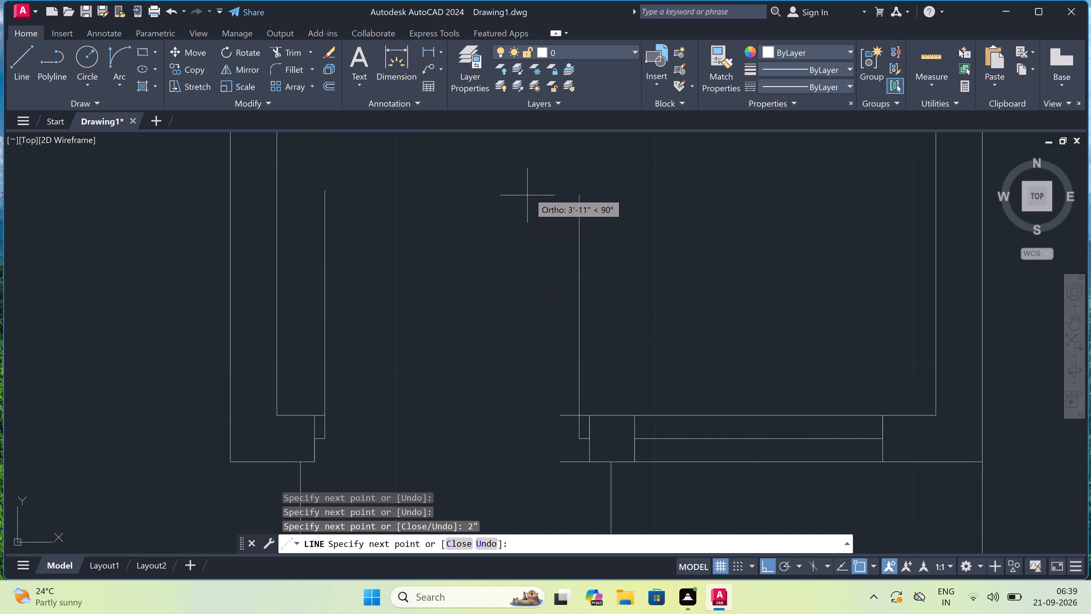
type("4'")
key("space")
key("Escape")
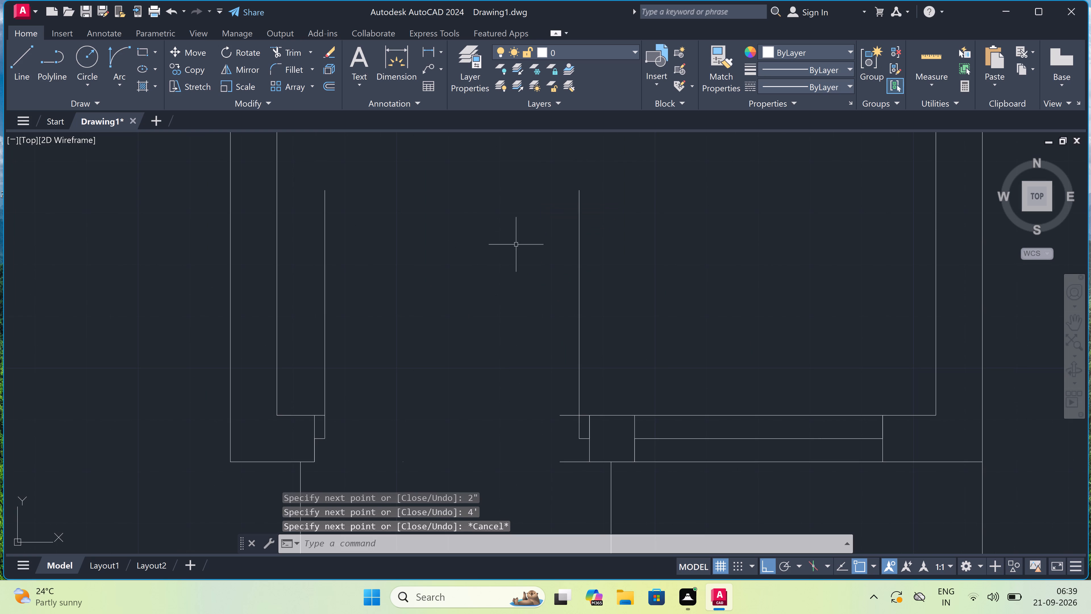
Draw a short vertical guide line midway between the two door leaves, near the level of the stops.
key("space")
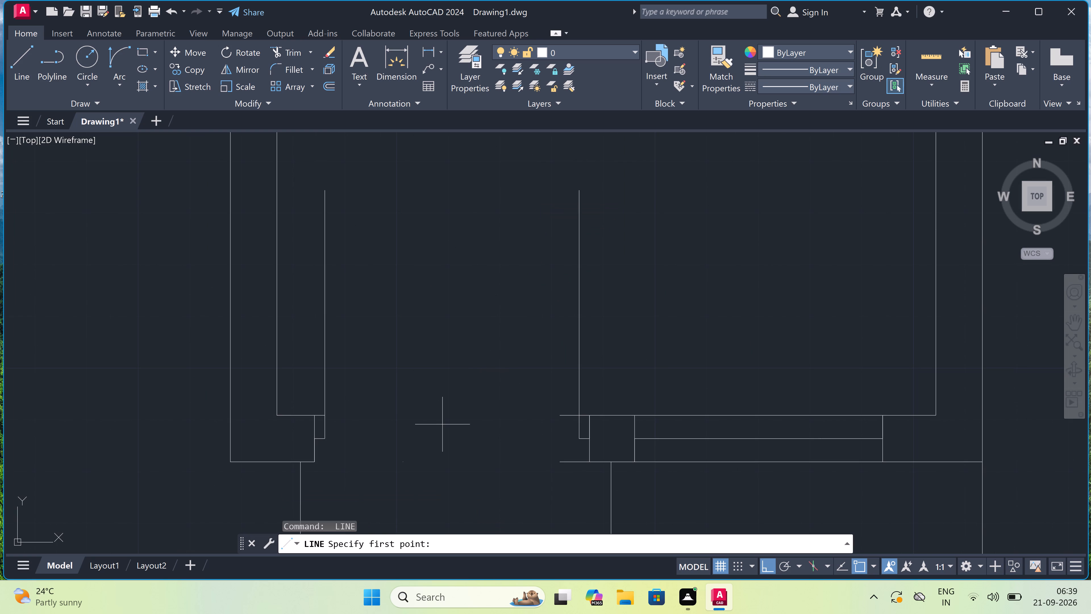
left_click_drag(447, 428, 447, 424)
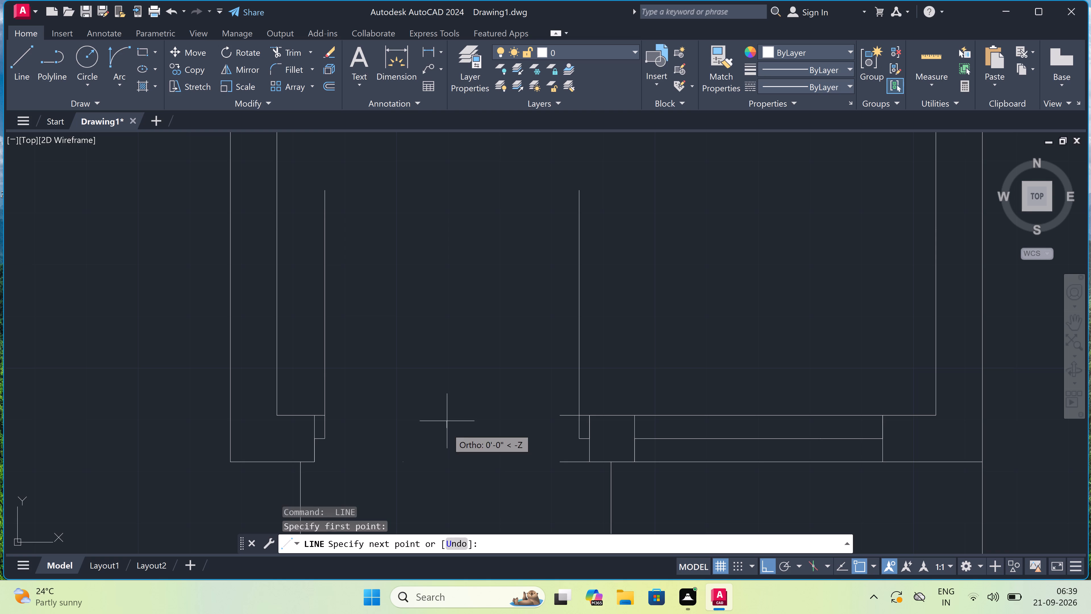
left_click(452, 376)
key("Escape")
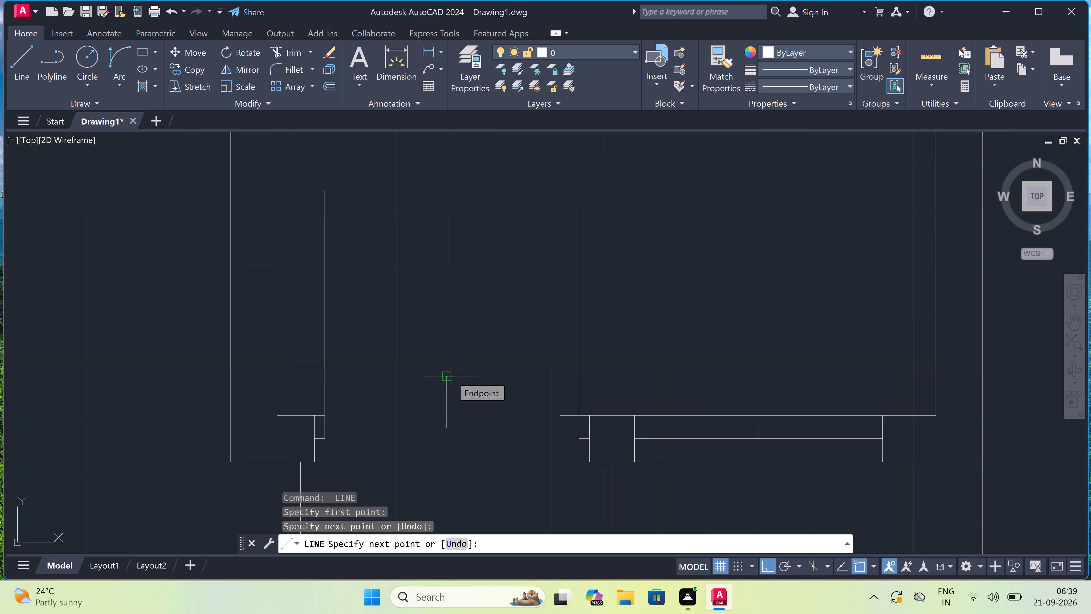
Draw the left leaf's swing arc from its top end to the guide line's lower end, with a horizontal start tangent.
left_click(115, 52)
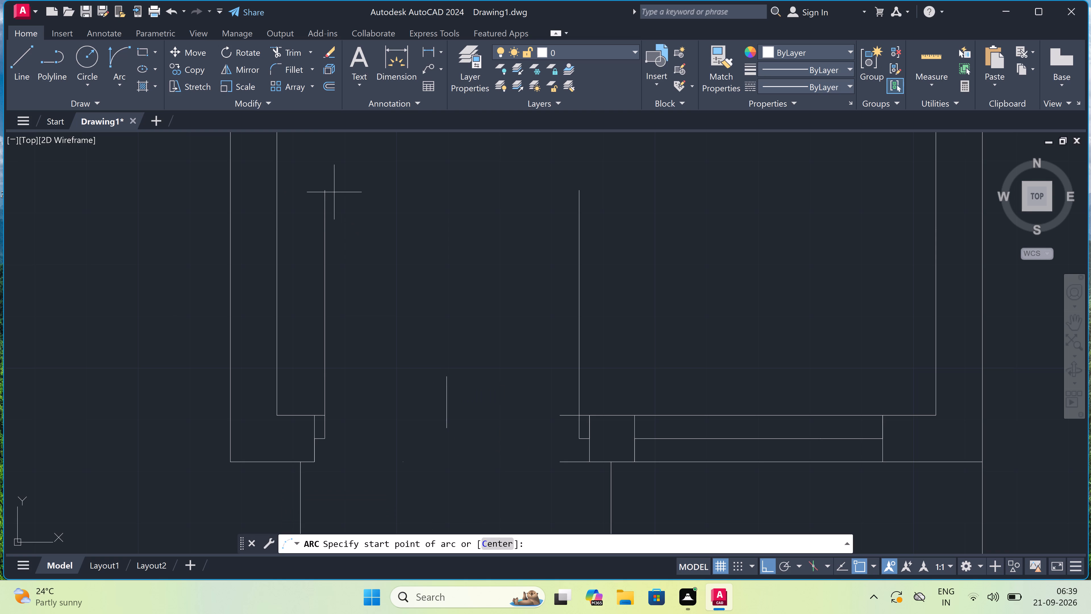
left_click_drag(326, 192, 353, 223)
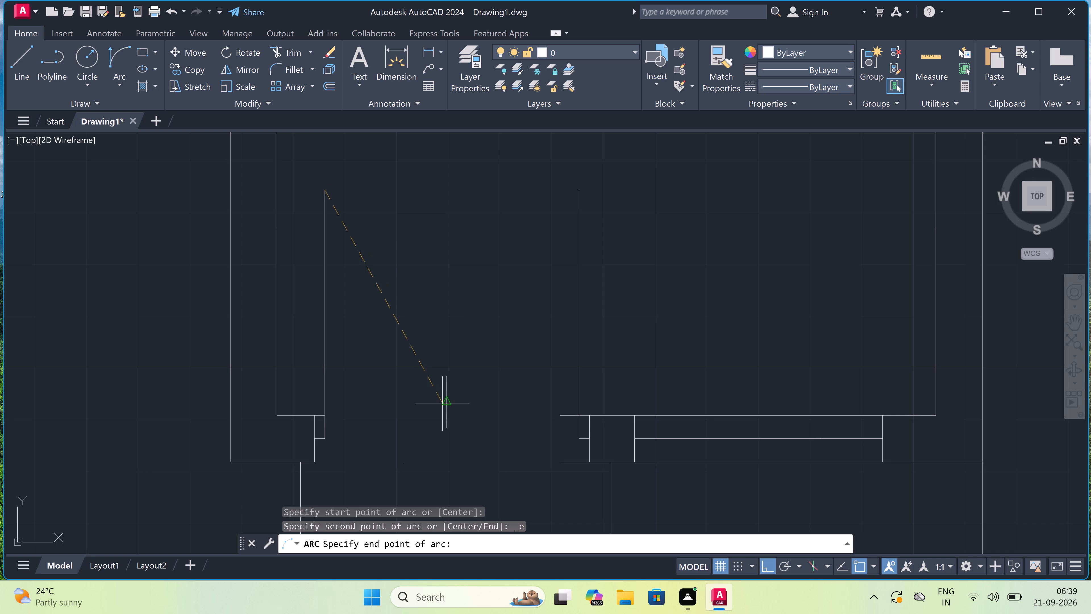
left_click_drag(450, 428, 451, 425)
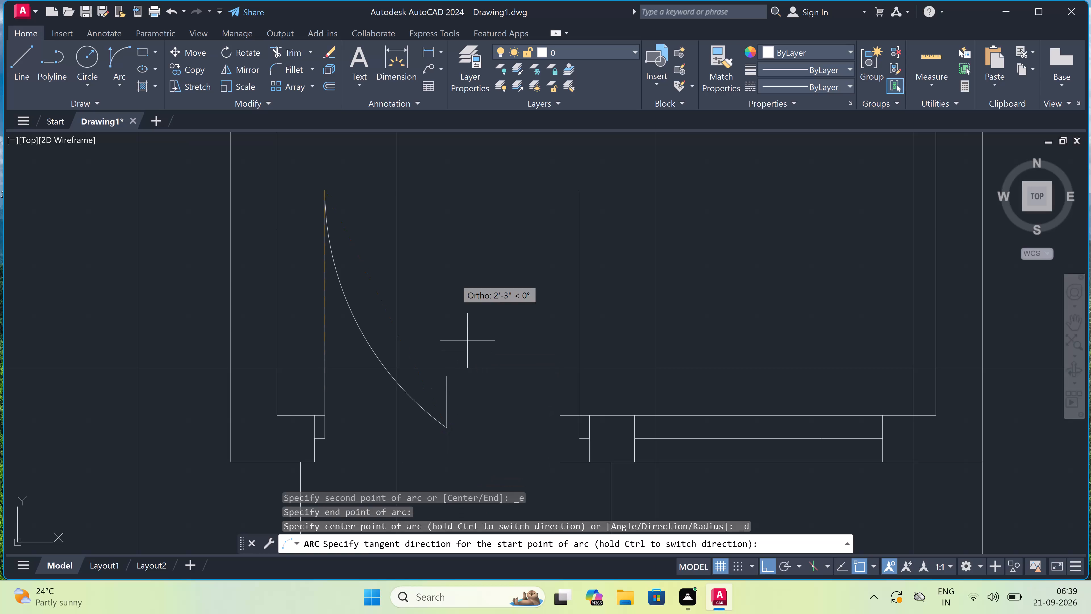
left_click(469, 209)
Draw a three-point arc from the right leaf's top through the guide line's lower end to a point below the doorway.
key("space")
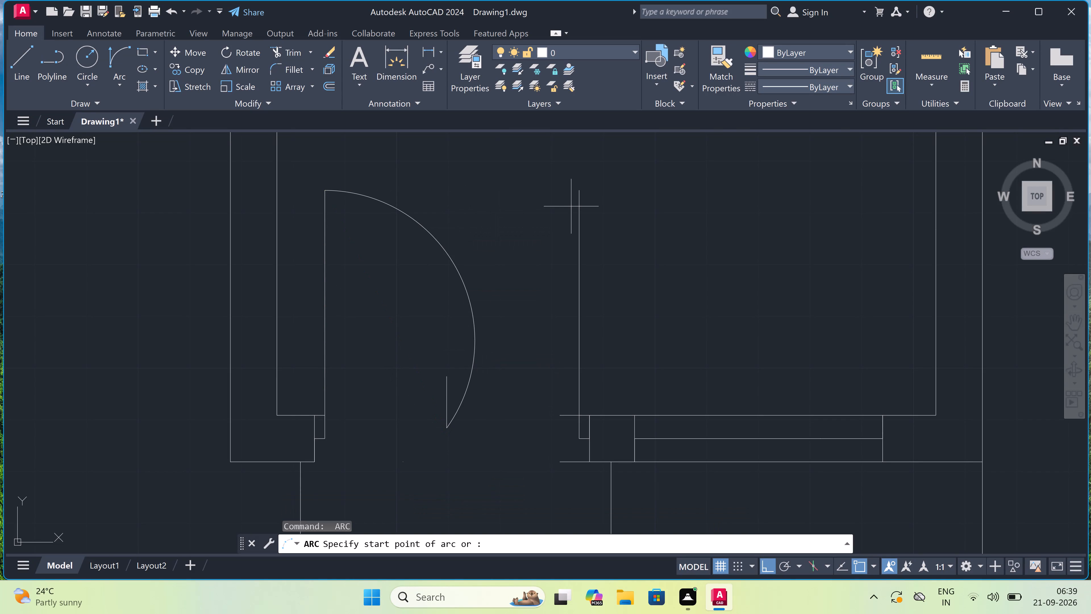
left_click_drag(579, 188, 580, 197)
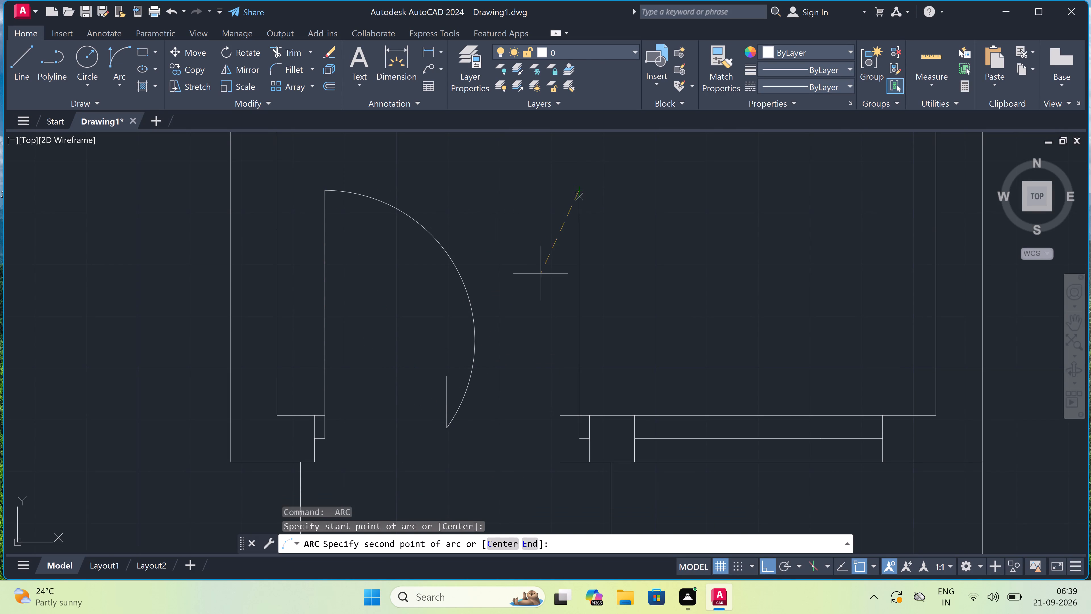
left_click(444, 430)
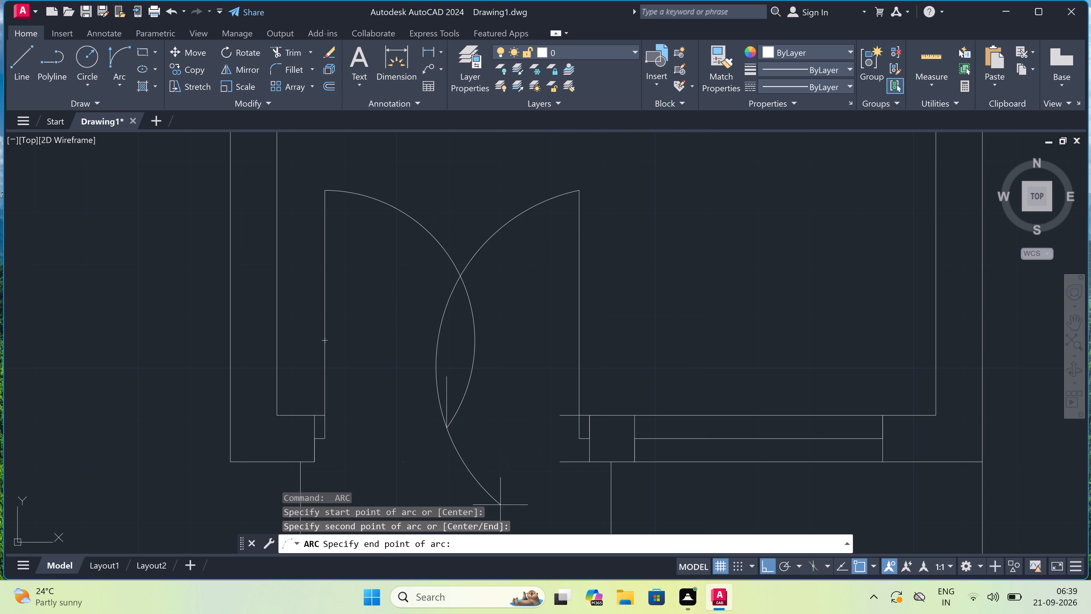
left_click(506, 494)
Trim away both swing arcs below their crossing point, the short guide line and the leftover arc tail.
type("tr")
key("space")
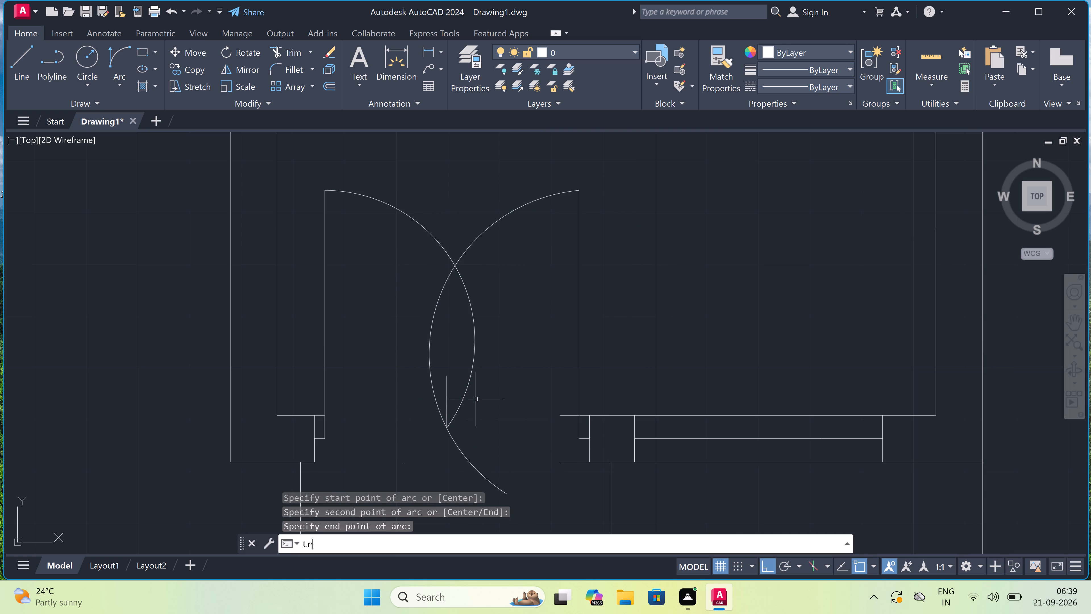
left_click(425, 399)
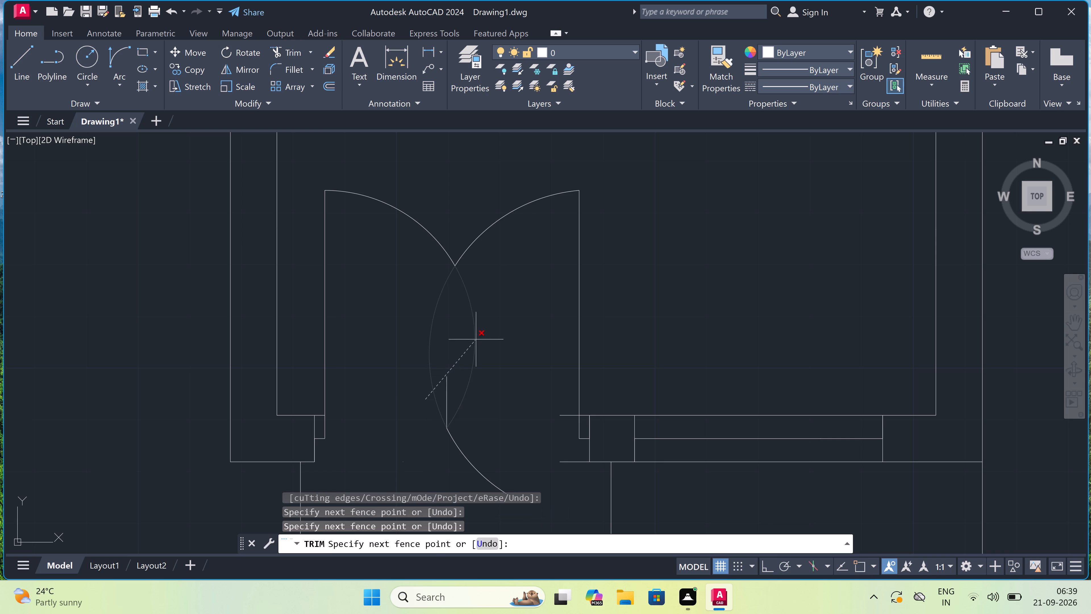
left_click(480, 335)
left_click(421, 426)
left_click(447, 383)
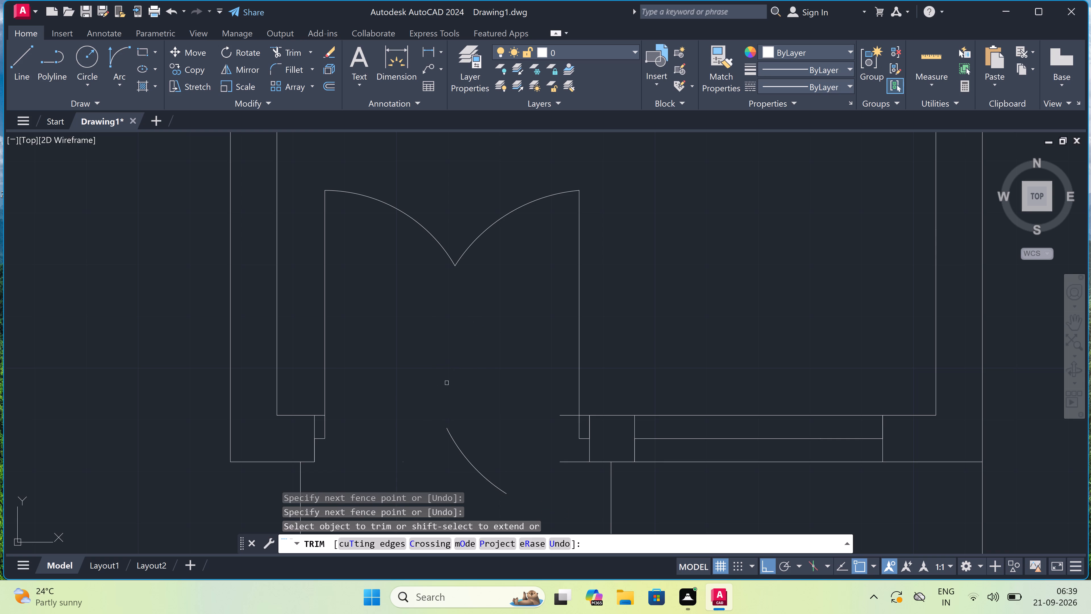
left_click(447, 453)
left_click(487, 429)
Trim the inner and outer wall line stubs that project into the doorway past the right jamb and stop.
scroll(584, 412, "up", 1)
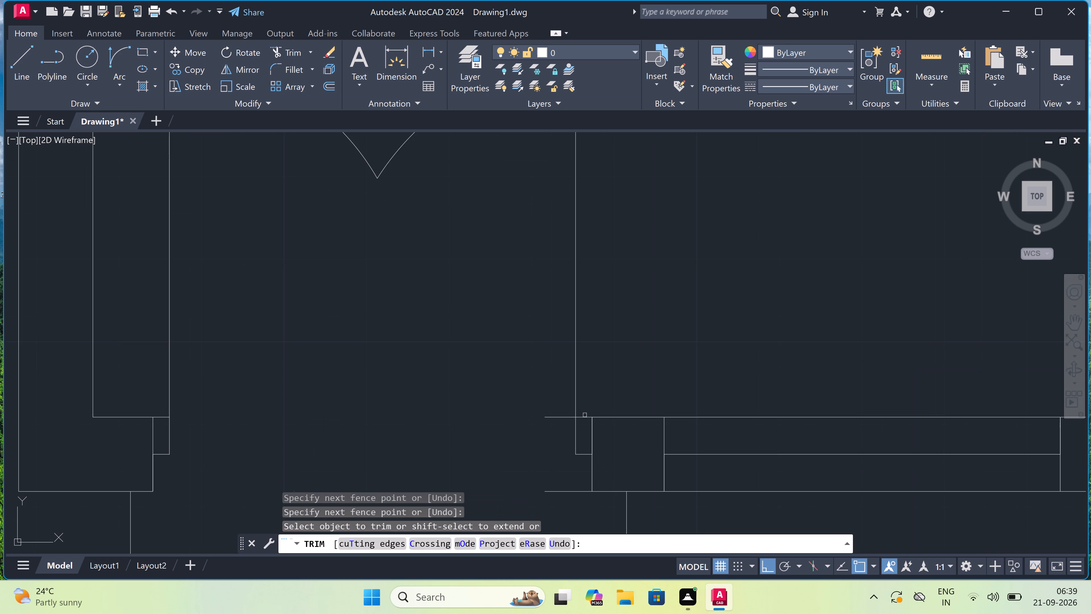
left_click(563, 407)
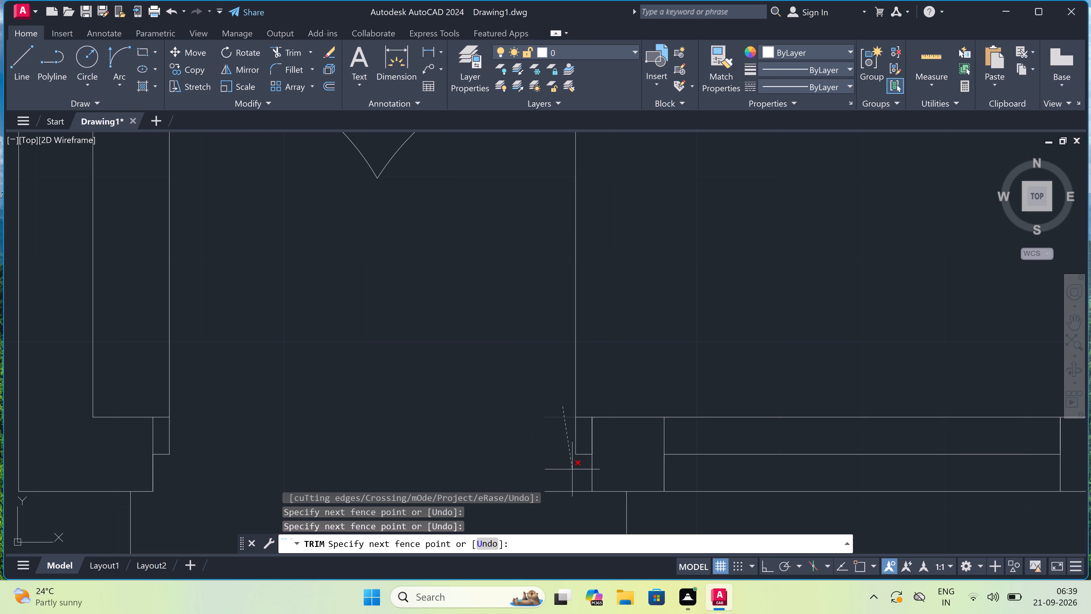
left_click(571, 491)
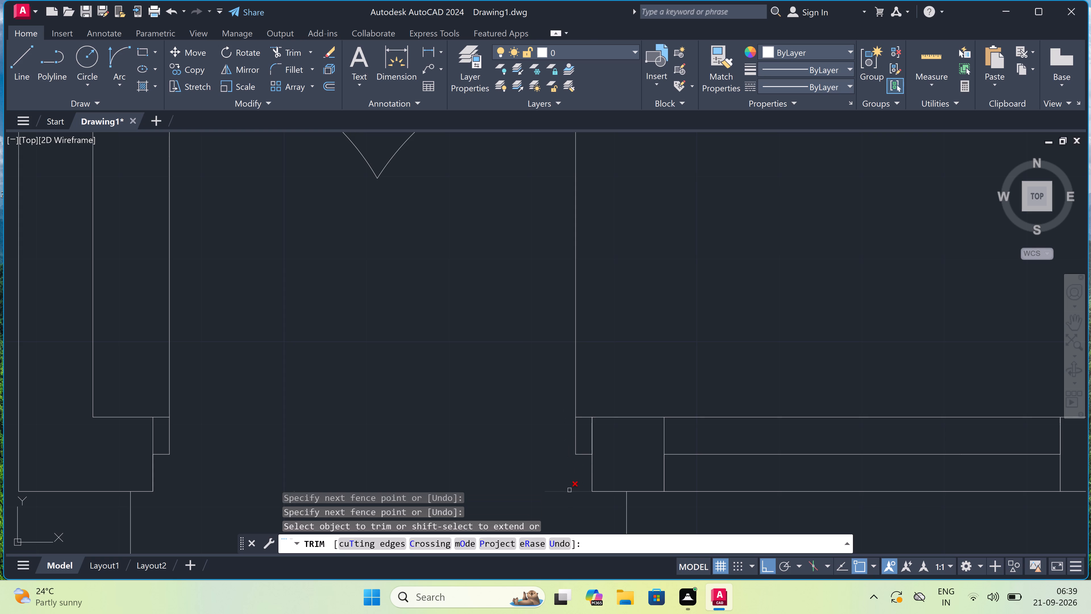
left_click(569, 490)
scroll(520, 403, "down", 6)
scroll(513, 443, "up", 3)
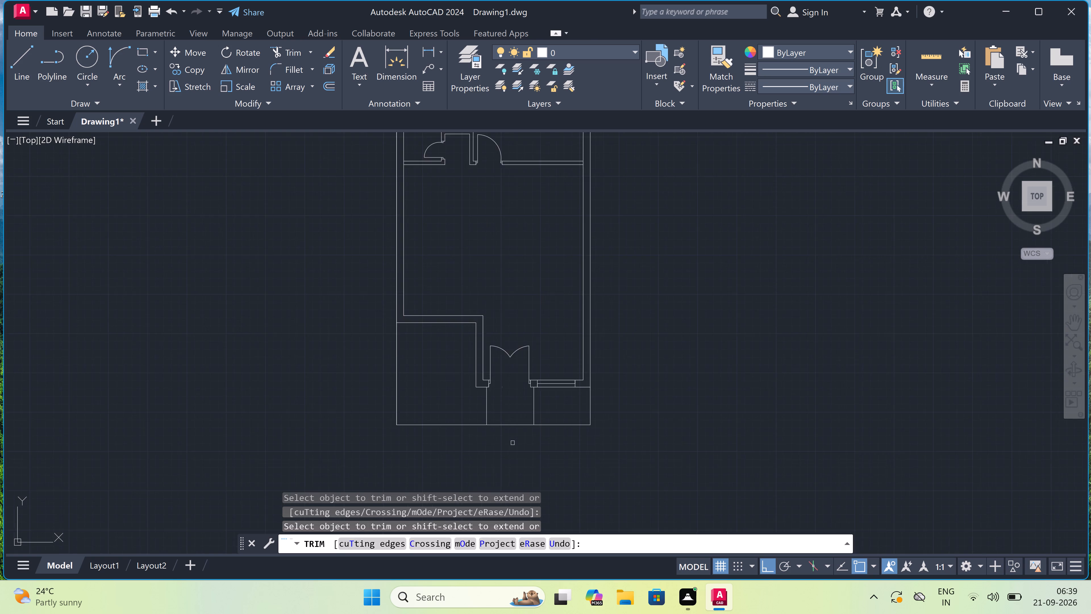
scroll(468, 316, "up", 2)
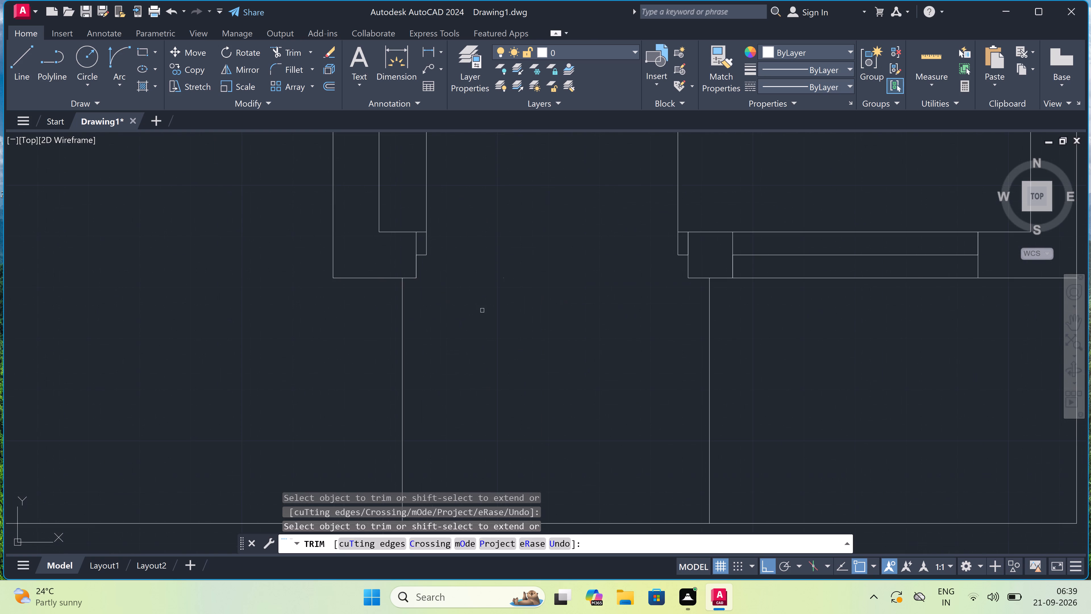
key("Escape")
Draw two parallel horizontal step lines below the doorway, spanning between the two vertical lines that run to the boundary.
key("l")
key("space")
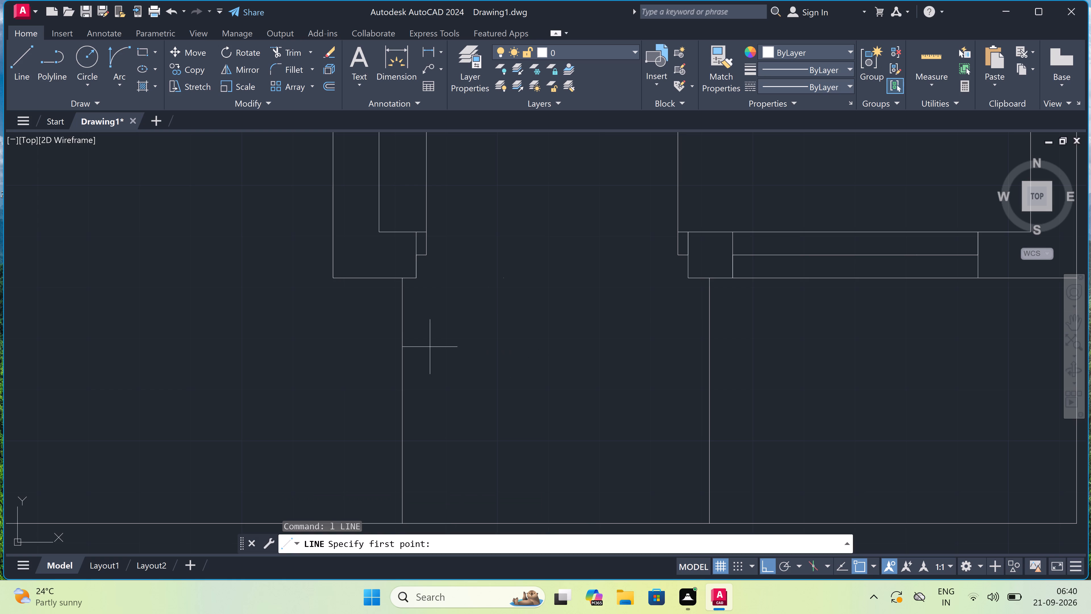
left_click_drag(402, 322, 405, 322)
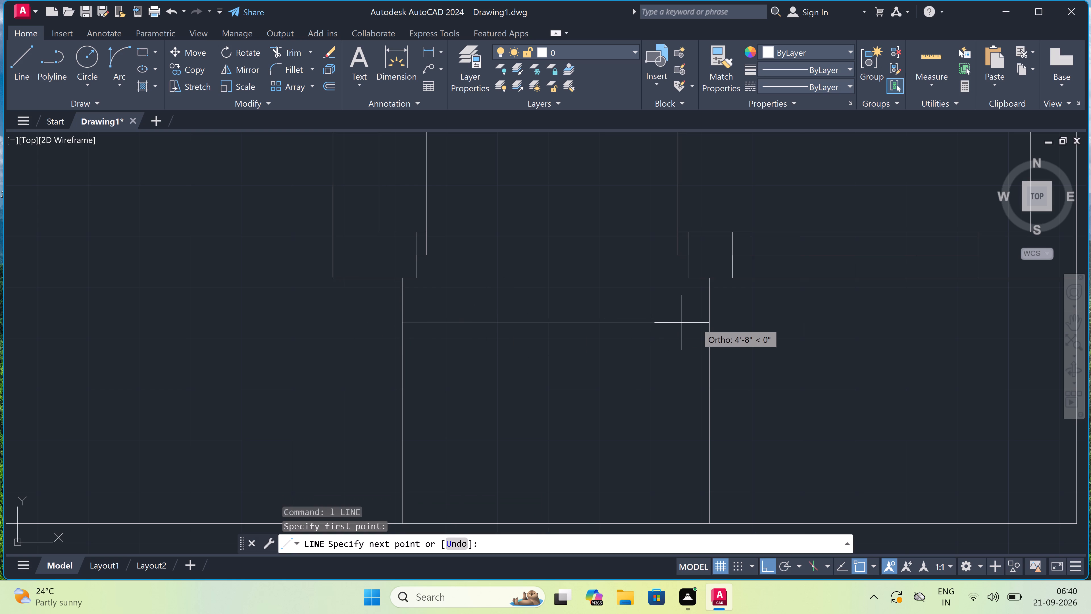
left_click(711, 321)
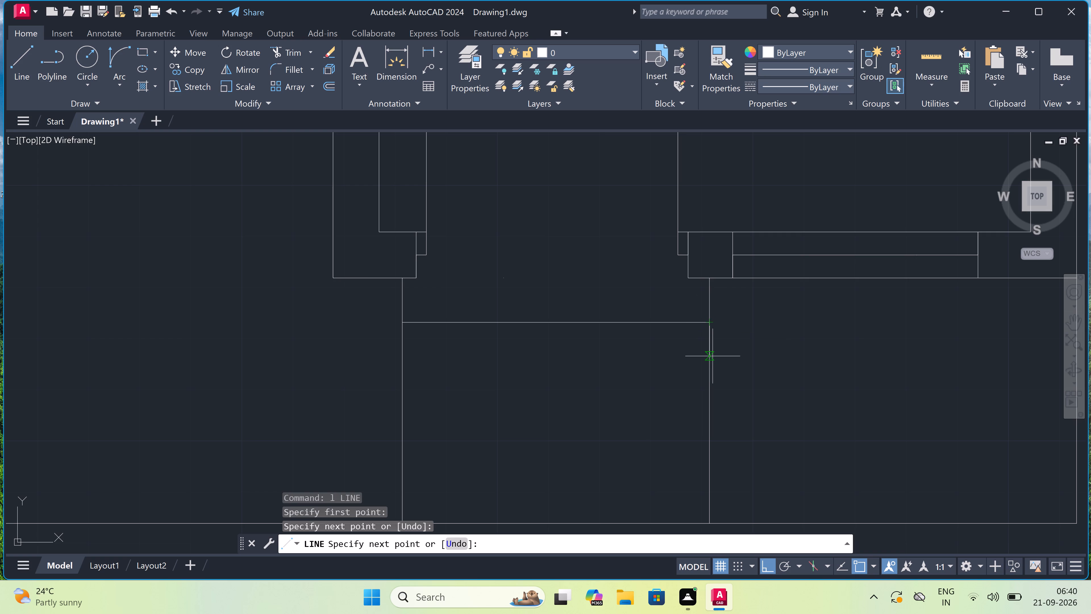
left_click_drag(710, 359, 706, 359)
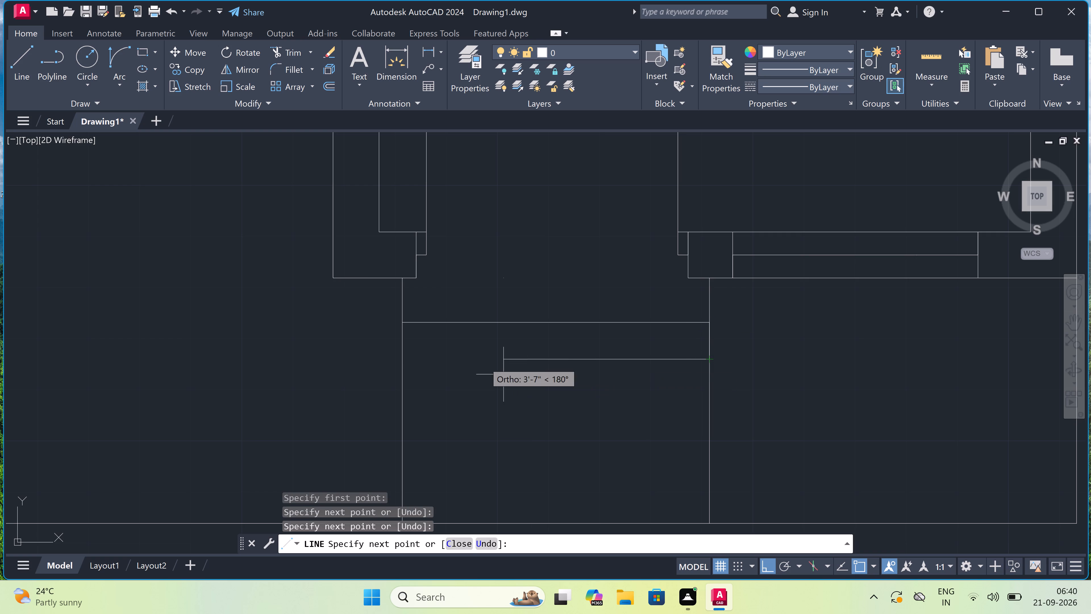
left_click(402, 360)
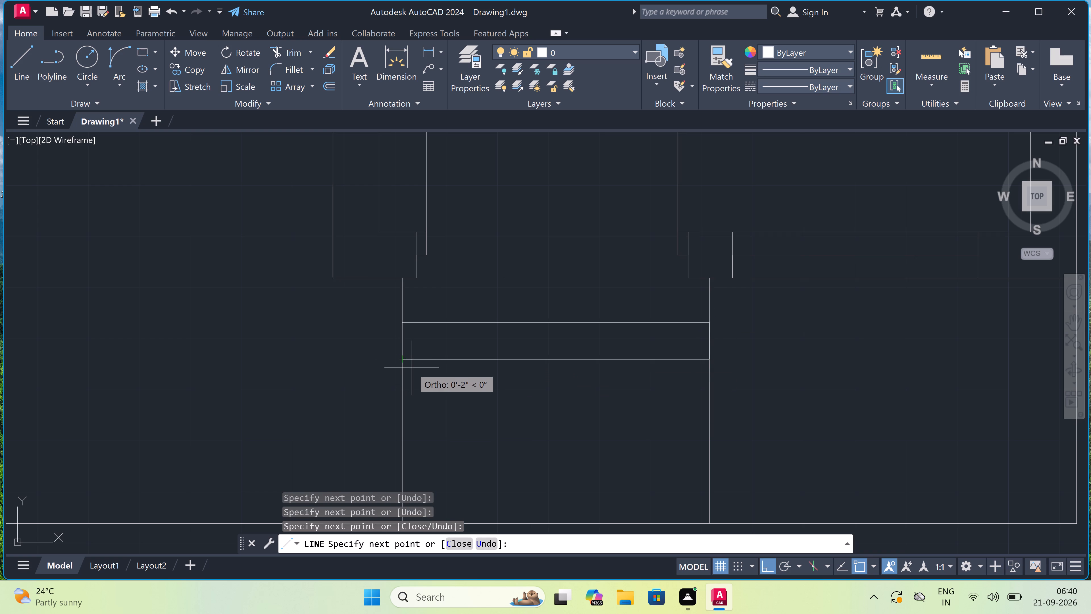
key("Escape")
Draw a third horizontal step line below the two existing ones, spanning between the two vertical side lines.
key("space")
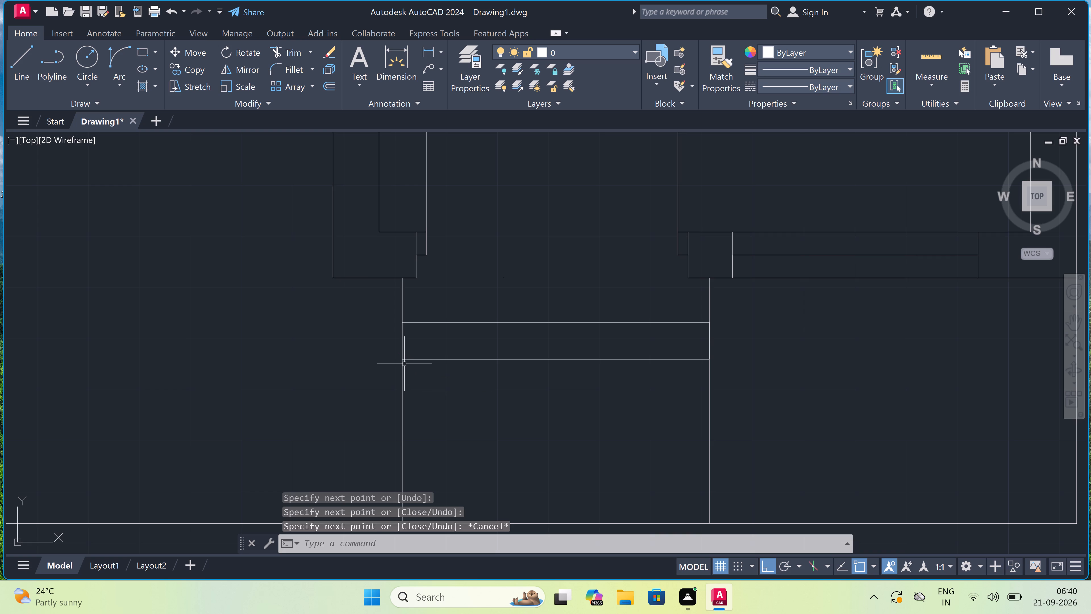
left_click(403, 361)
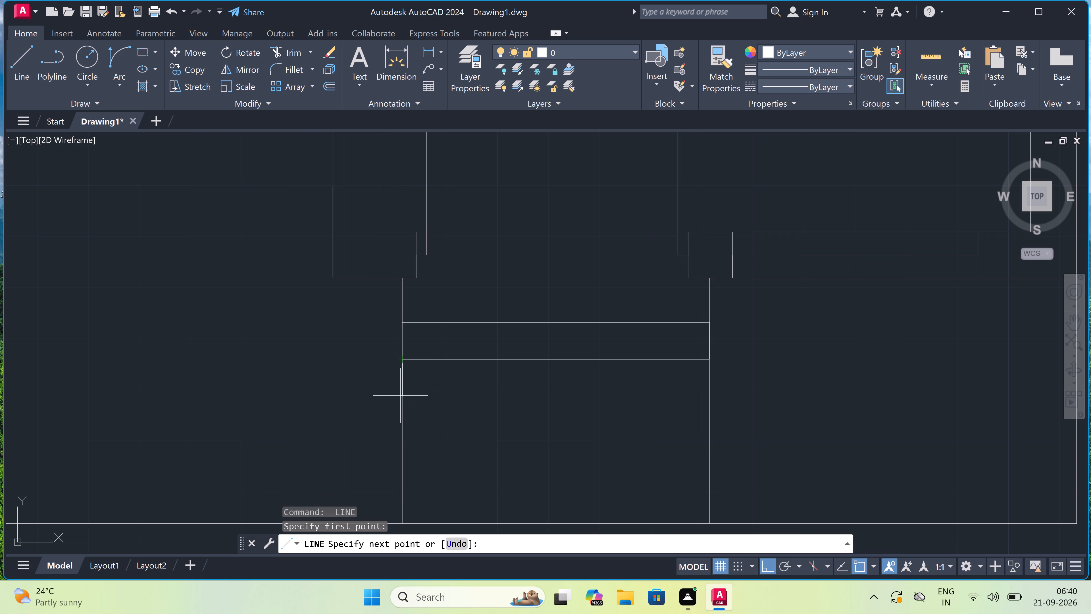
left_click(402, 390)
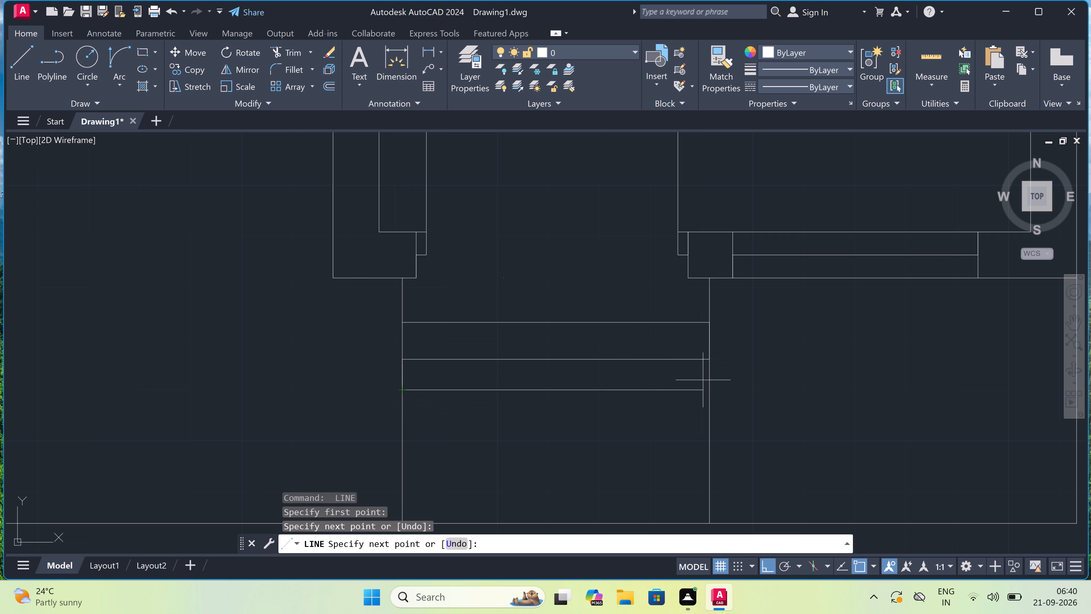
left_click(711, 389)
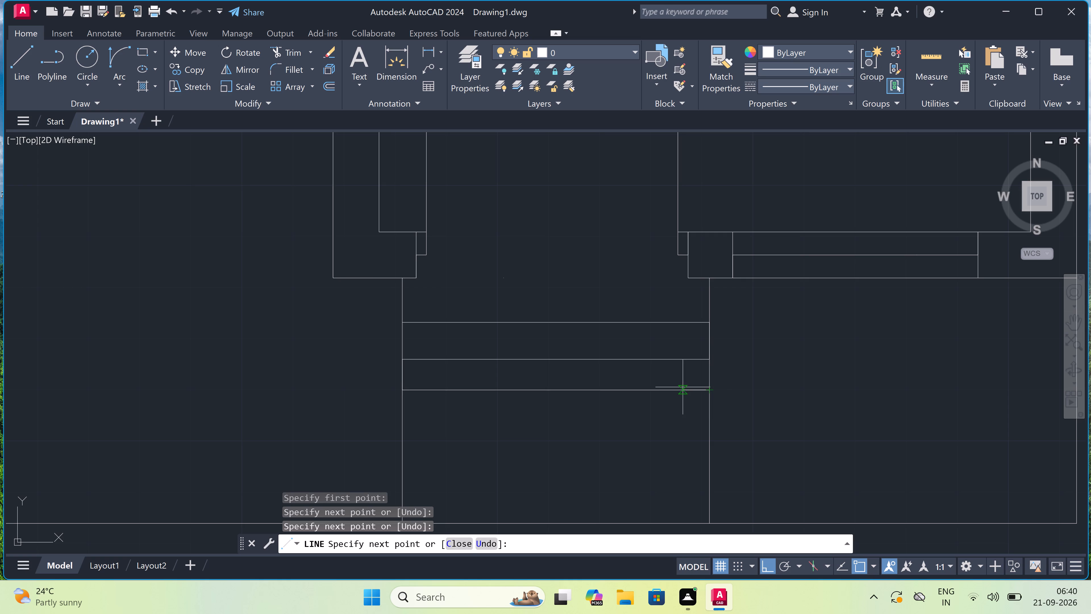
key("Escape")
Trim away both vertical side lines between the lowest step line and the boundary.
scroll(564, 355, "down", 3)
scroll(564, 385, "up", 3)
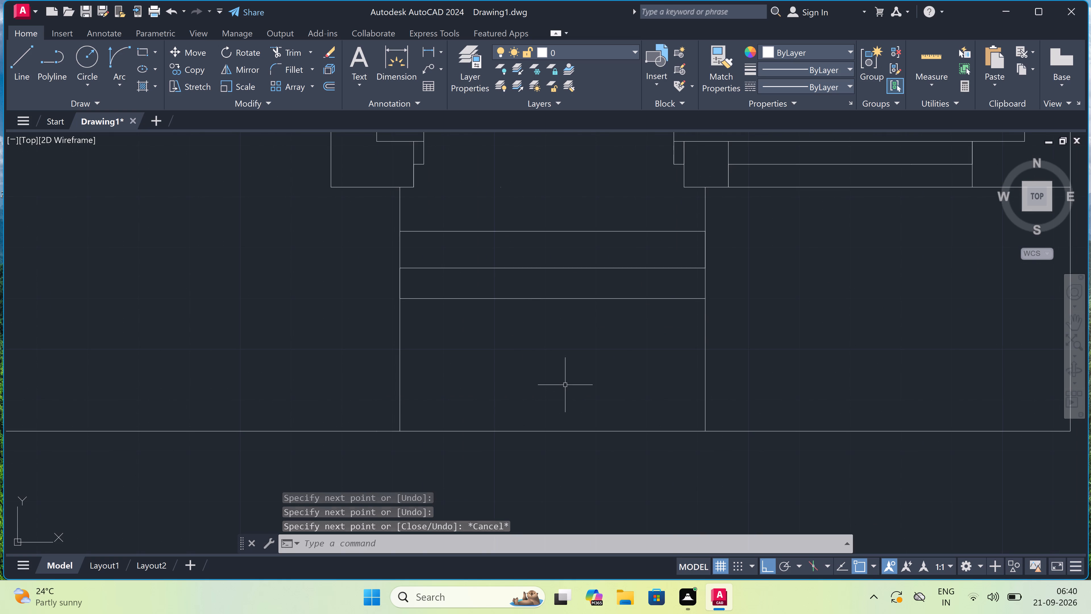
type("tr")
key("space")
left_click(572, 389)
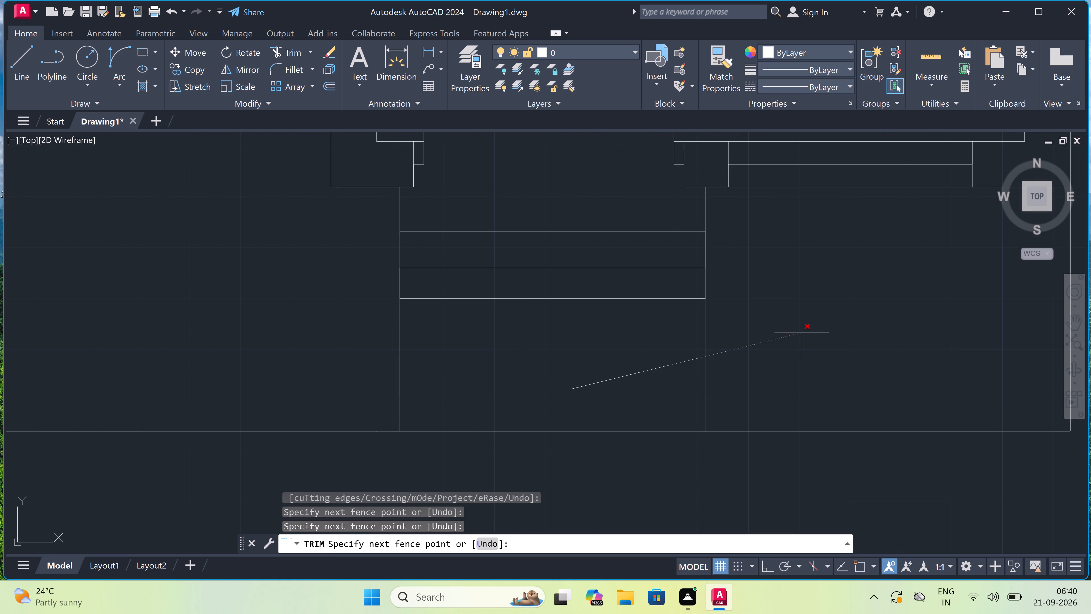
left_click(801, 334)
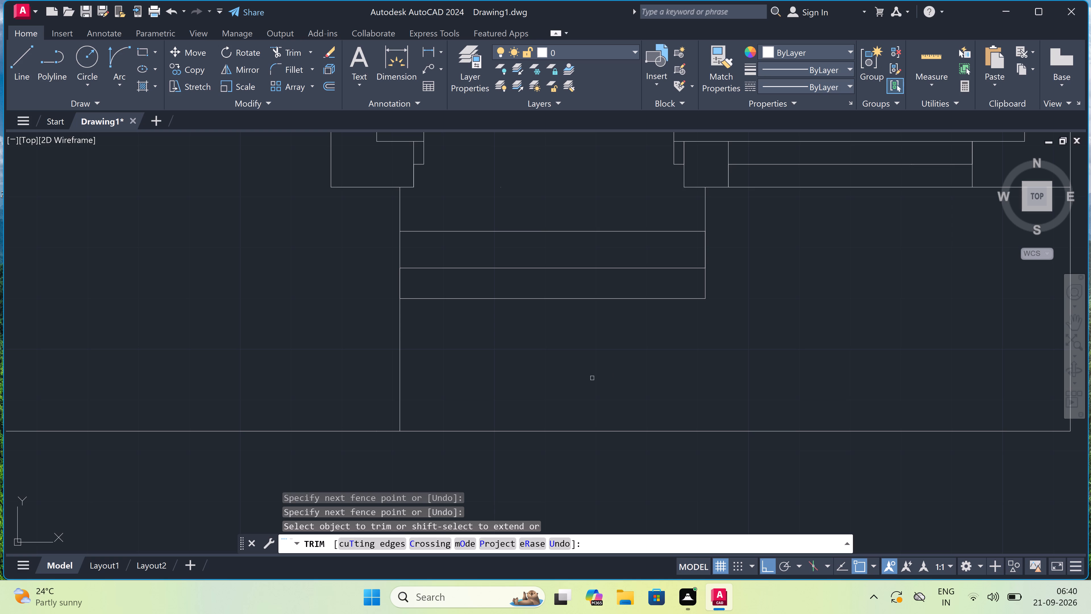
left_click(481, 367)
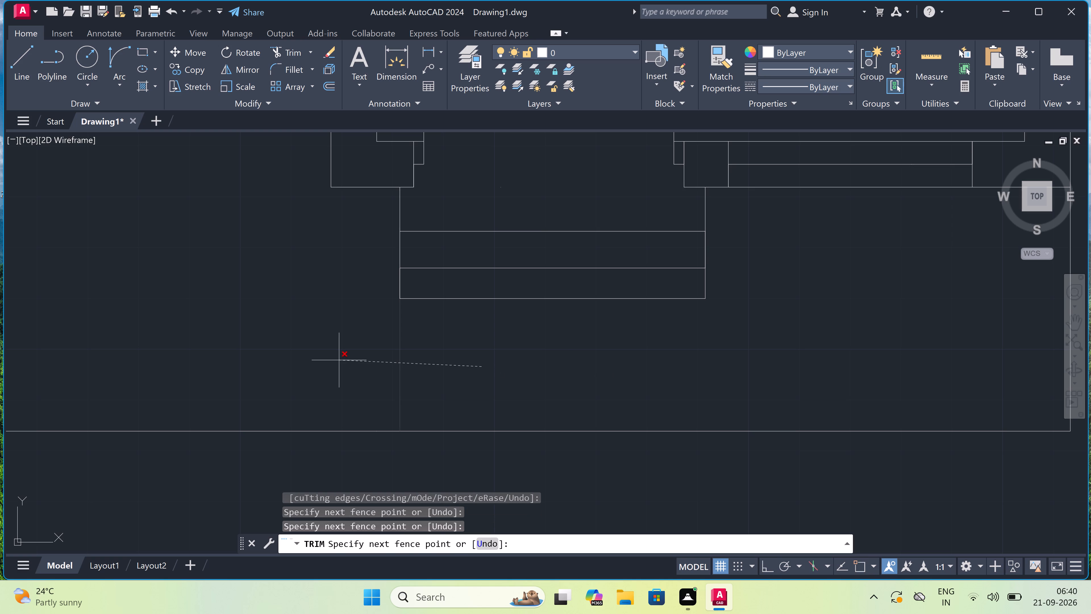
left_click(339, 360)
key("Escape")
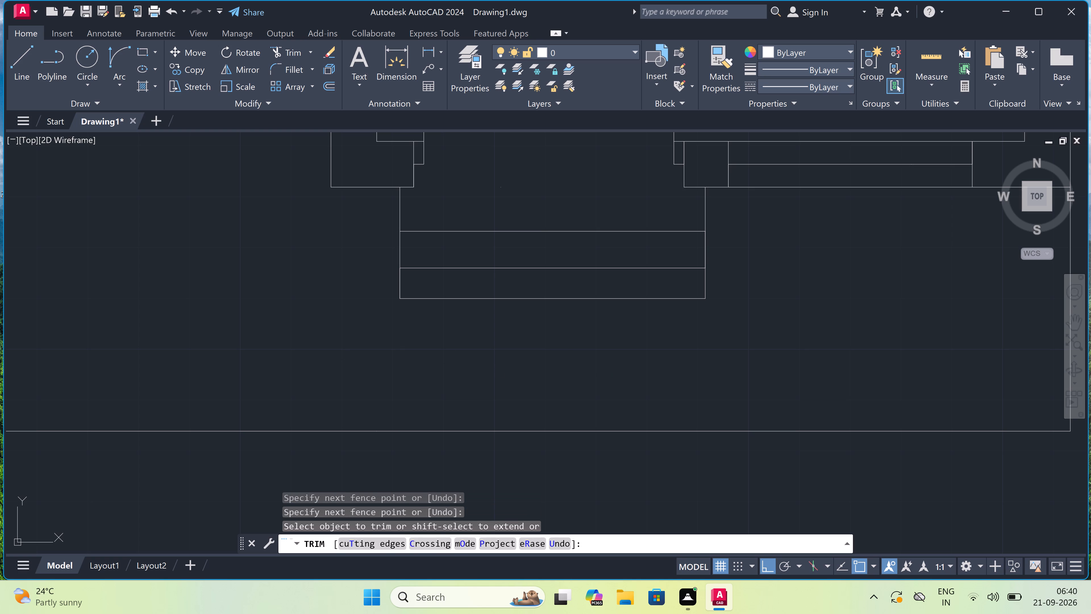
Draw a 9" thick wall stub rising about 3' from the inner wall's corner up-left of the two-leaf door, down to the horizontal inner wall line.
scroll(457, 377, "down", 6)
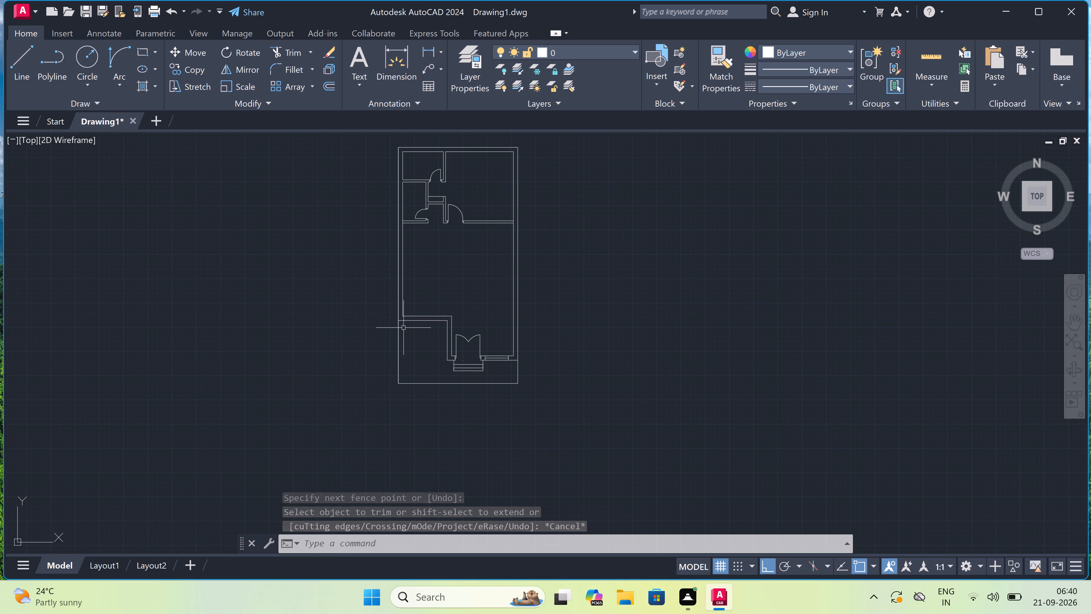
scroll(405, 337, "down", 2)
scroll(400, 323, "up", 3)
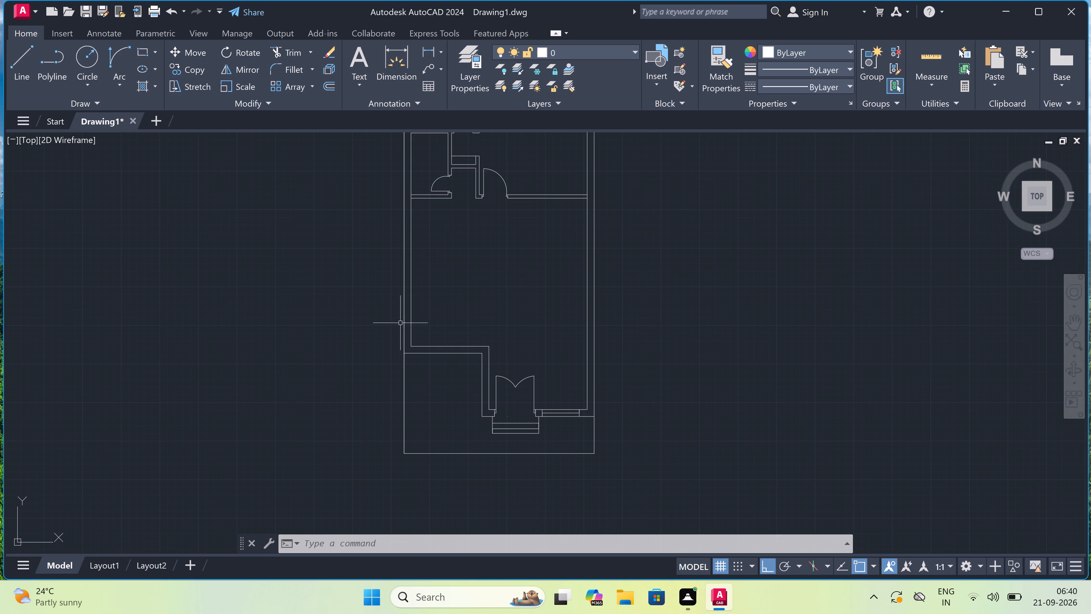
scroll(421, 331, "up", 1)
scroll(490, 333, "up", 2)
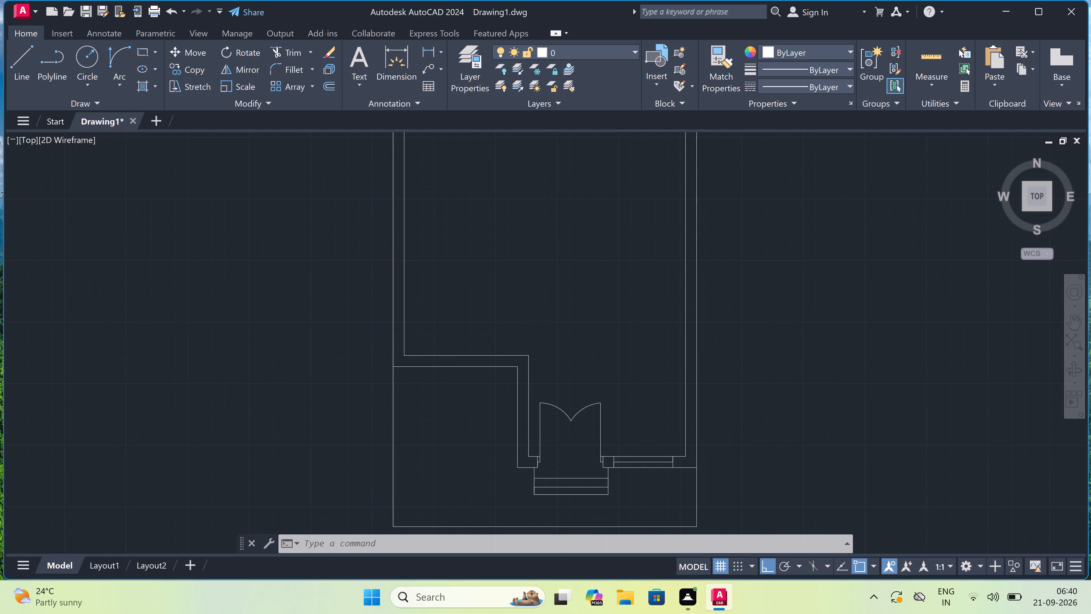
key("space")
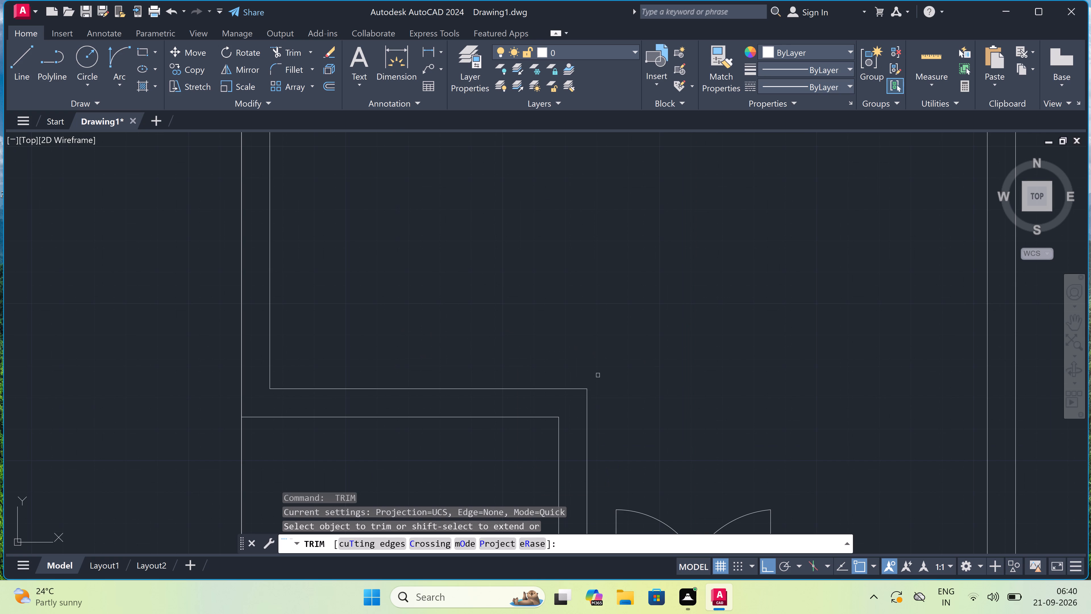
key("Escape")
type("l")
key("space")
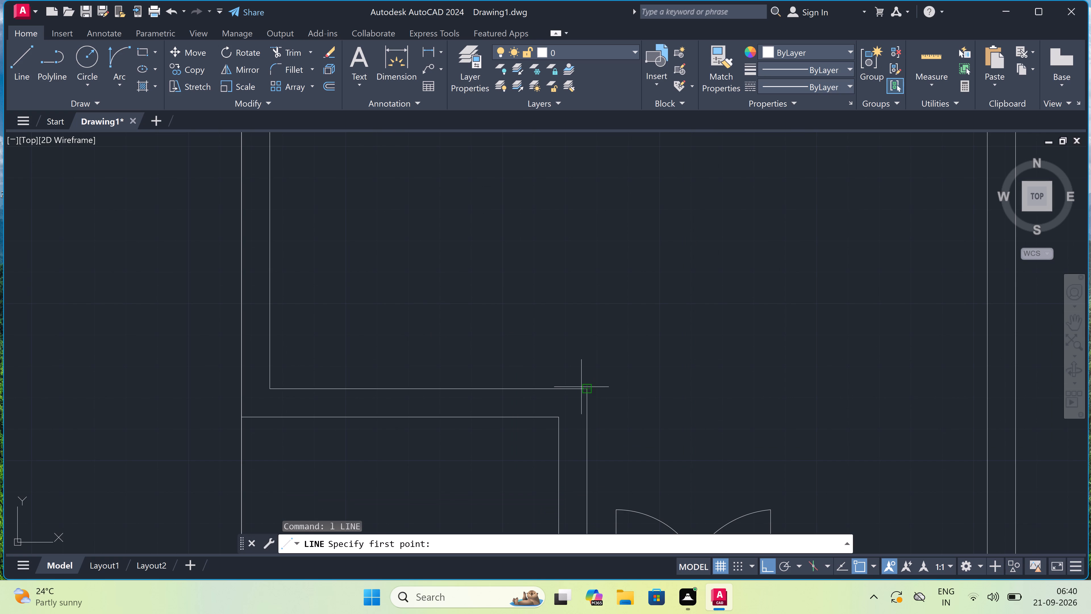
left_click(589, 387)
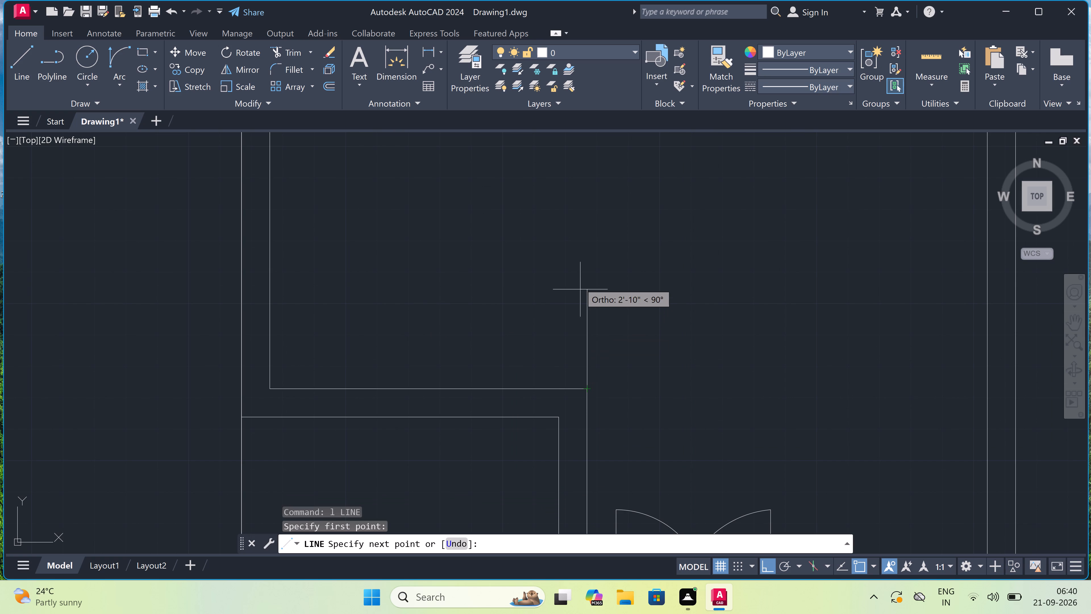
left_click(579, 279)
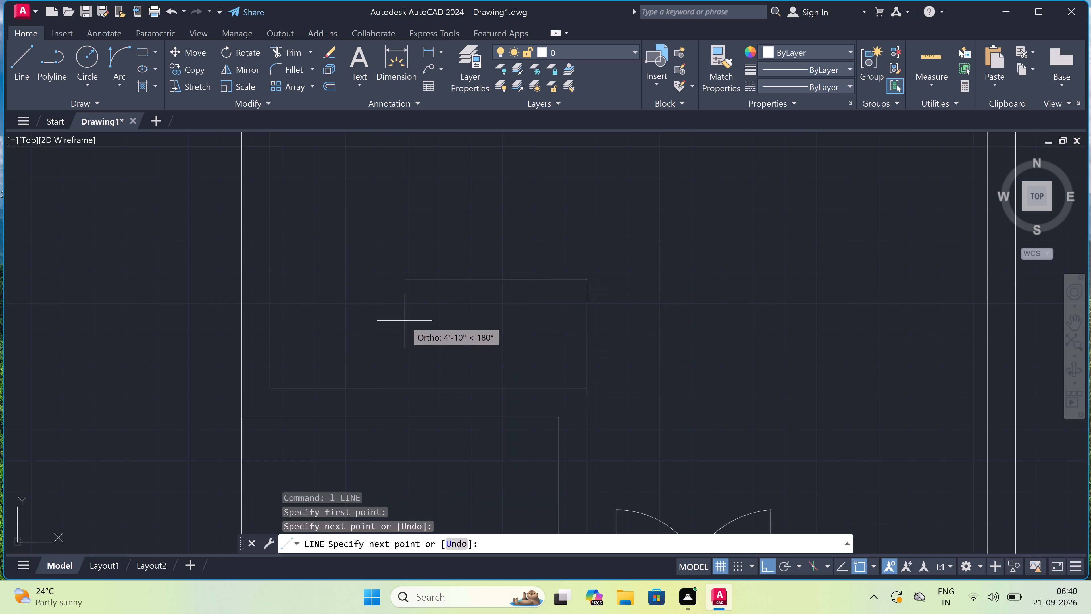
type("9\"")
key("space")
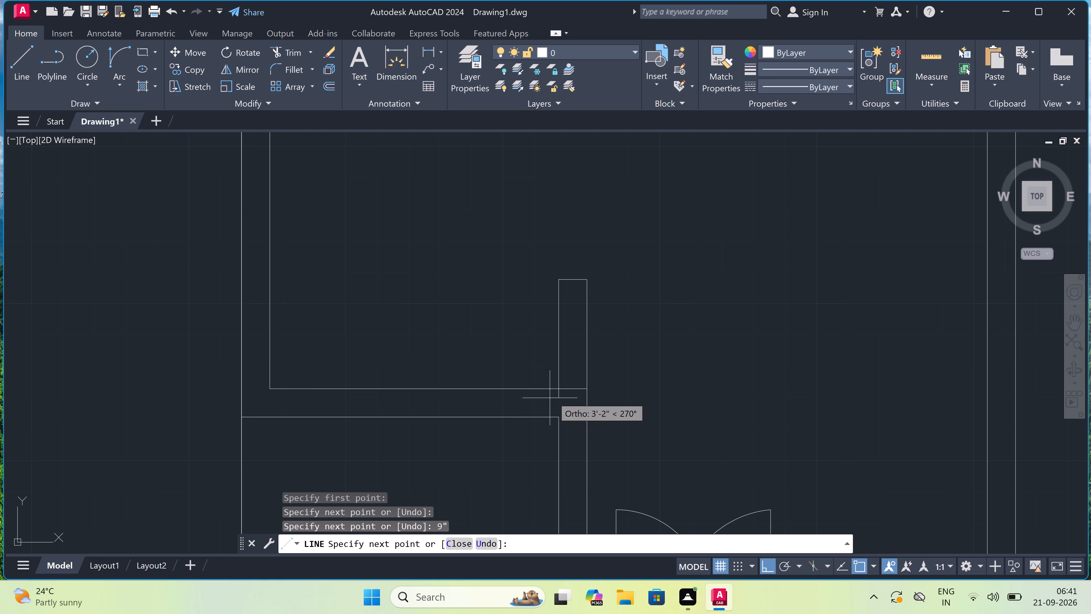
double_click(557, 389)
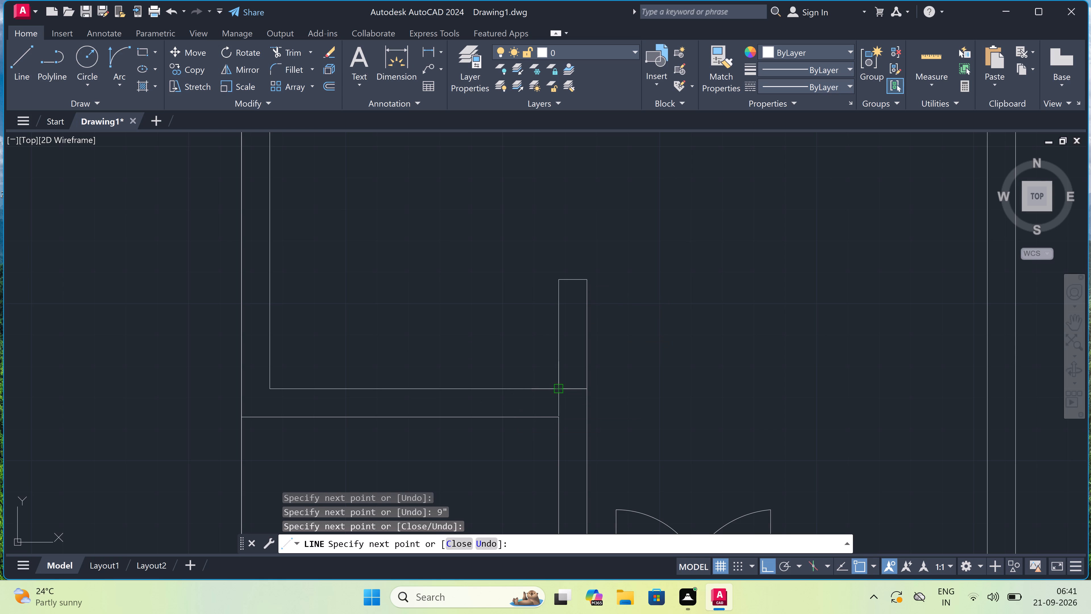
key("Escape")
Trim the short piece of inner wall line crossing the base of the new wall stub.
key("t")
type("r")
key("space")
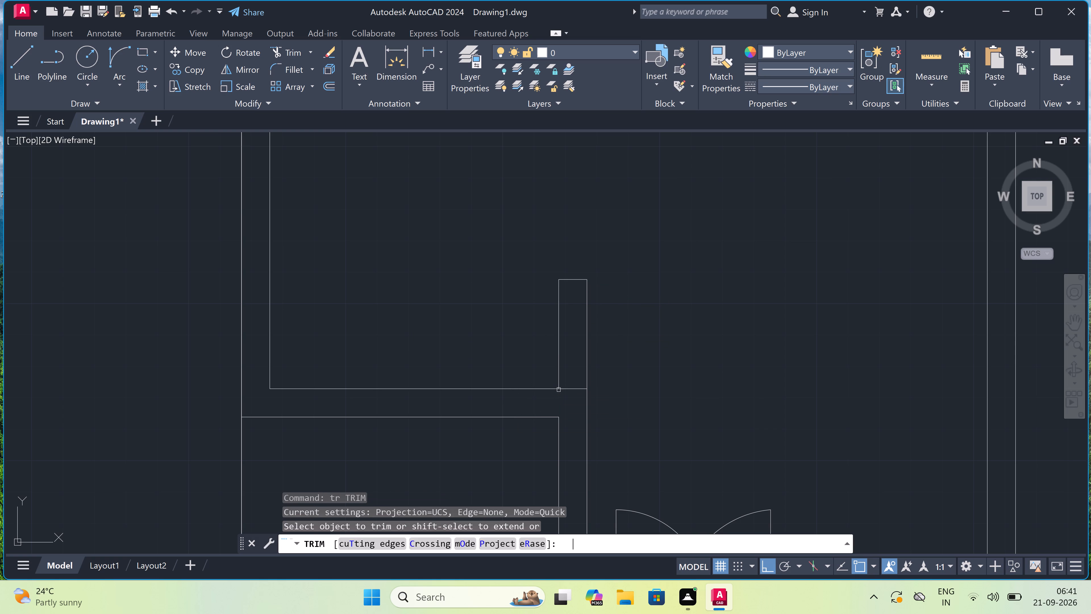
left_click(565, 387)
key("Escape")
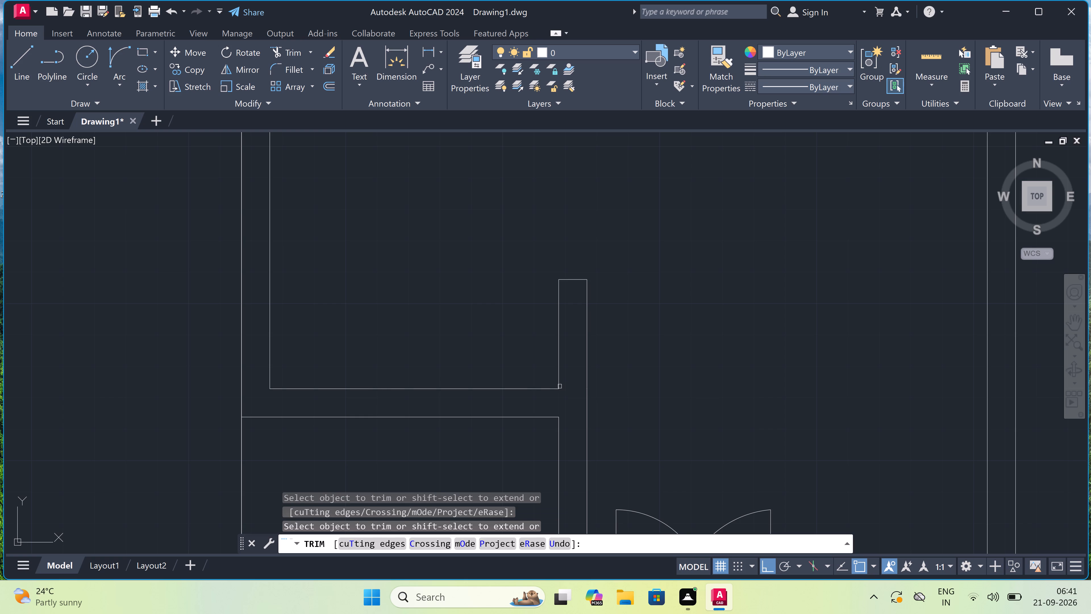
Draw an L-shaped counter outline from the stub's left face, about 6' left and 6'-7" up, closing onto the left wall's inner face.
type("l")
key("space")
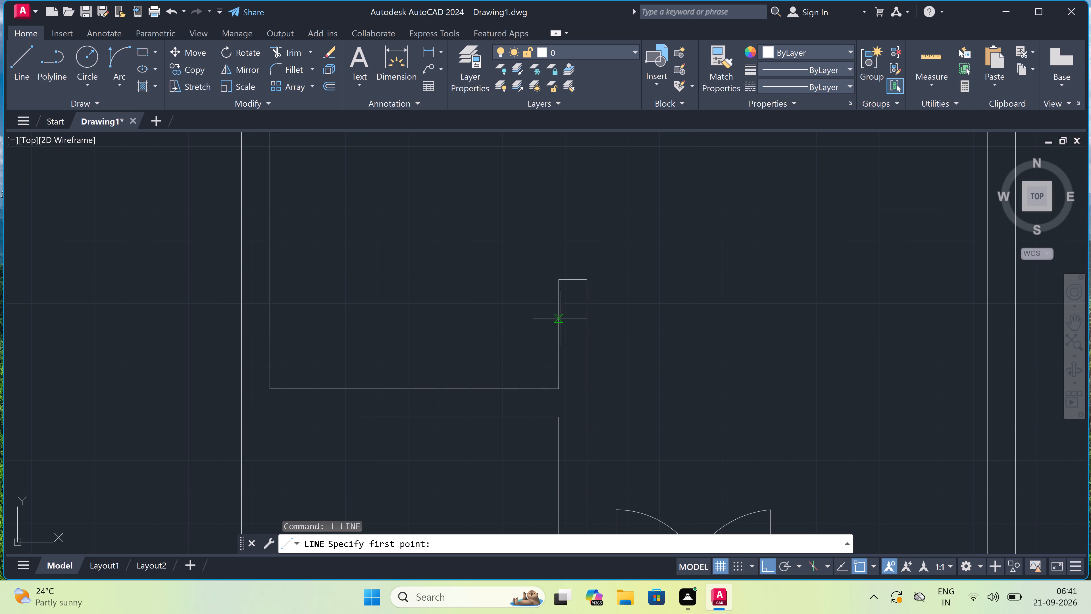
left_click(556, 334)
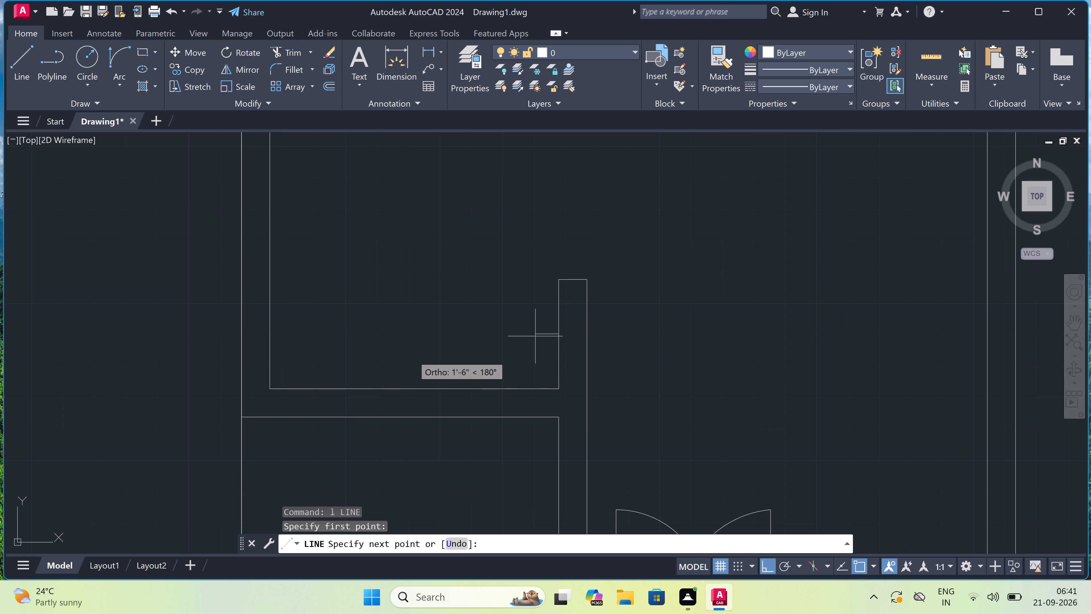
scroll(394, 365, "down", 3)
scroll(366, 348, "up", 2)
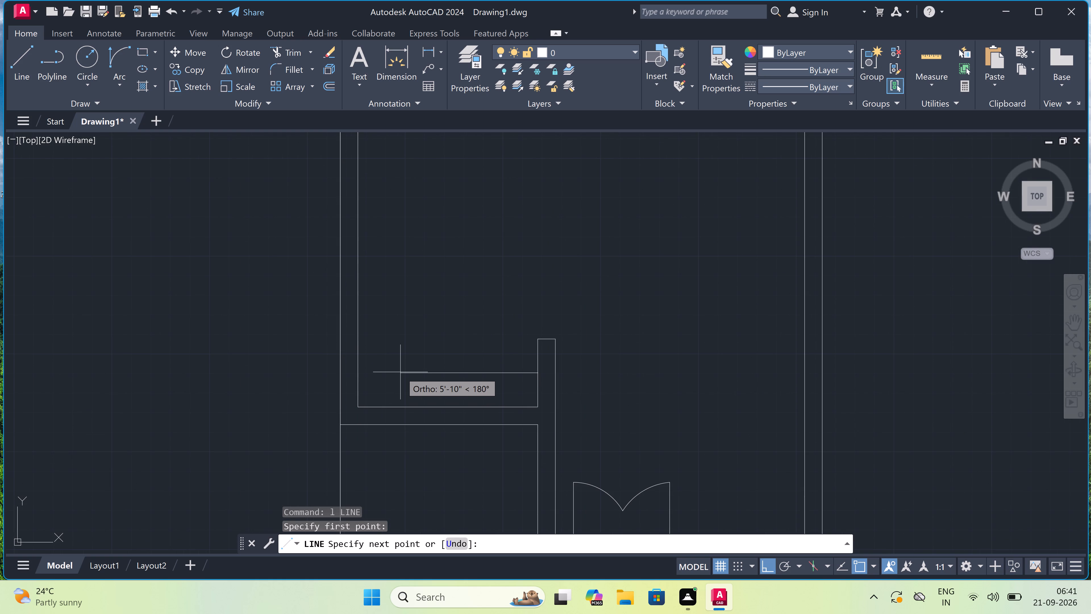
left_click(395, 373)
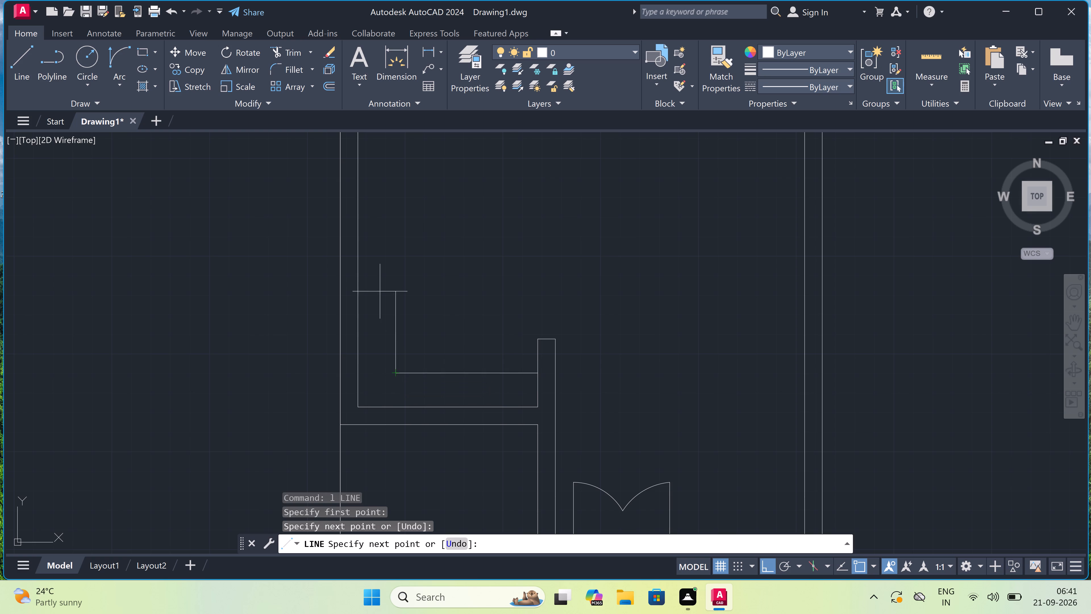
left_click(383, 218)
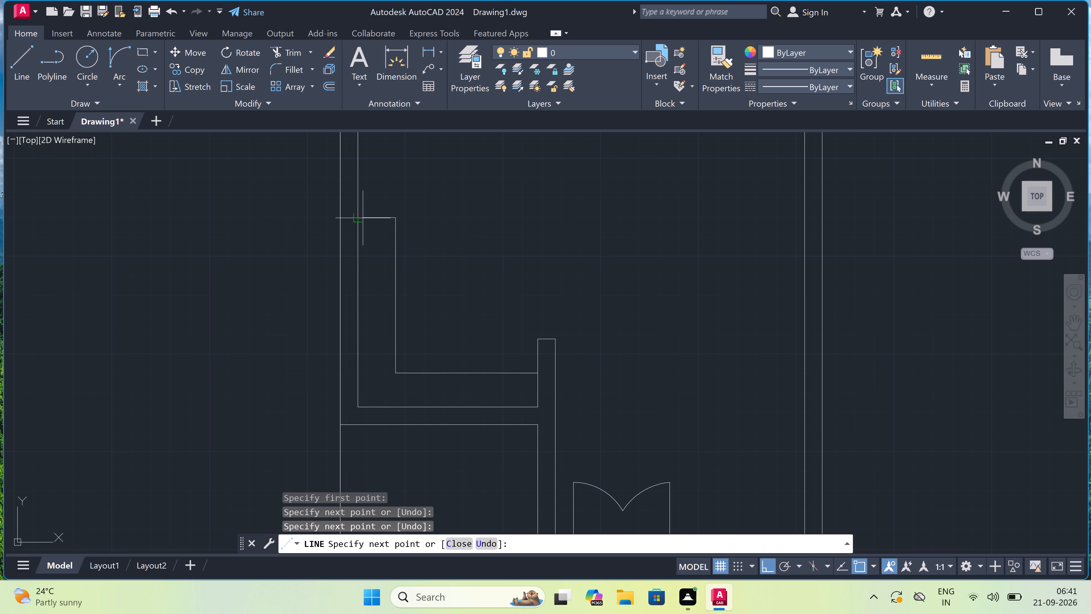
left_click(361, 218)
key("Escape")
scroll(409, 278, "down", 3)
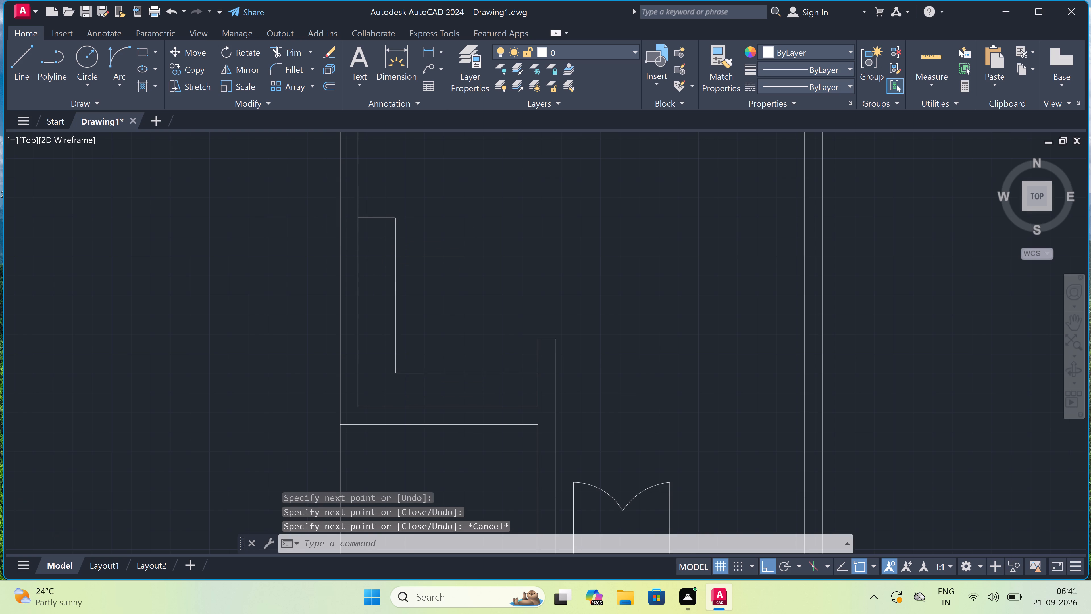
Draw a 5' long window in the left wall beside the counter, with a centreline and an end line across the wall at each end.
scroll(409, 279, "down", 1)
scroll(384, 258, "up", 3)
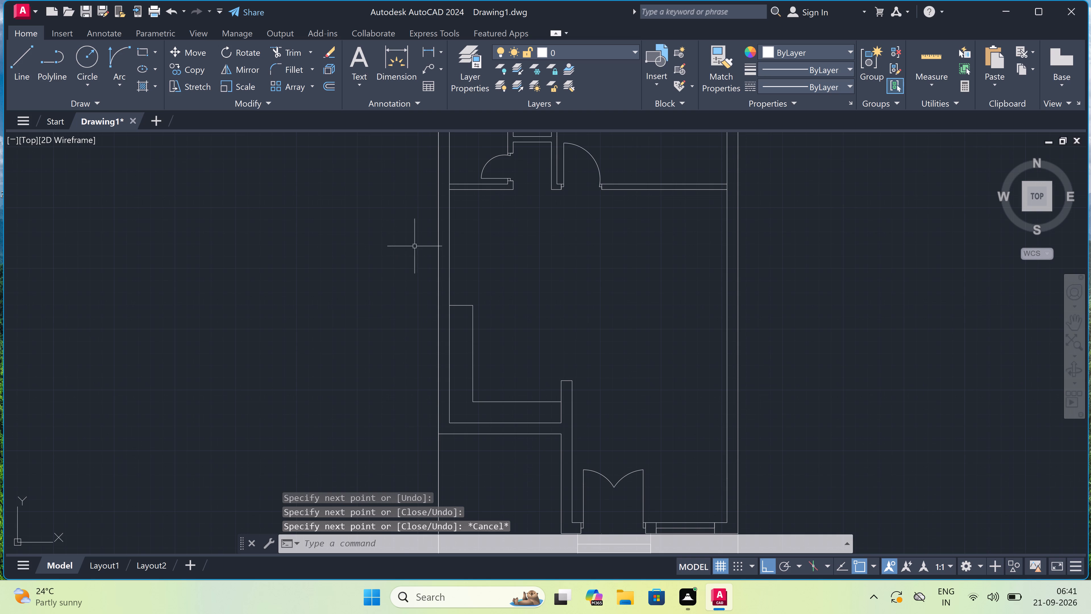
key("space")
scroll(434, 262, "up", 1)
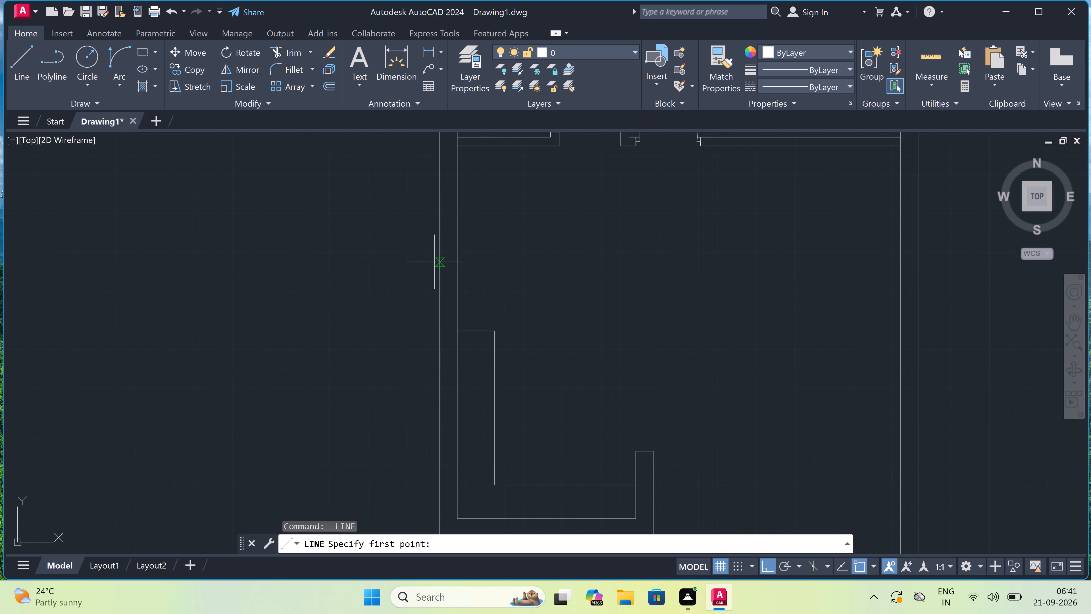
scroll(436, 240, "down", 1)
scroll(436, 237, "up", 1)
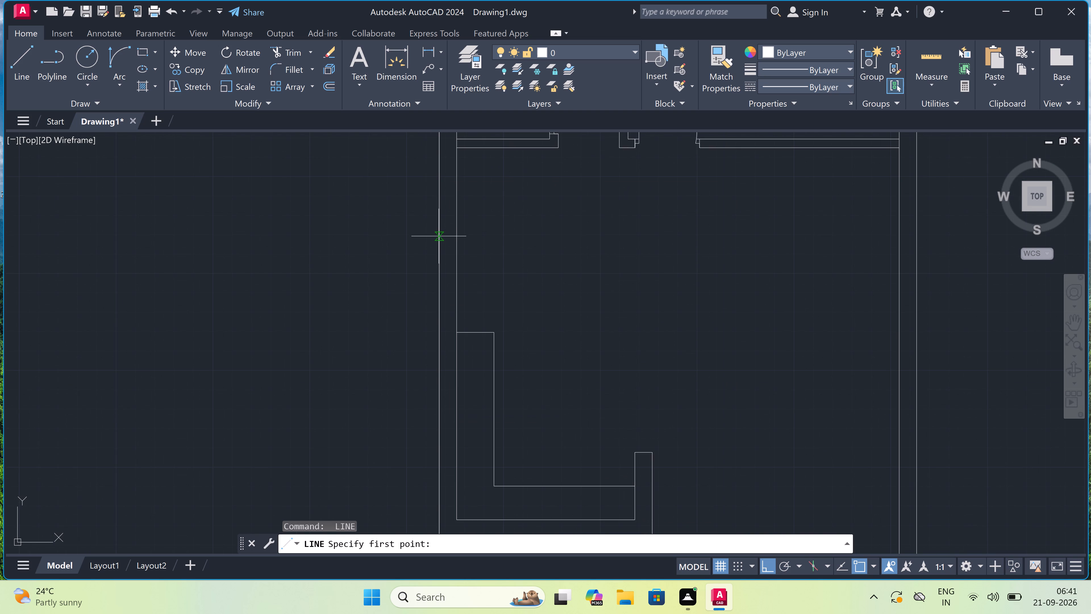
left_click(440, 238)
left_click(456, 241)
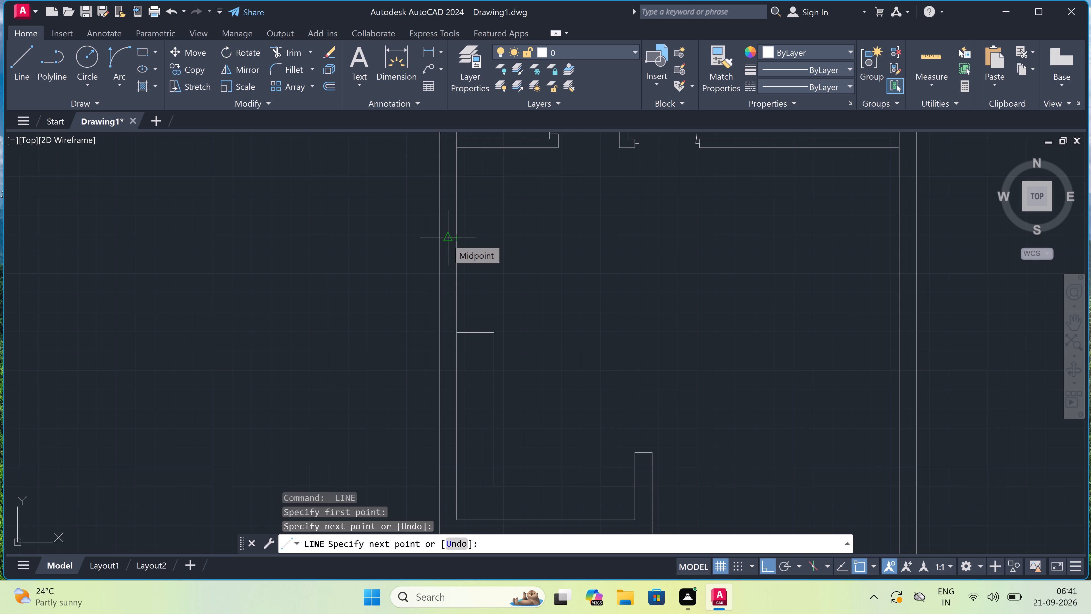
left_click_drag(450, 240, 452, 242)
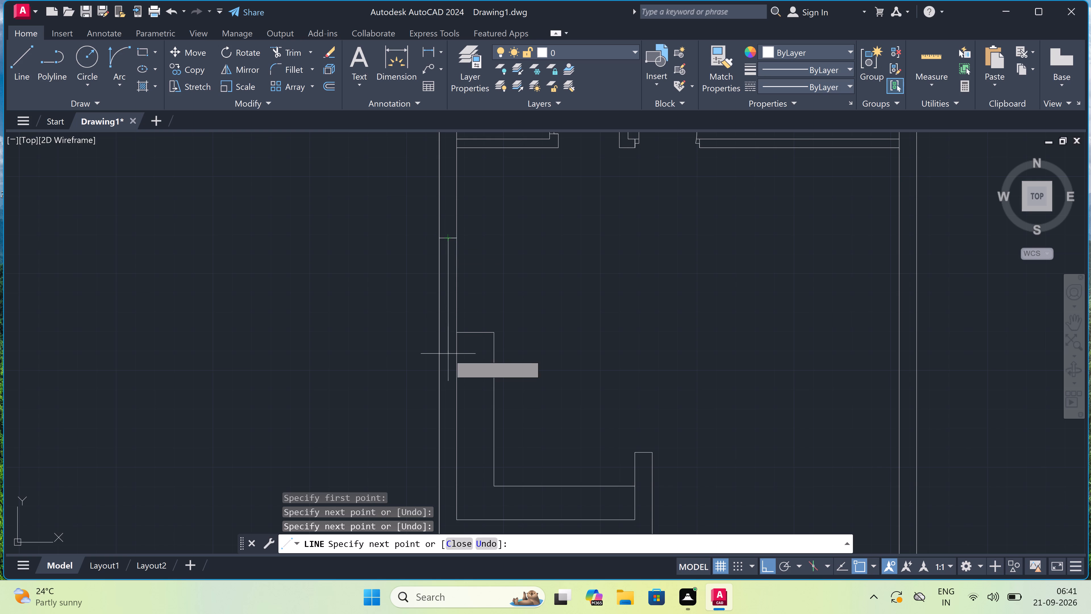
type("5'")
key("space")
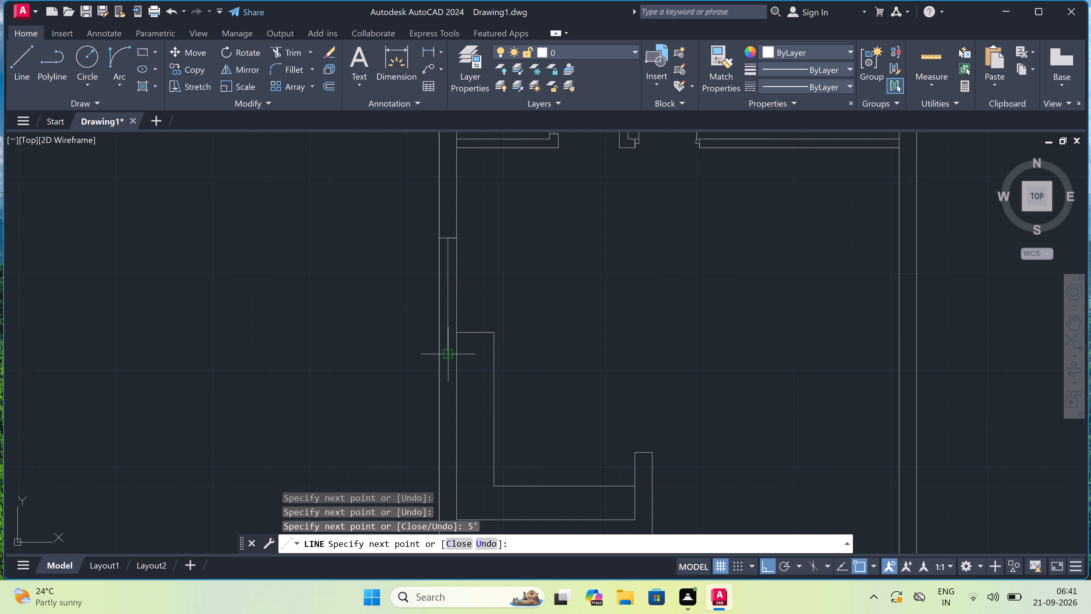
left_click(437, 358)
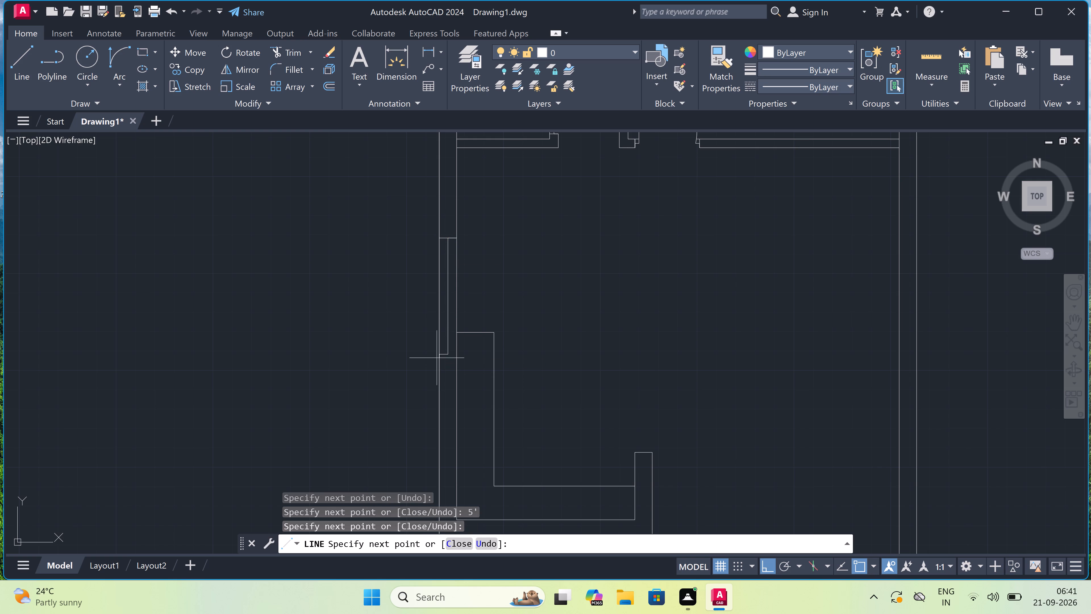
left_click(458, 354)
key("Escape")
scroll(450, 333, "down", 4)
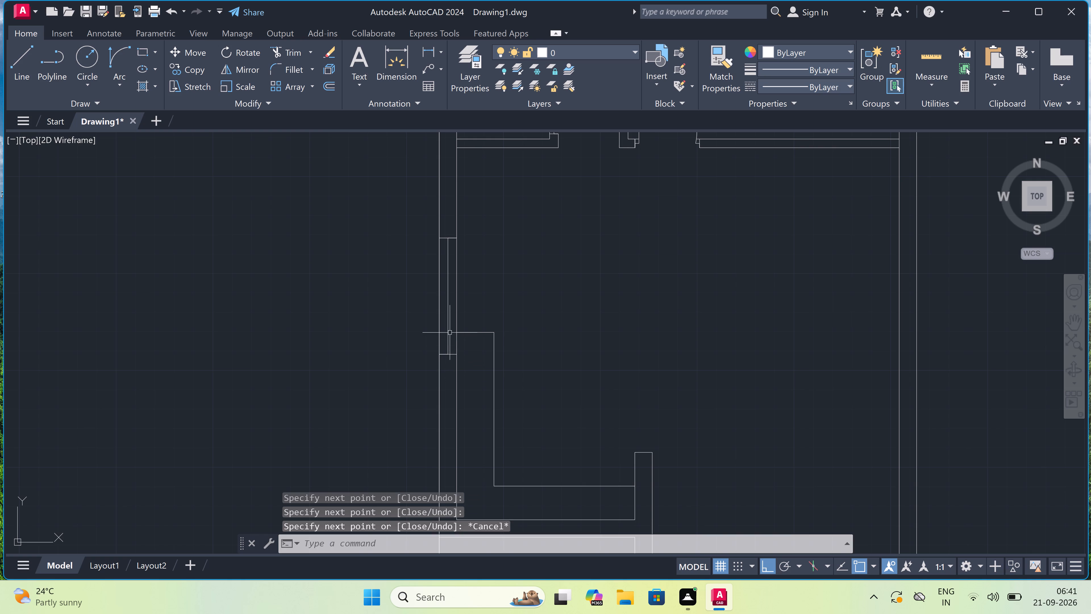
scroll(461, 381, "up", 2)
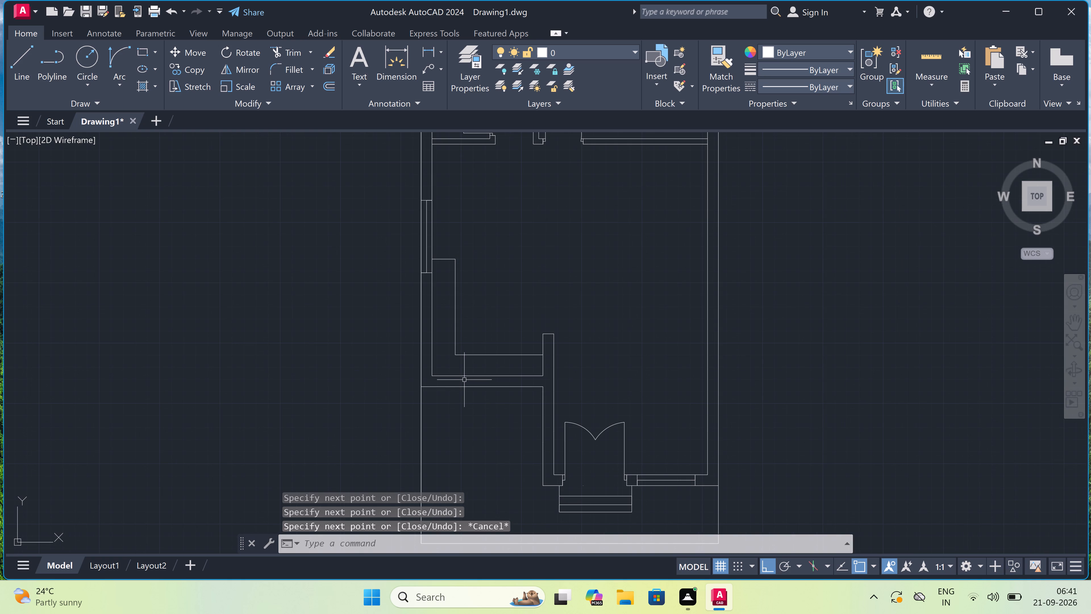
Draw a 5' long window in the right wall above the front corner, with a centreline and an end line across the wall at each end.
scroll(465, 380, "down", 1)
key("space")
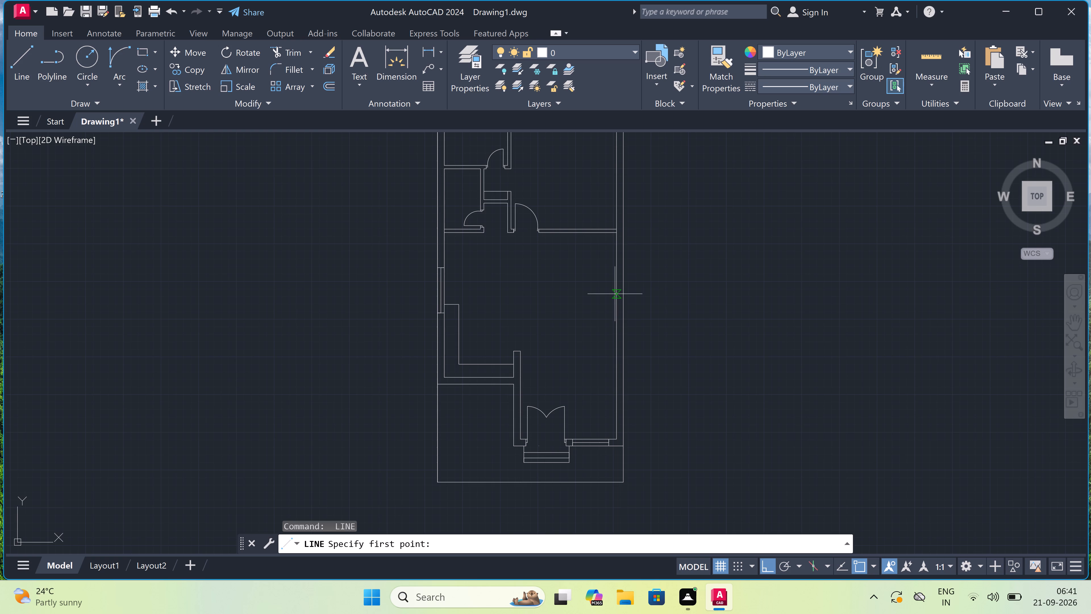
scroll(612, 305, "up", 1)
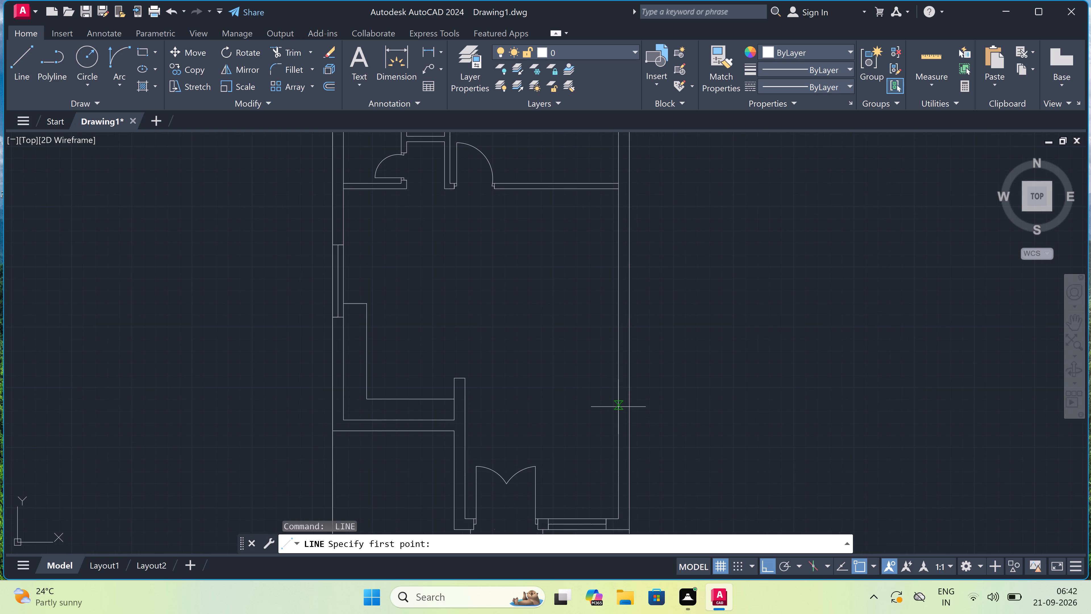
left_click(619, 413)
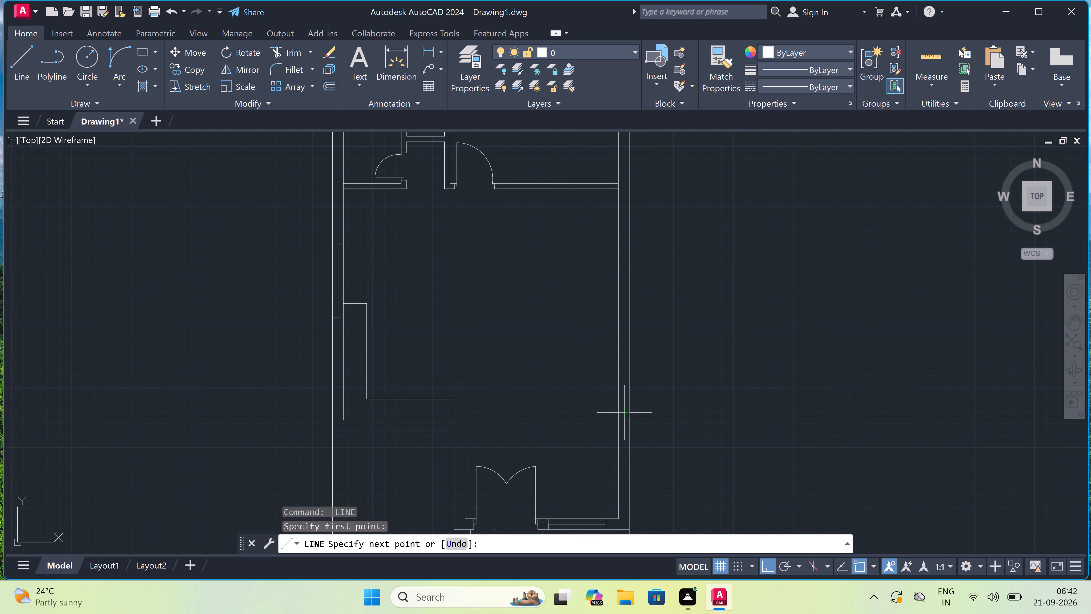
double_click(624, 413)
left_click(624, 413)
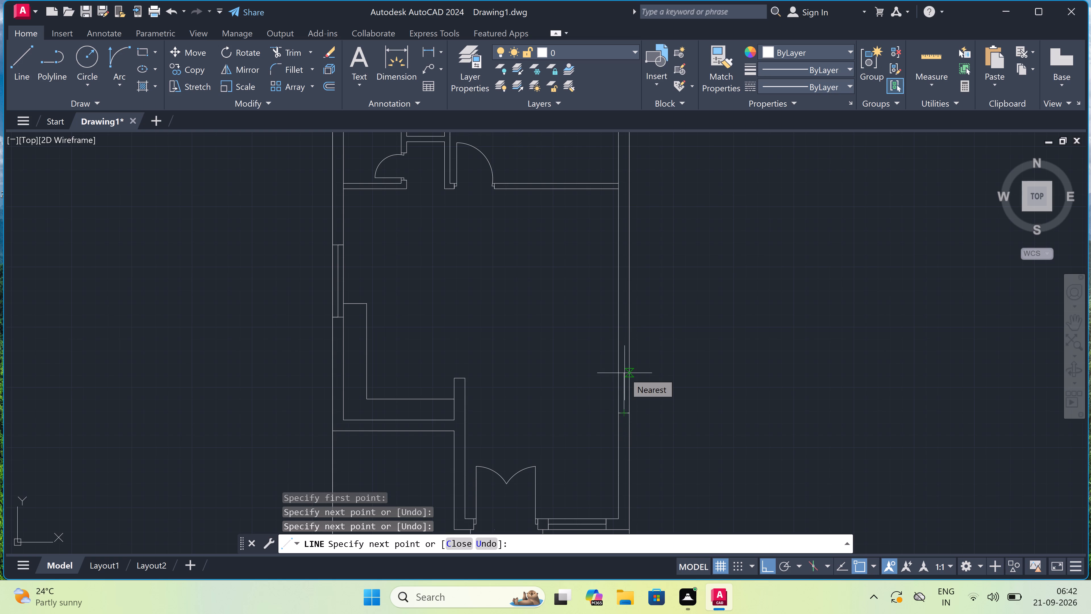
type("5'")
key("space")
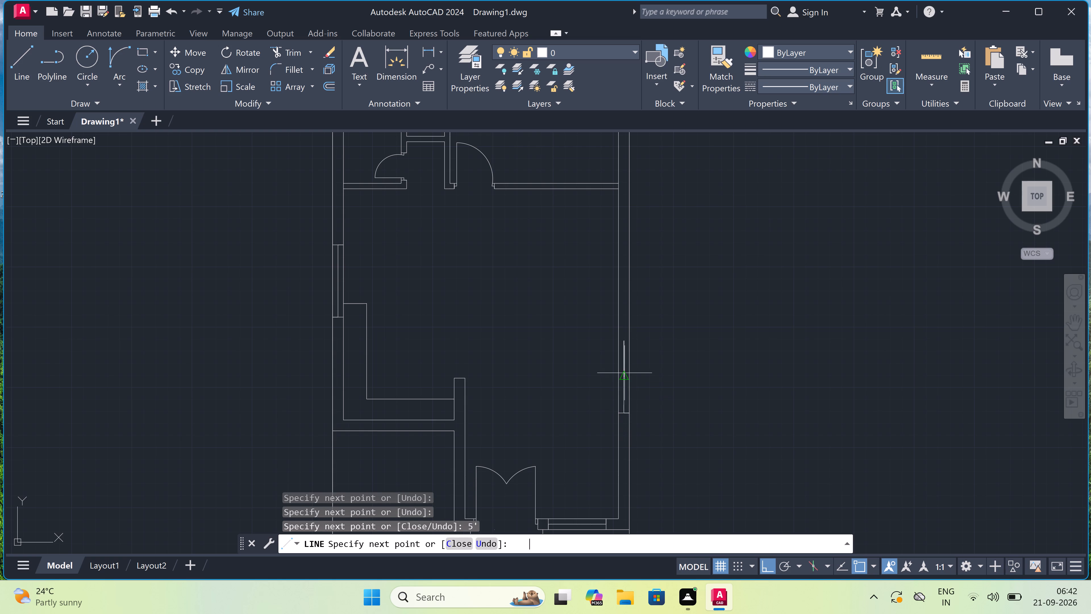
double_click(613, 340)
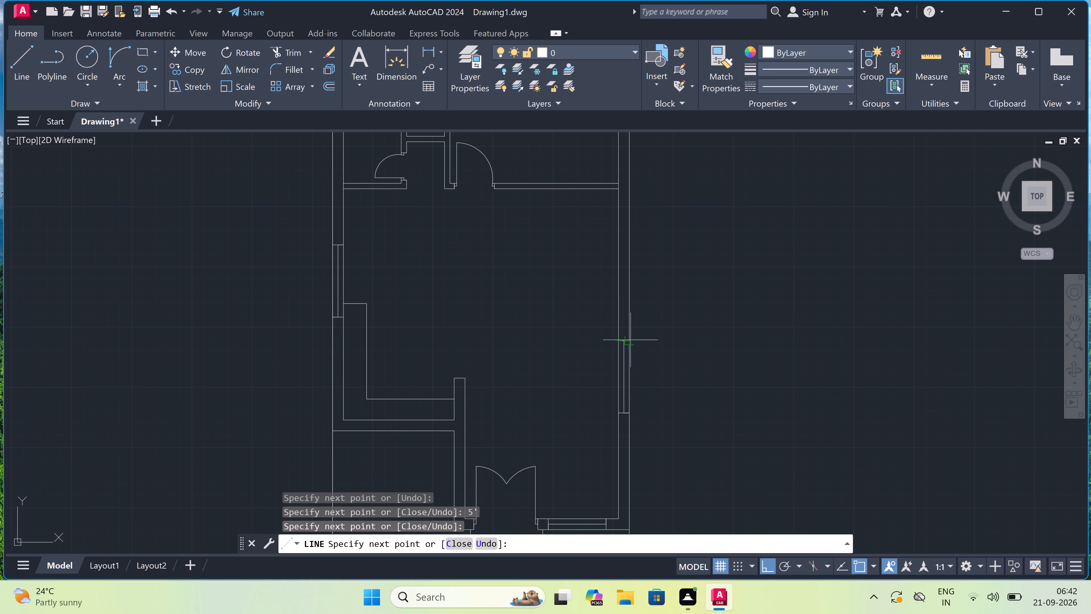
left_click(630, 340)
key("Escape")
Offset the front wall's inner line, at the window beside the two-leaf door, 19'10" up into the room.
scroll(596, 326, "down", 1)
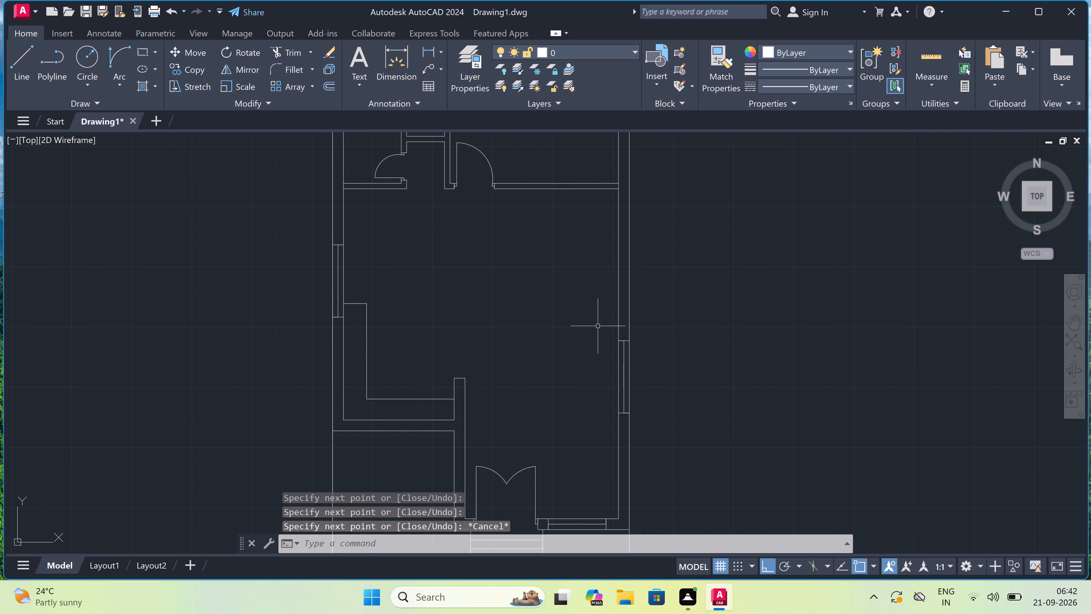
scroll(596, 326, "down", 1)
scroll(596, 306, "up", 3)
scroll(597, 306, "down", 2)
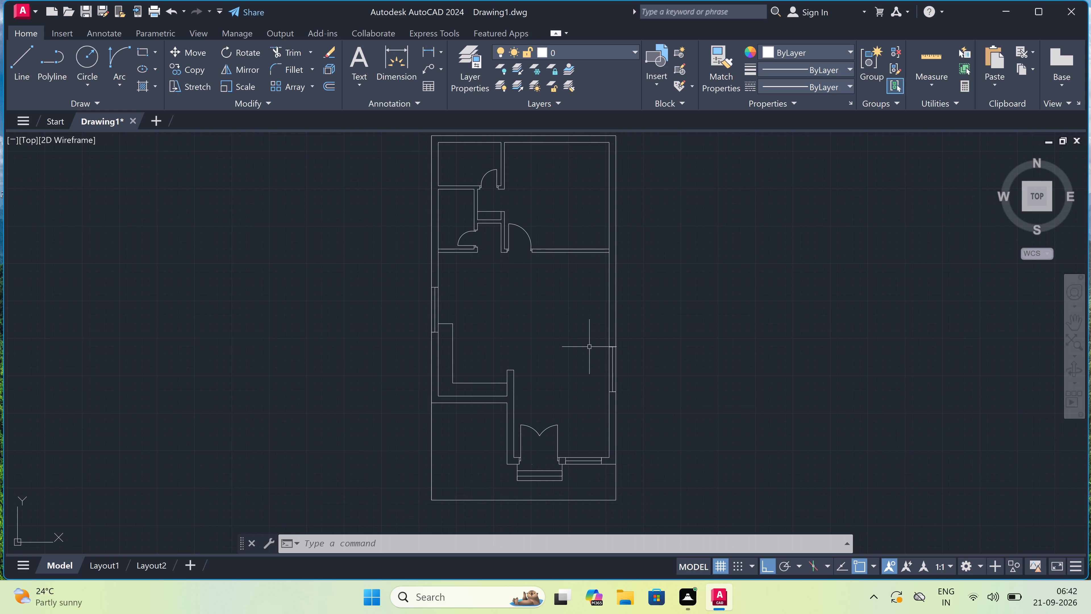
key("o")
key("space")
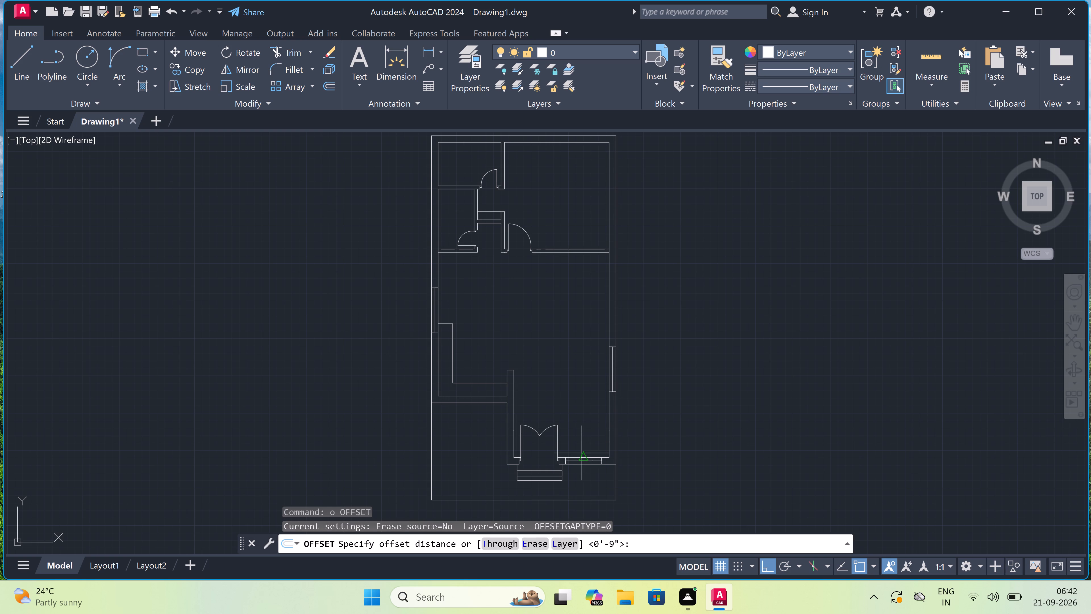
scroll(582, 452, "up", 3)
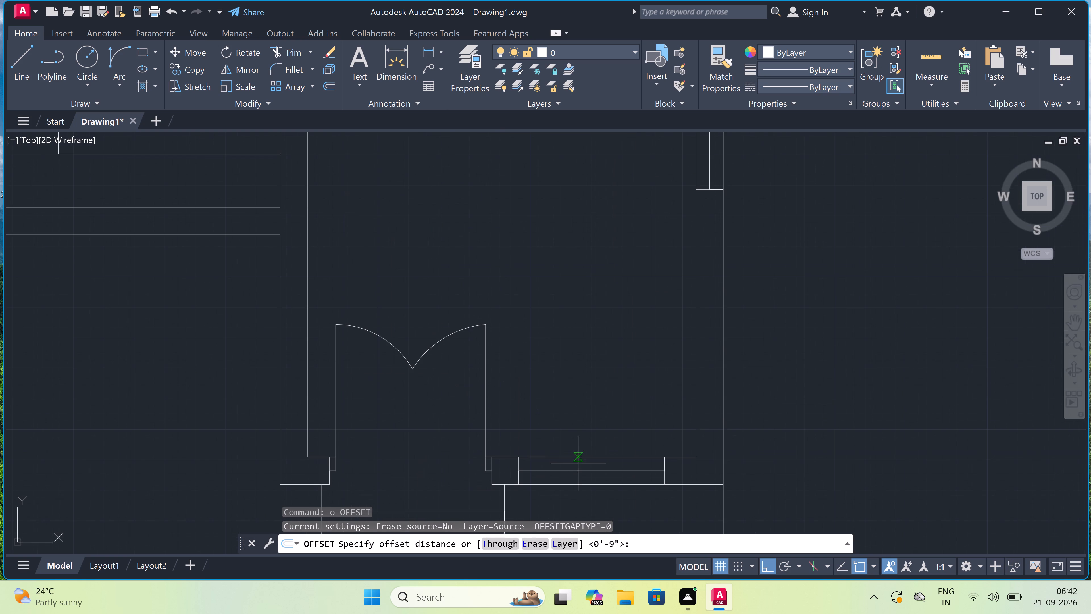
left_click(575, 459)
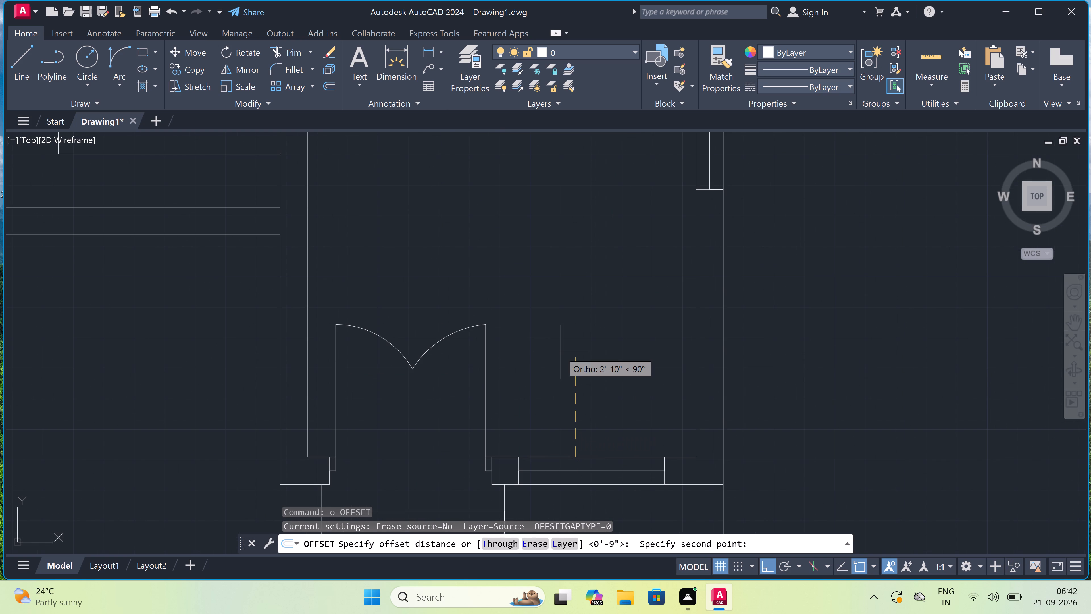
type("19'")
type("10\"")
key("space")
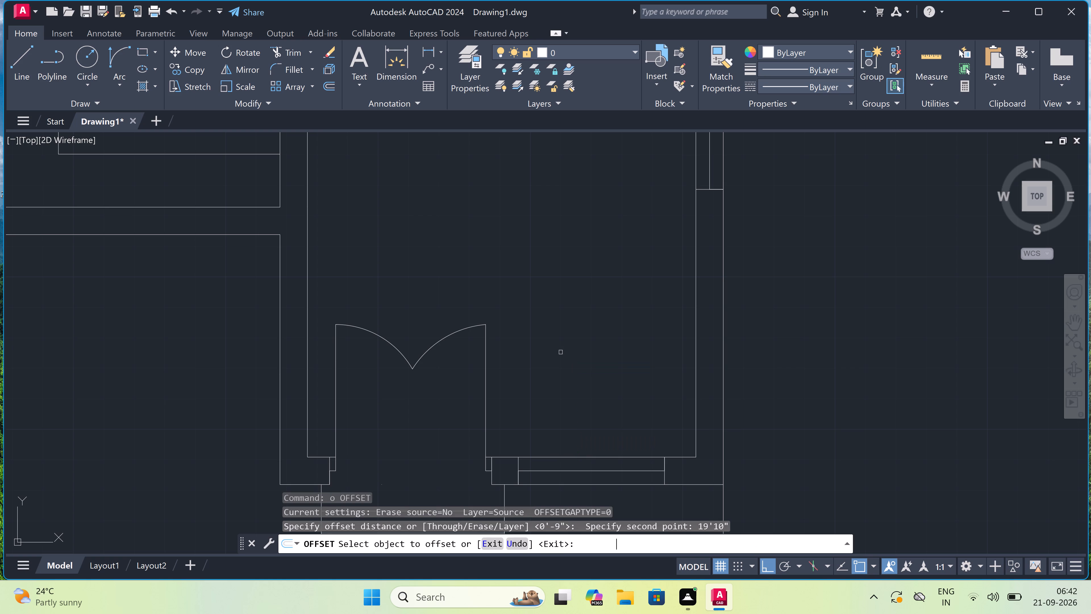
left_click(574, 457)
left_click(564, 419)
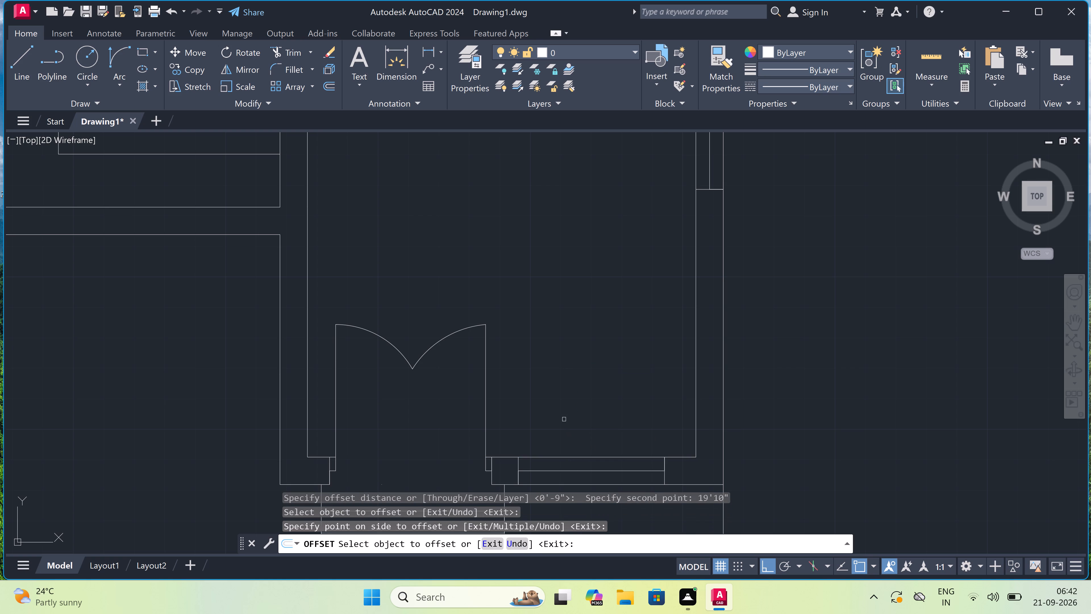
scroll(564, 419, "down", 4)
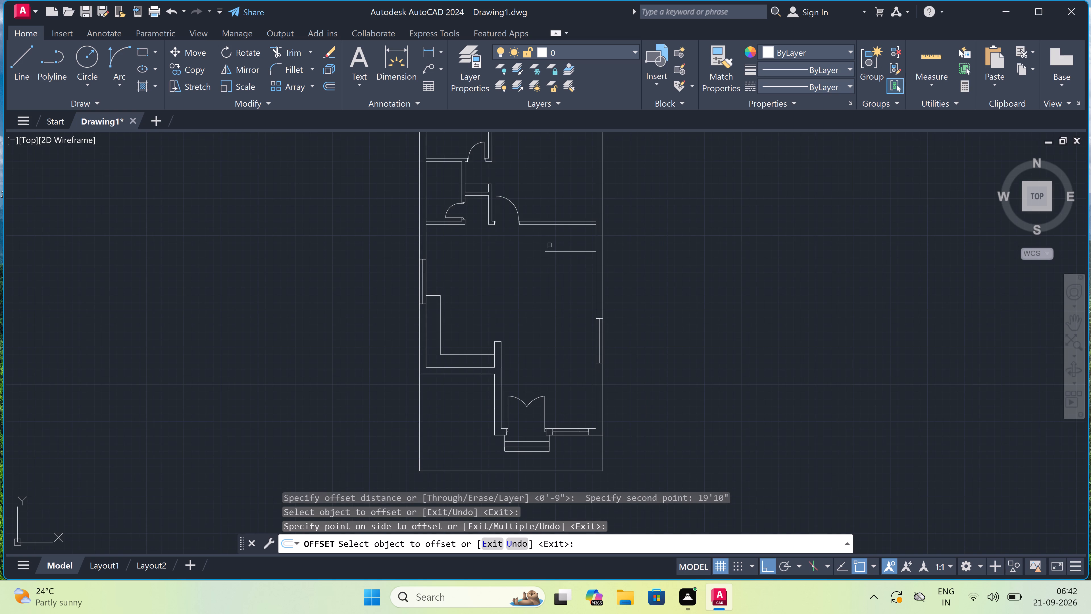
scroll(551, 233, "up", 4)
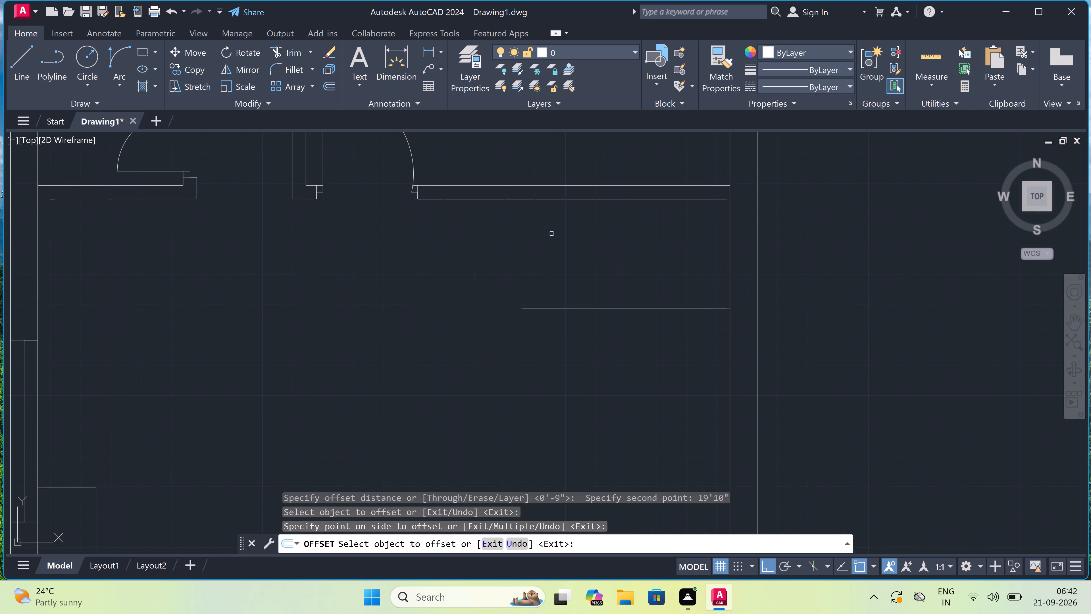
key("Escape")
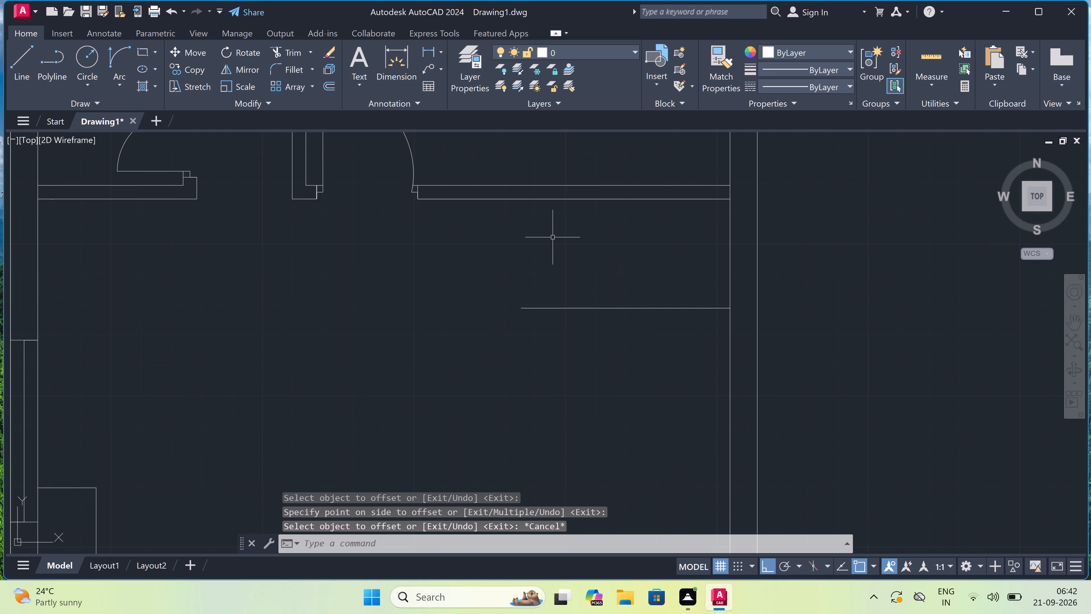
Extend the offset line's free end leftward by a little over 2' with a new line, then up to the bedroom wall's lower face.
key("l")
key("space")
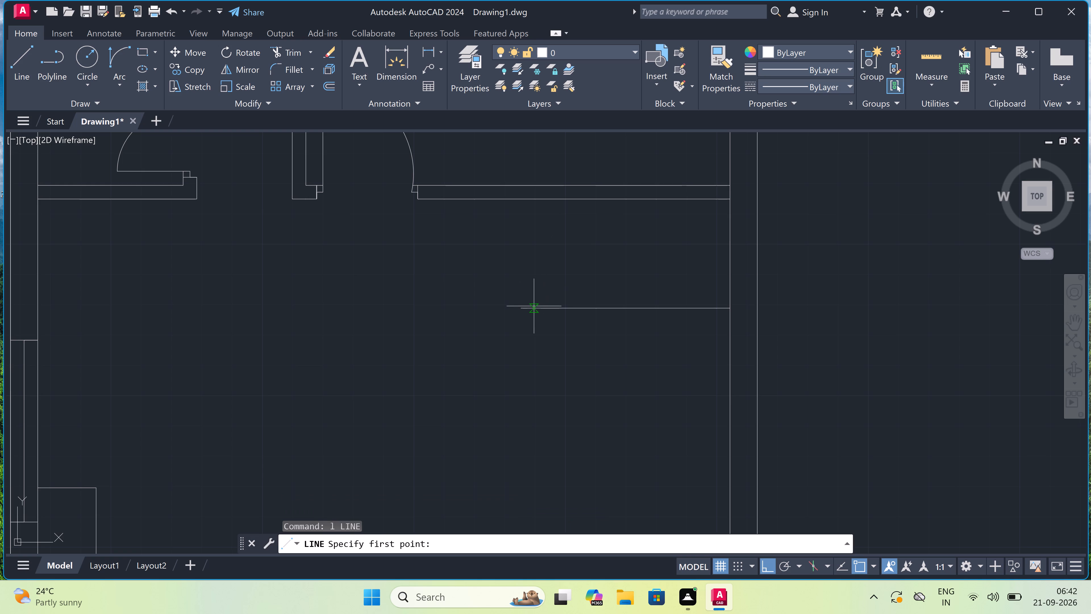
left_click(525, 308)
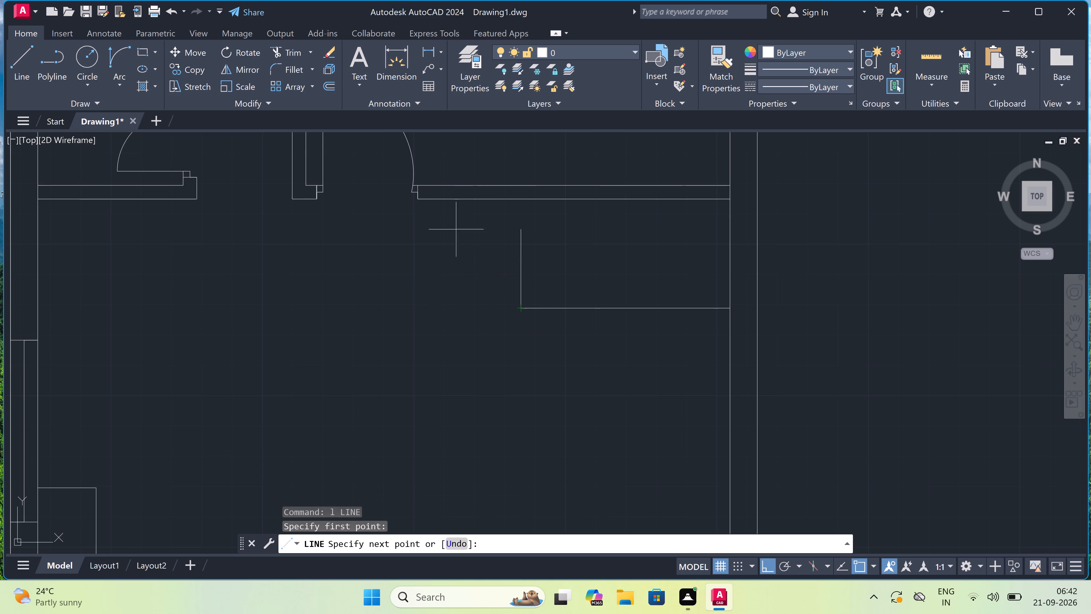
left_click(434, 312)
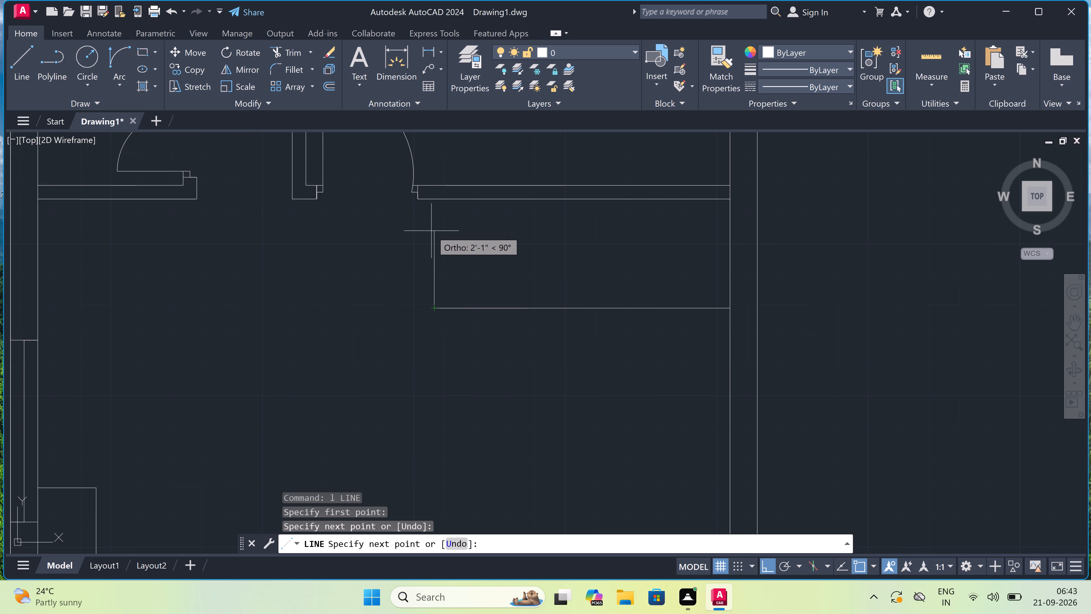
left_click(436, 200)
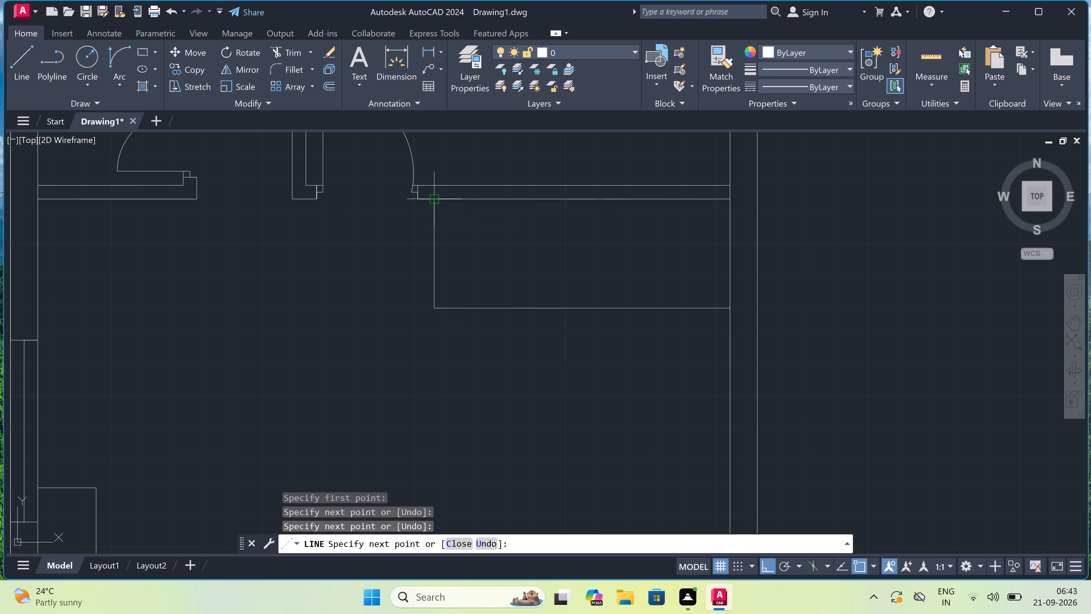
key("Escape")
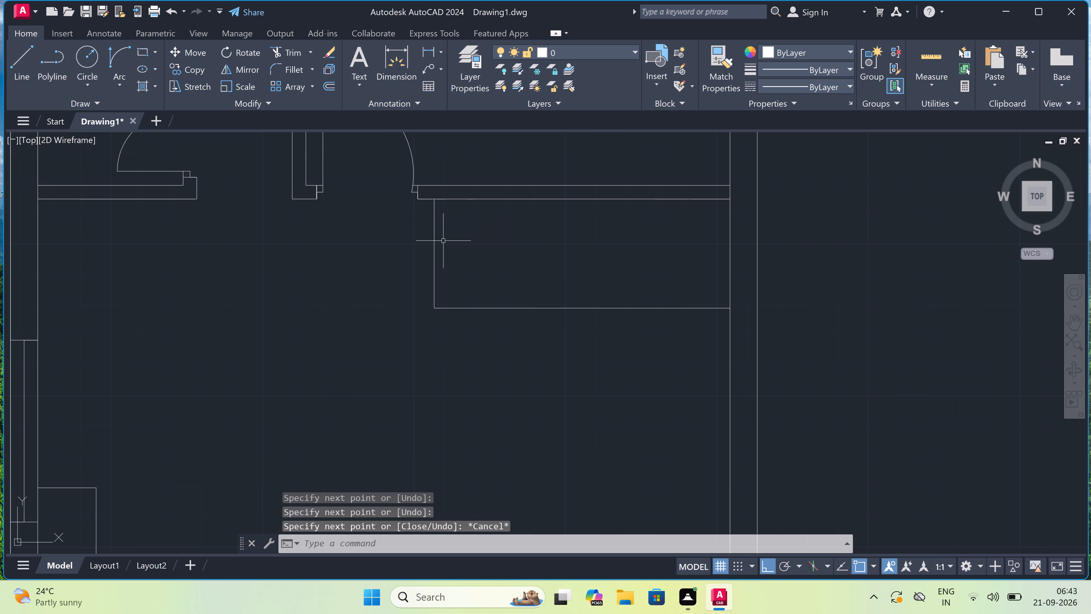
Draw the lower flight outline from the new corner: 3' down, 4' right, and back up to the long horizontal stair line.
key("space")
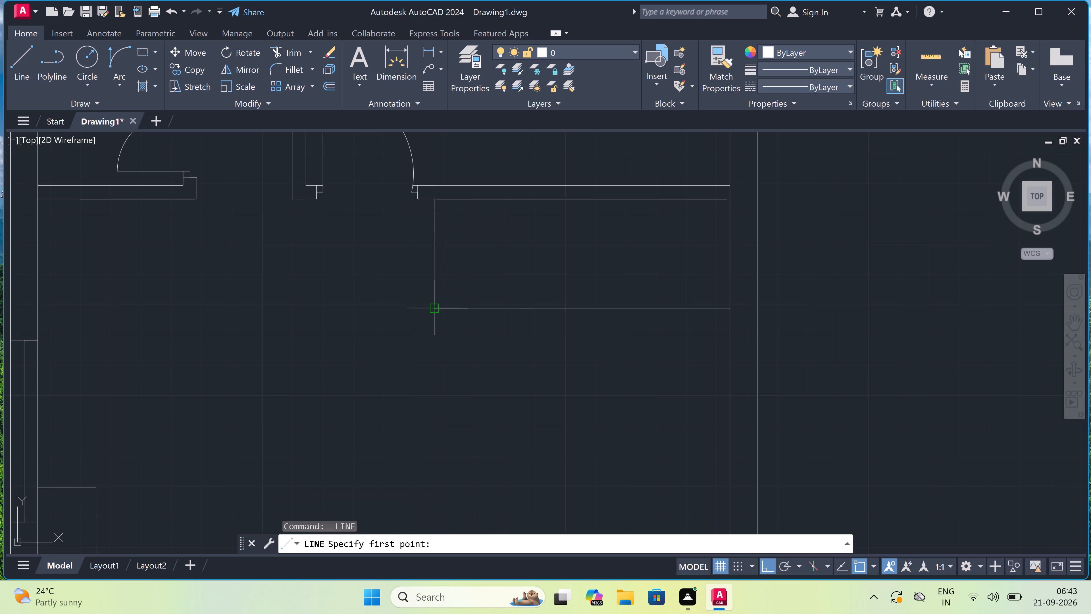
left_click(434, 309)
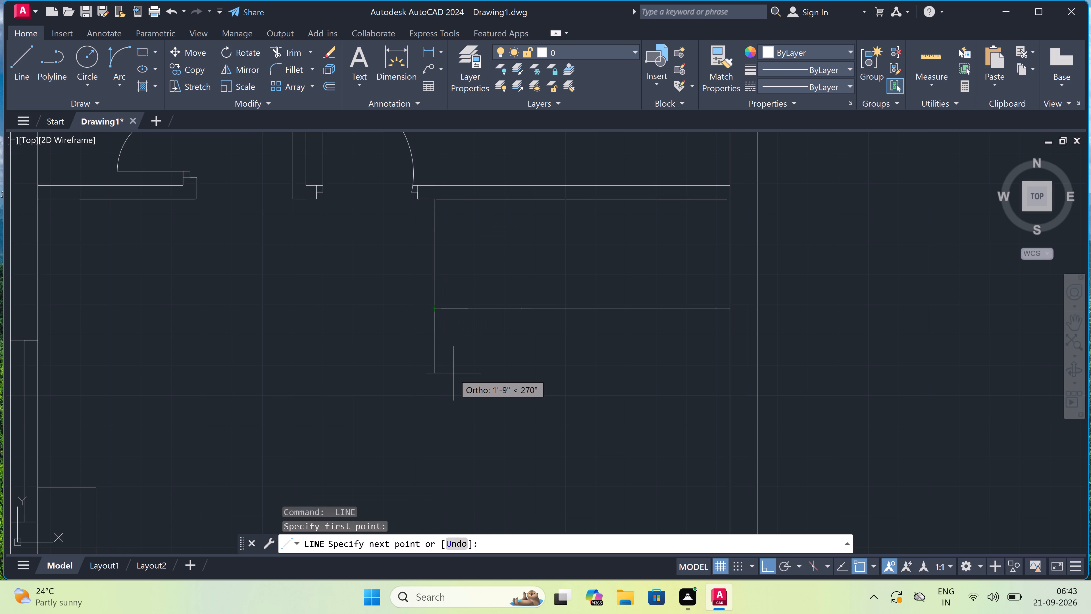
type("3'")
key("space")
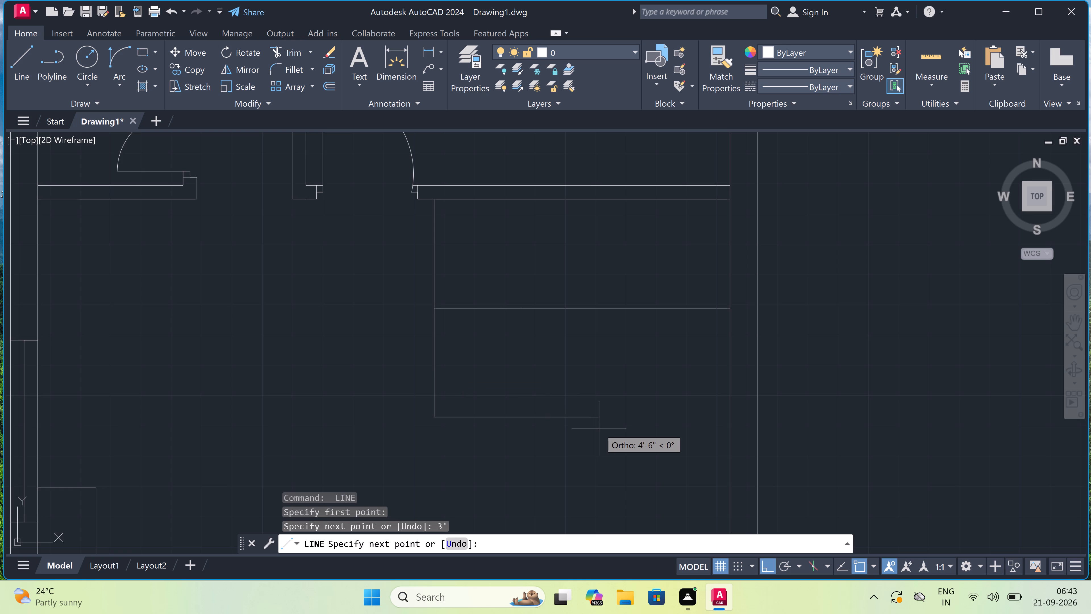
type("4'")
key("space")
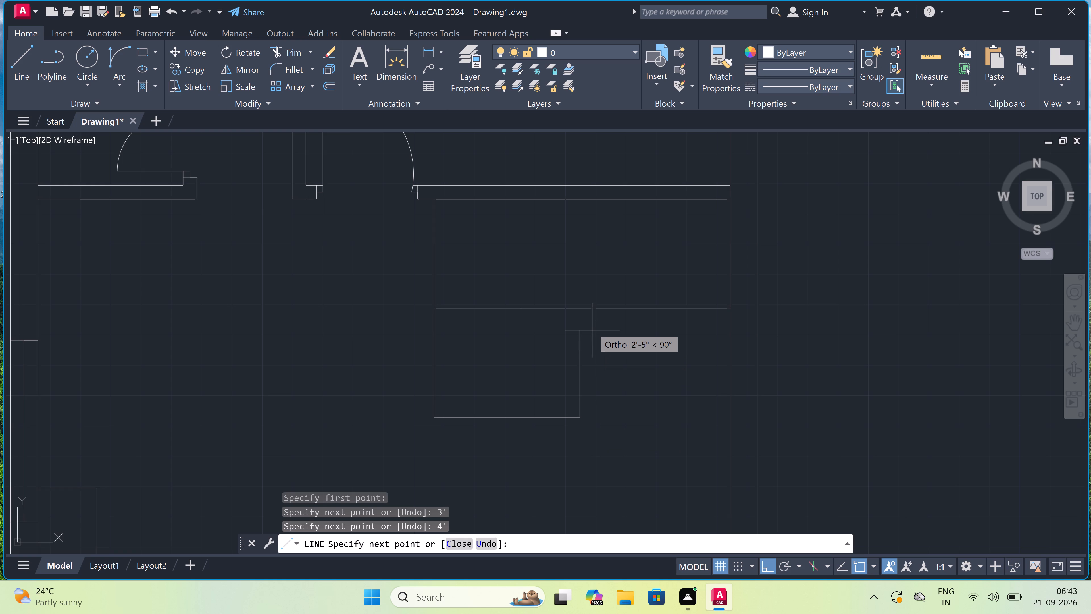
left_click(581, 306)
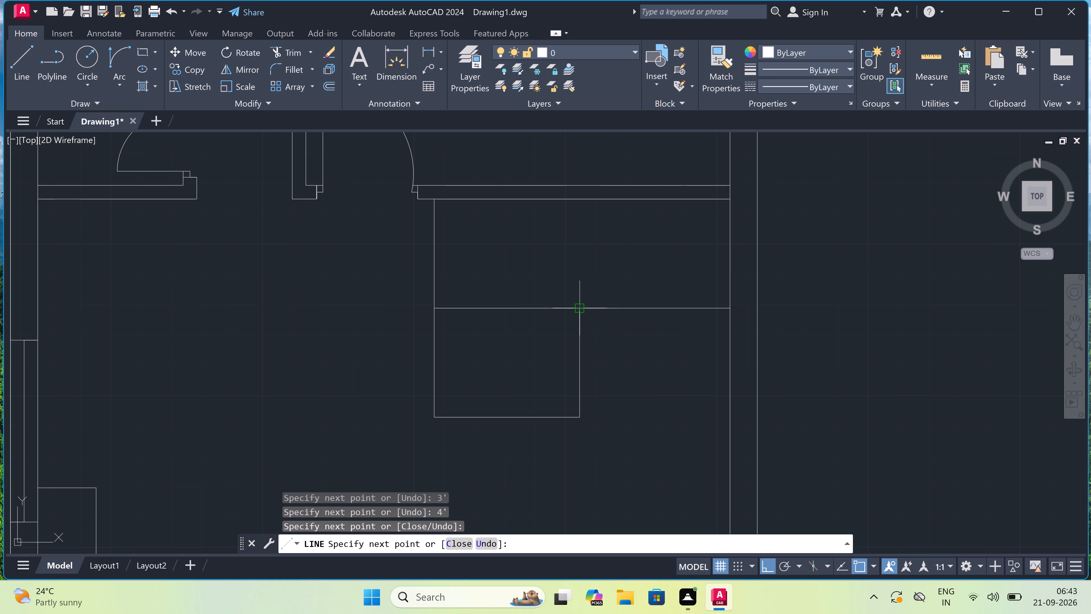
key("Escape")
Offset the upper stair flight's end line repeatedly at 9" toward the right wall to make six tread lines.
key("o")
key("space")
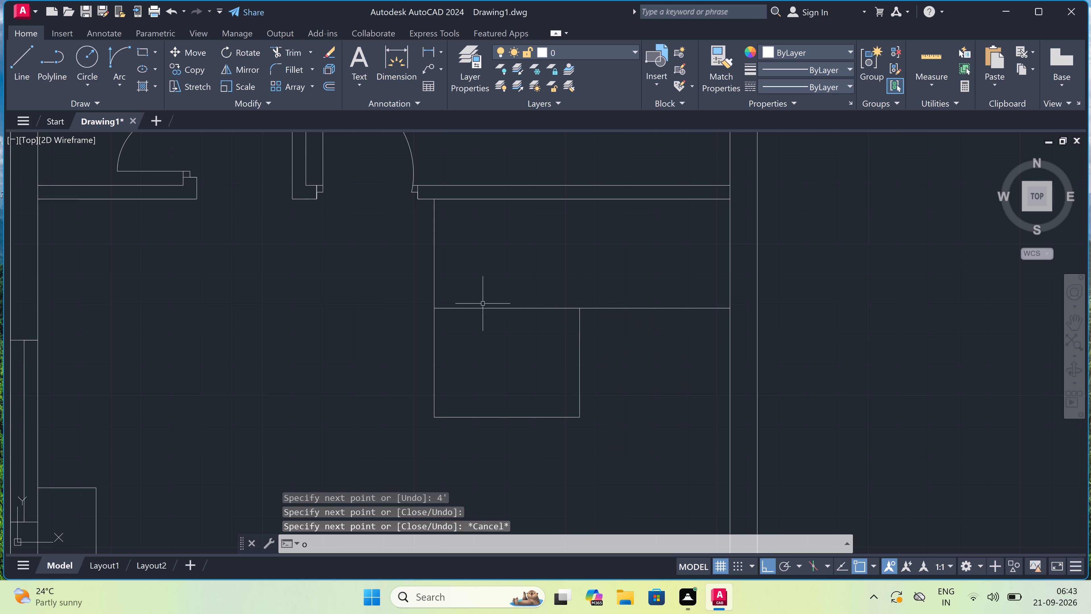
left_click(432, 277)
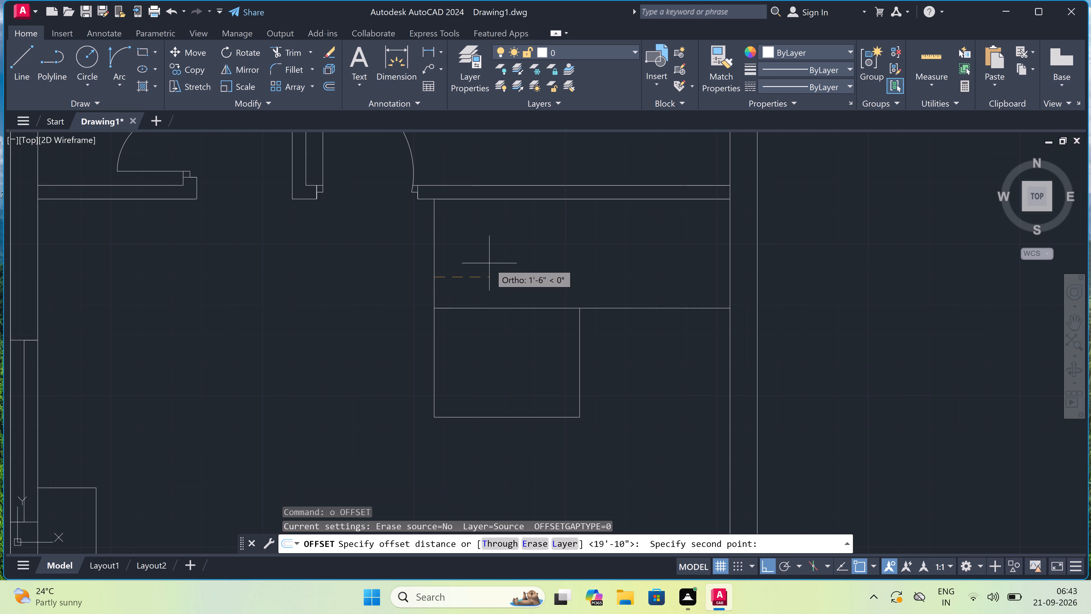
type("9\"")
key("space")
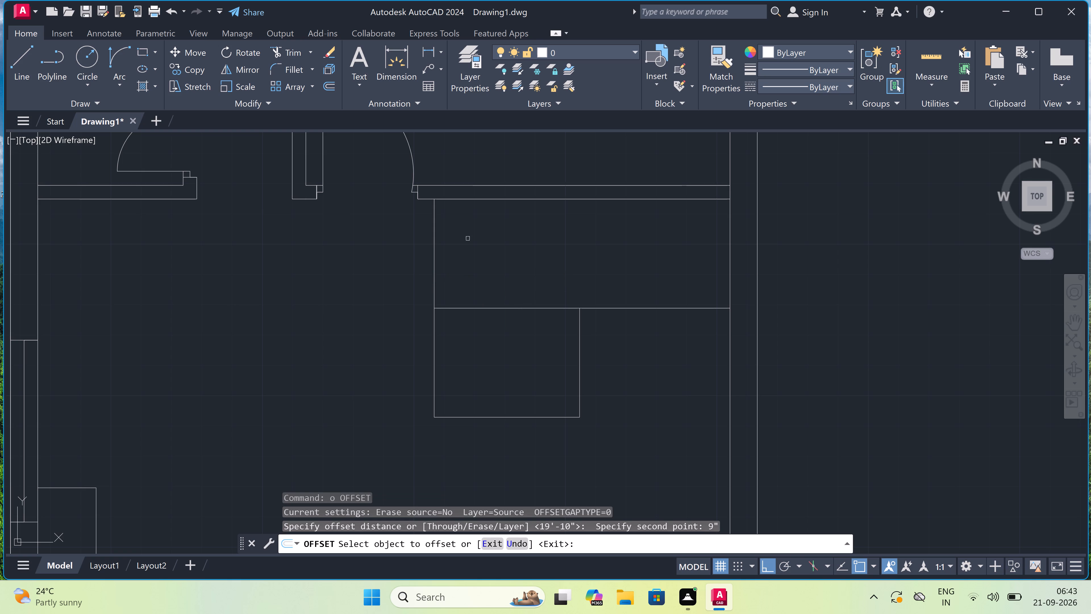
left_click(433, 236)
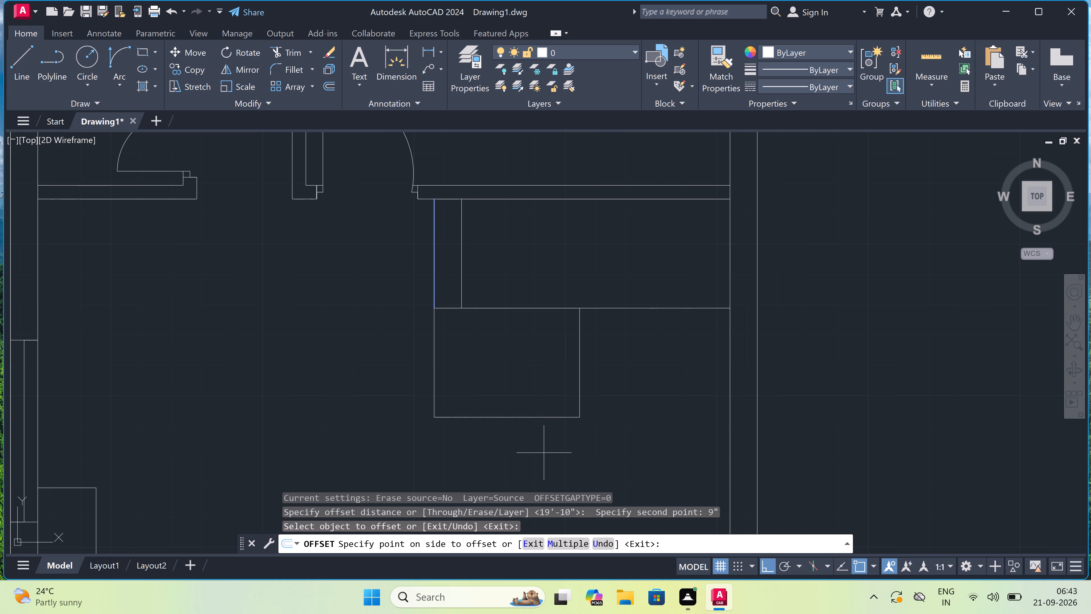
left_click(567, 542)
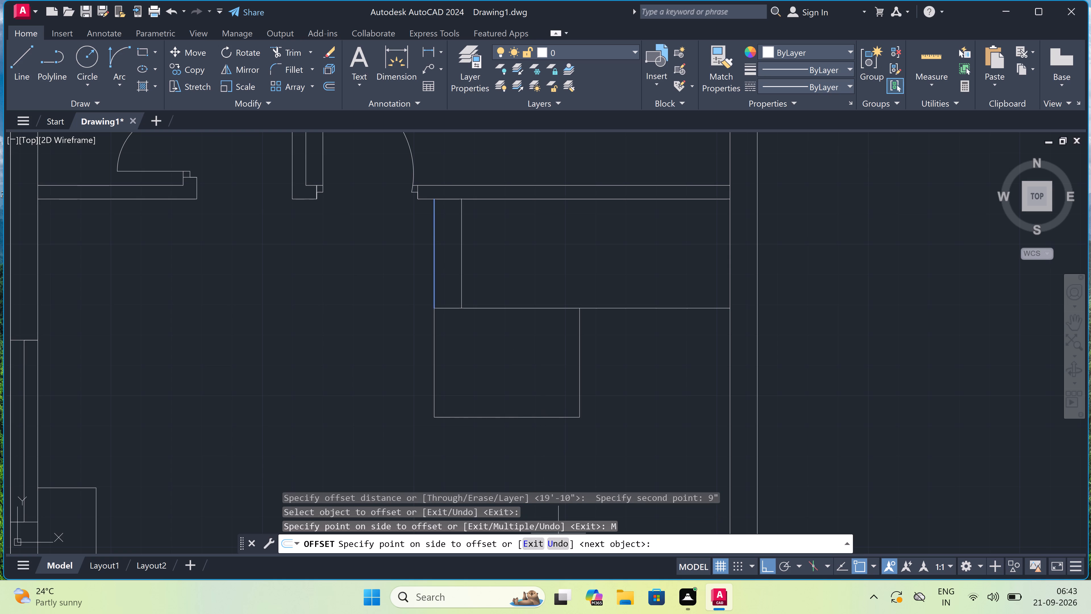
left_click(550, 243)
double_click(554, 243)
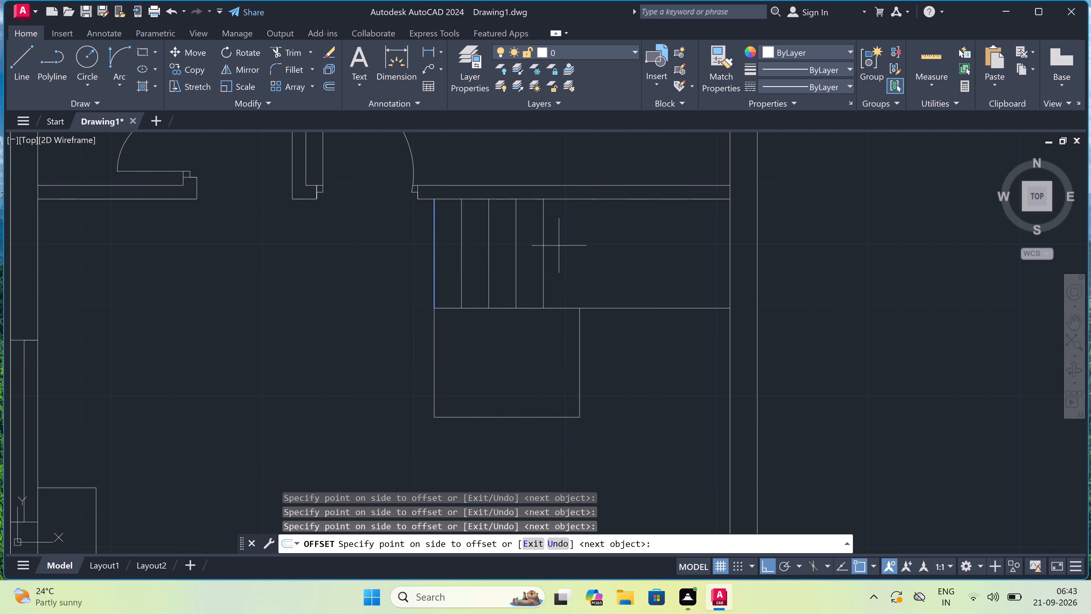
left_click(561, 246)
left_click(584, 249)
left_click(622, 258)
key("Escape")
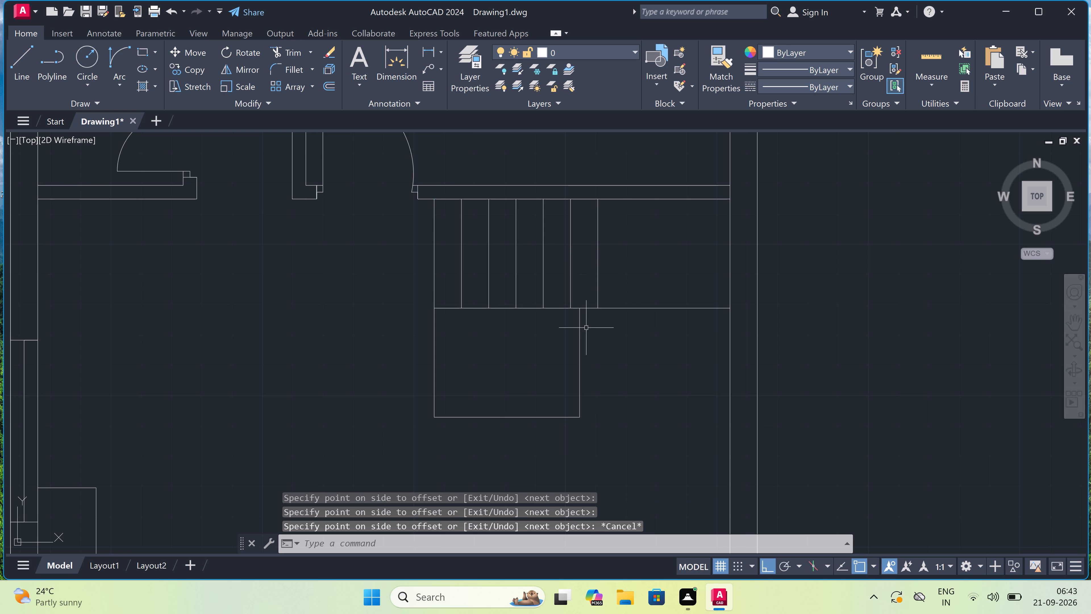
Replace the lower flight's right edge with a line dropped from the last tread line, and extend the bottom edge to meet it.
left_click(581, 347)
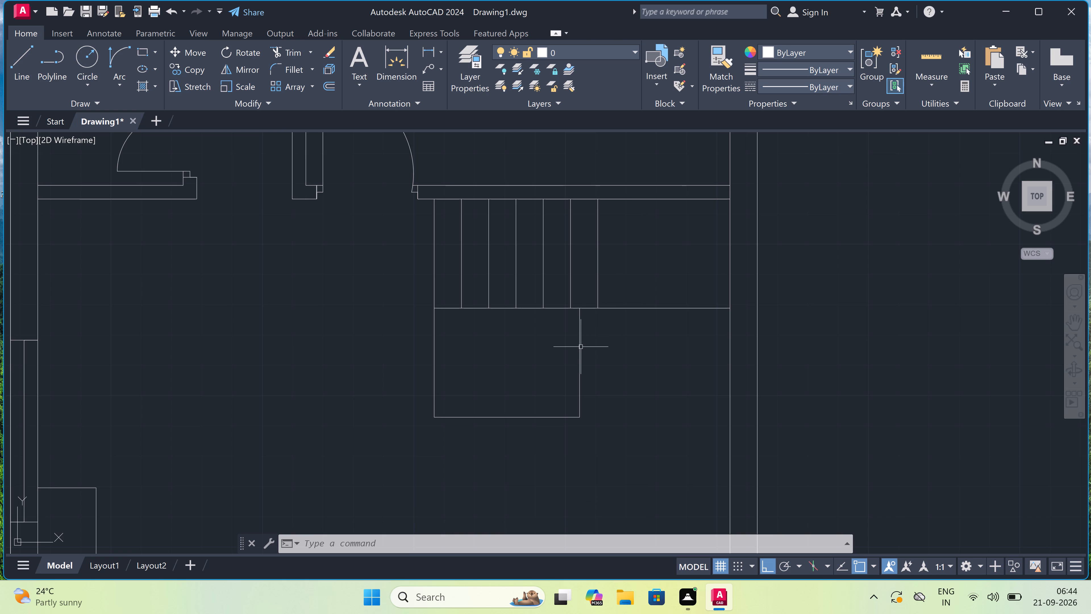
key("Delete")
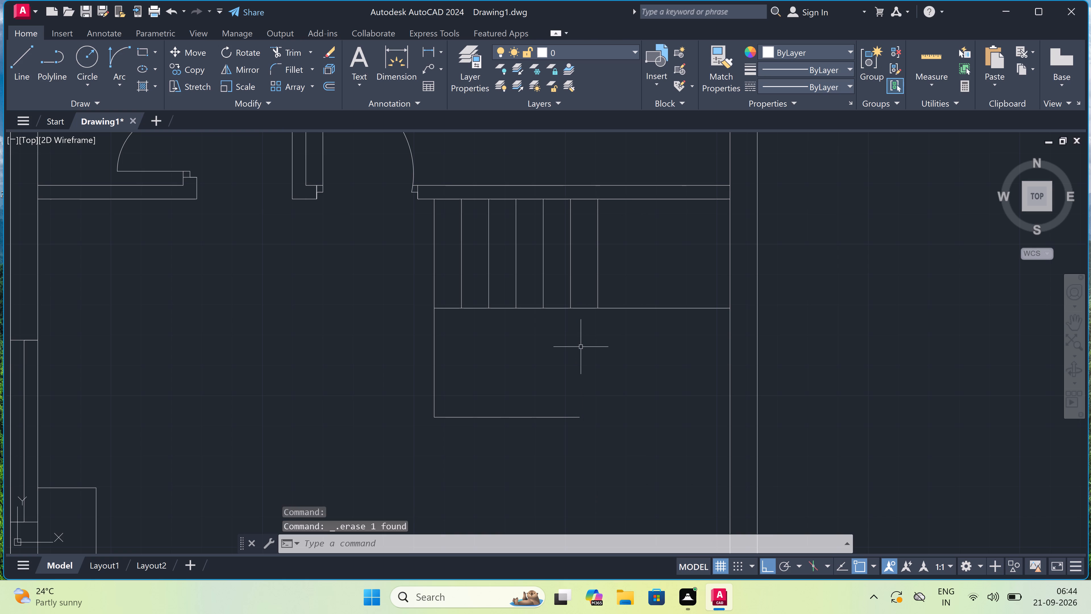
type("l")
key("space")
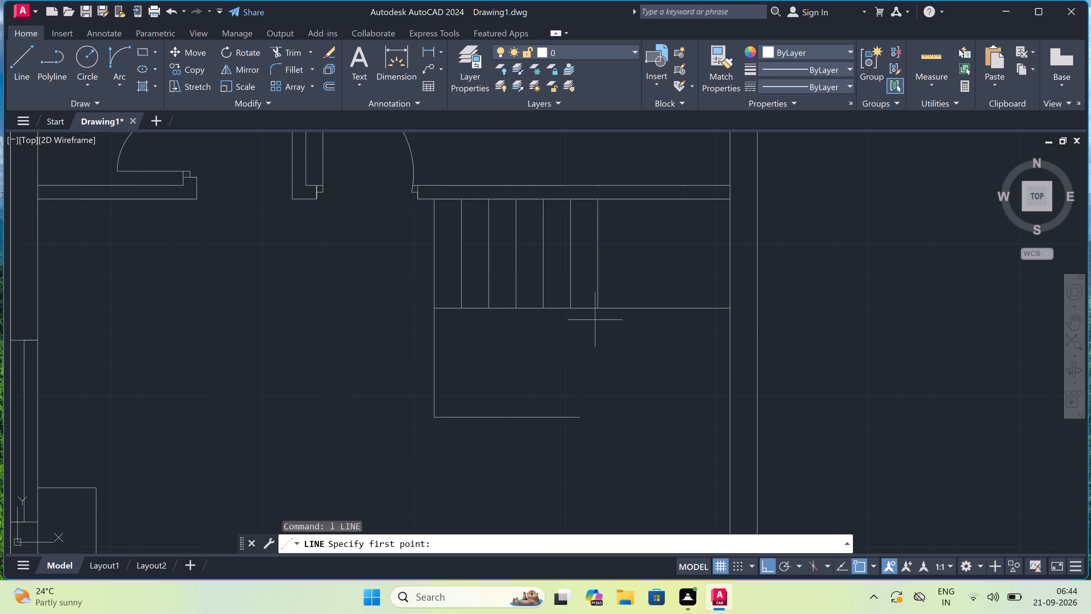
left_click_drag(597, 311, 601, 338)
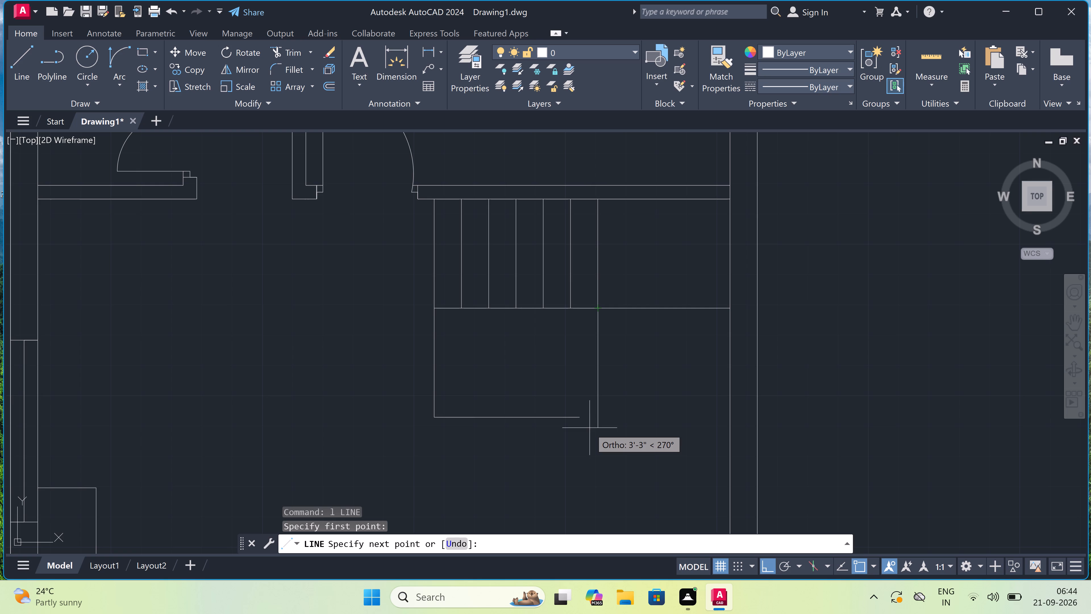
scroll(588, 422, "up", 3)
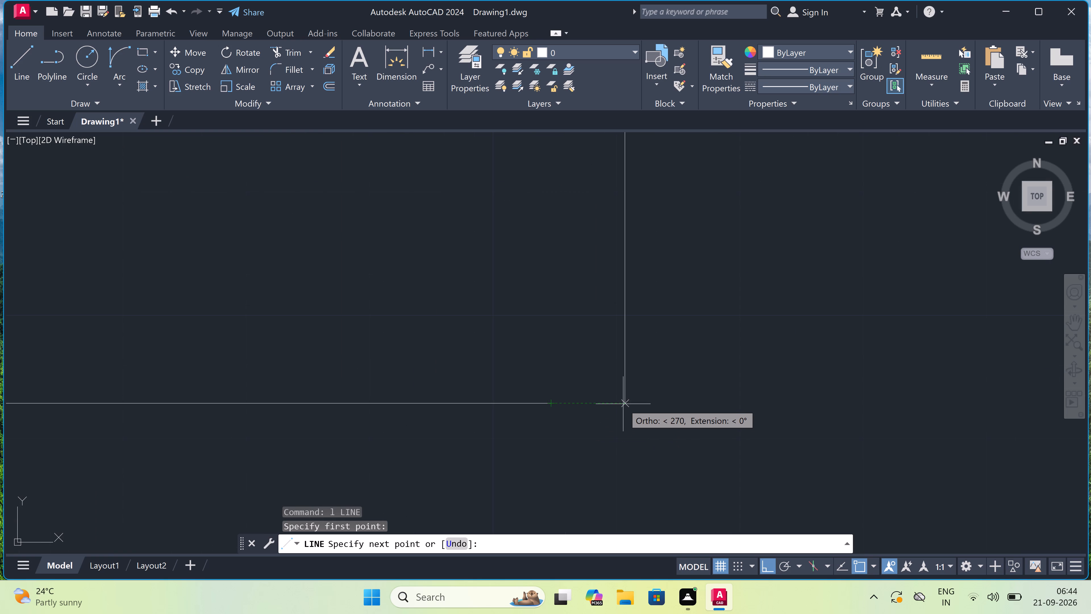
left_click(624, 404)
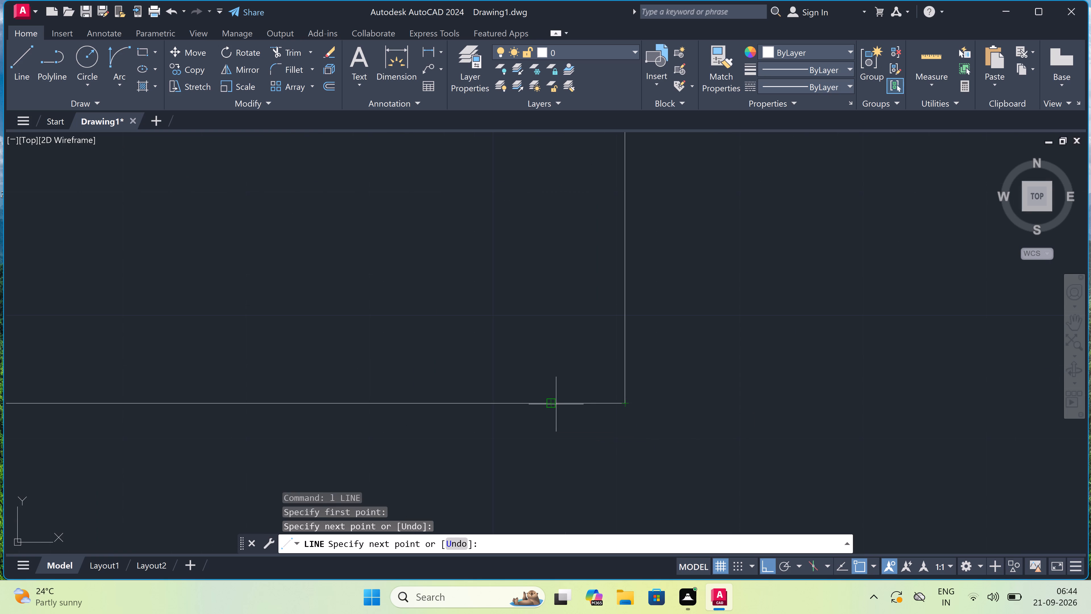
left_click(549, 405)
key("Escape")
Create a new layer named line1.
scroll(535, 376, "down", 2)
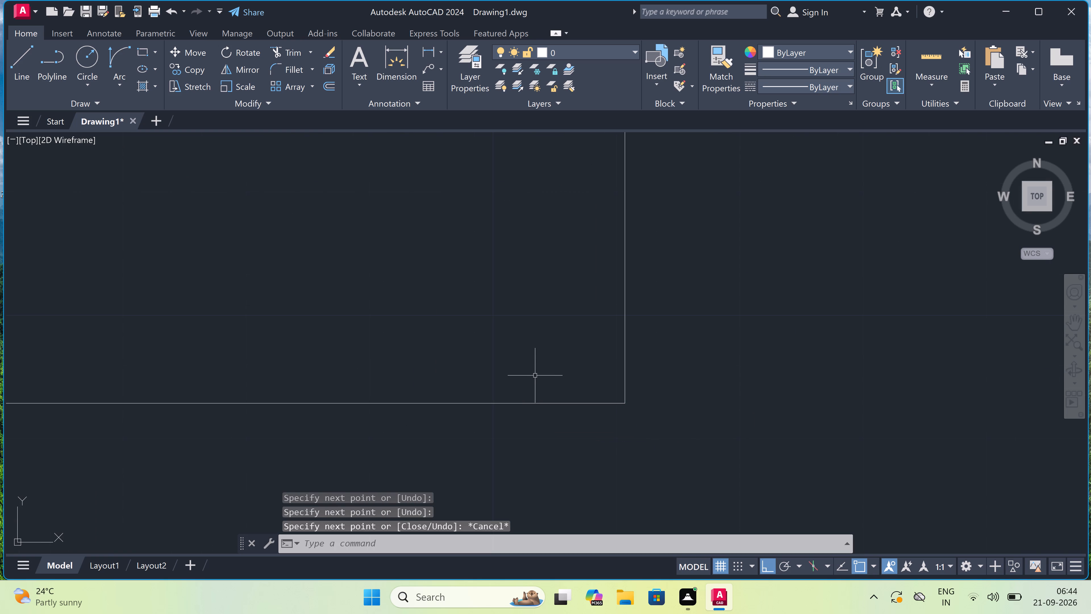
scroll(535, 376, "down", 2)
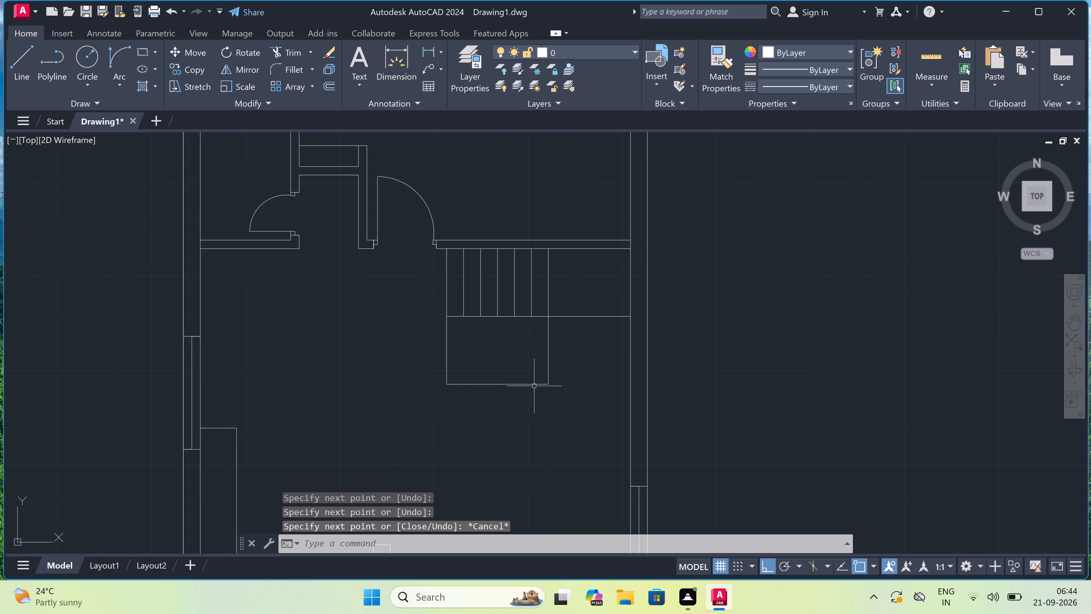
scroll(534, 386, "down", 1)
scroll(542, 357, "up", 2)
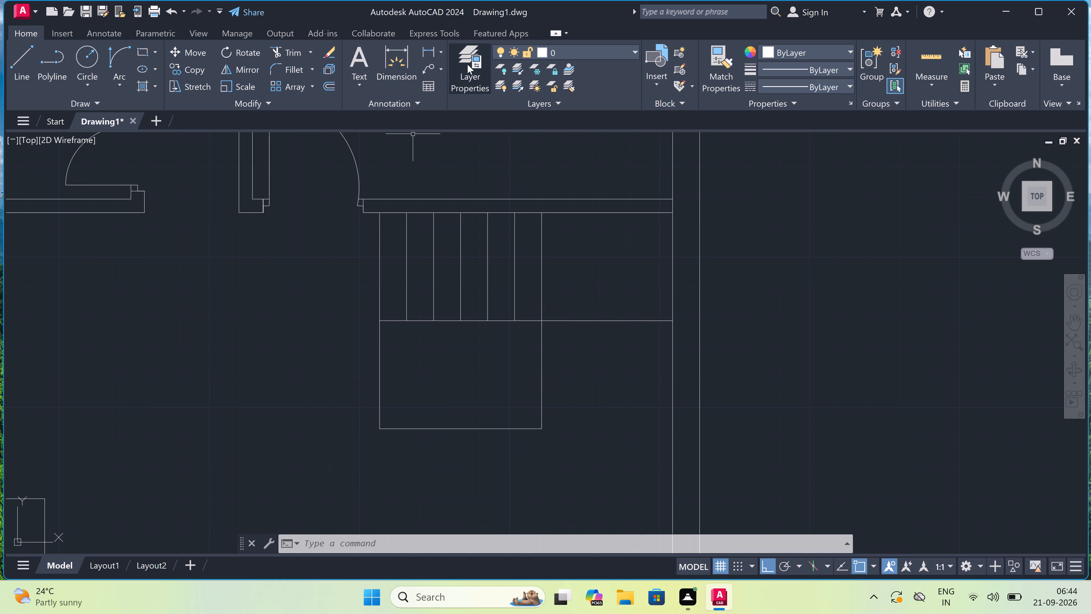
right_click(474, 58)
left_click(466, 73)
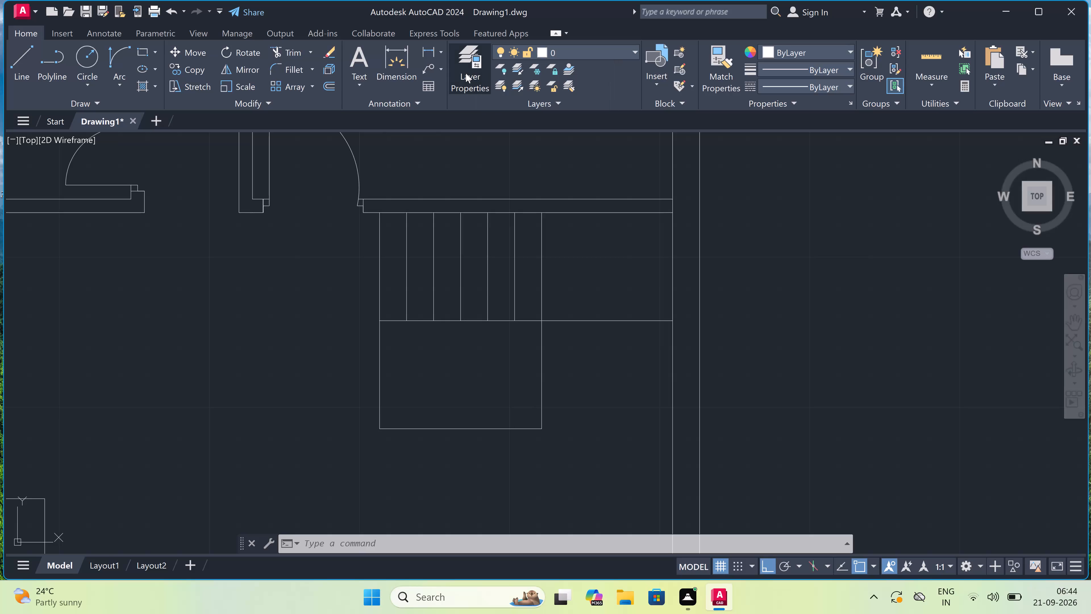
double_click(466, 73)
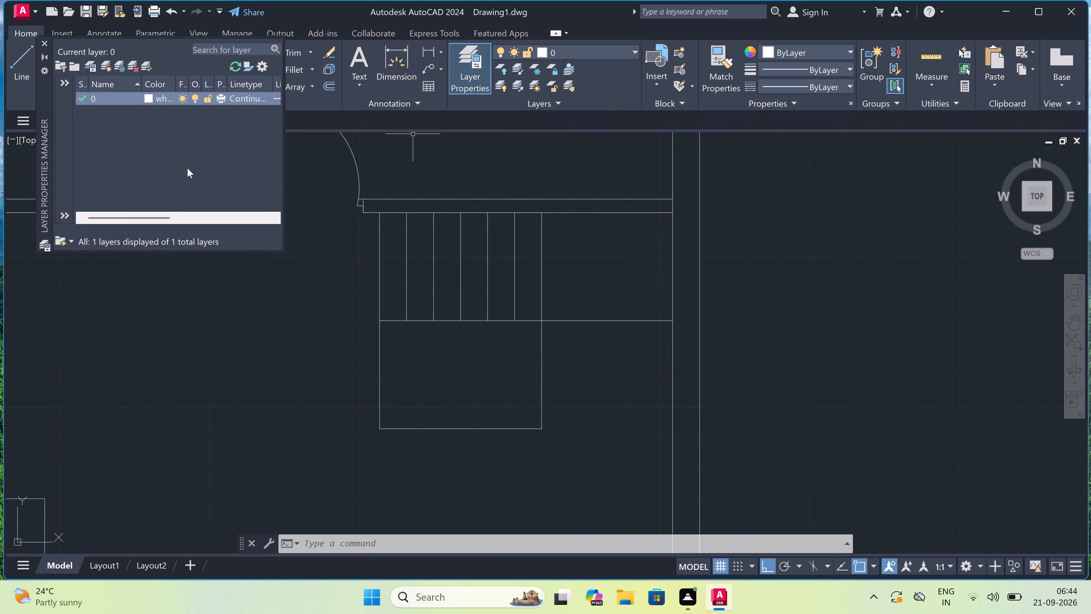
right_click(189, 165)
left_click(272, 227)
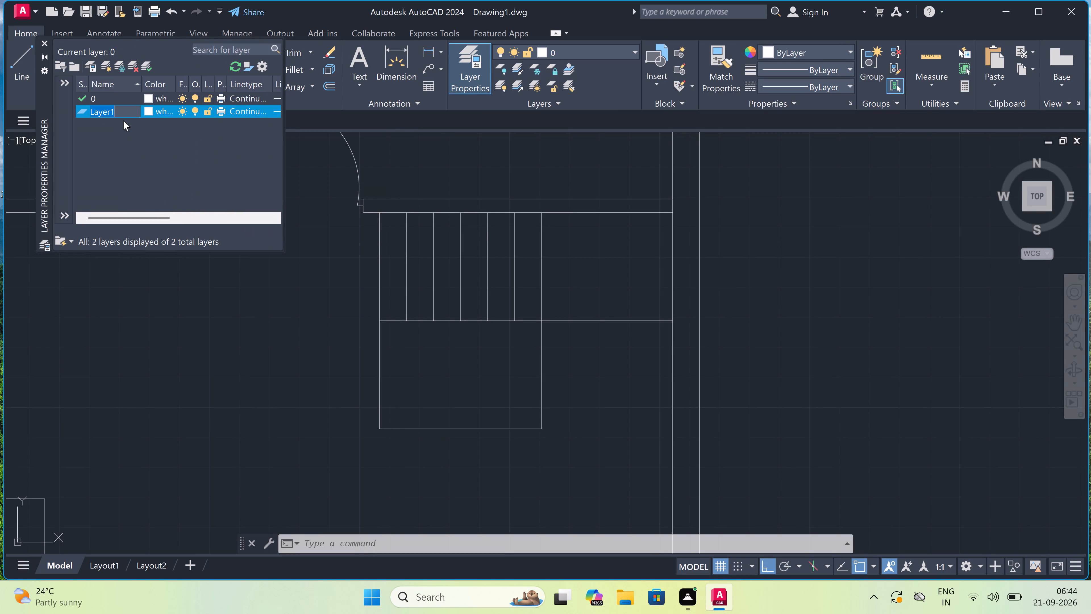
key("BackSpace")
type("linr")
key("BackSpace")
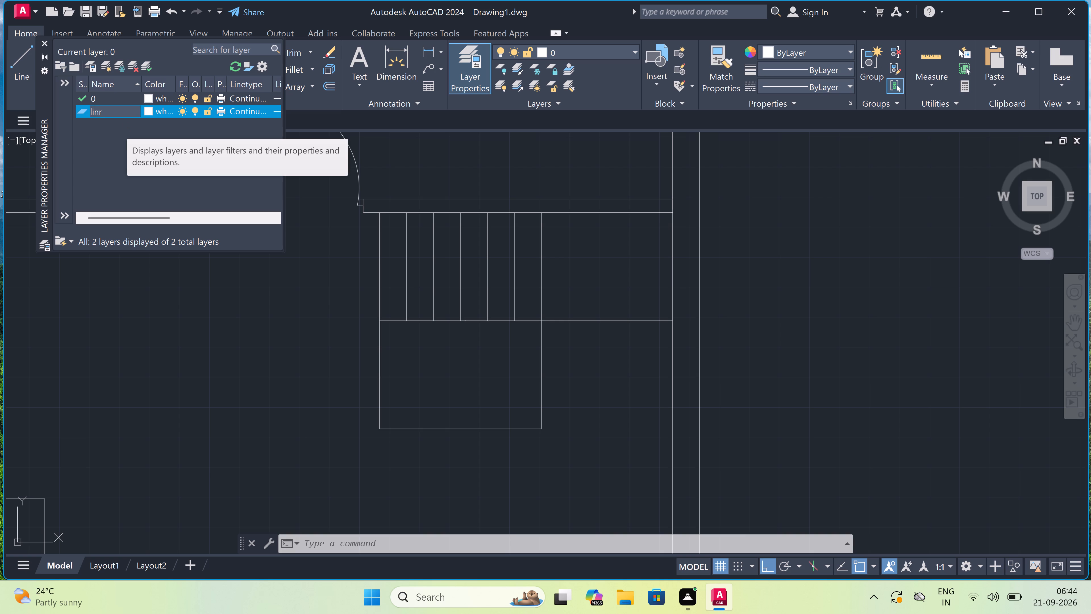
type("e1")
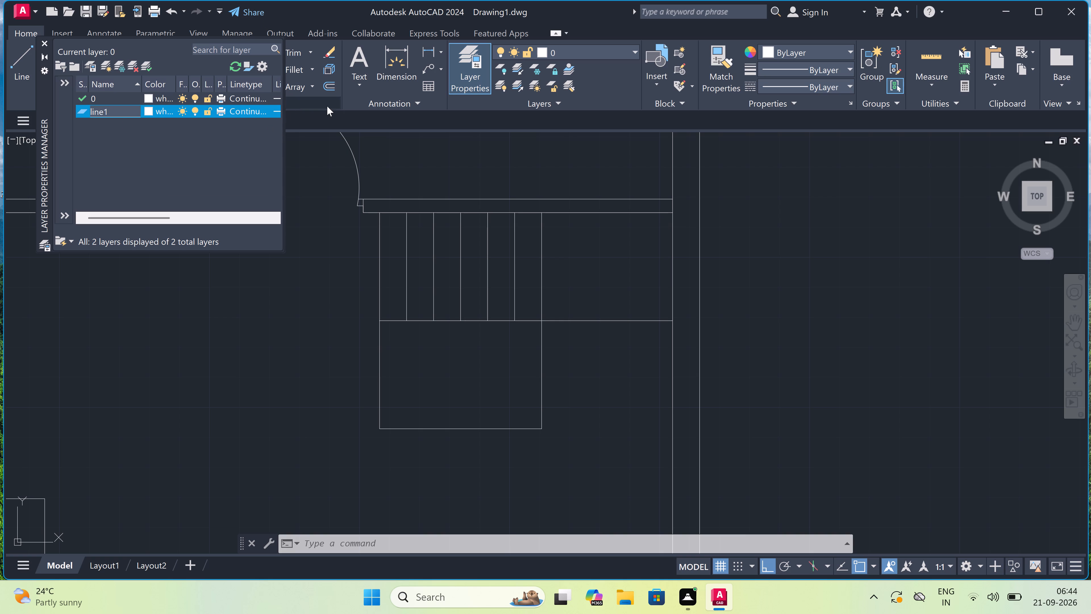
Load the DASHED2 linetype and assign it to the line1 layer.
left_click(249, 109)
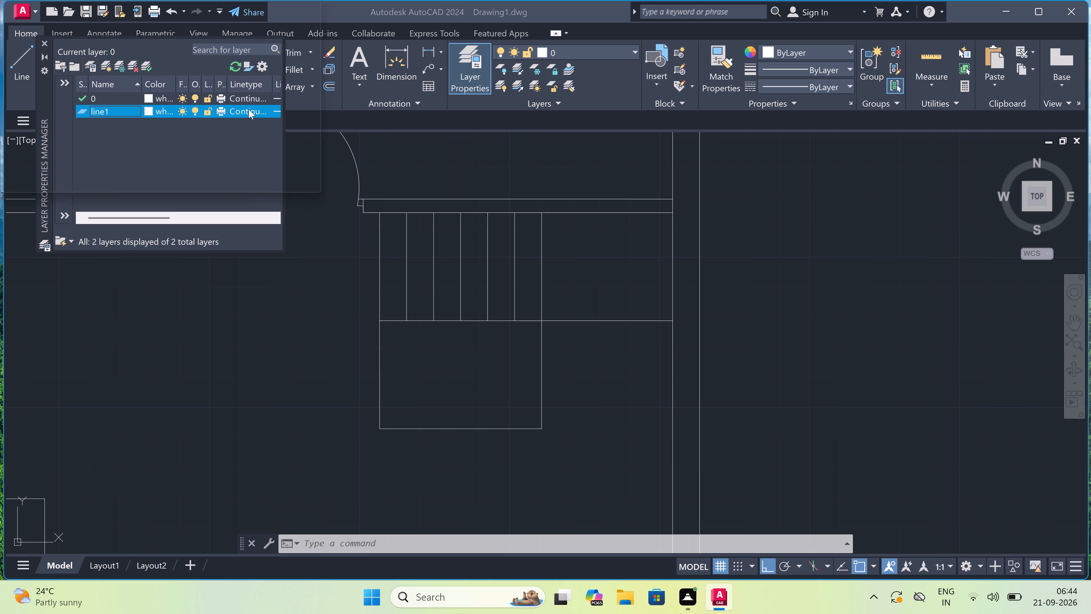
left_click(563, 372)
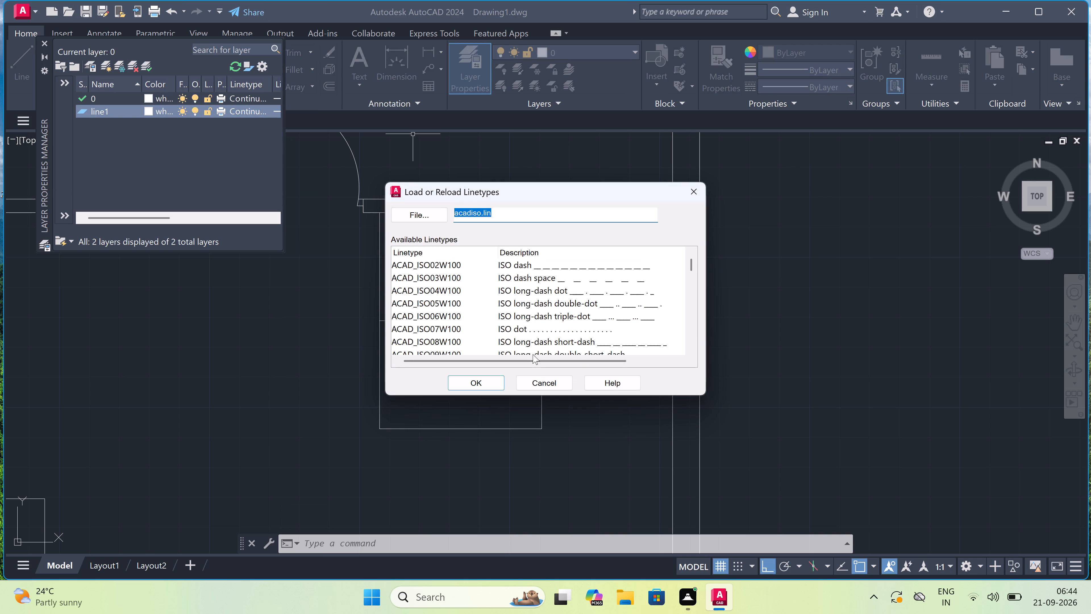
scroll(515, 310, "down", 7)
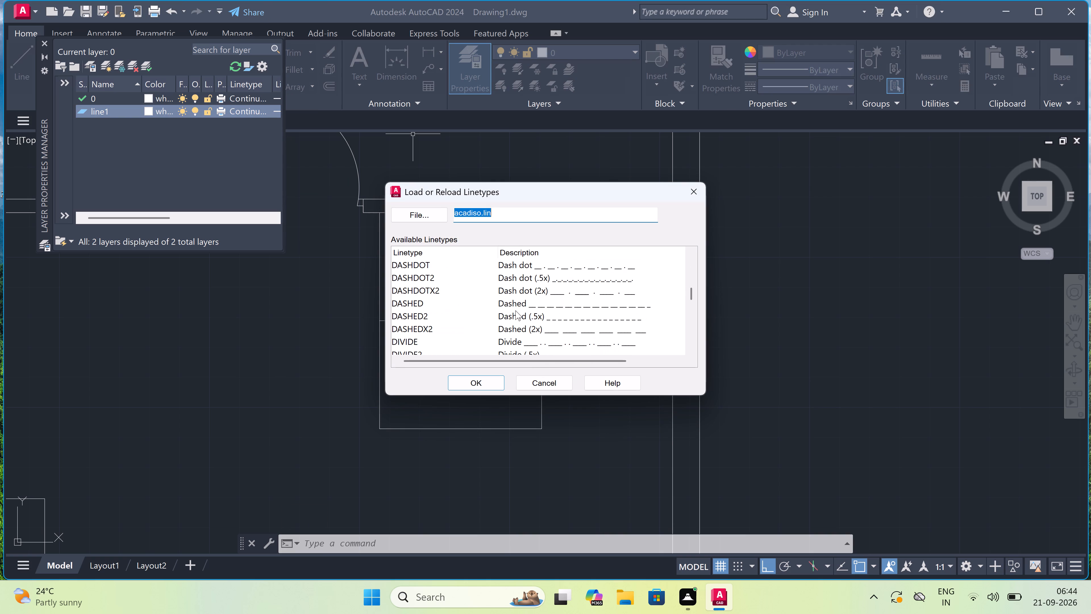
scroll(565, 300, "down", 3)
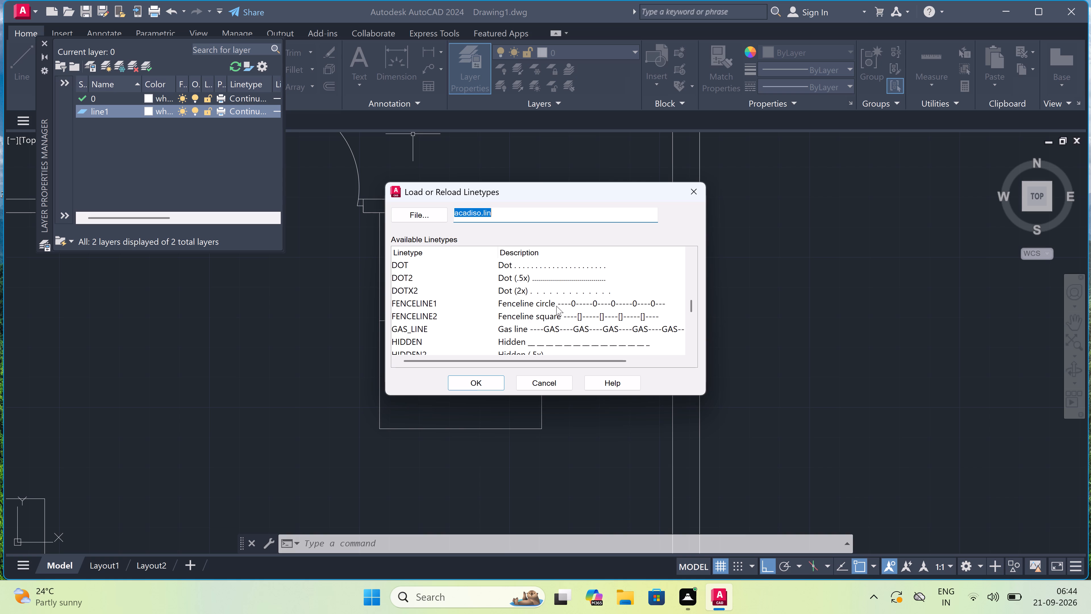
scroll(556, 306, "up", 2)
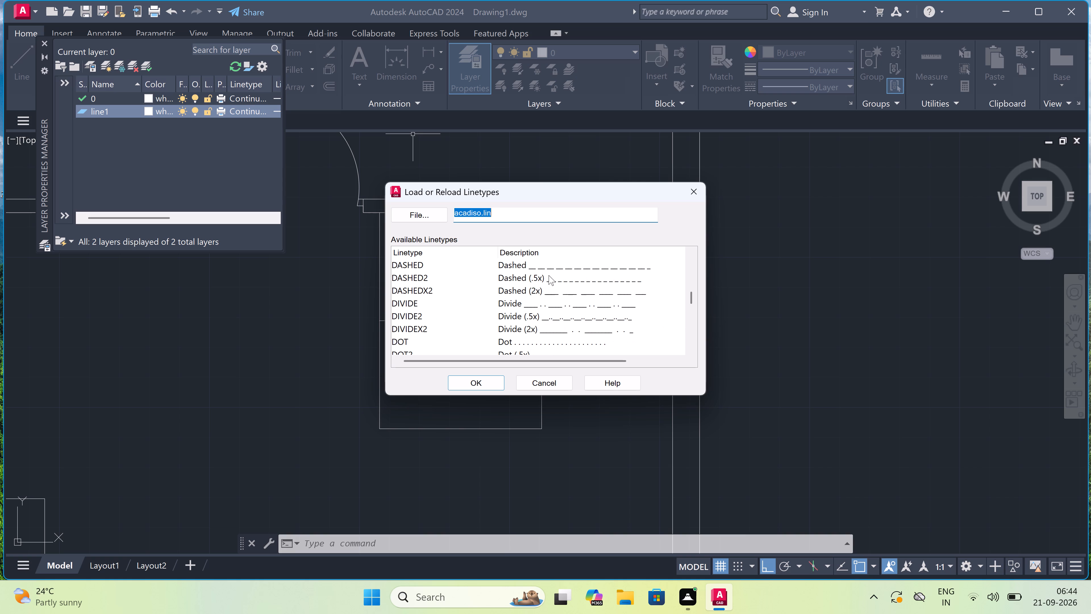
left_click(549, 275)
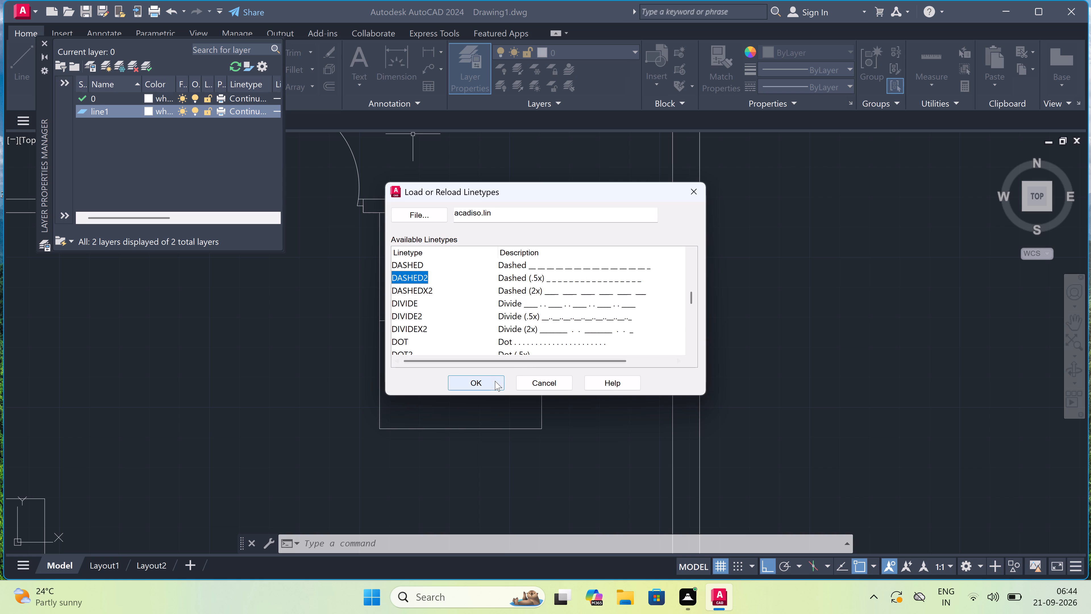
left_click(495, 381)
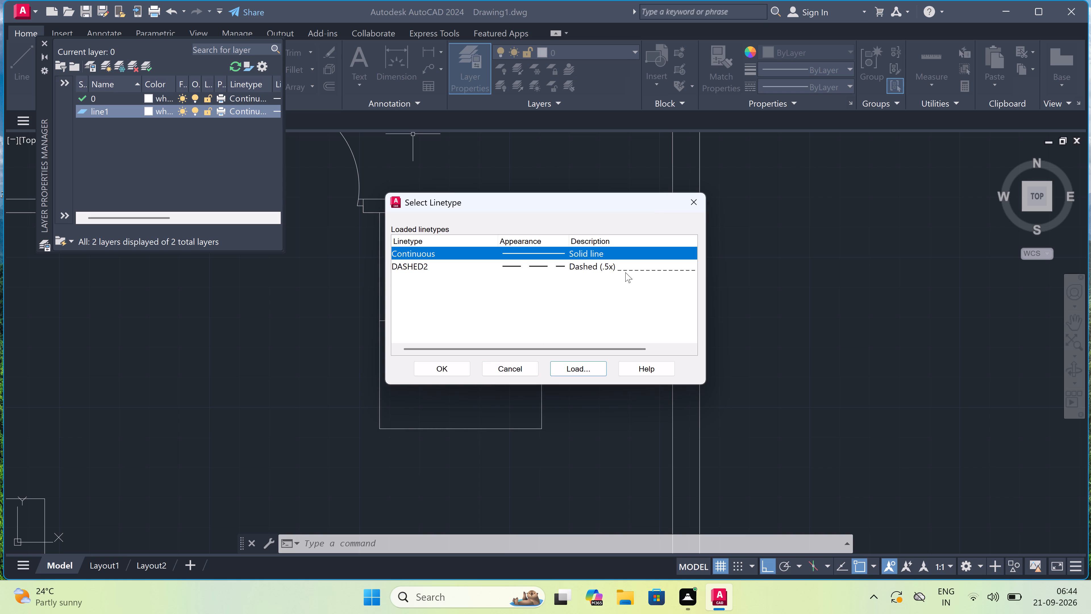
left_click(625, 271)
left_click(436, 365)
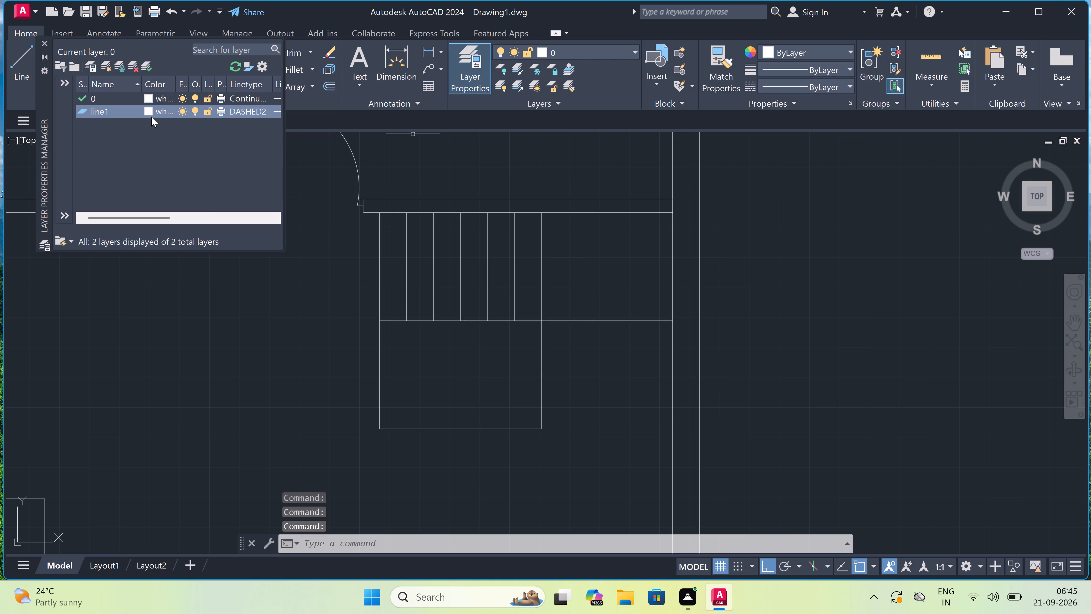
Set the line1 layer's colour to grey index 253.
left_click(148, 107)
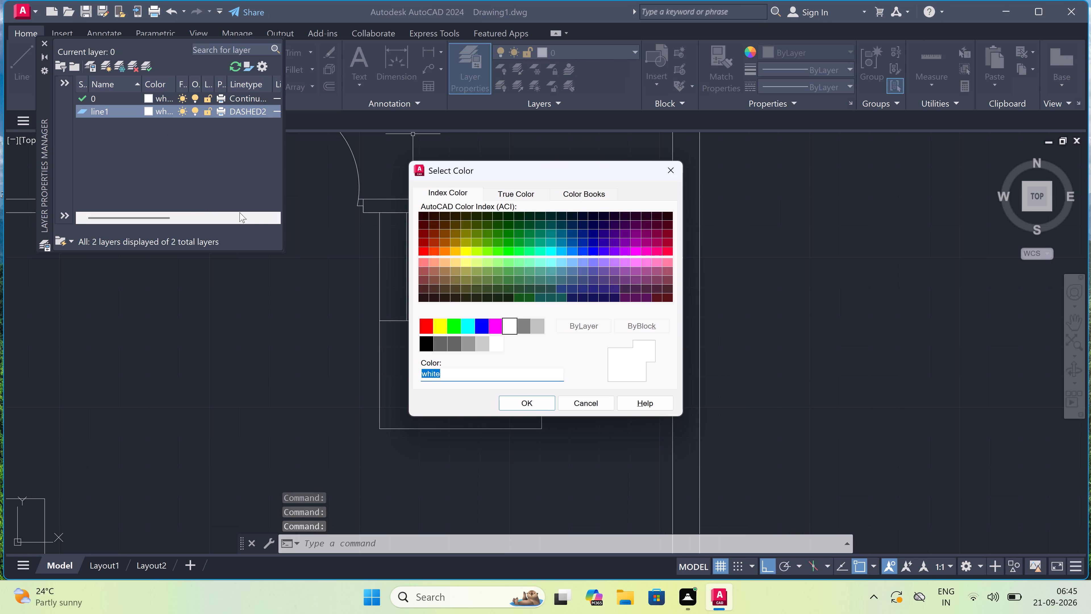
left_click(473, 342)
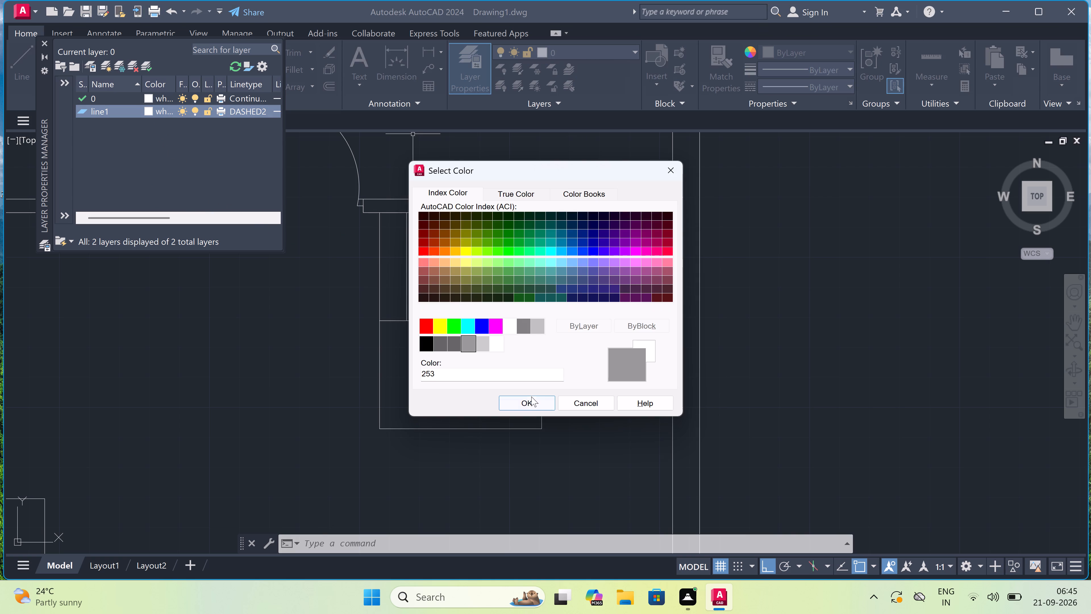
double_click(529, 400)
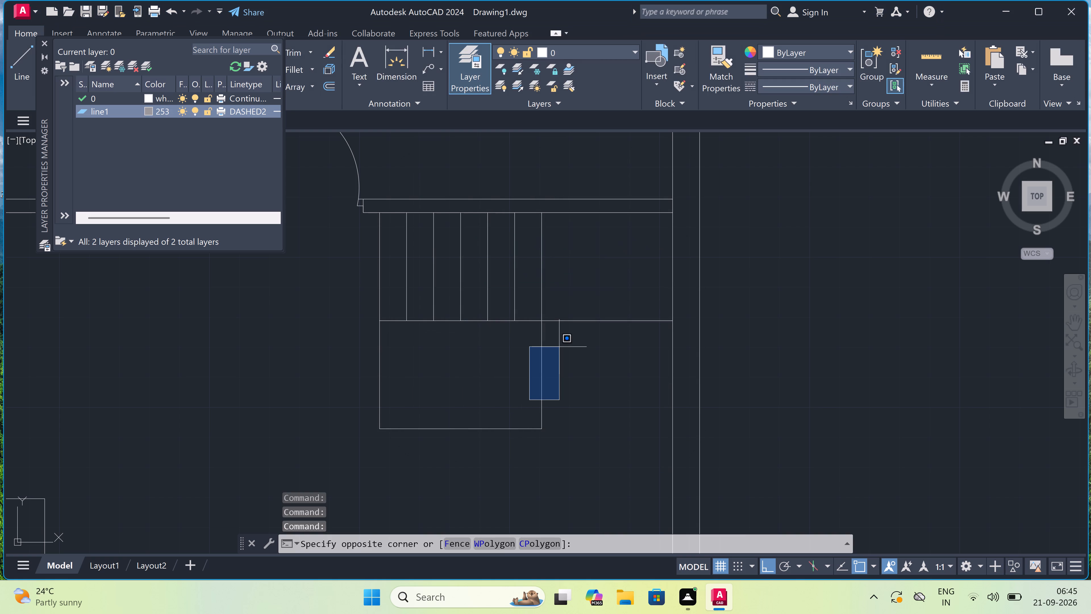
key("Escape")
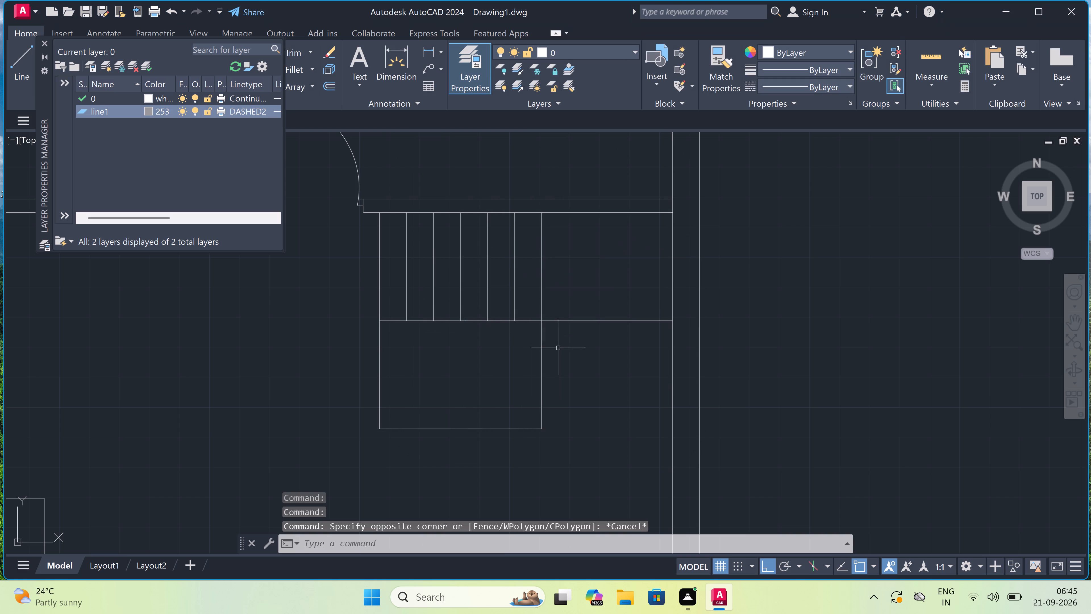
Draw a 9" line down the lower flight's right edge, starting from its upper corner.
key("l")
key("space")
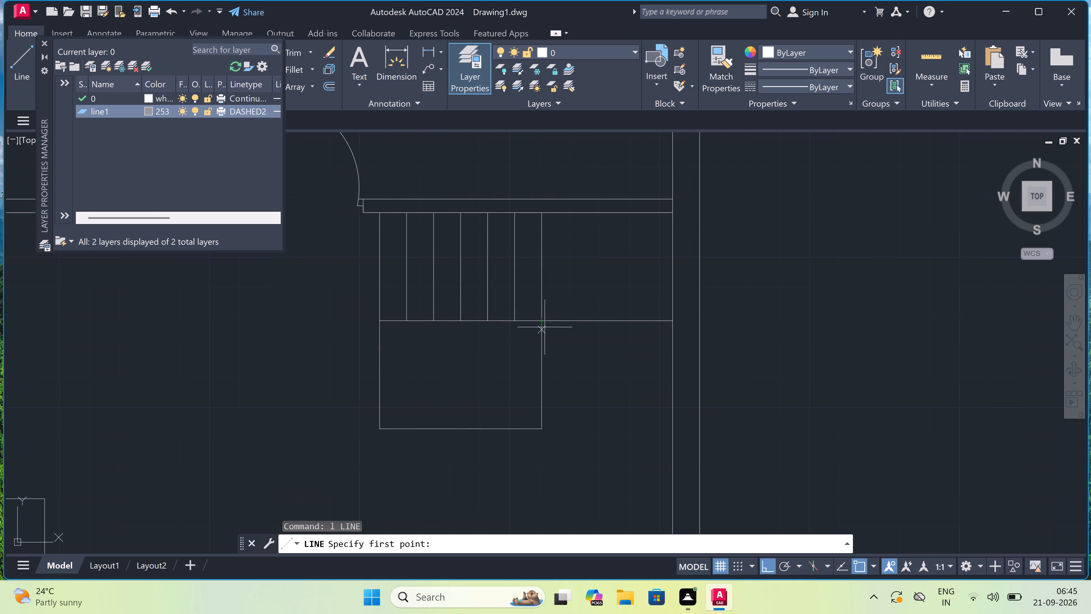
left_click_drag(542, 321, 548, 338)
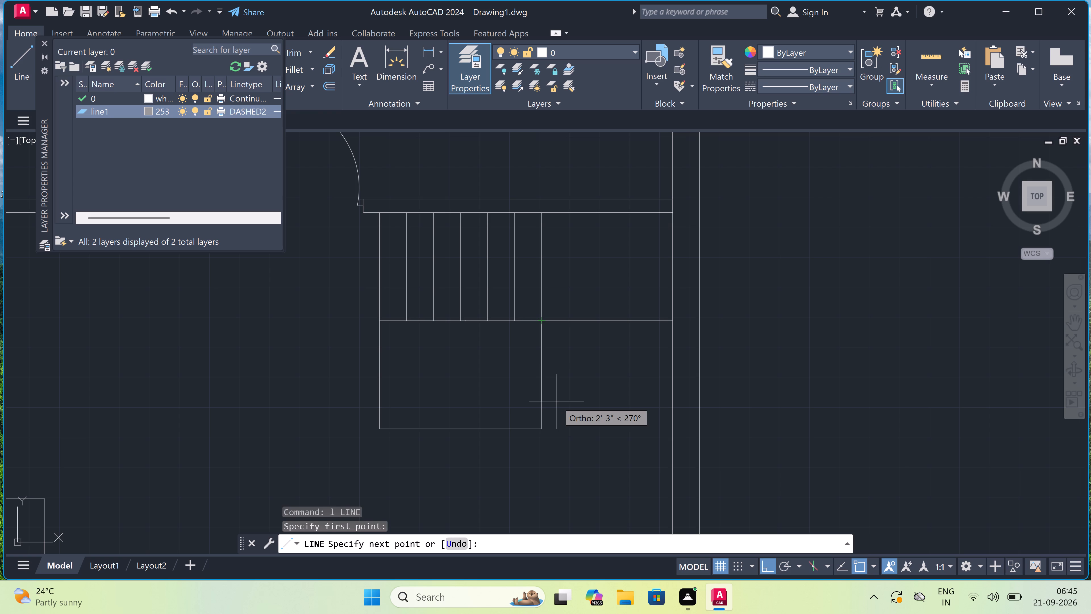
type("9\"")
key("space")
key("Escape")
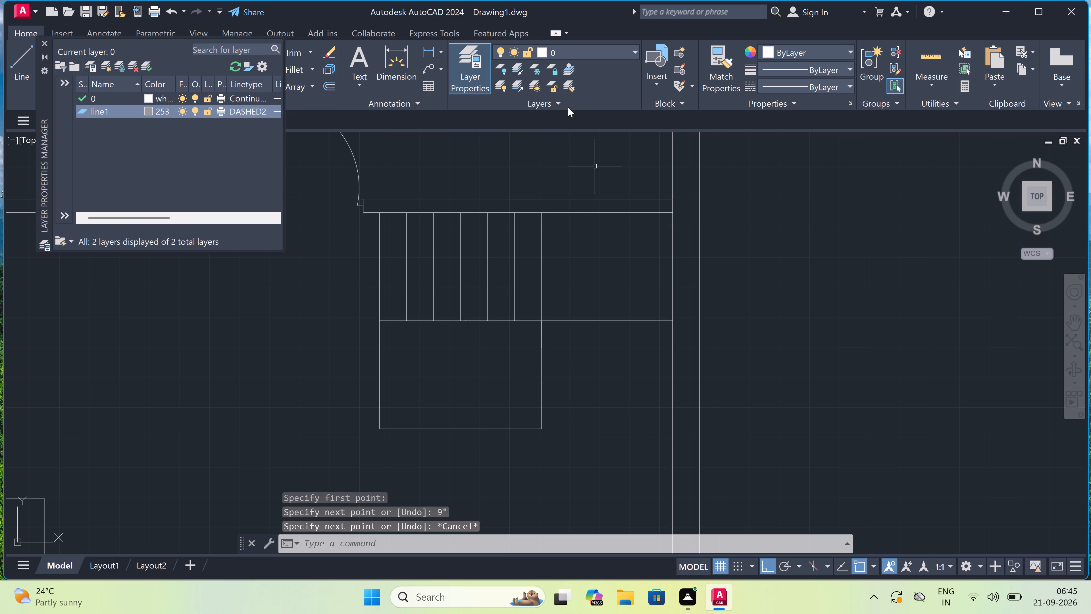
Make line1 the current layer.
left_click(565, 49)
left_click(577, 86)
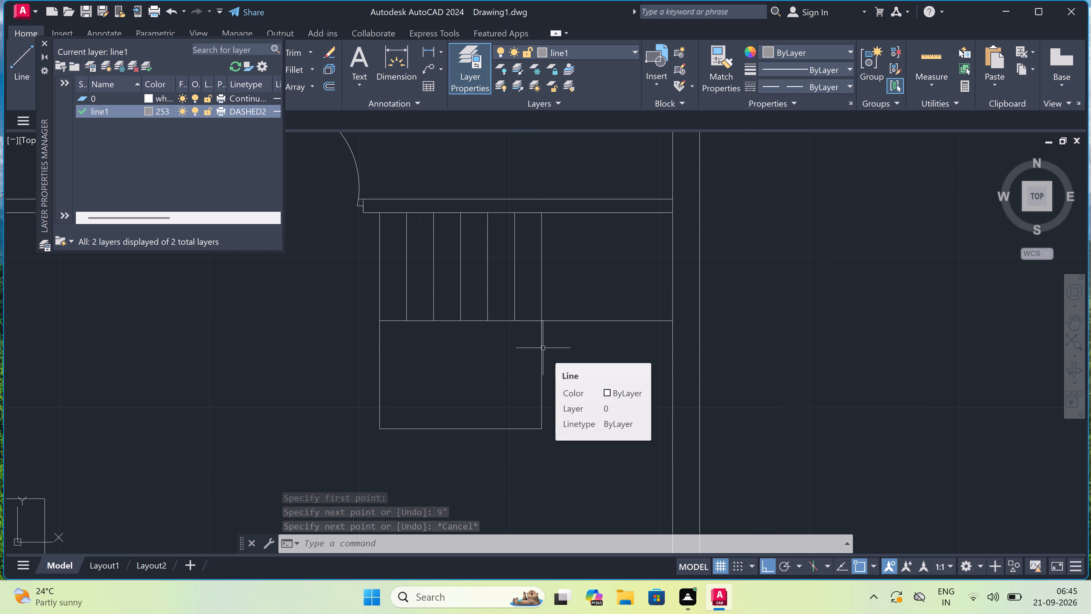
key("Escape")
Draw a line 9" down from the lower flight's upper-right corner, continuing horizontally to the outer wall's inner face.
key("l")
key("space")
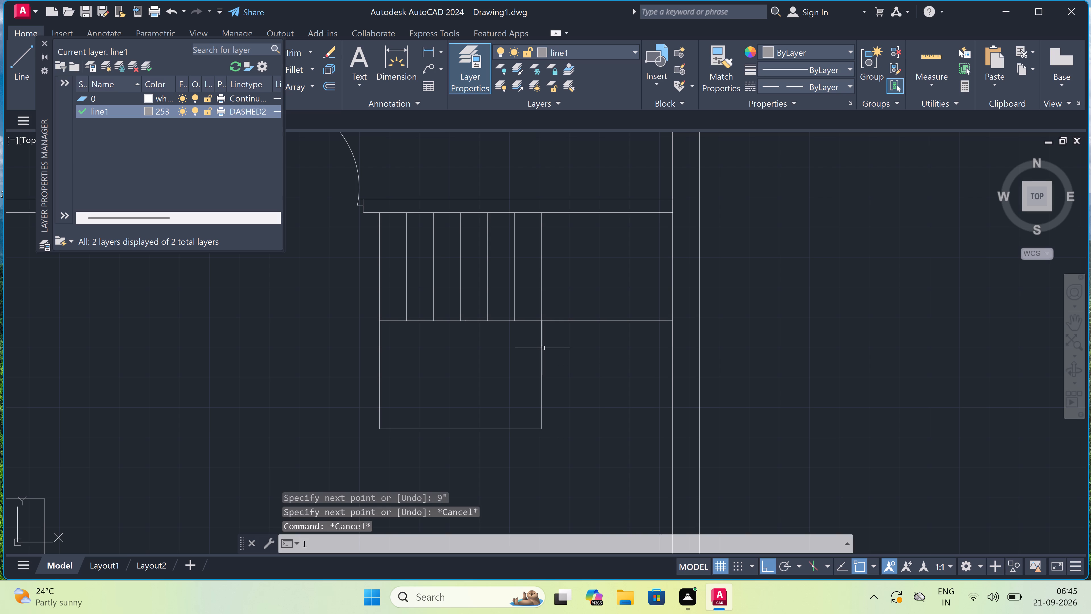
left_click(541, 321)
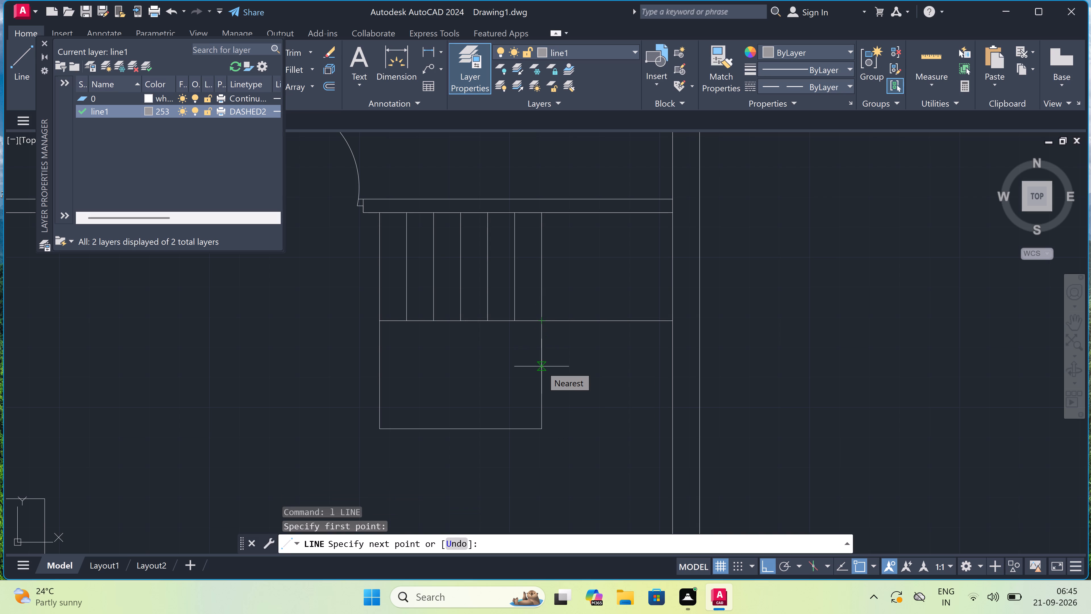
type("9\"")
key("space")
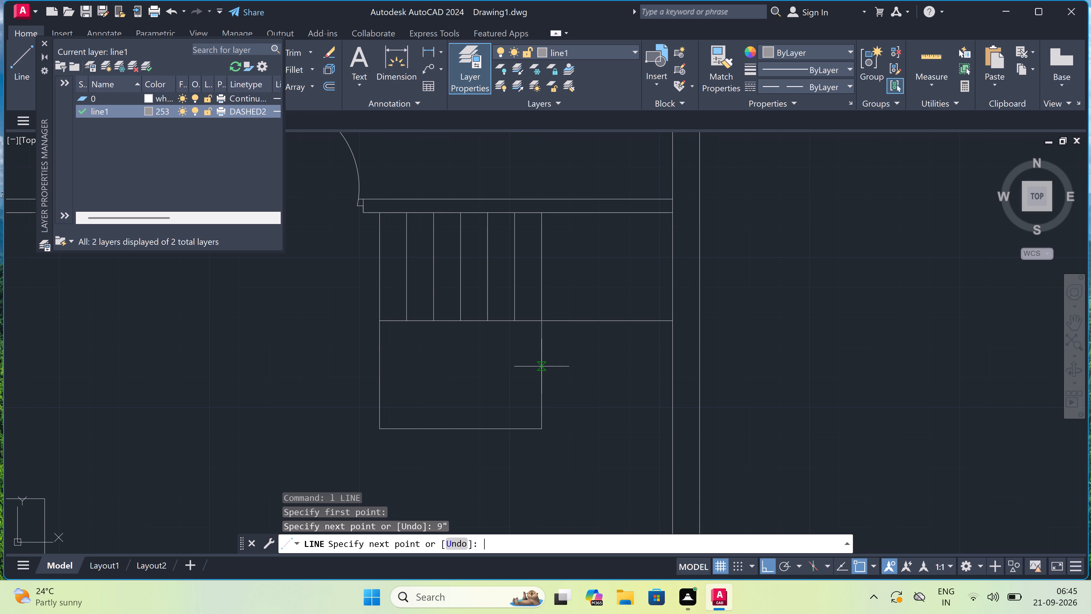
left_click(671, 347)
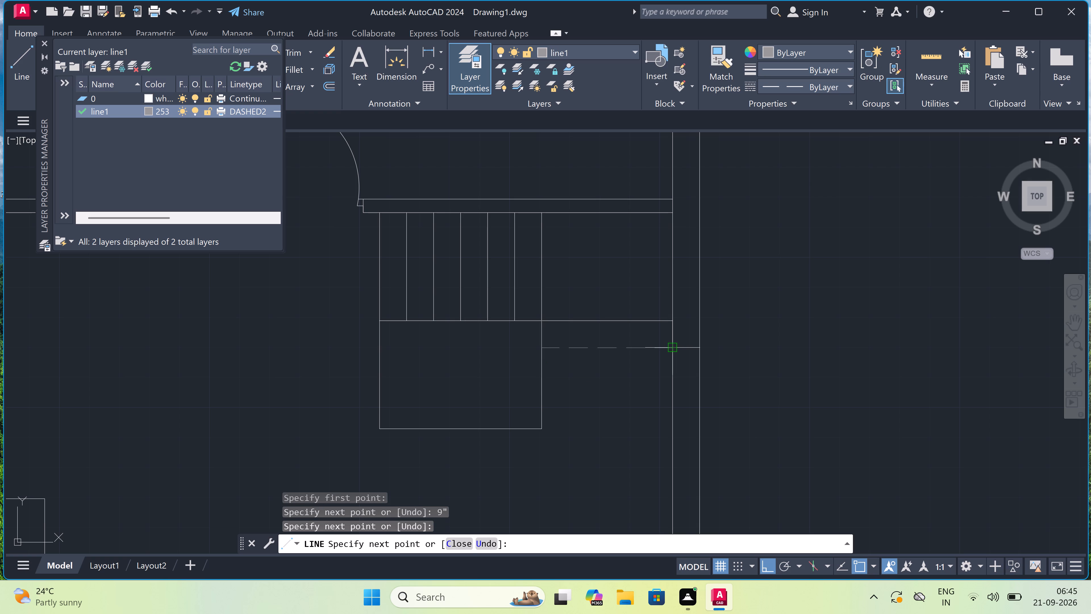
key("Escape")
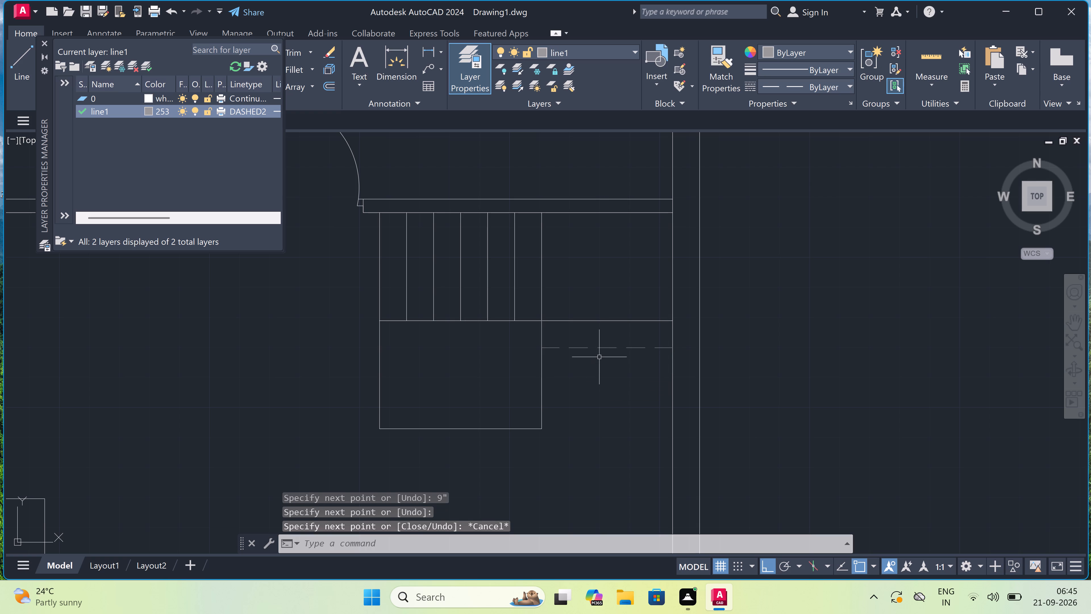
Offset the horizontal dashed line downward three times at 9" spacing between the lower flight and the outer wall.
key("o")
key("space")
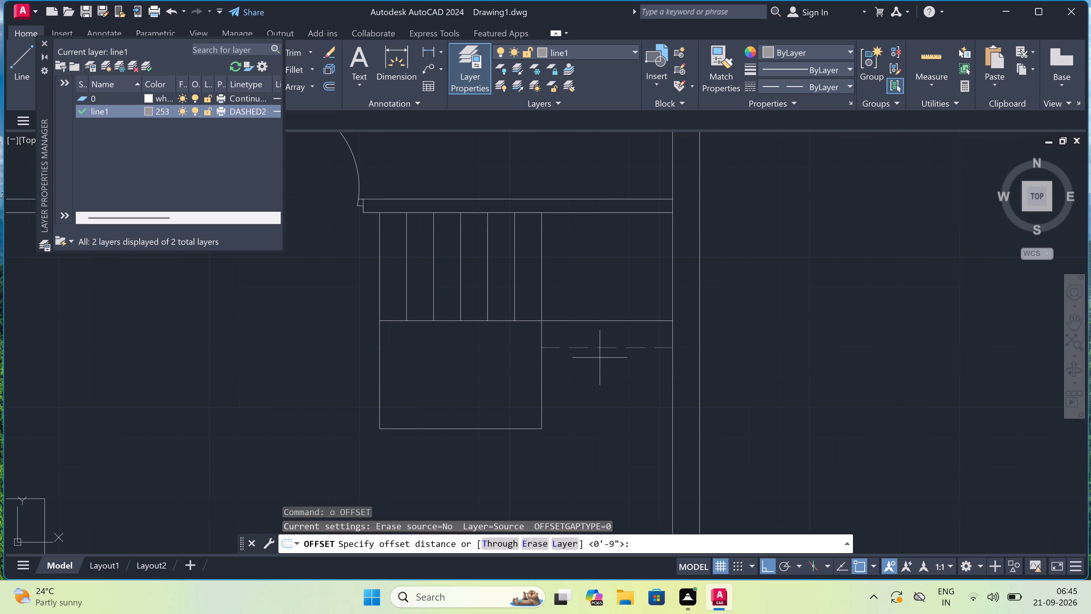
left_click(597, 352)
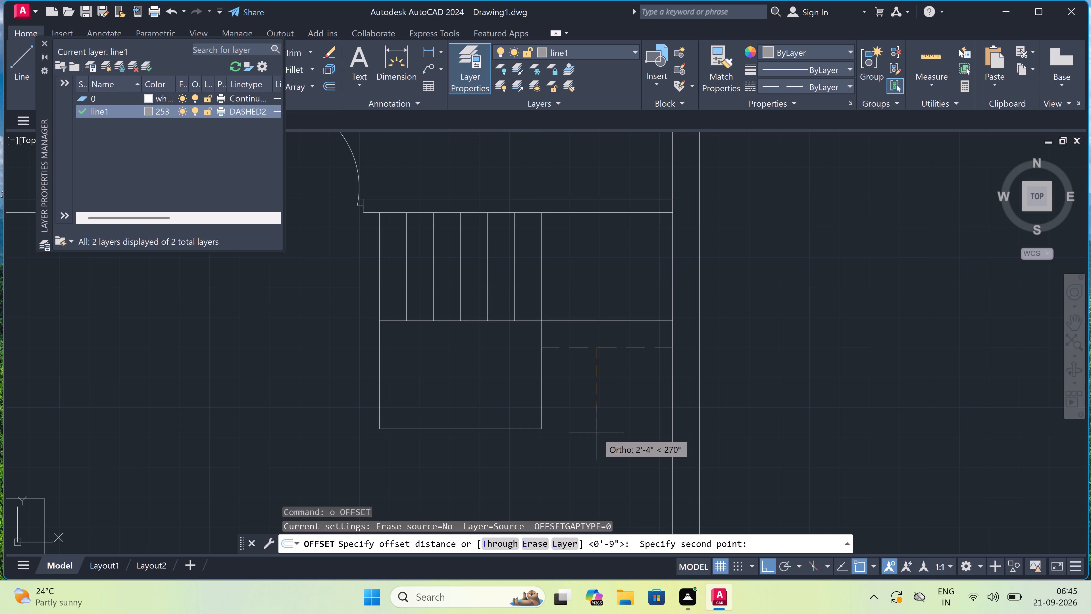
key("9")
type("\"")
key("space")
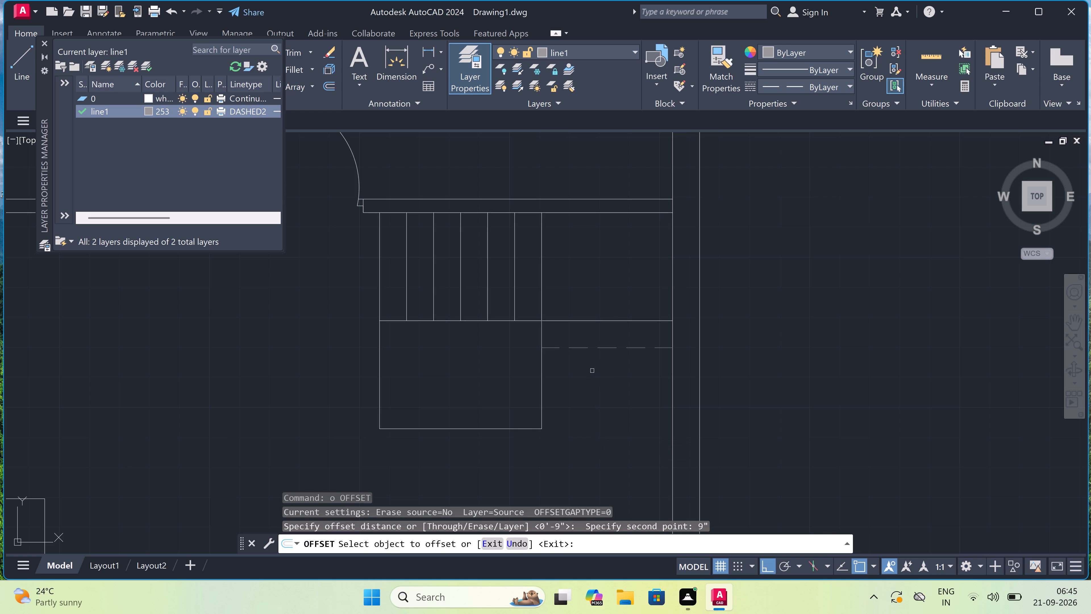
left_click_drag(579, 347, 579, 355)
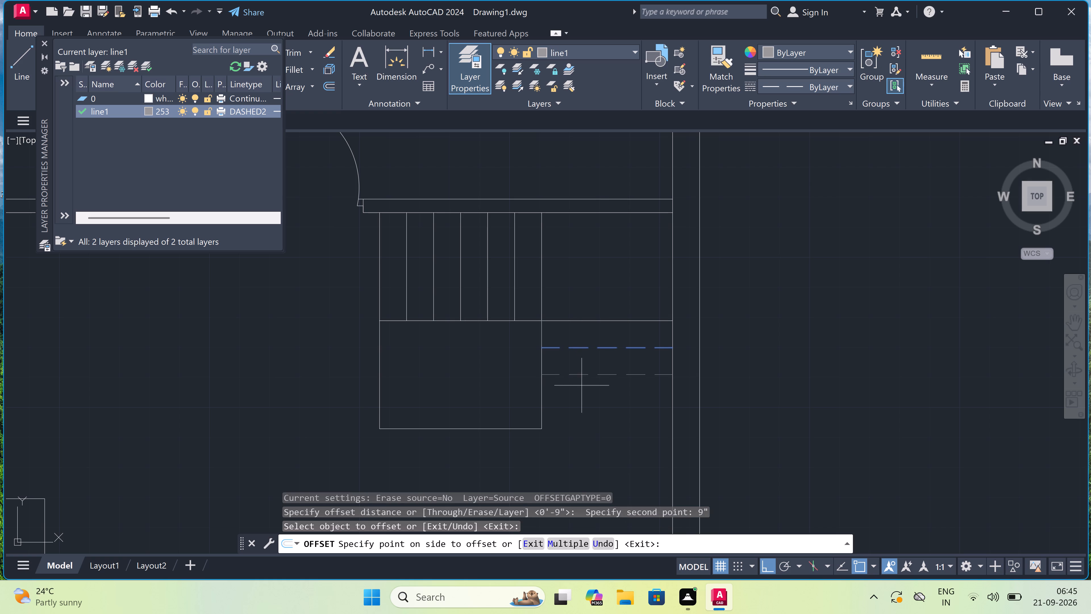
left_click(549, 542)
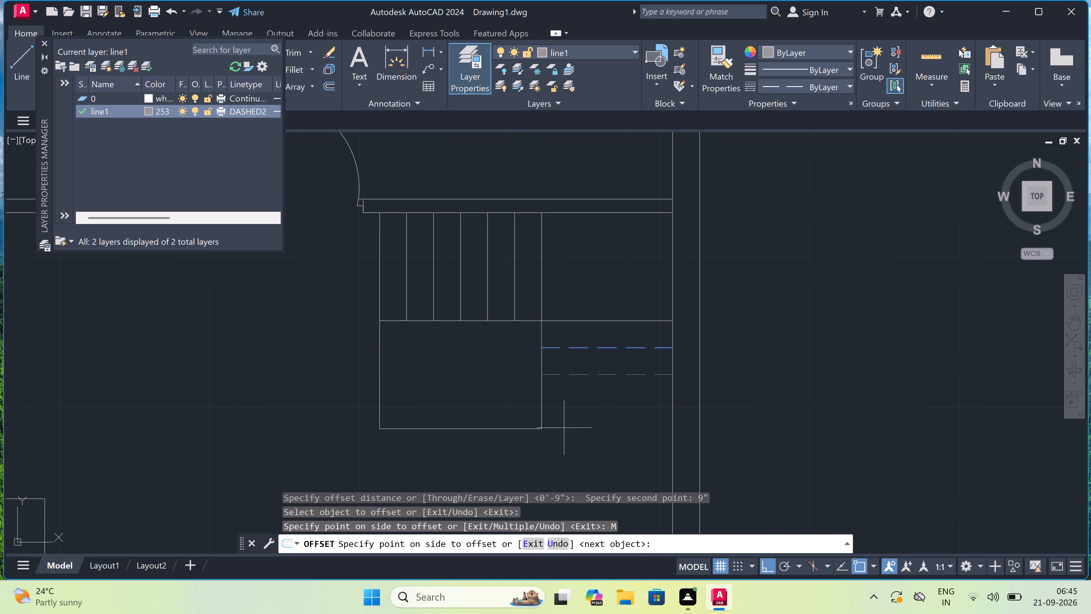
left_click(564, 428)
left_click(565, 428)
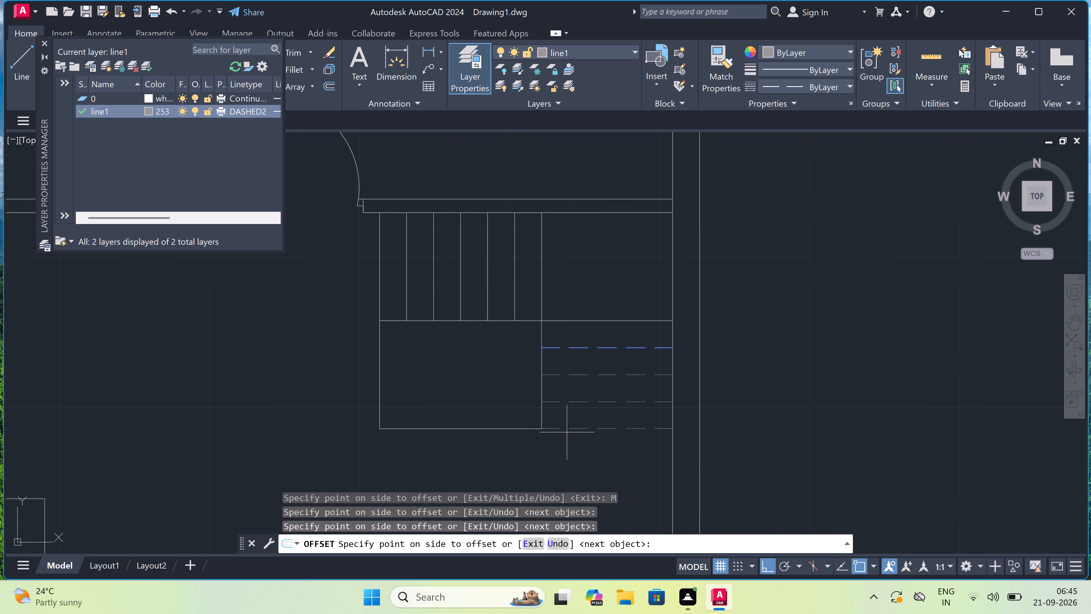
scroll(561, 435, "down", 3)
scroll(530, 466, "up", 1)
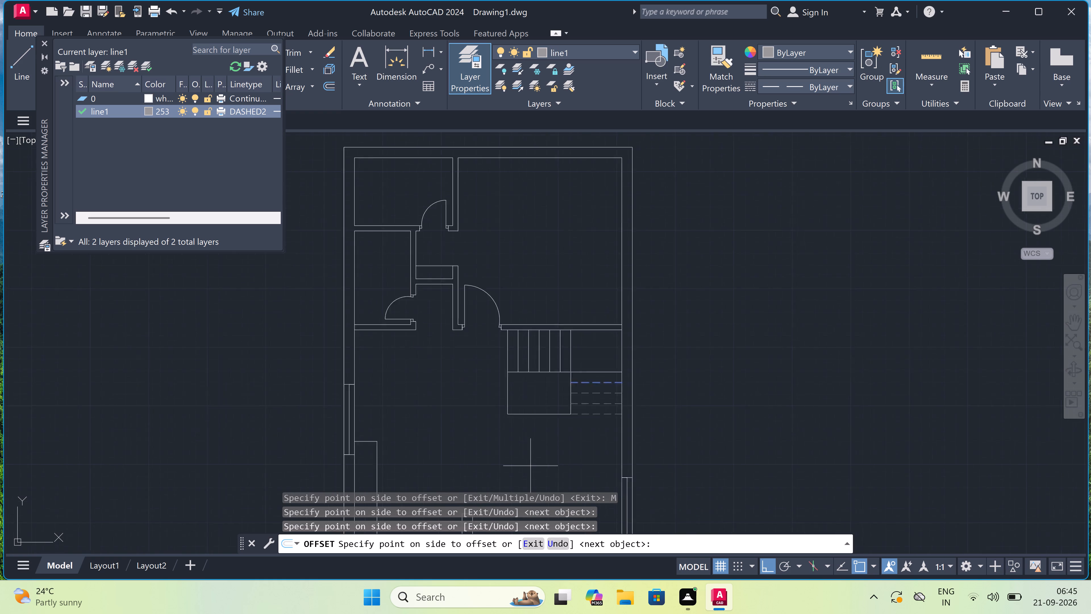
scroll(530, 466, "up", 1)
left_click(531, 466)
key("Escape")
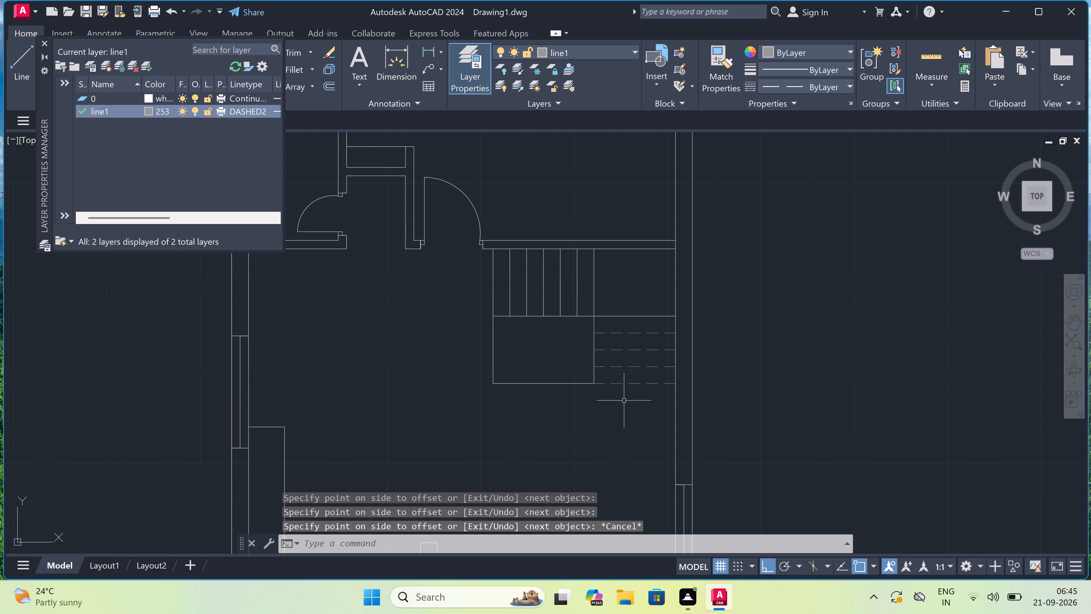
Outline a dashed flight below the solid one: 3' down from beneath the first tread line, across, up to the corner, back down and across to the wall.
key("l")
key("space")
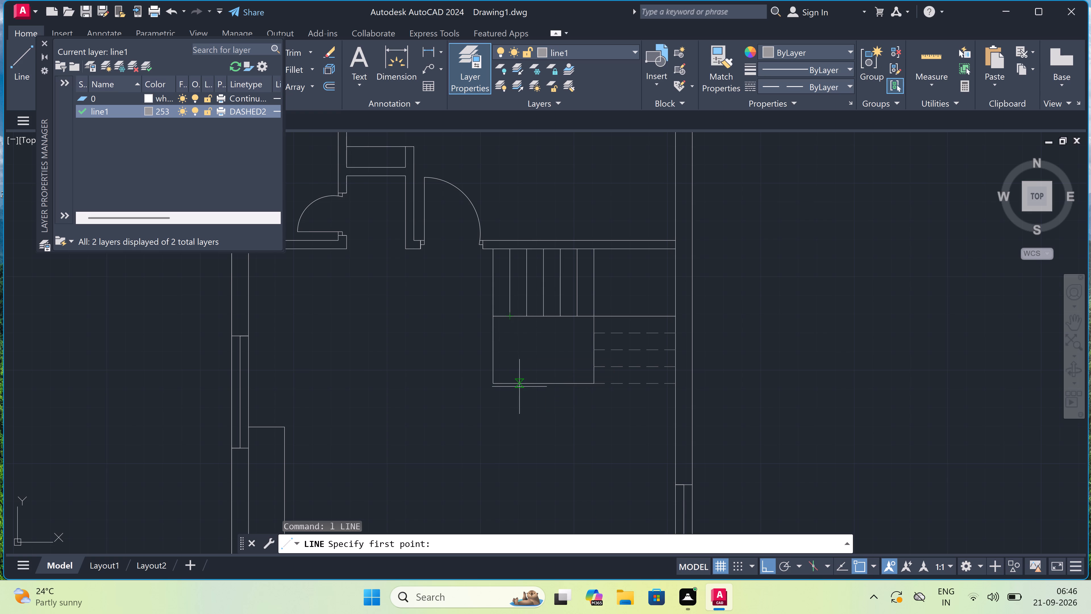
left_click(509, 385)
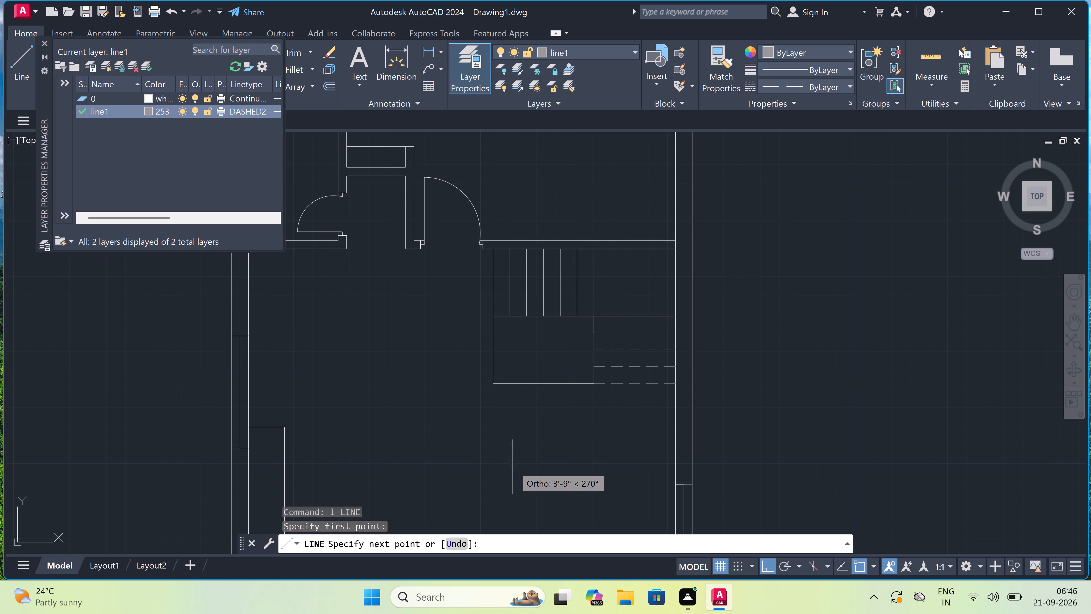
type("3'")
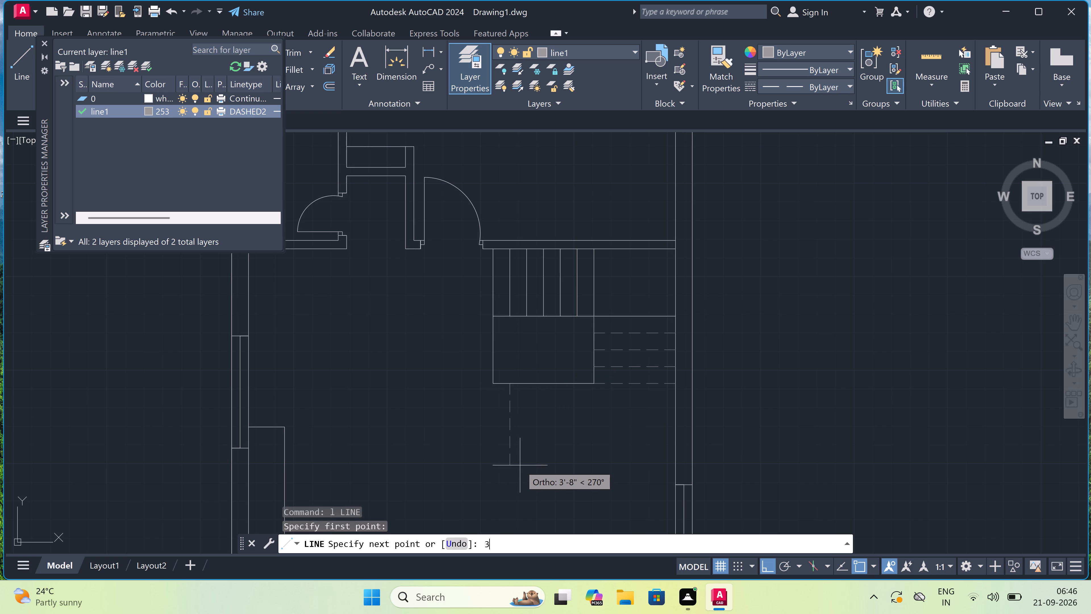
key("space")
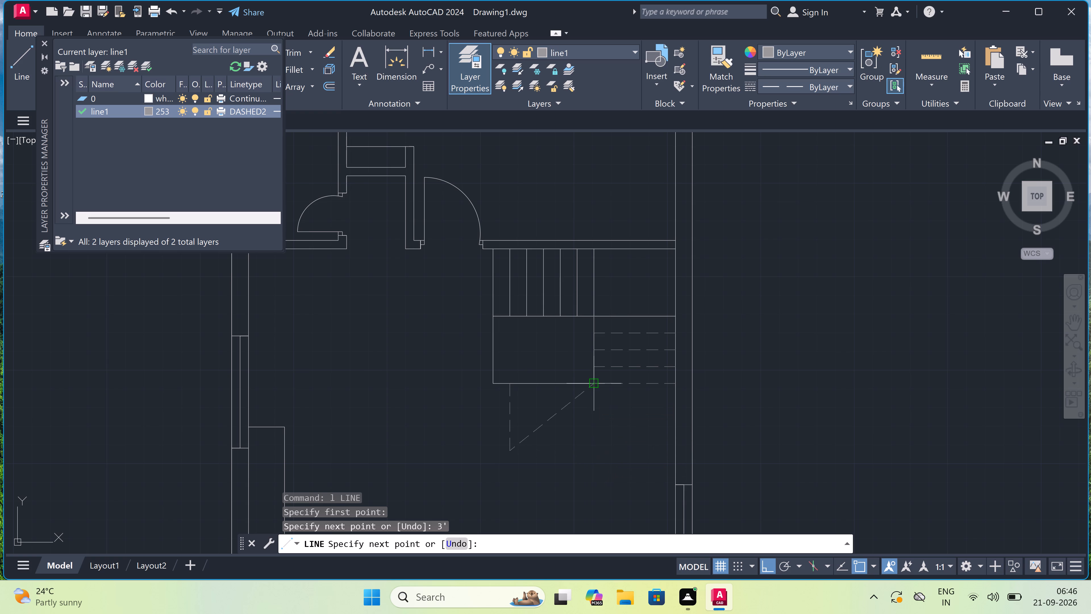
left_click_drag(594, 452, 594, 440)
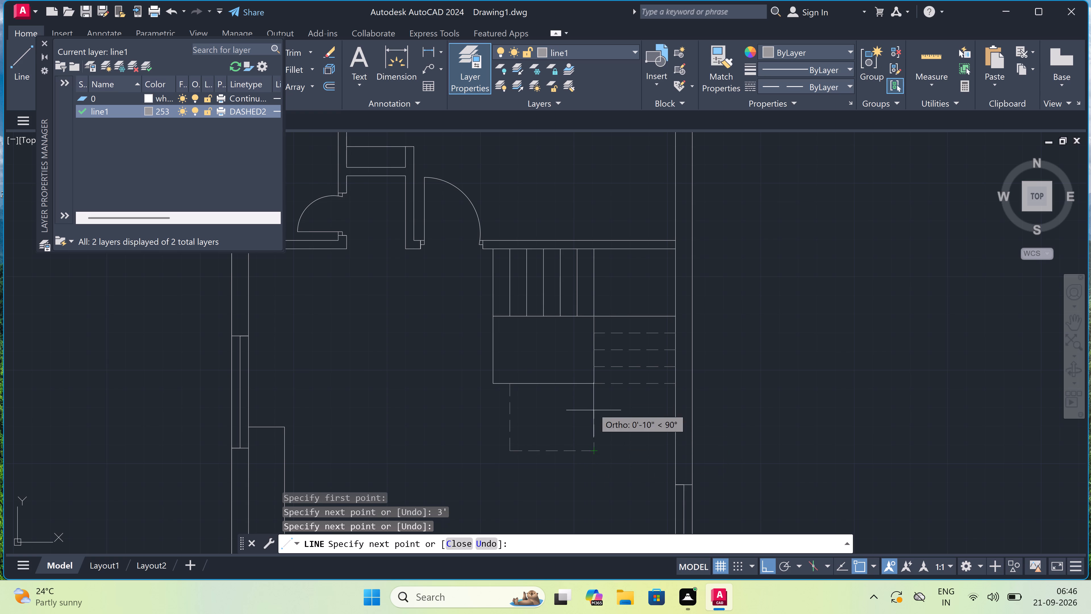
left_click(595, 382)
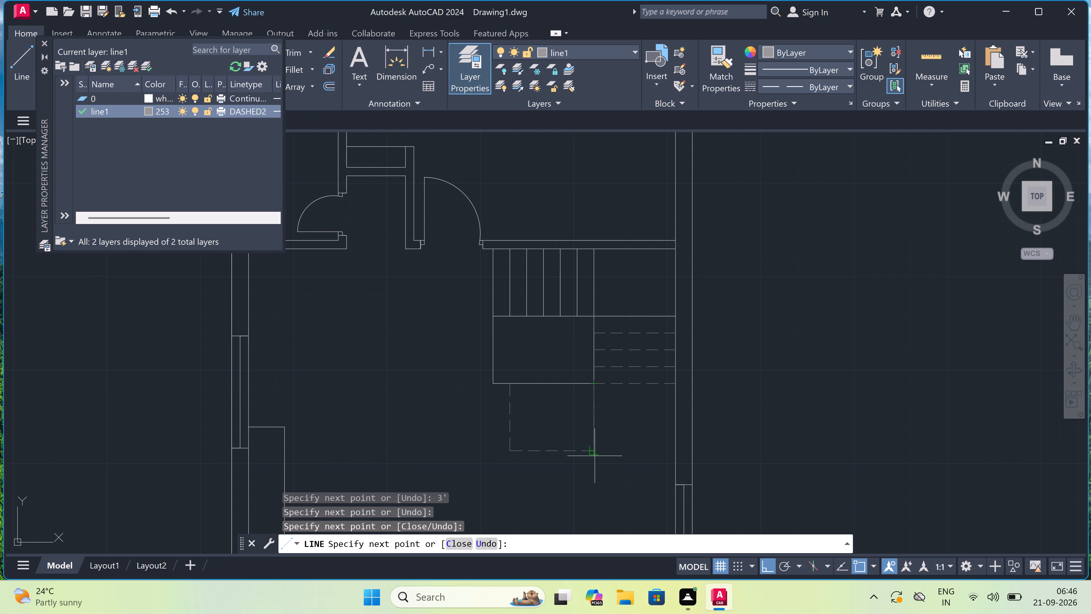
left_click_drag(594, 452, 599, 452)
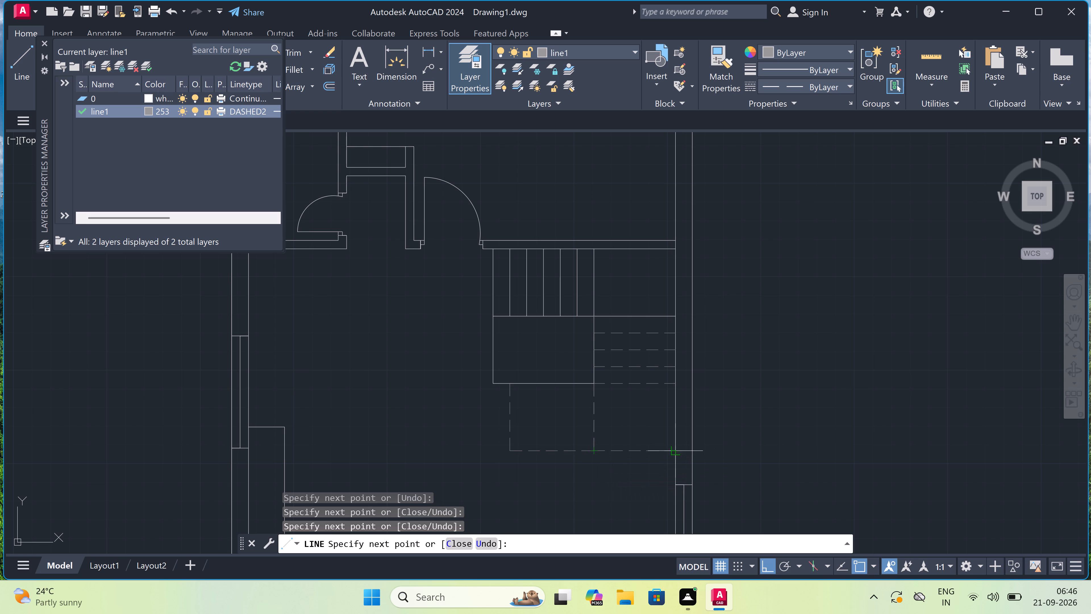
left_click(675, 452)
key("Escape")
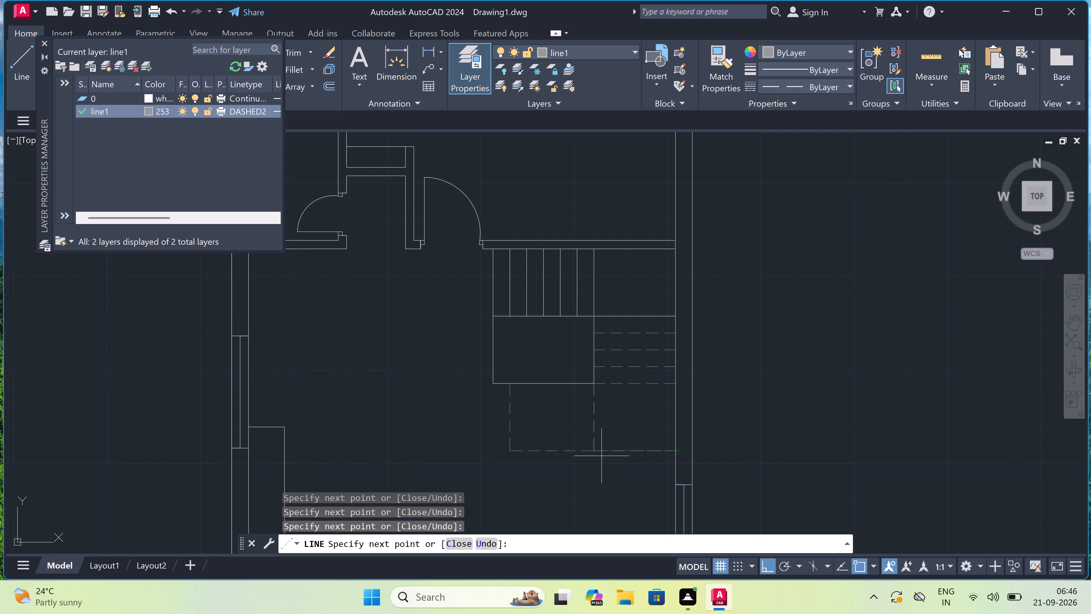
Offset the dashed lower flight's left edge four times to the right at 9" spacing to add its treads.
key("o")
key("space")
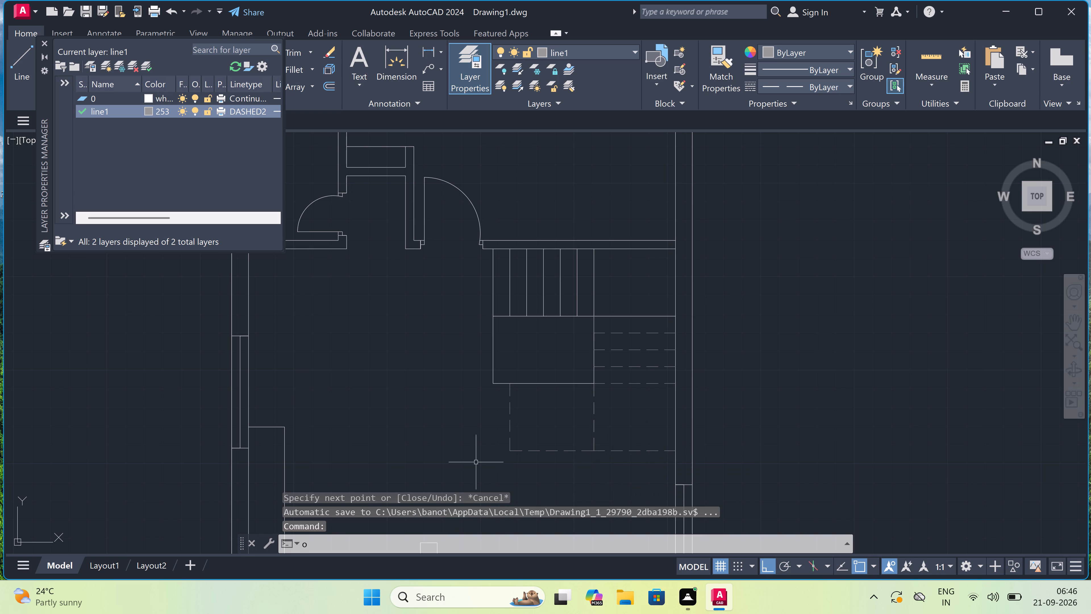
left_click_drag(506, 420, 509, 420)
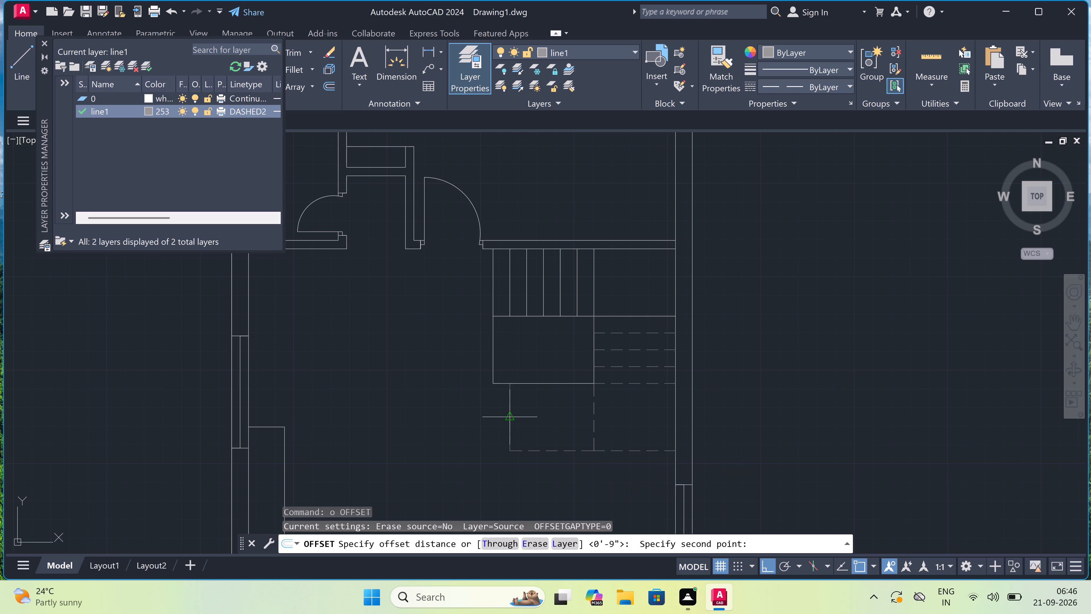
key("9")
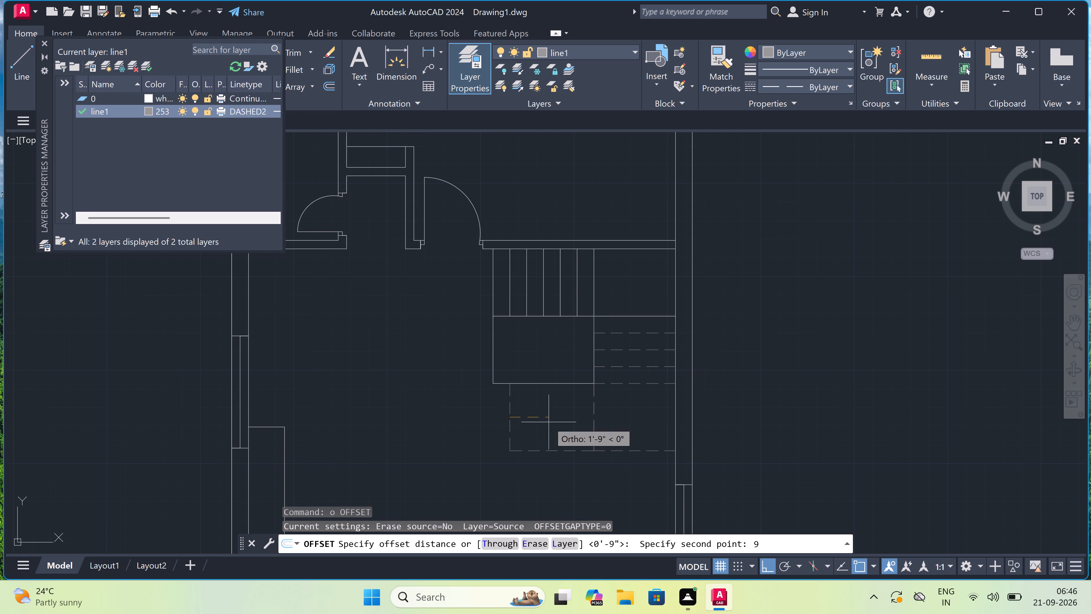
type("\"")
key("space")
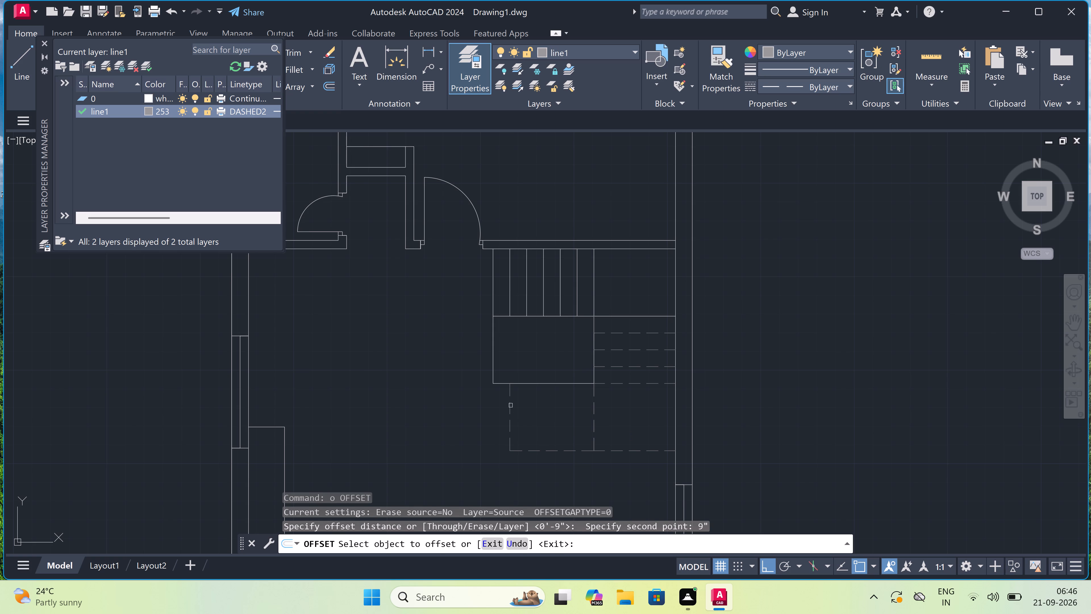
left_click_drag(511, 405, 513, 408)
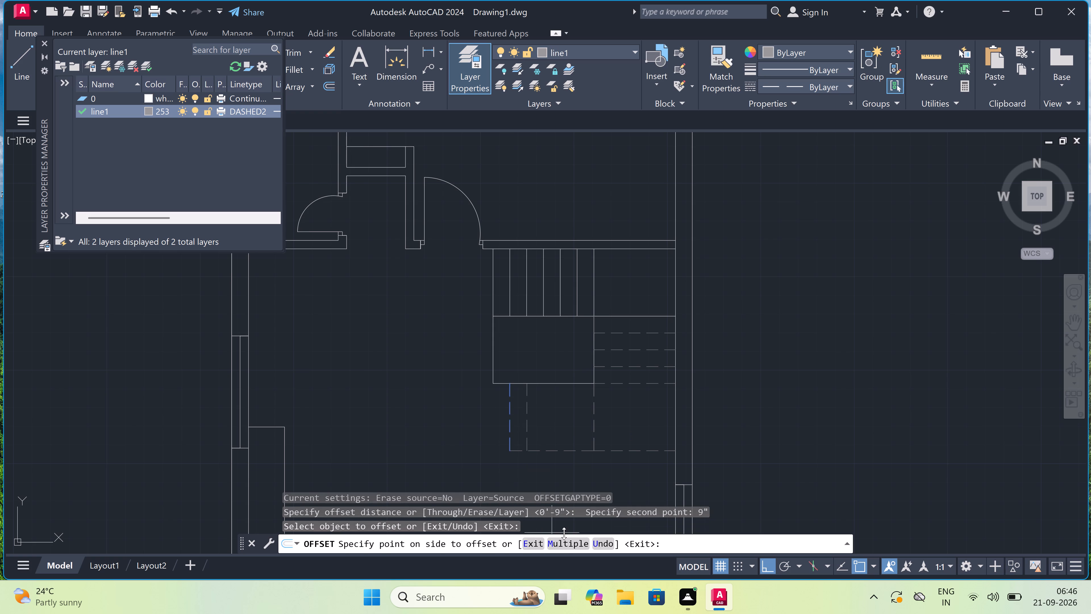
left_click(563, 542)
left_click(561, 442)
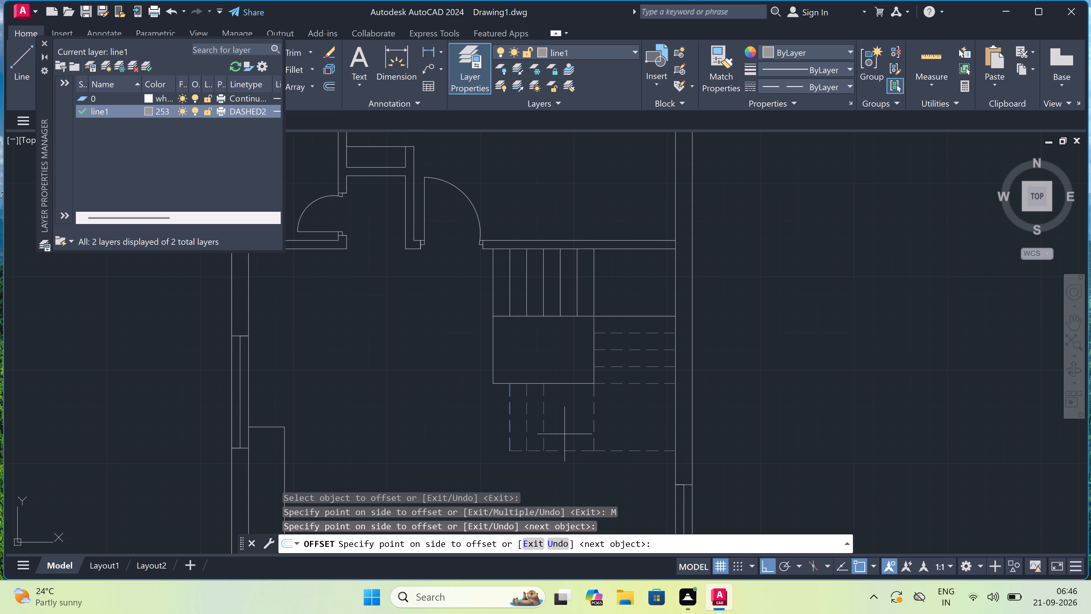
left_click(568, 425)
left_click(574, 424)
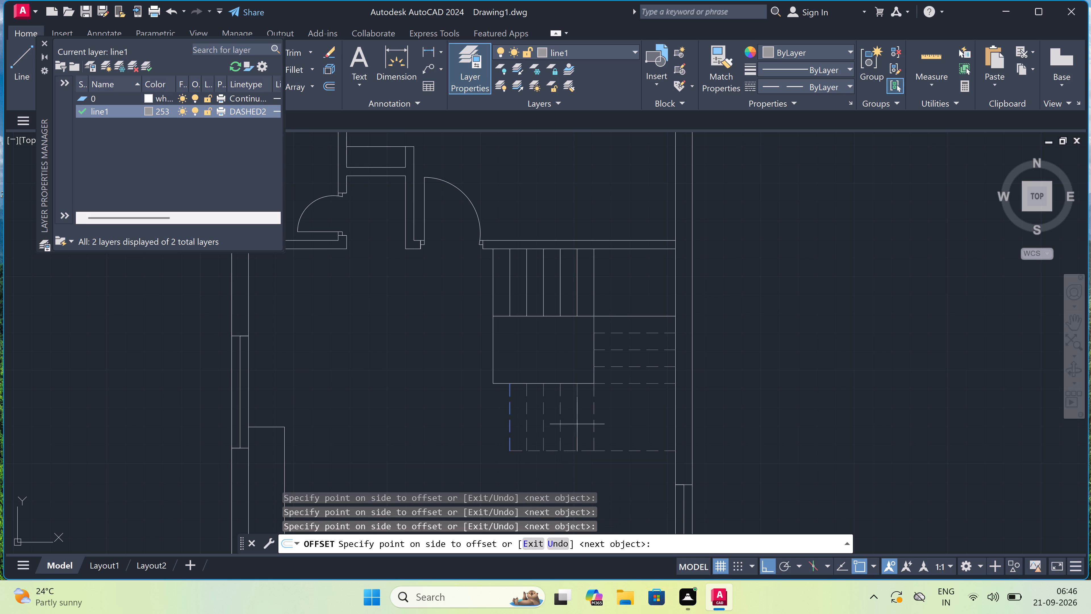
left_click(596, 427)
key("Escape")
Make layer 0 the current layer.
scroll(576, 418, "down", 4)
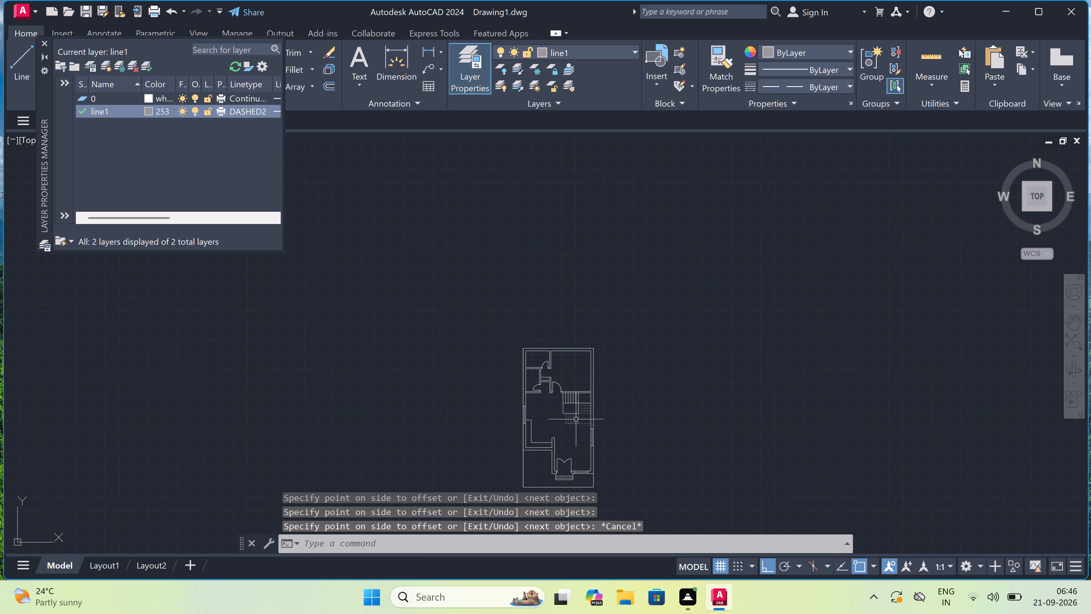
scroll(578, 436, "down", 3)
scroll(570, 466, "up", 3)
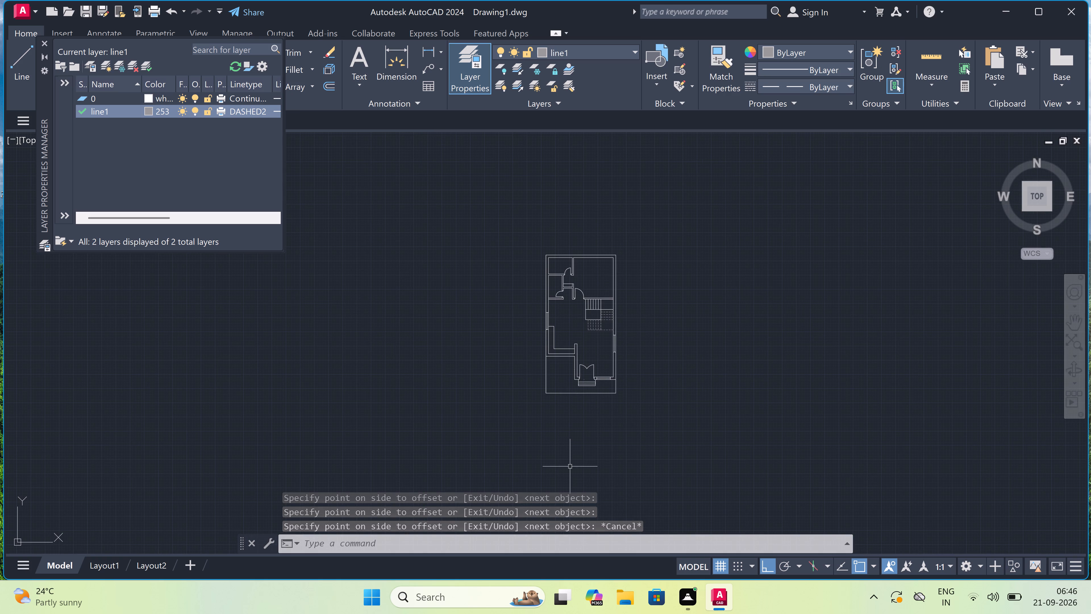
scroll(570, 464, "down", 1)
scroll(584, 336, "up", 2)
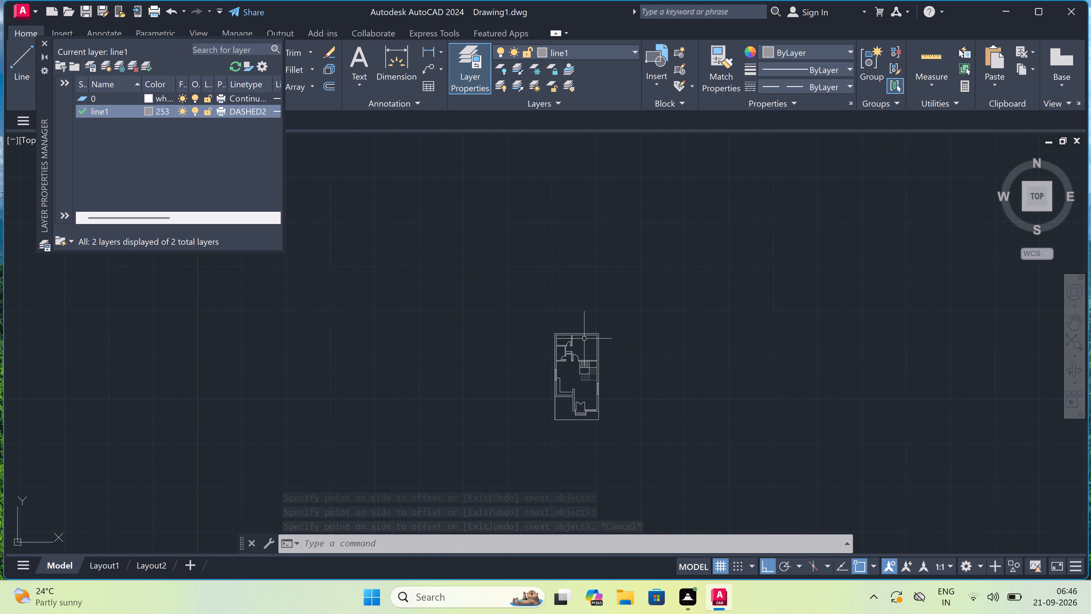
scroll(584, 336, "up", 1)
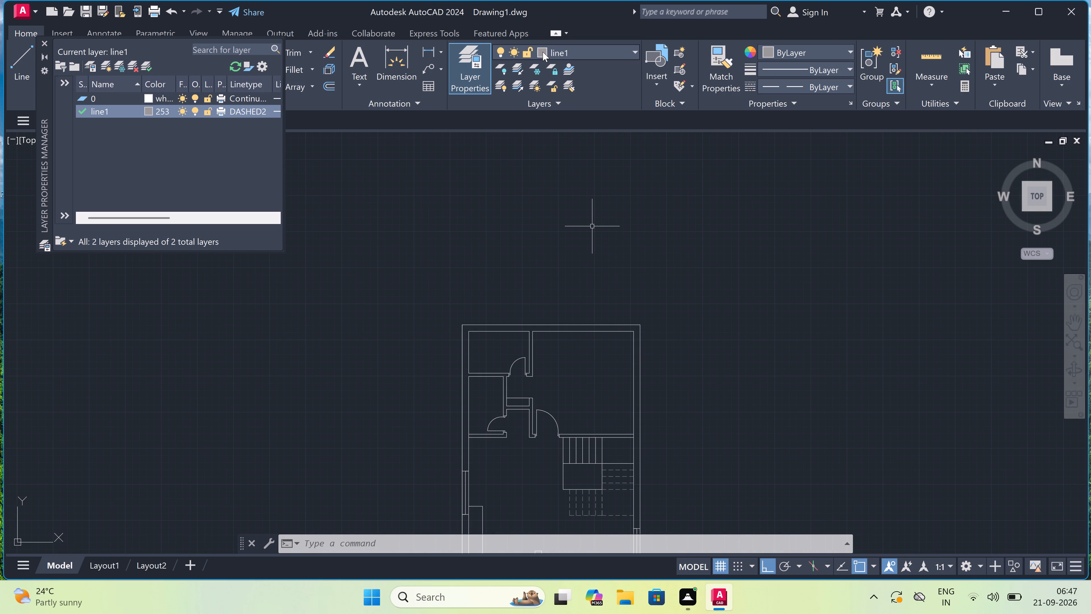
left_click(543, 49)
left_click(574, 69)
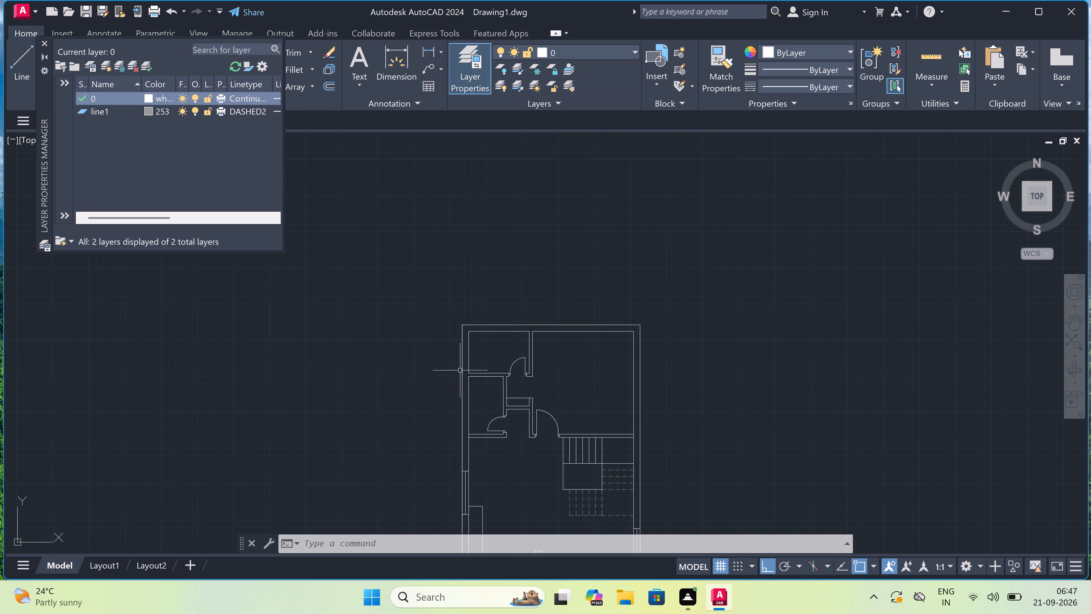
Draw a 2' window in the left outer wall of the upper-left room, with jamb lines across the wall and a centre line.
key("l")
key("space")
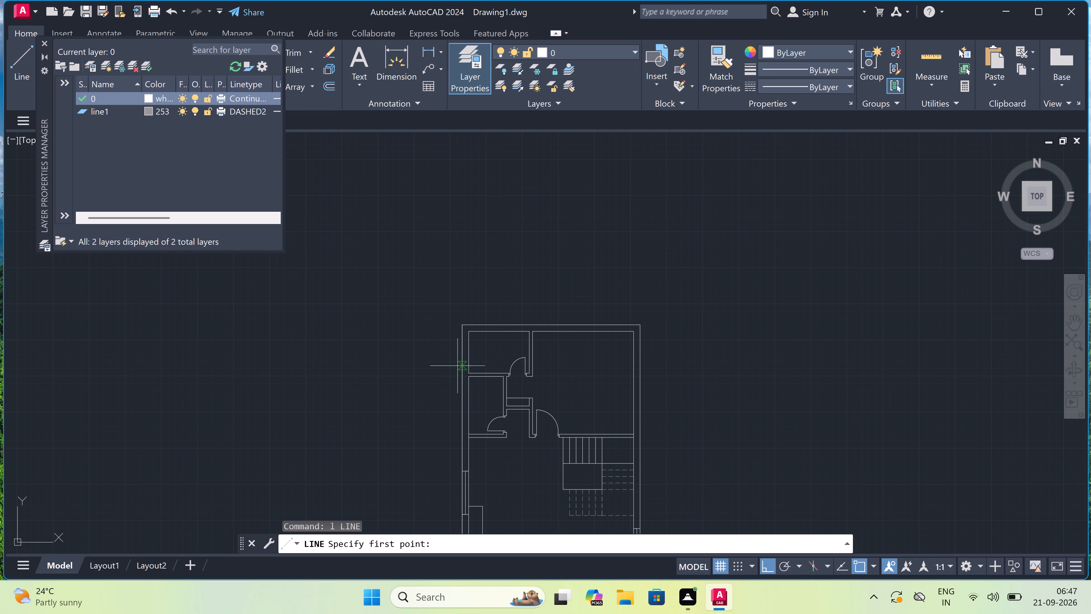
scroll(449, 363, "up", 1)
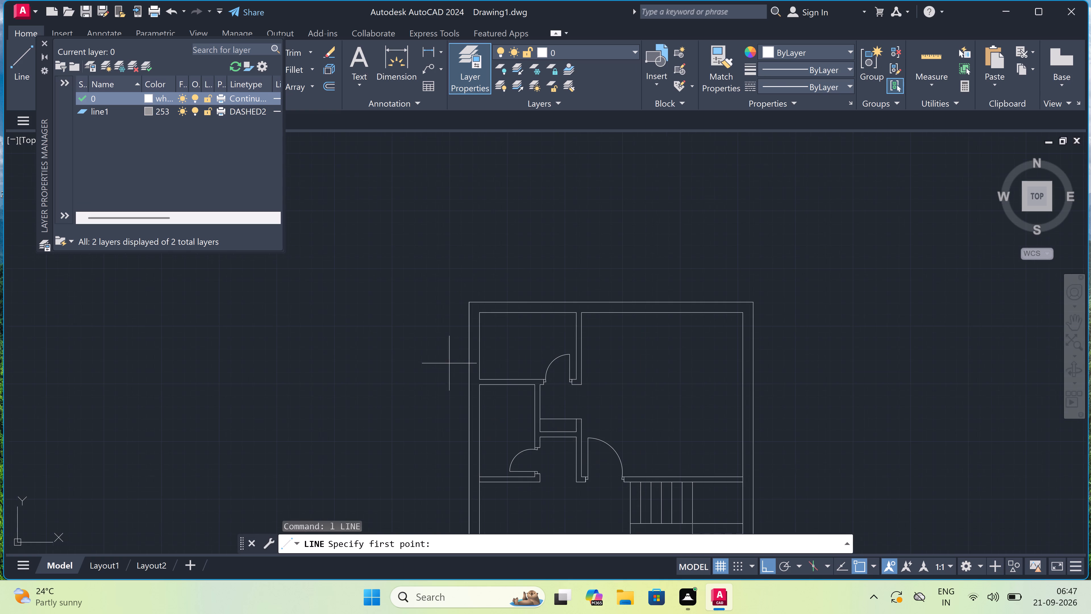
scroll(476, 336, "up", 3)
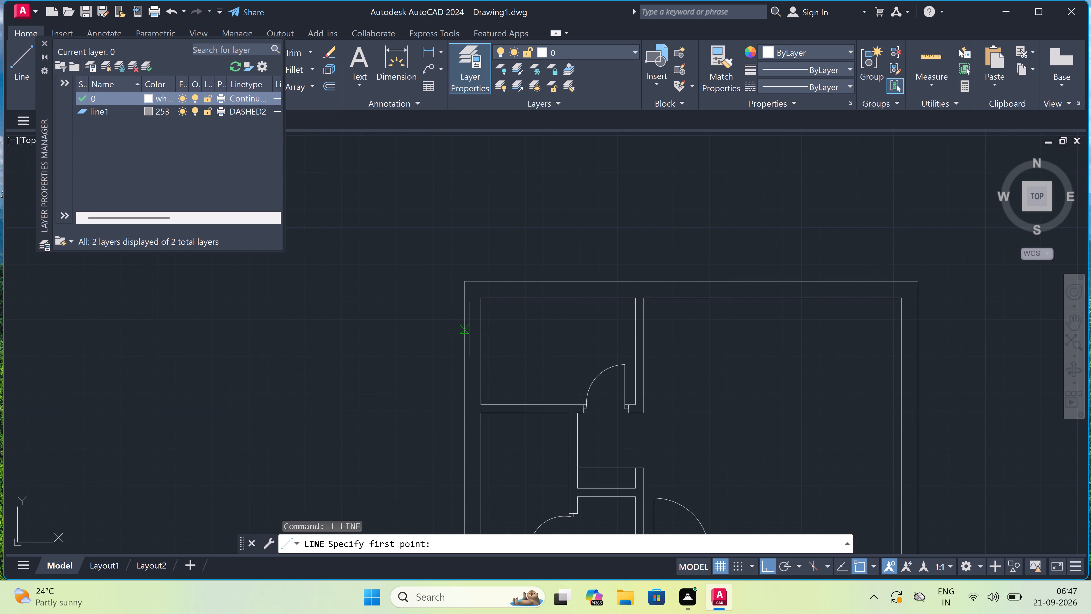
left_click(454, 316)
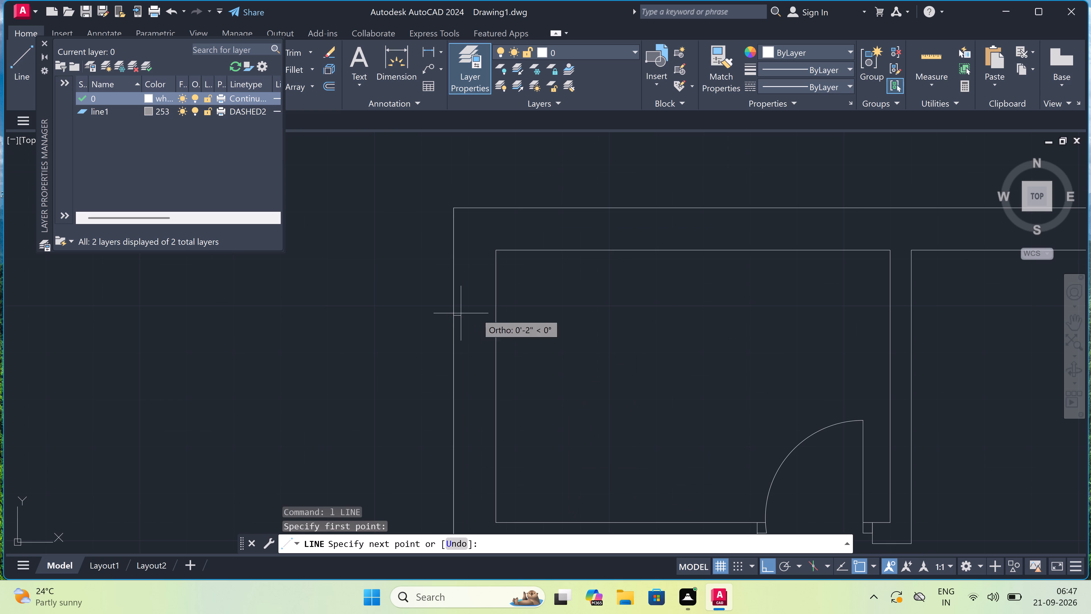
left_click(493, 315)
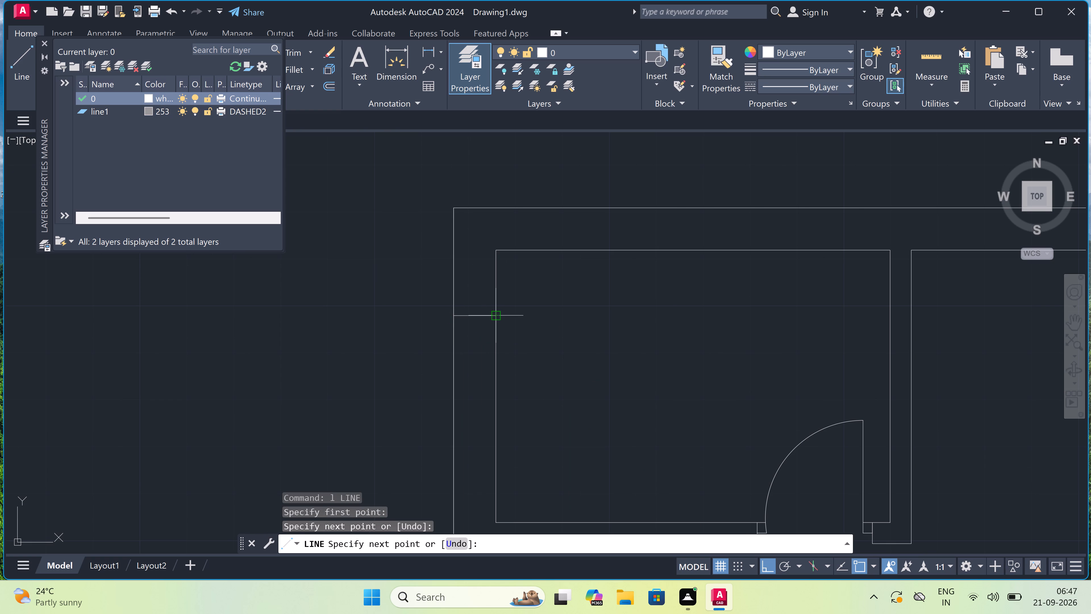
left_click_drag(474, 316, 478, 341)
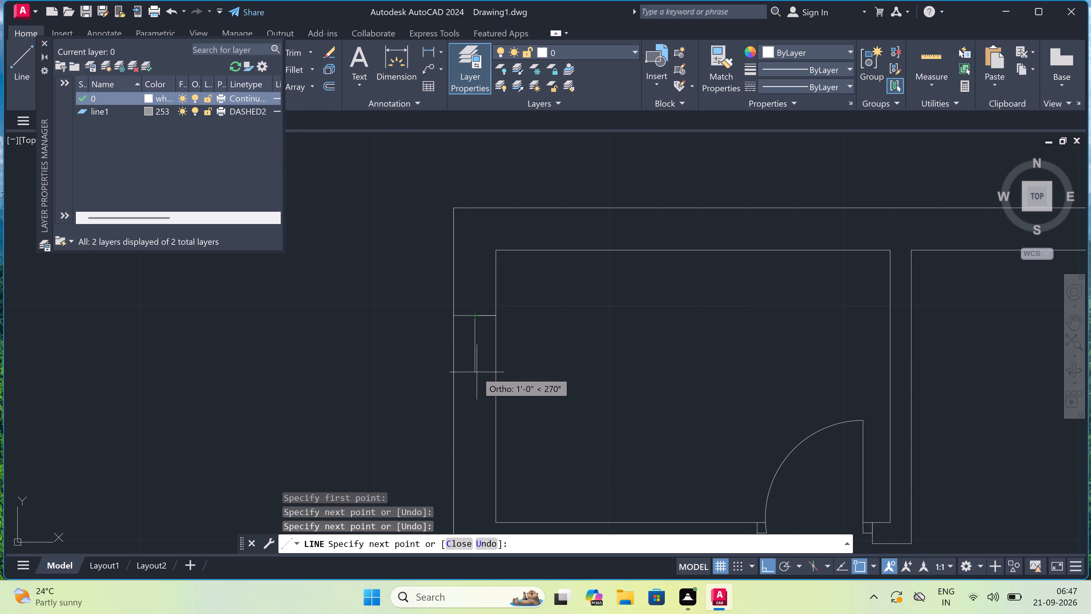
key("2")
type("'")
key("space")
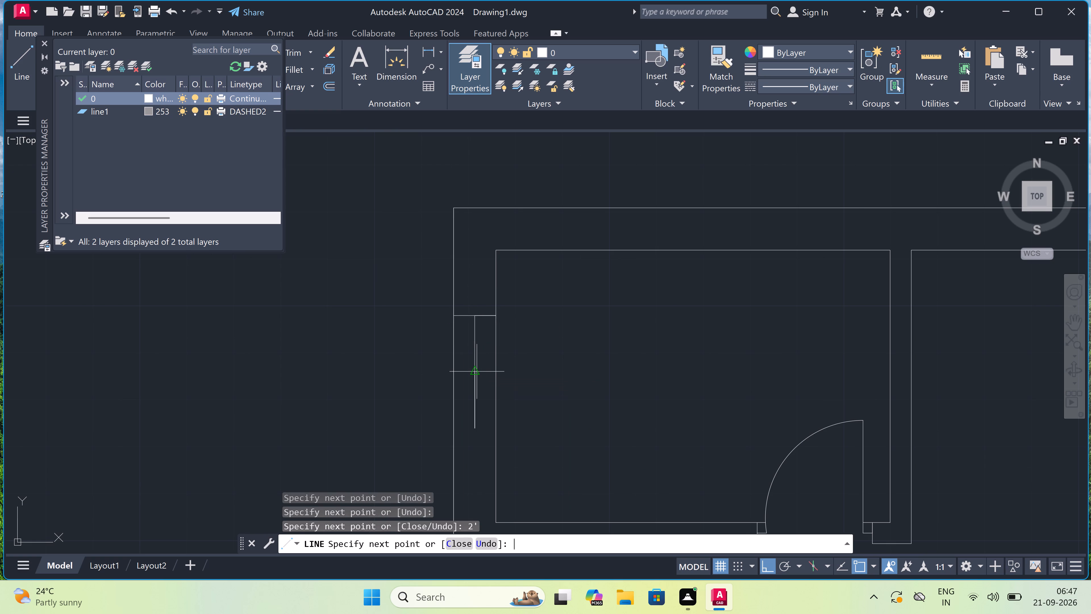
left_click(454, 431)
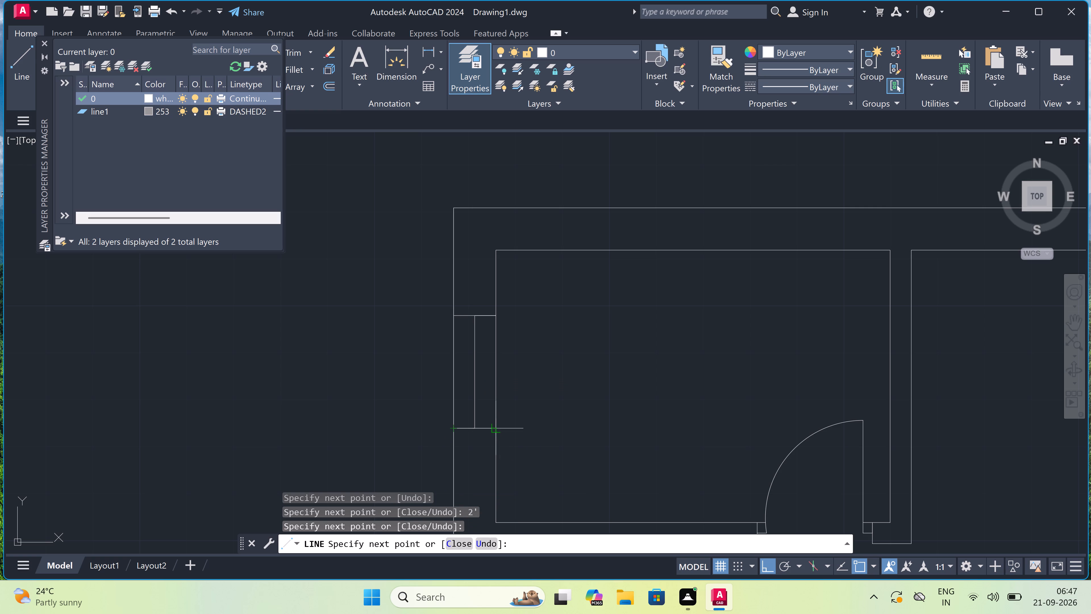
left_click(496, 429)
key("Escape")
Draw a 2' window in the left outer wall of the small room below, with two jamb lines and a centre line.
scroll(492, 314, "down", 3)
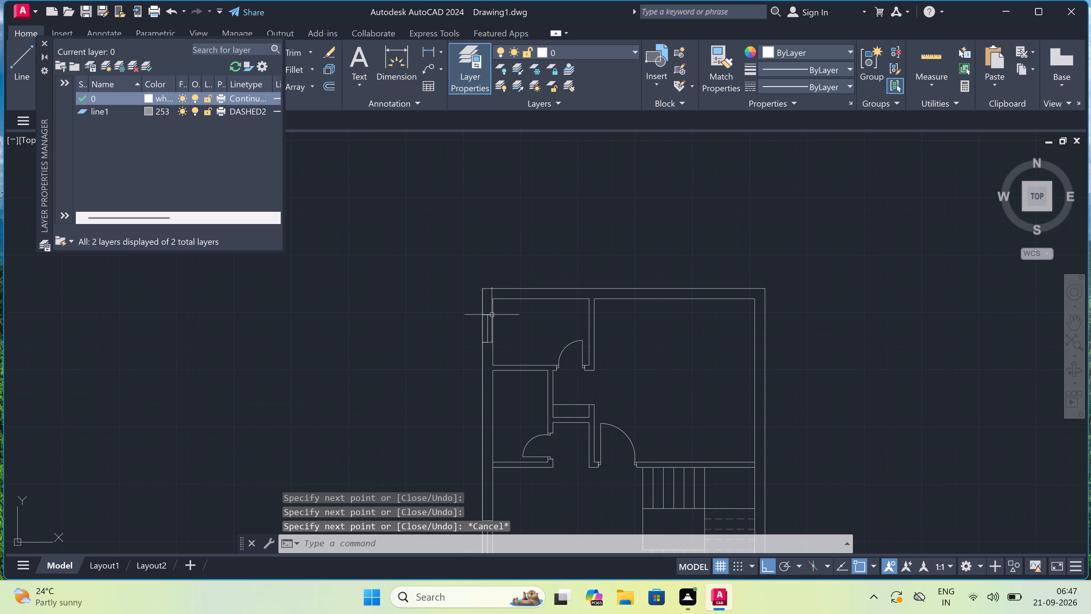
scroll(492, 319, "down", 1)
scroll(486, 368, "up", 2)
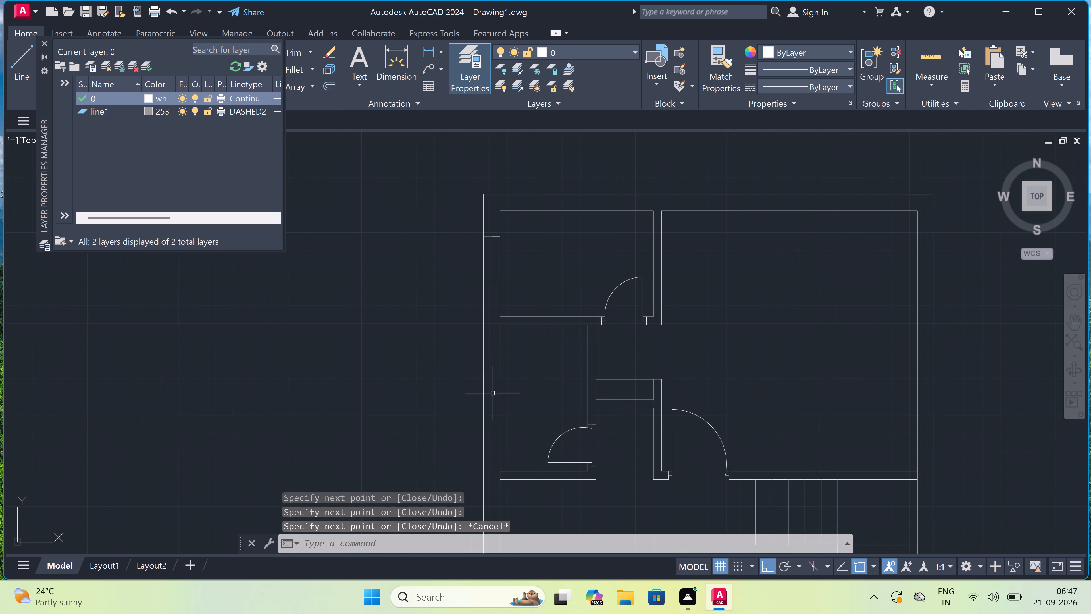
key("space")
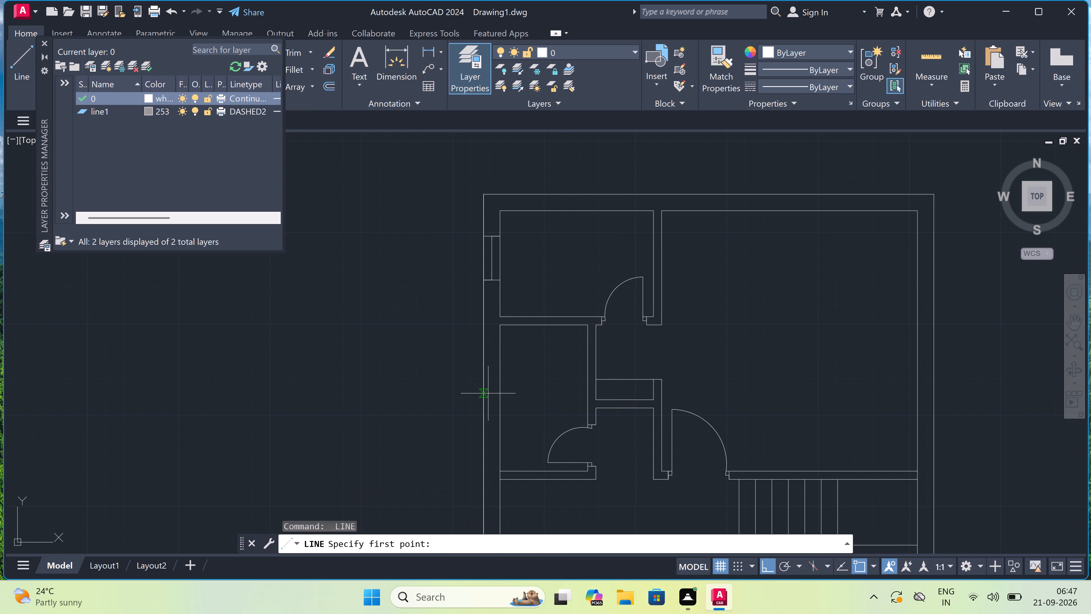
left_click(482, 366)
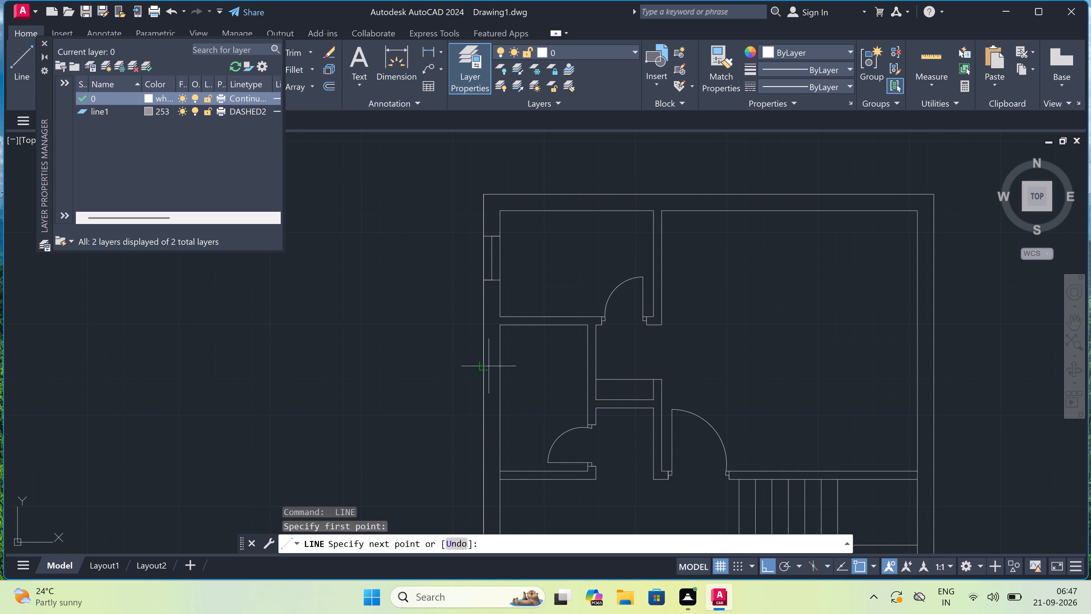
left_click(497, 366)
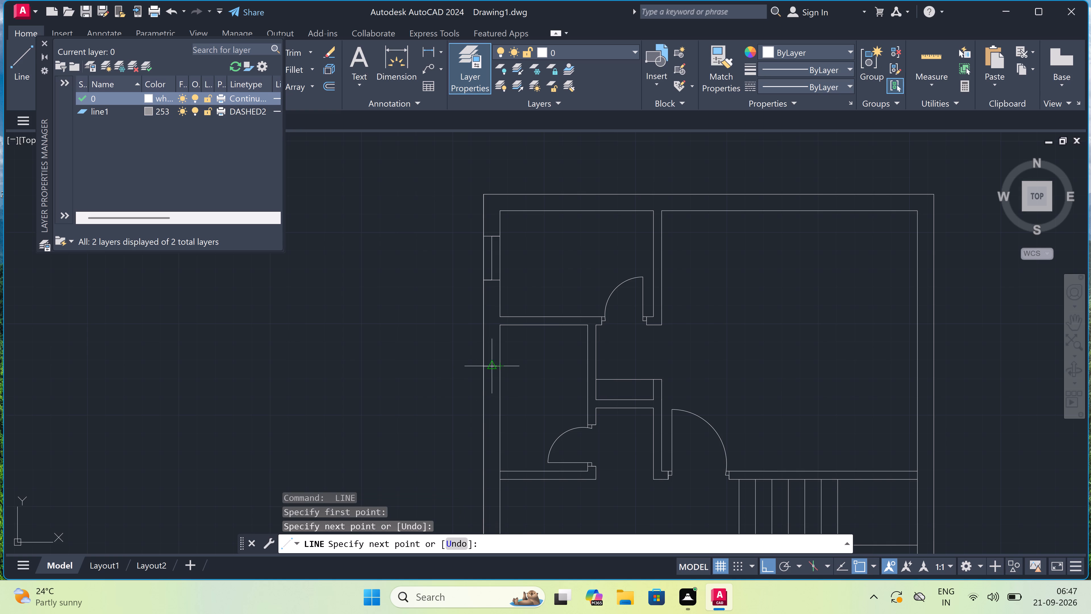
left_click(492, 366)
type("2'")
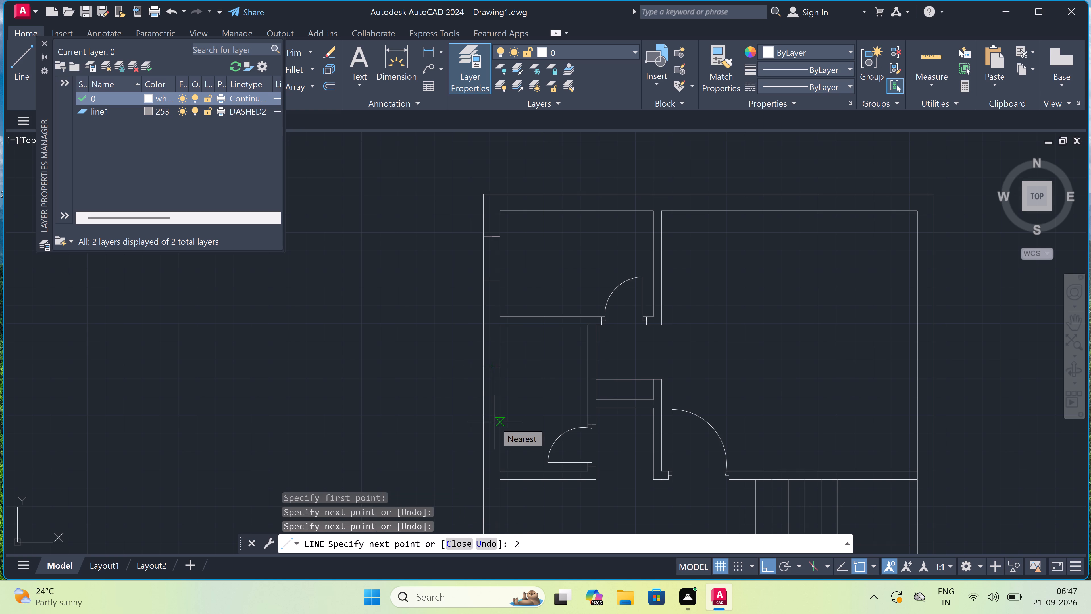
key("space")
scroll(498, 401, "up", 1)
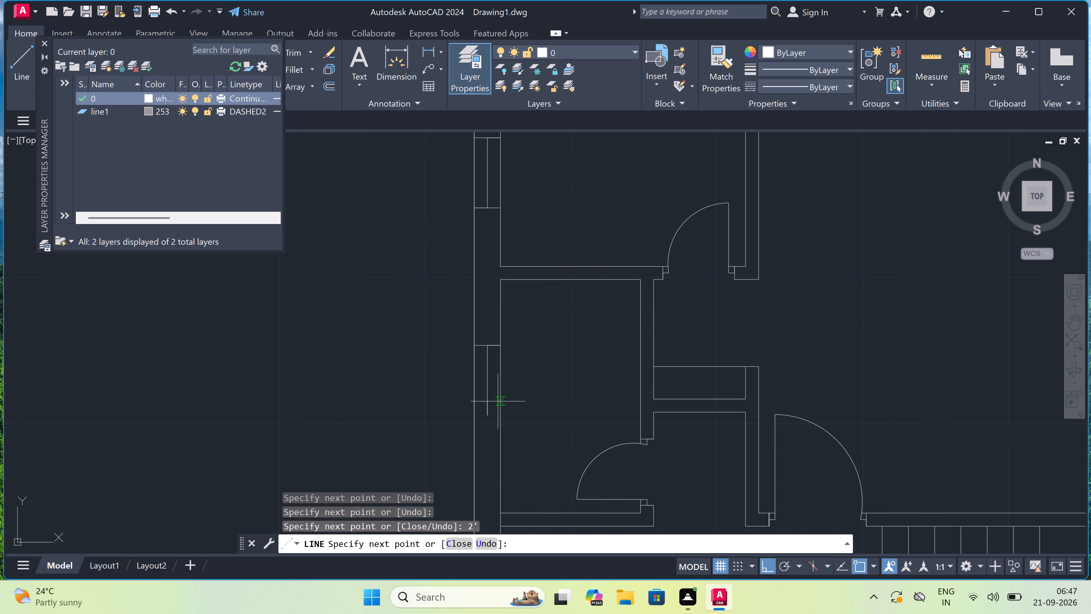
scroll(494, 417, "up", 2)
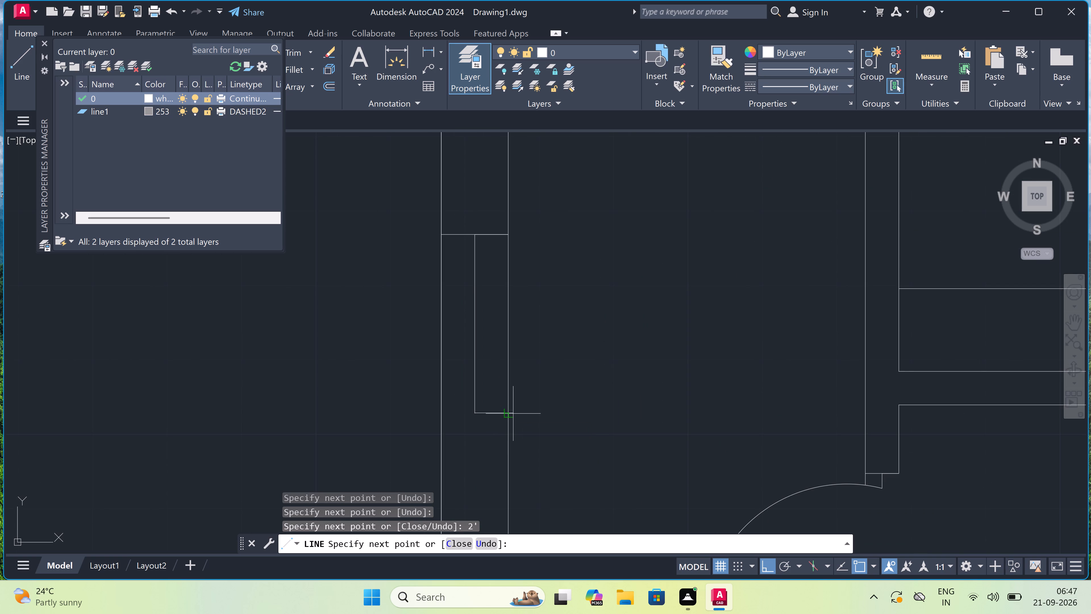
left_click(510, 414)
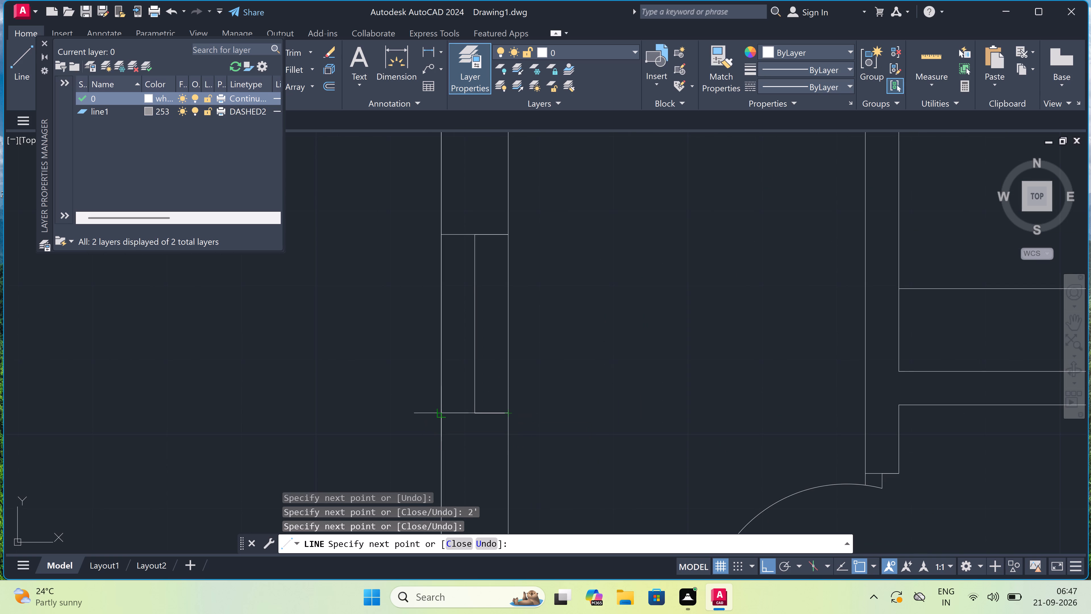
left_click(440, 411)
key("Escape")
Draw a 5' window in the right outer wall of the upper-right room, with jamb lines across the wall and a centre line.
scroll(454, 390, "down", 4)
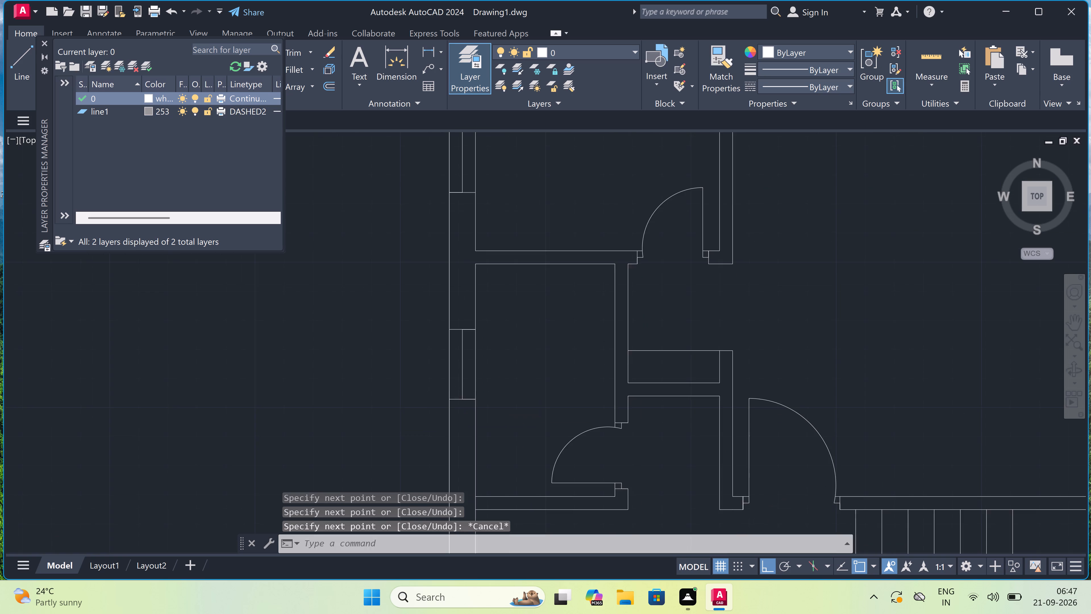
scroll(454, 390, "down", 3)
scroll(559, 359, "up", 2)
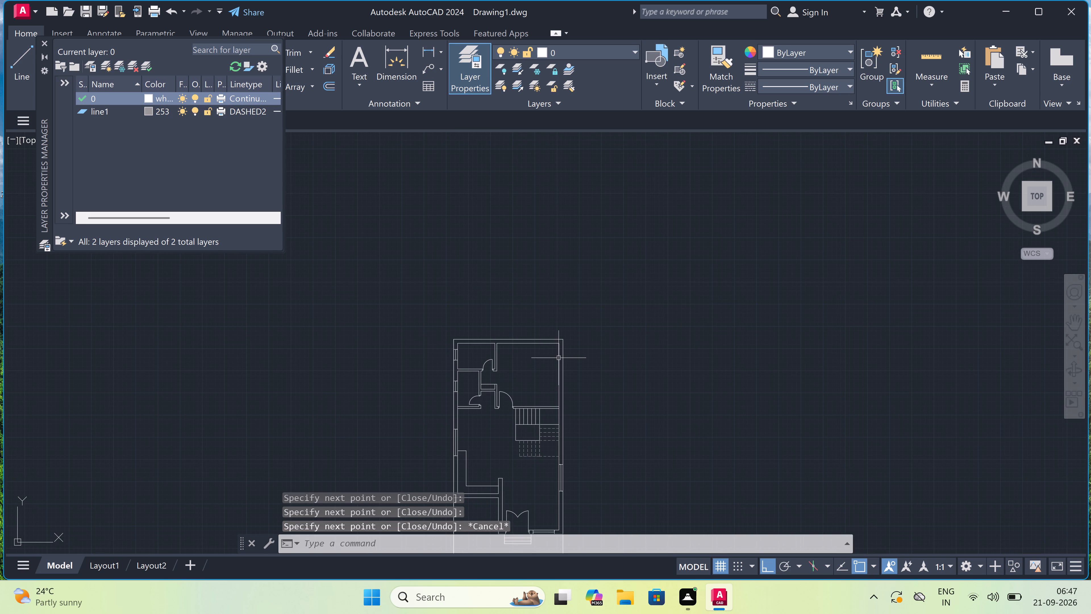
scroll(559, 359, "up", 1)
scroll(557, 368, "down", 2)
scroll(554, 411, "up", 2)
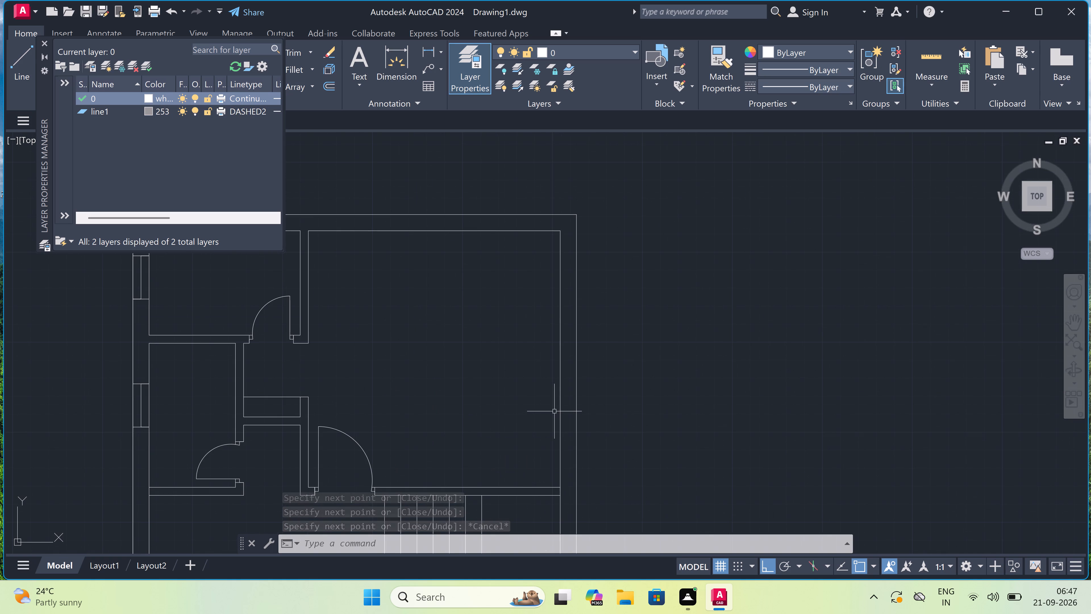
key("space")
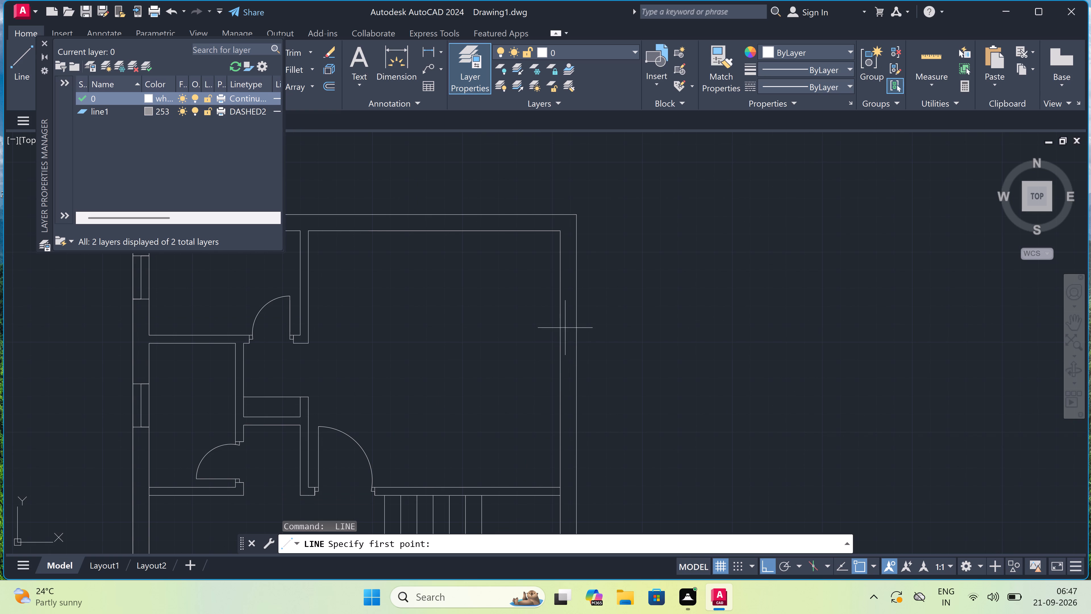
left_click(560, 305)
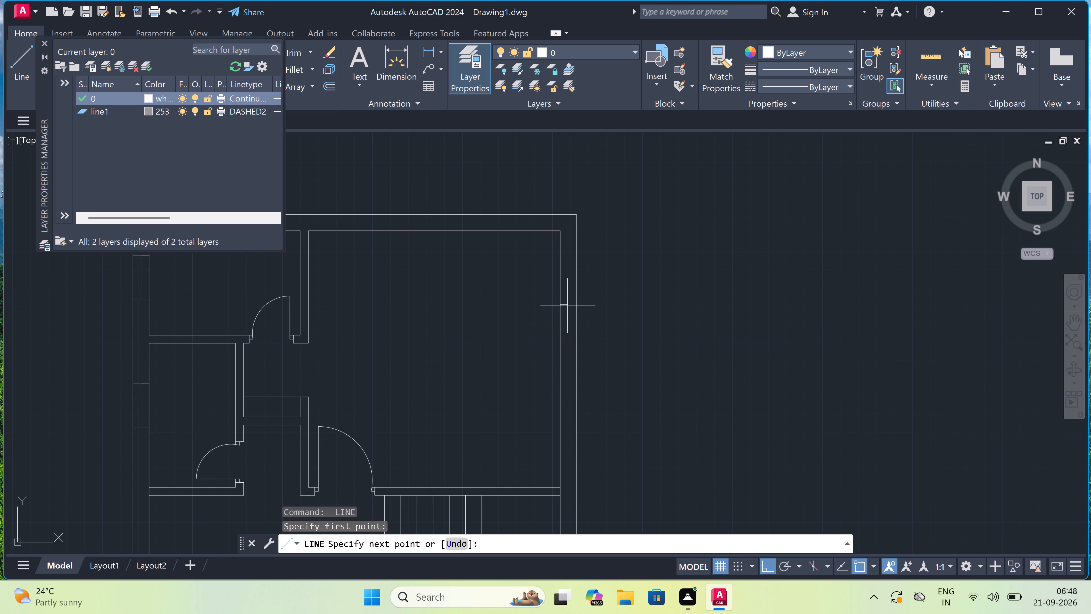
left_click(578, 306)
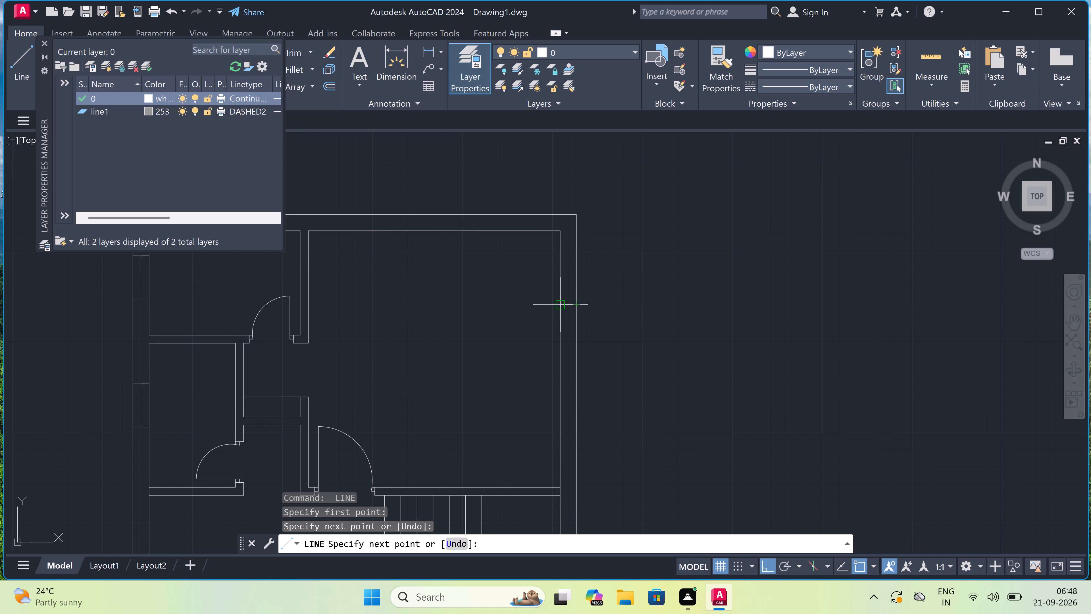
left_click_drag(568, 308, 569, 315)
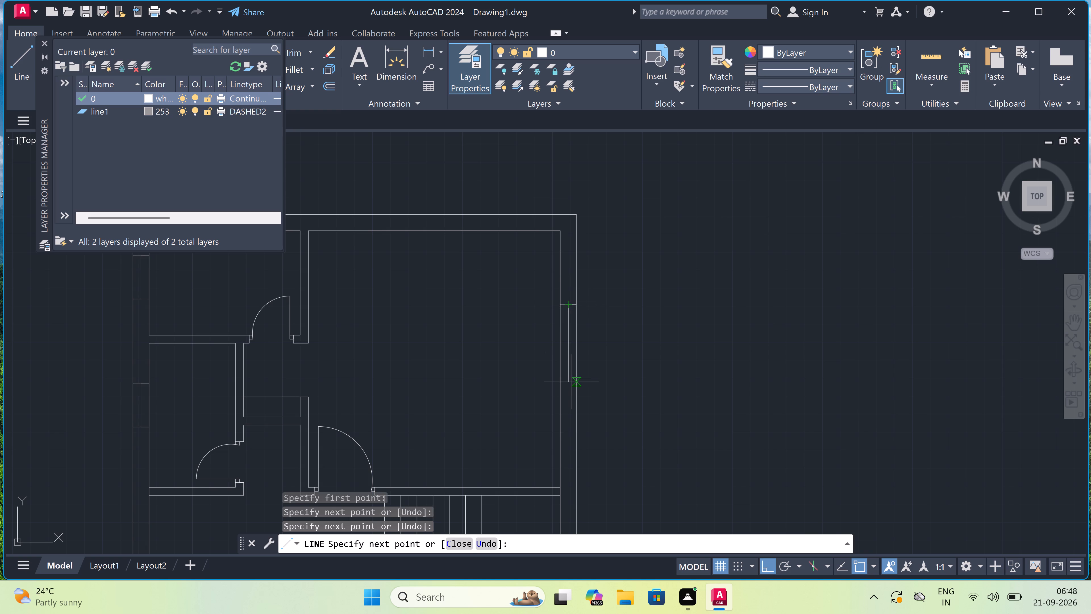
type("5'")
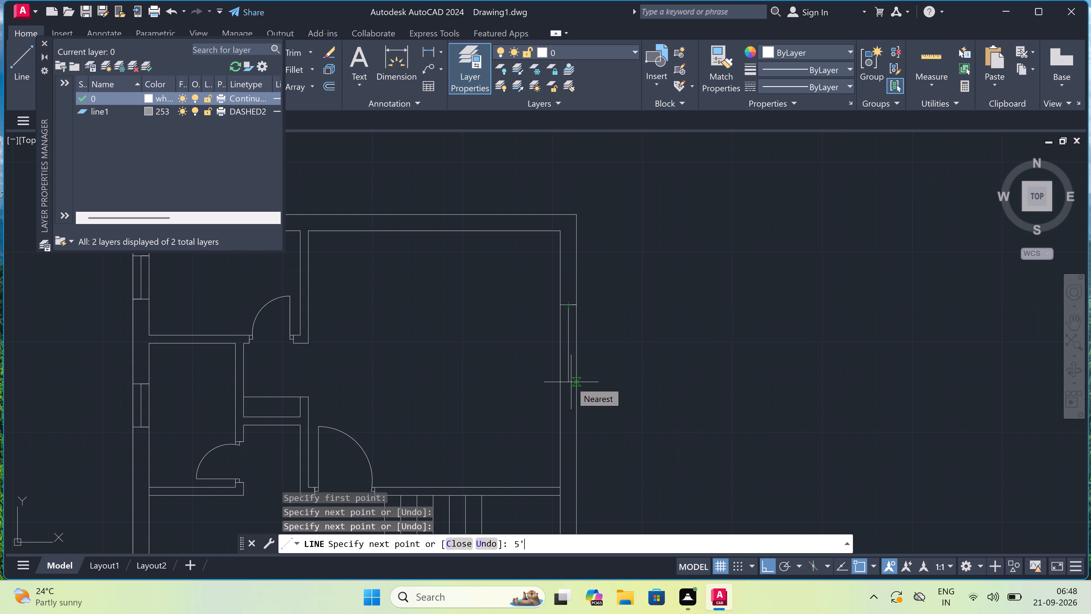
key("space")
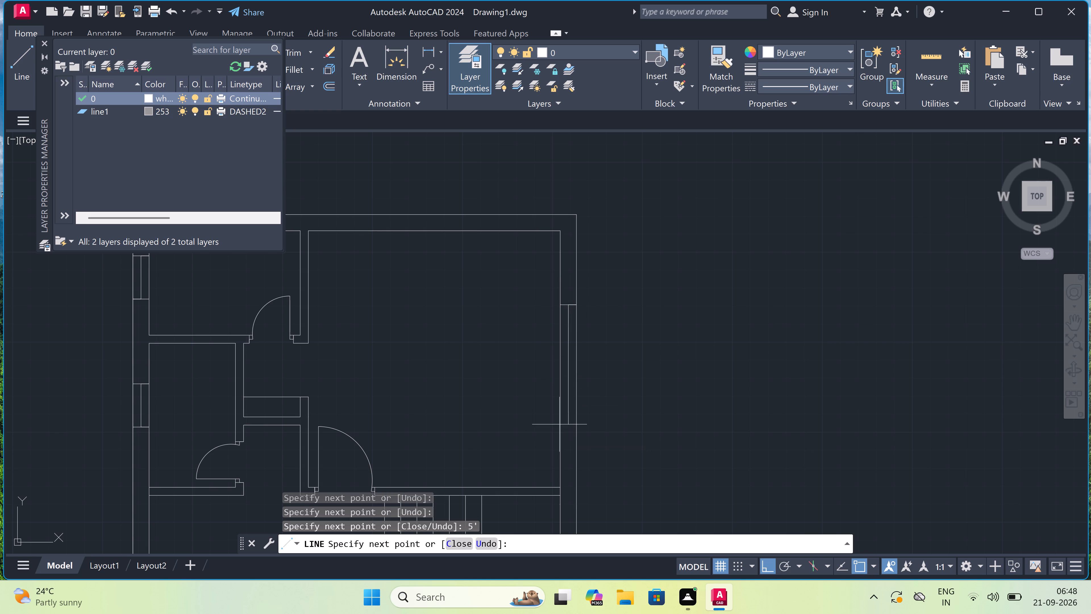
left_click(561, 411)
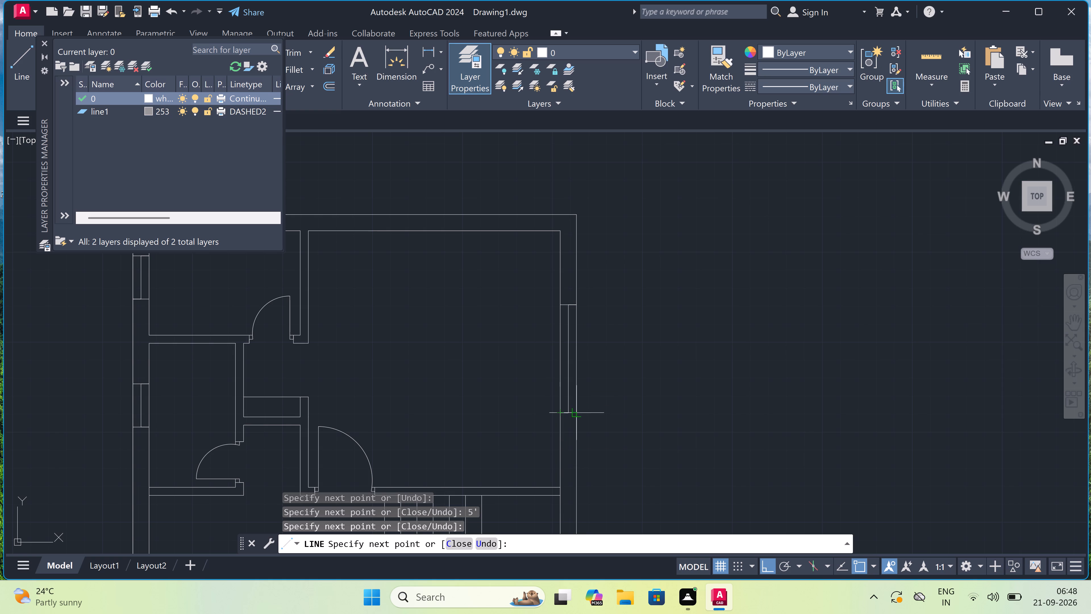
left_click(579, 414)
key("Escape")
Draw a 5' window in the top outer wall of the upper-right room, with two jamb lines and a centre line.
scroll(546, 370, "down", 4)
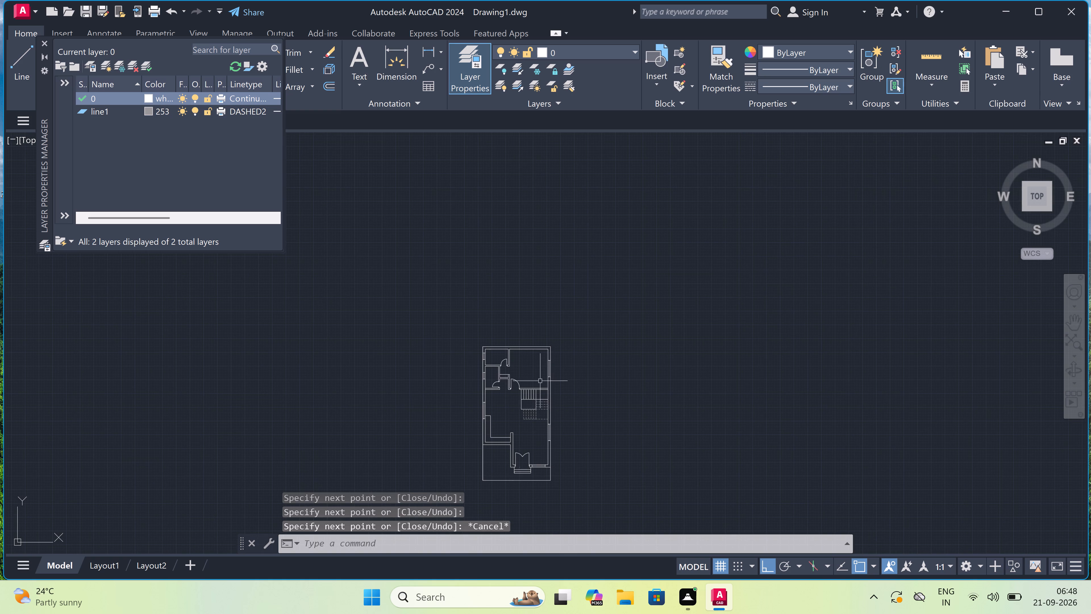
scroll(535, 401, "up", 1)
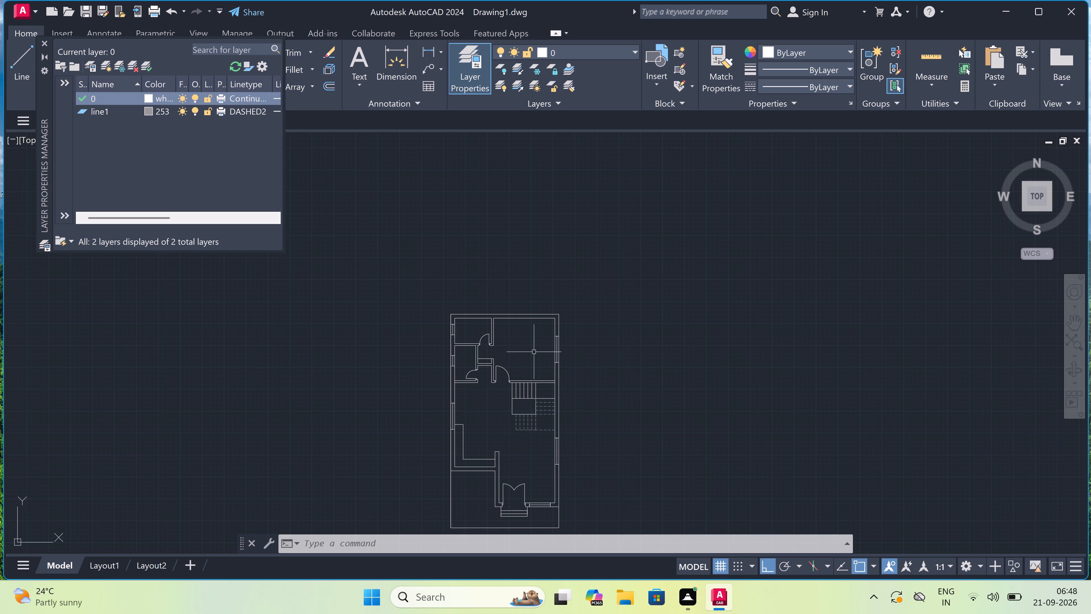
scroll(534, 352, "up", 1)
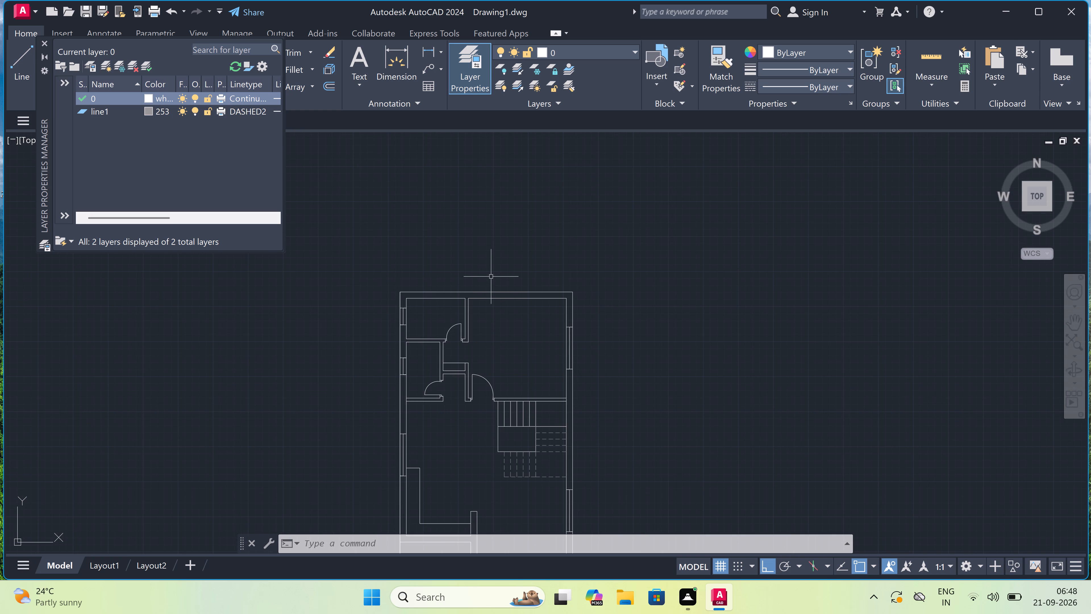
scroll(498, 293, "up", 1)
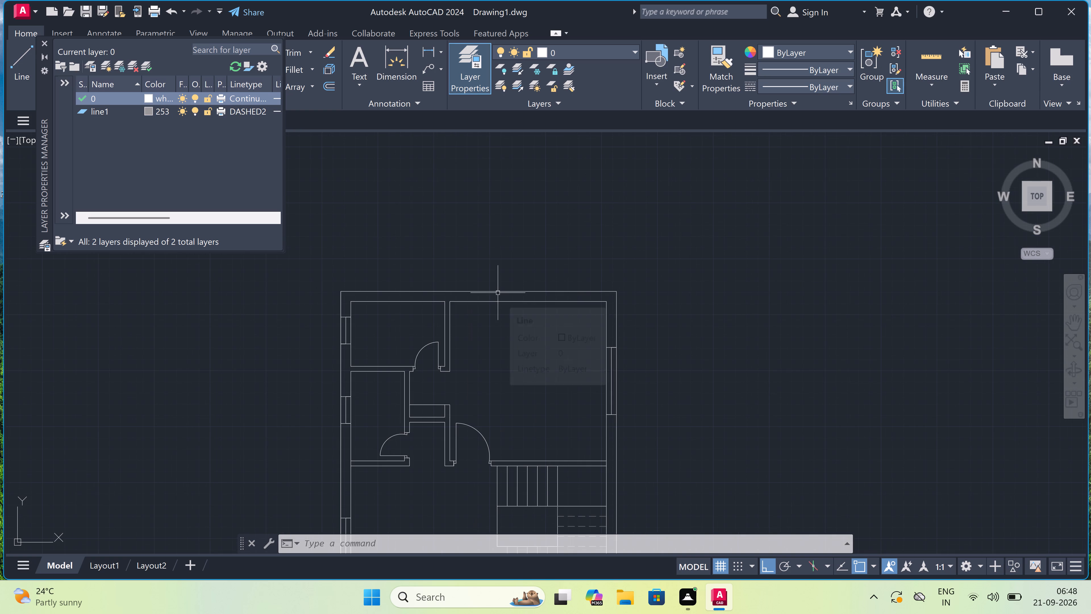
key("space")
scroll(498, 293, "up", 1)
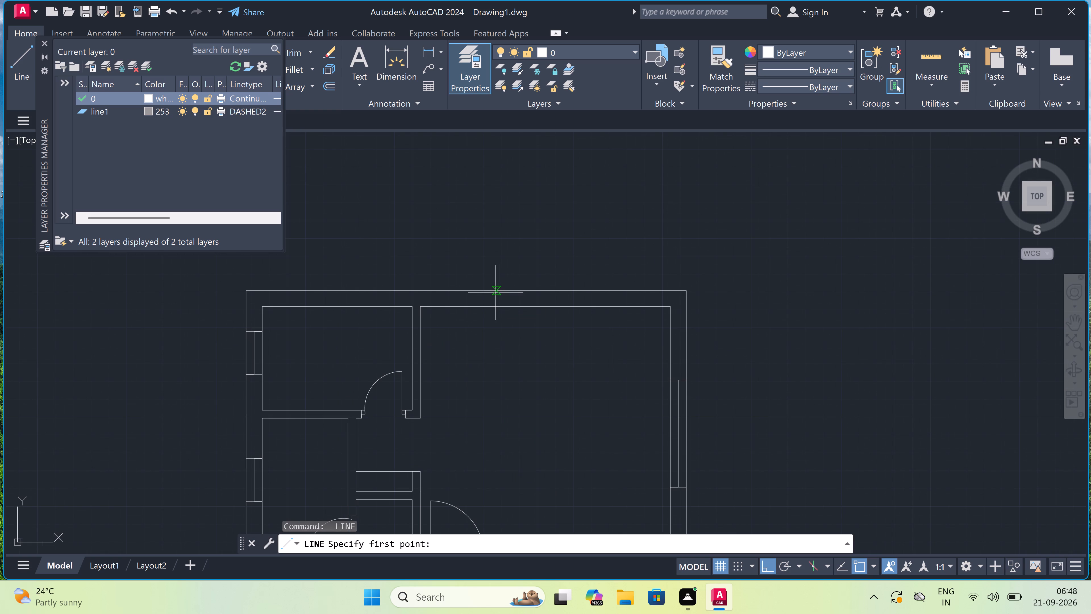
left_click(480, 292)
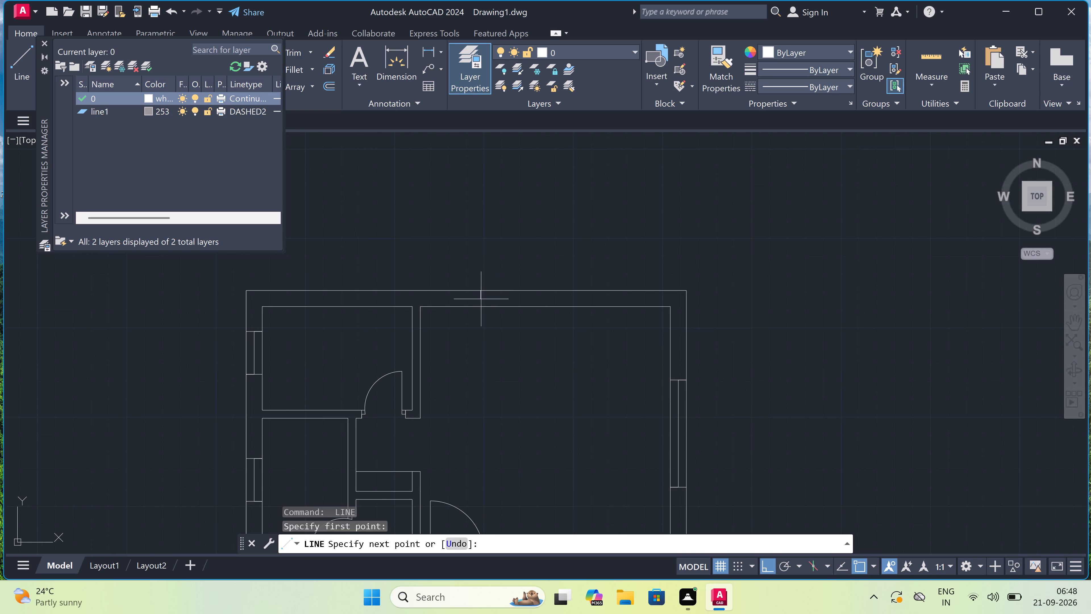
left_click(482, 306)
left_click(482, 297)
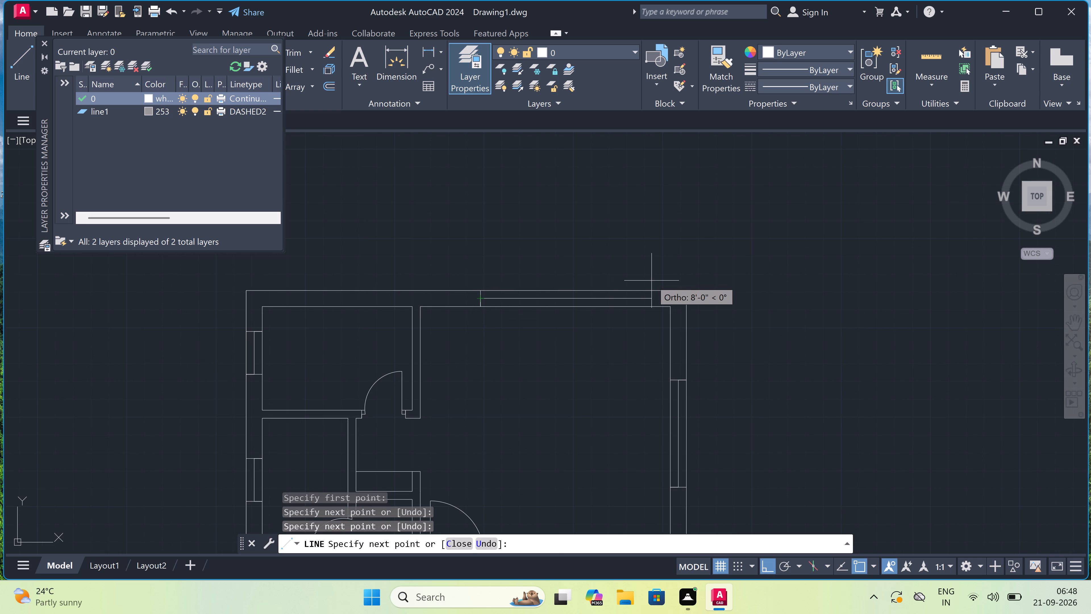
type("5'")
key("space")
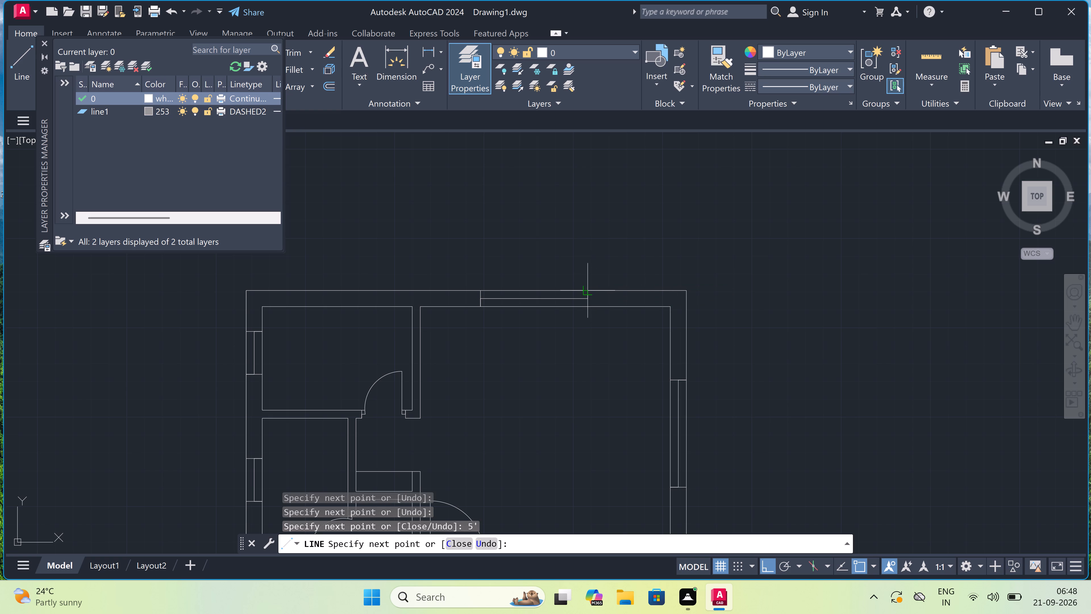
left_click_drag(586, 292, 586, 295)
left_click(585, 307)
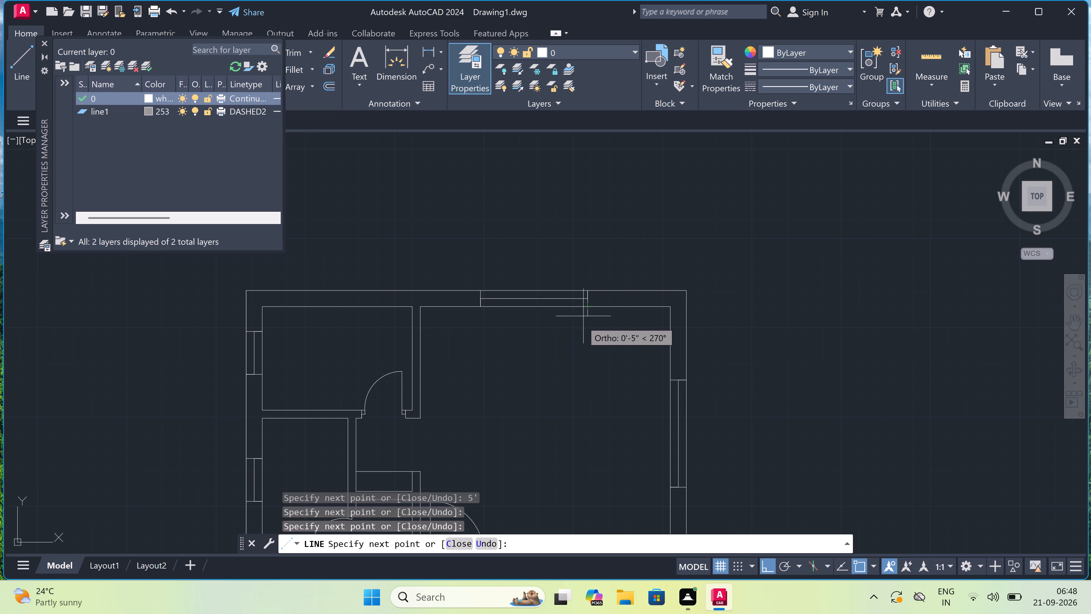
key("Escape")
Delete the tiny stray object in the double entrance door's opening, just above the steps.
scroll(572, 315, "down", 5)
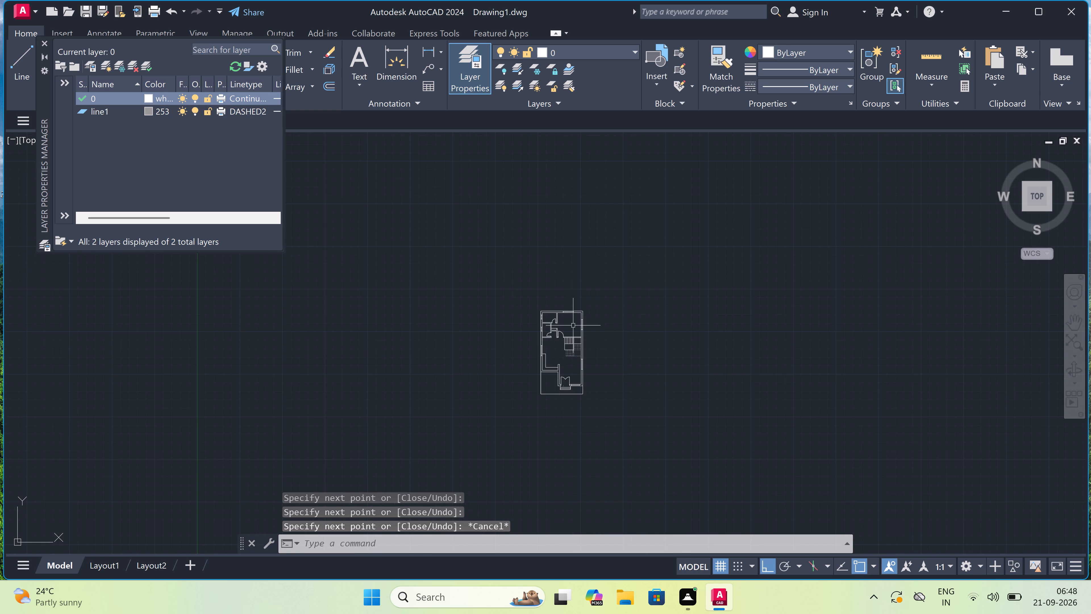
scroll(585, 352, "up", 2)
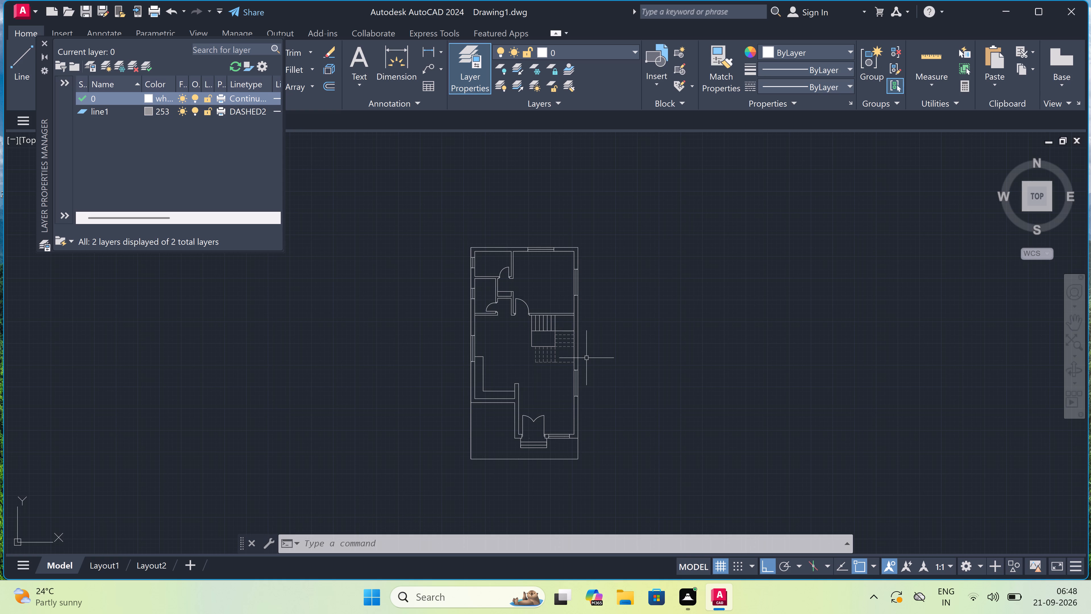
scroll(546, 421, "up", 2)
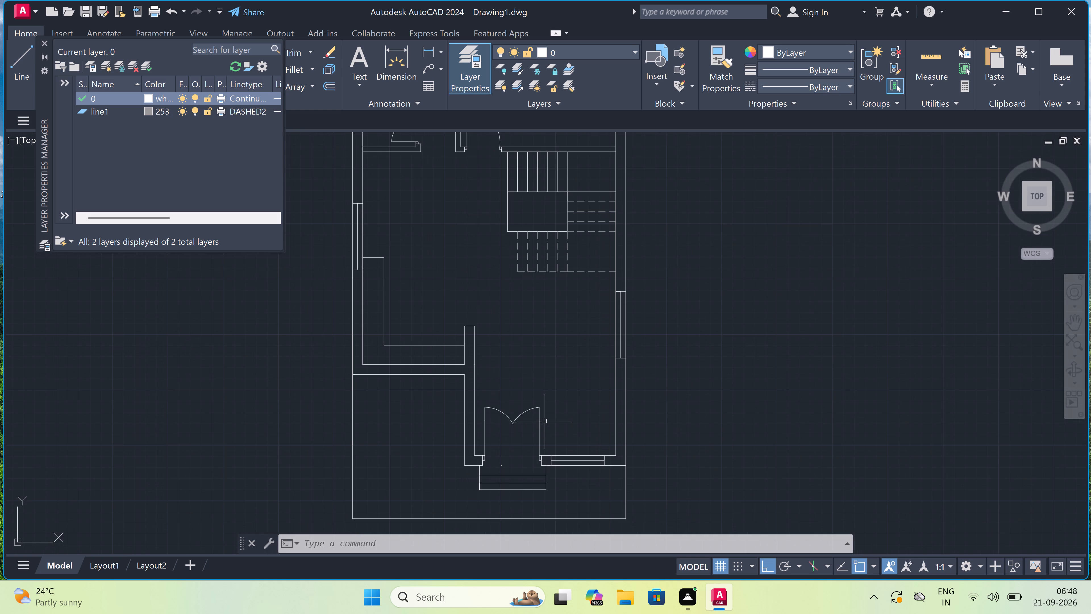
scroll(495, 469, "up", 2)
left_click(526, 446)
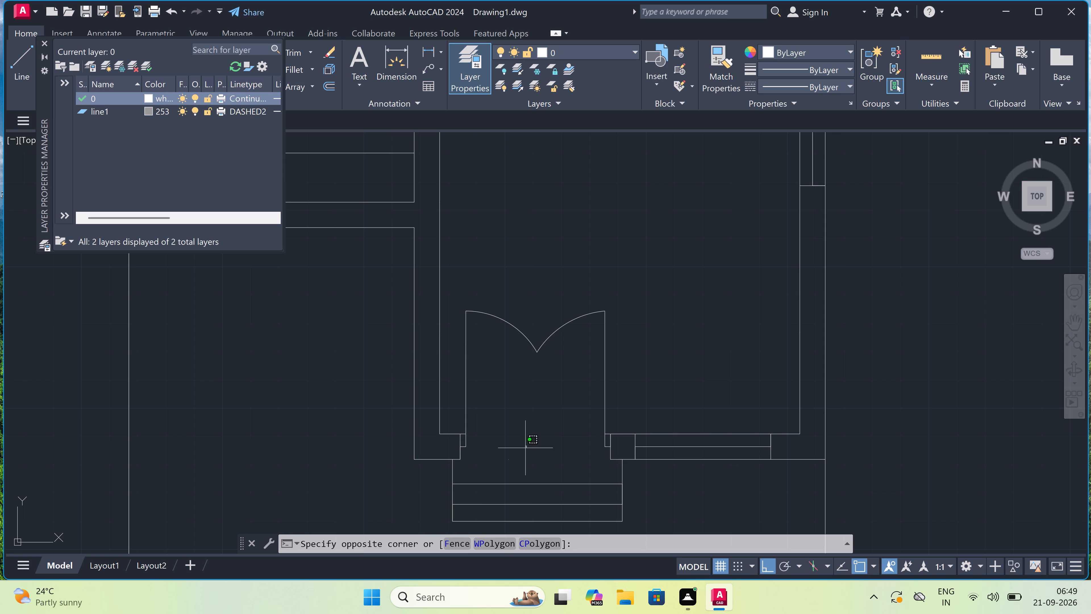
left_click(492, 475)
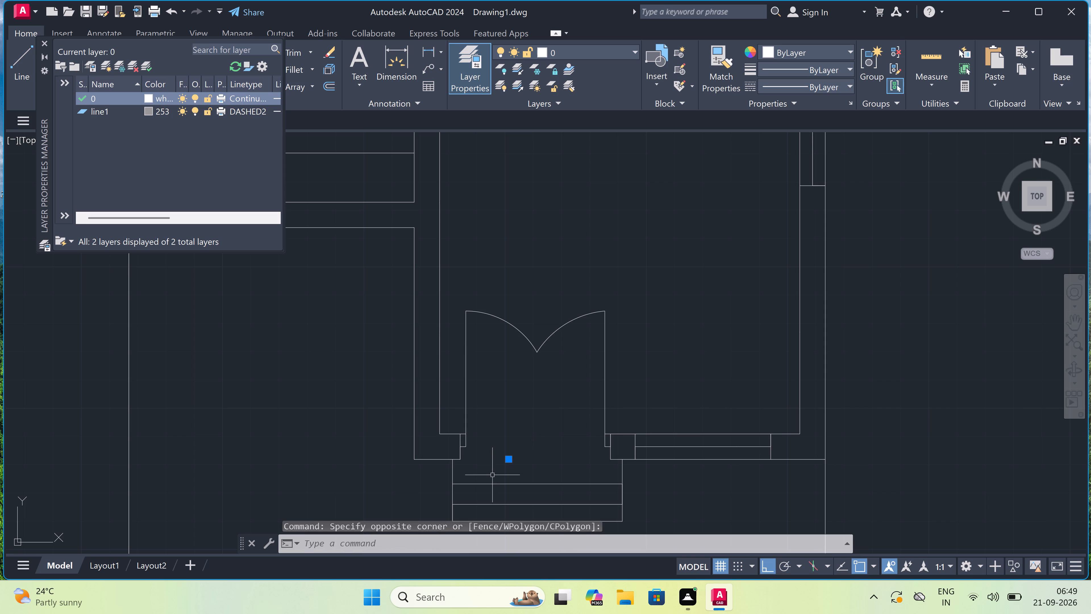
key("Delete")
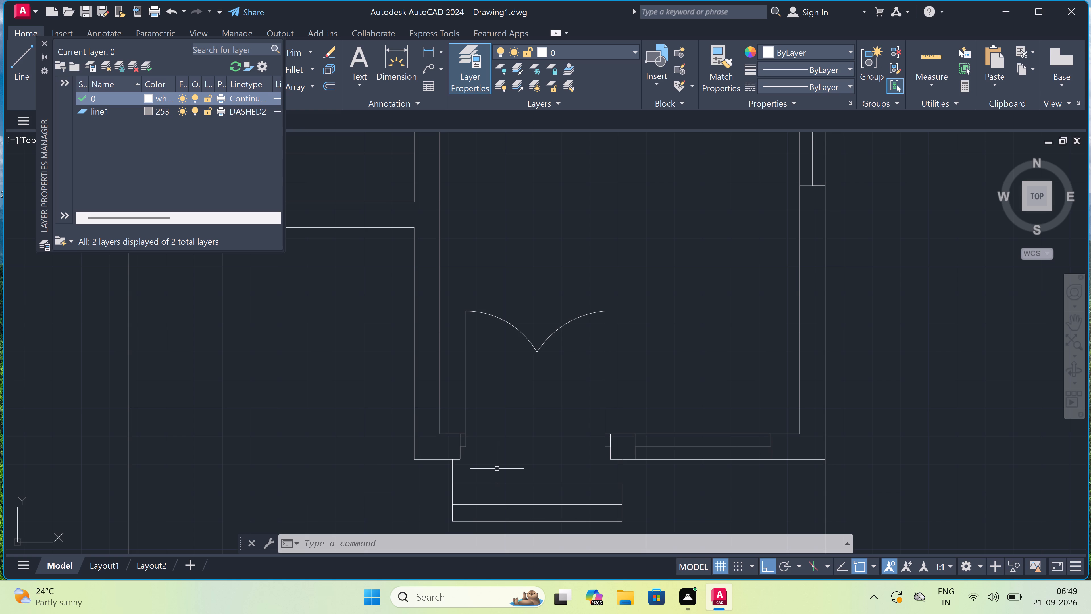
Close the Layer Properties Manager.
scroll(592, 429, "down", 3)
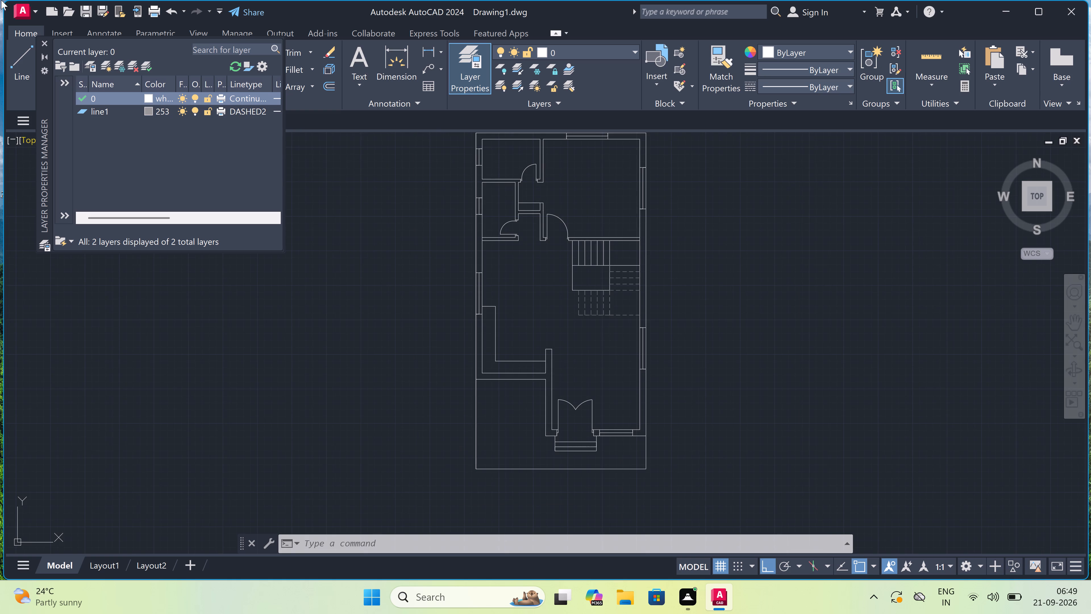
left_click(44, 42)
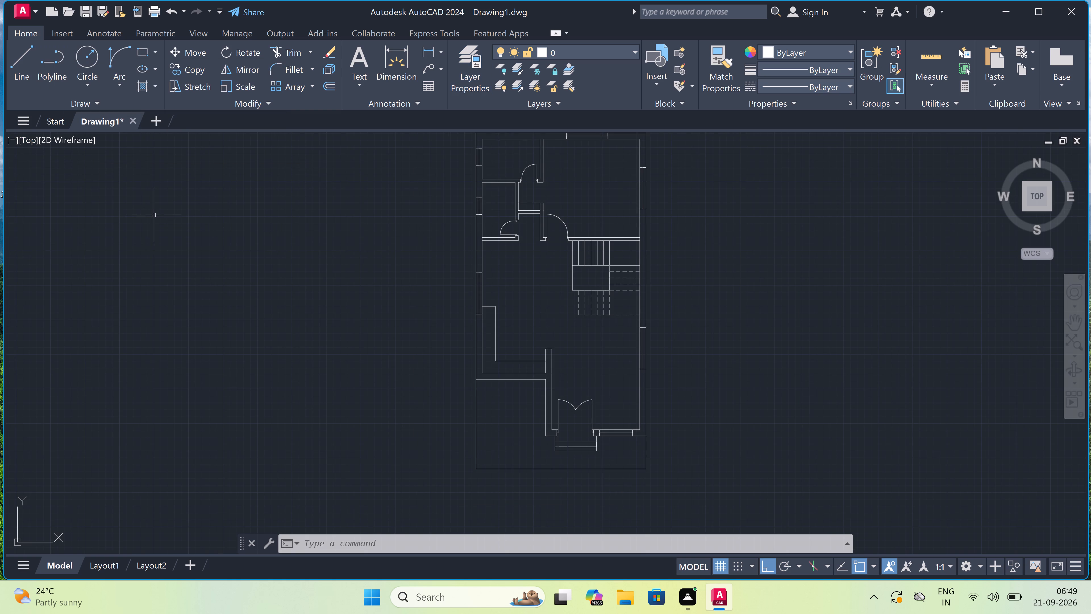
Draw a horizontal line extending right from the floor plan's top-right outer corner, longer than the plan is wide.
scroll(162, 218, "down", 1)
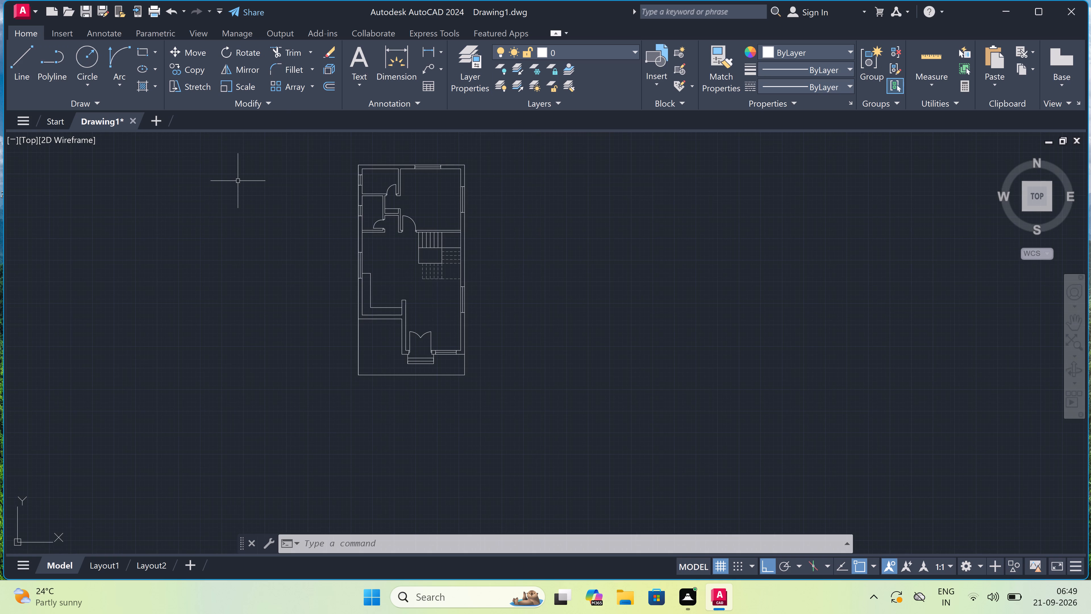
key("l")
key("space")
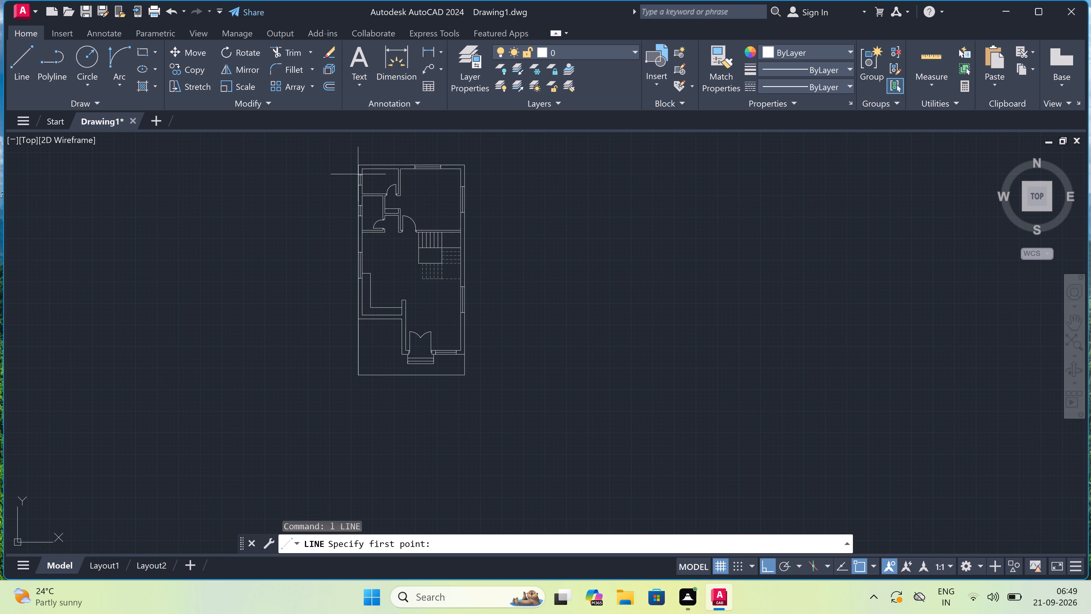
left_click_drag(464, 165, 476, 168)
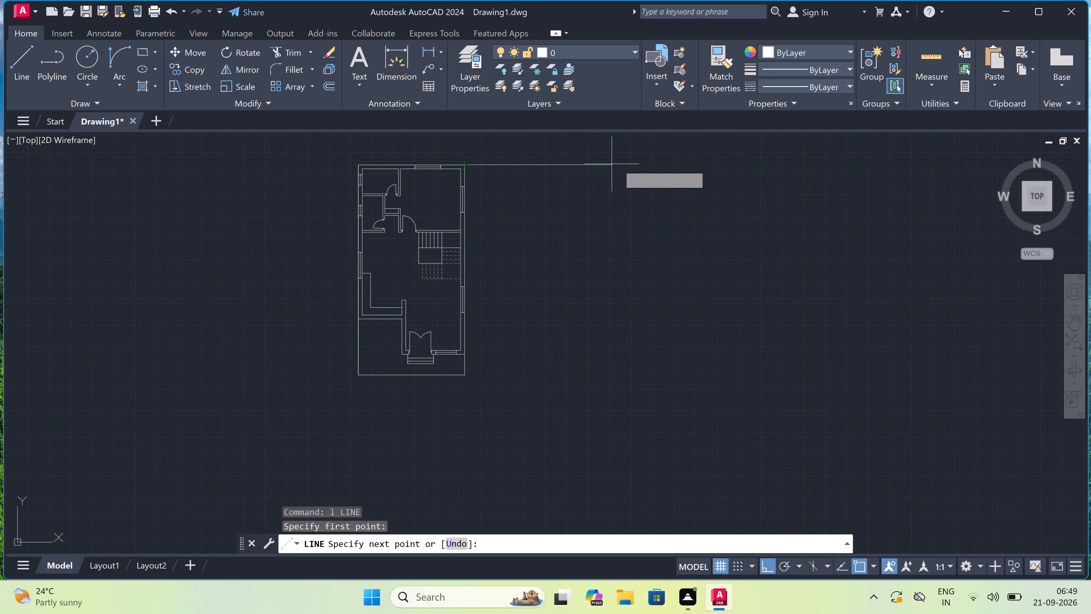
left_click(618, 163)
key("Escape")
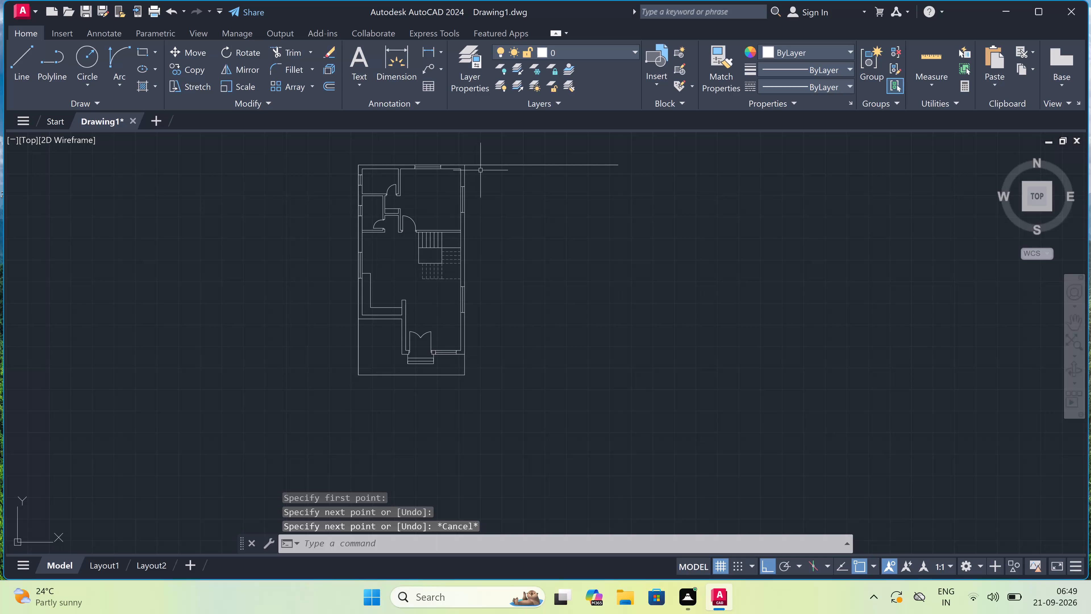
Draw a vertical line just right of the plan, from the horizontal extension line down to the plan's bottom edge level.
key("space")
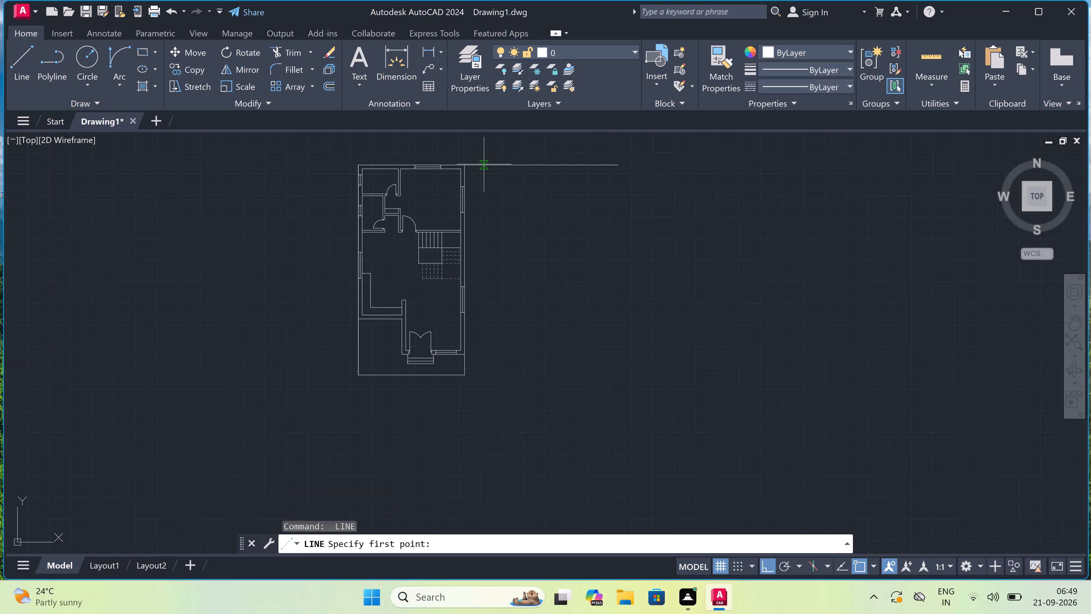
left_click_drag(484, 164, 483, 169)
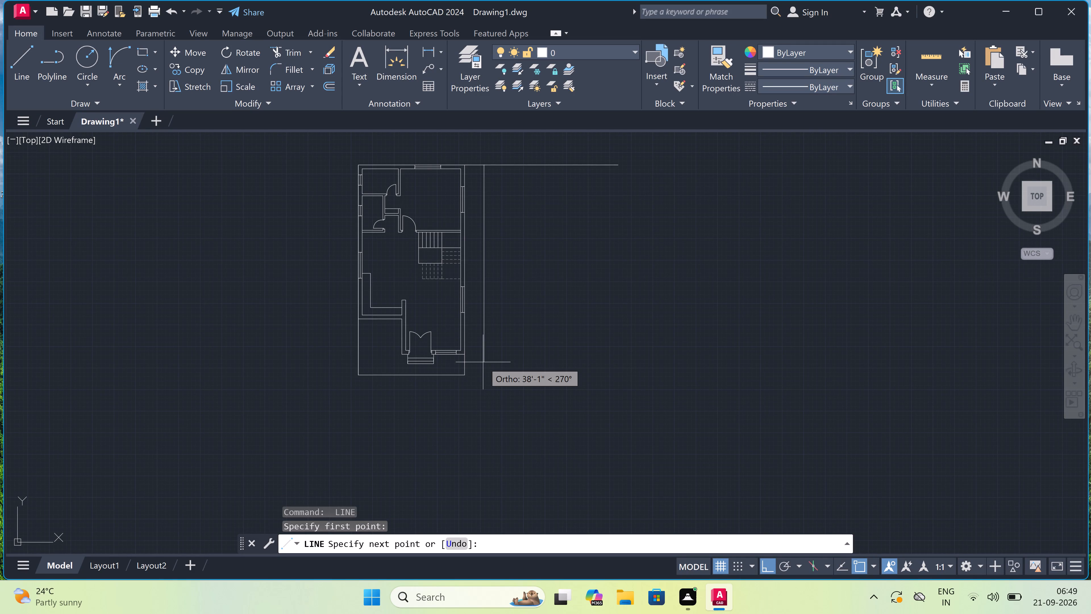
left_click(485, 374)
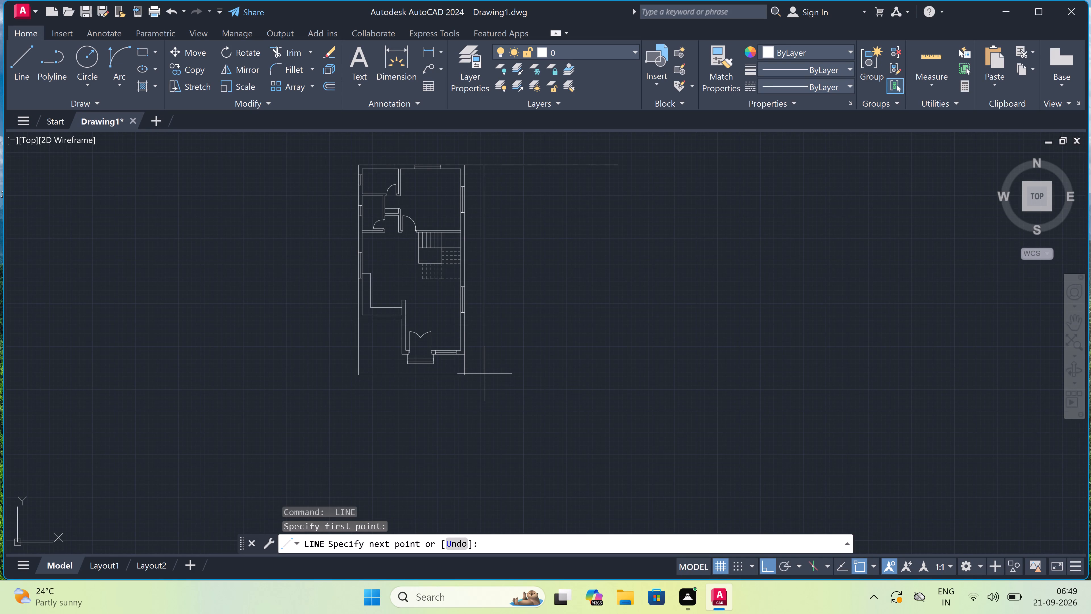
key("Escape")
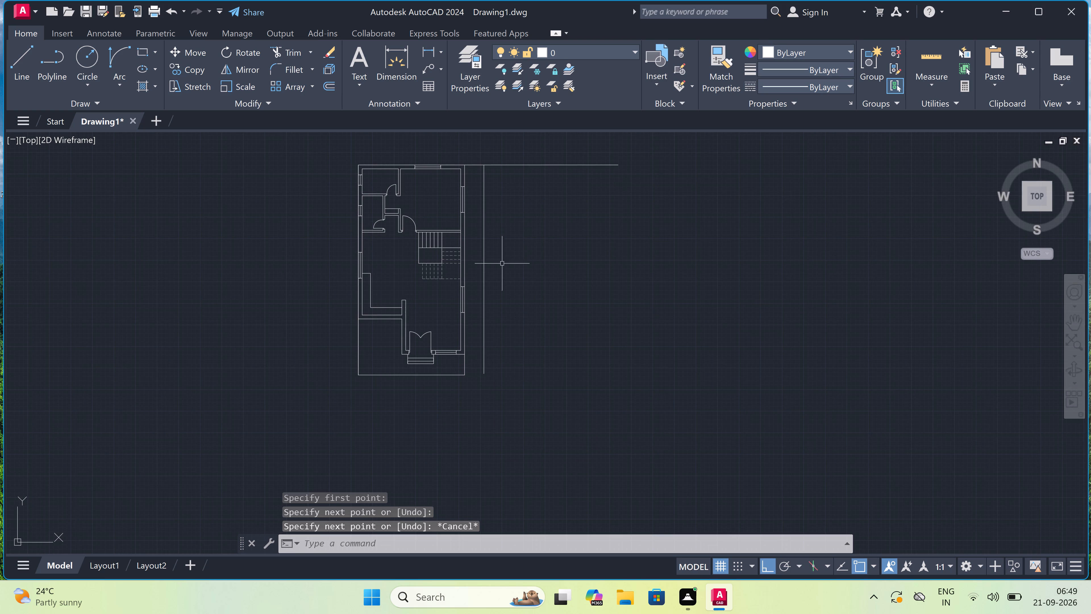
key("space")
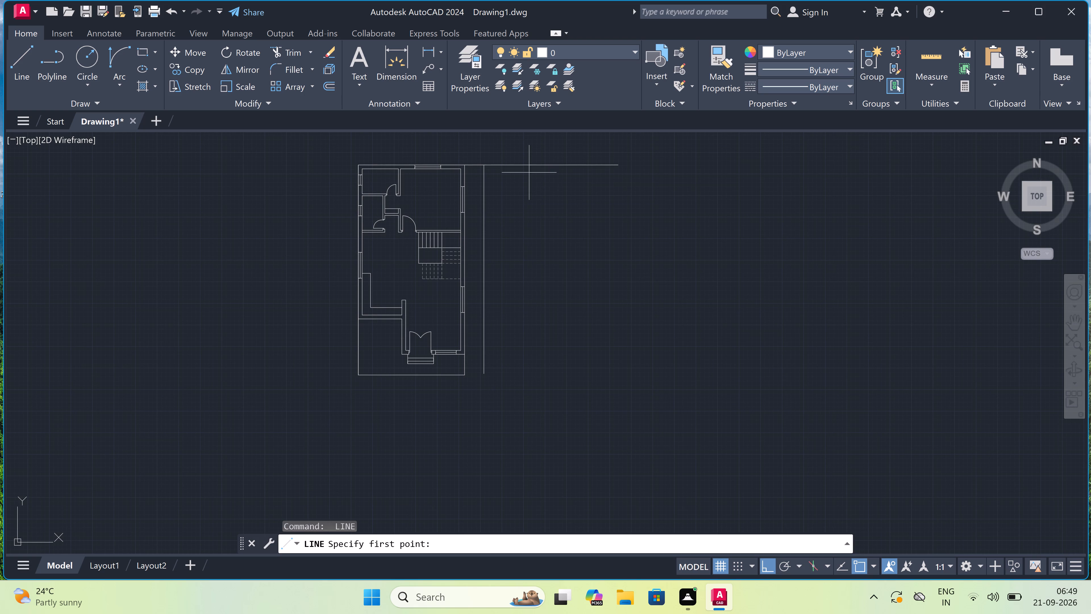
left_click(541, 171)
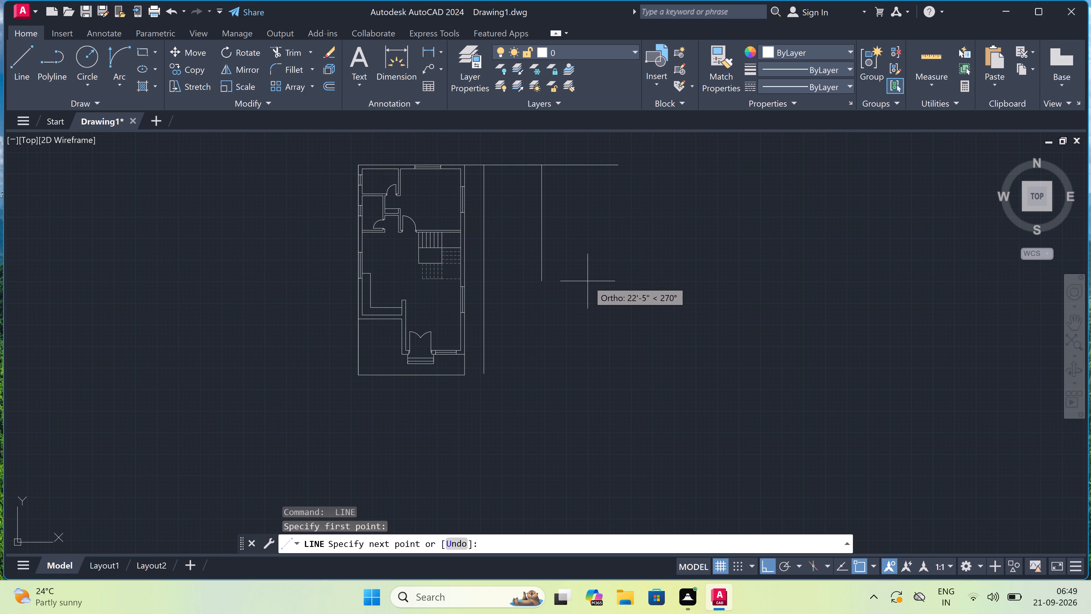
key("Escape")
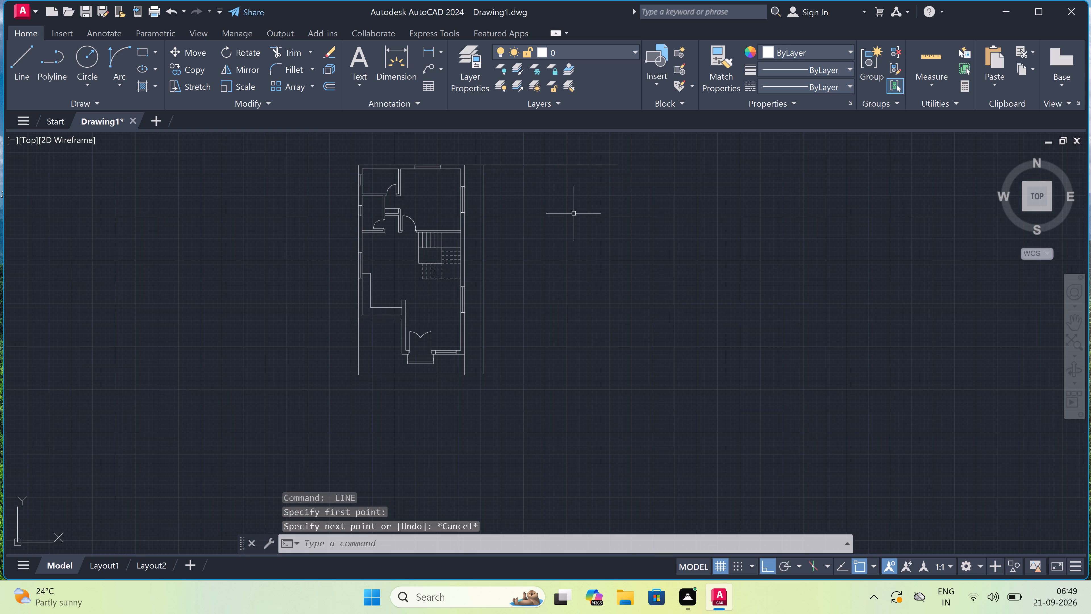
Offset the horizontal extension line 9" downward and the vertical line beside the plan 9" to its right.
key("o")
key("space")
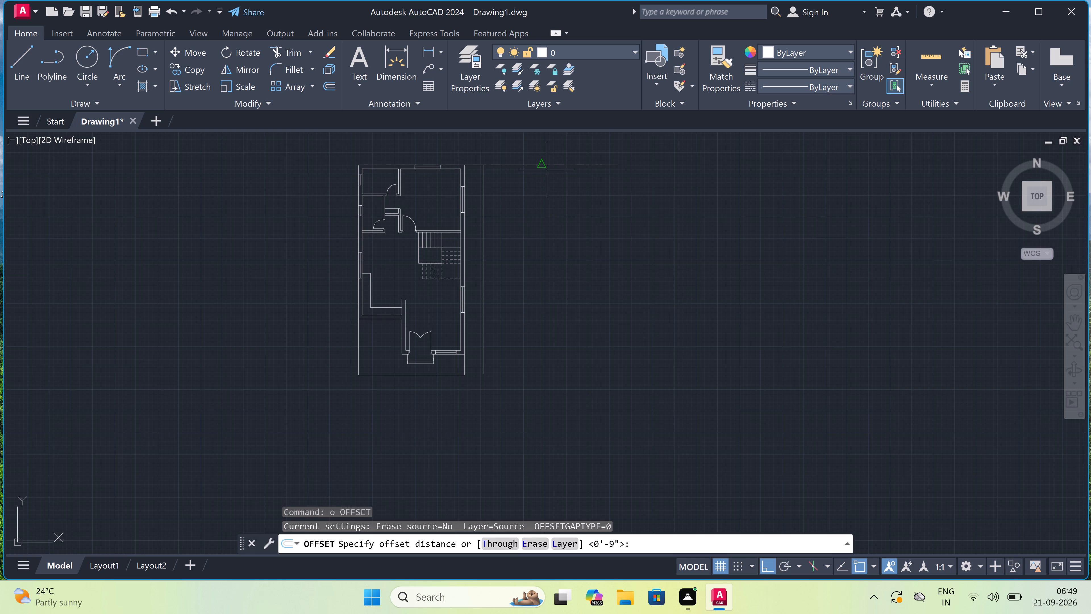
left_click_drag(545, 167, 548, 222)
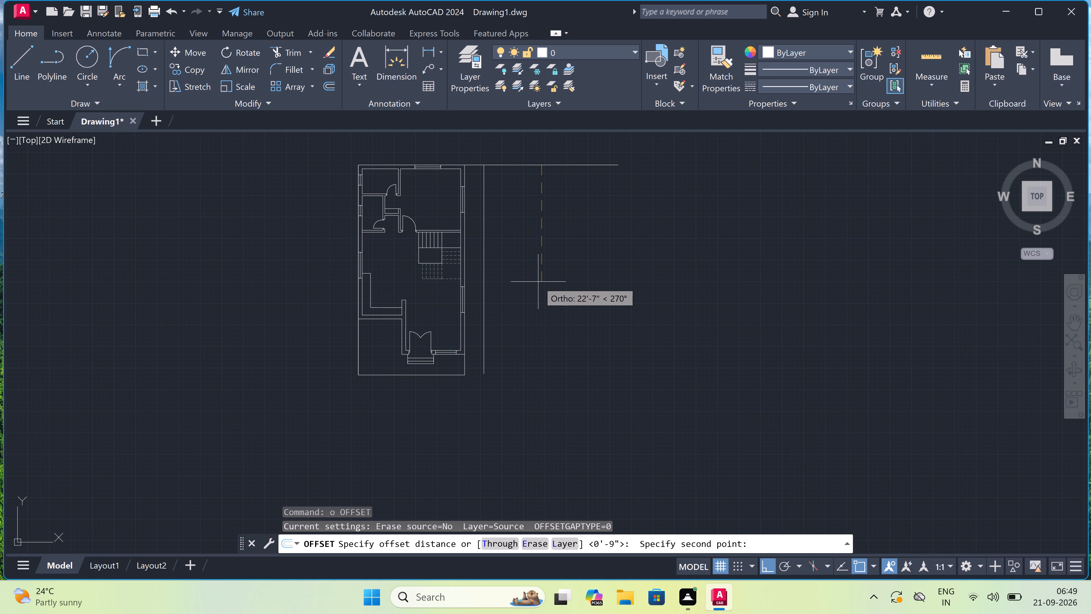
key("9")
key("shift+quotedbl")
key("space")
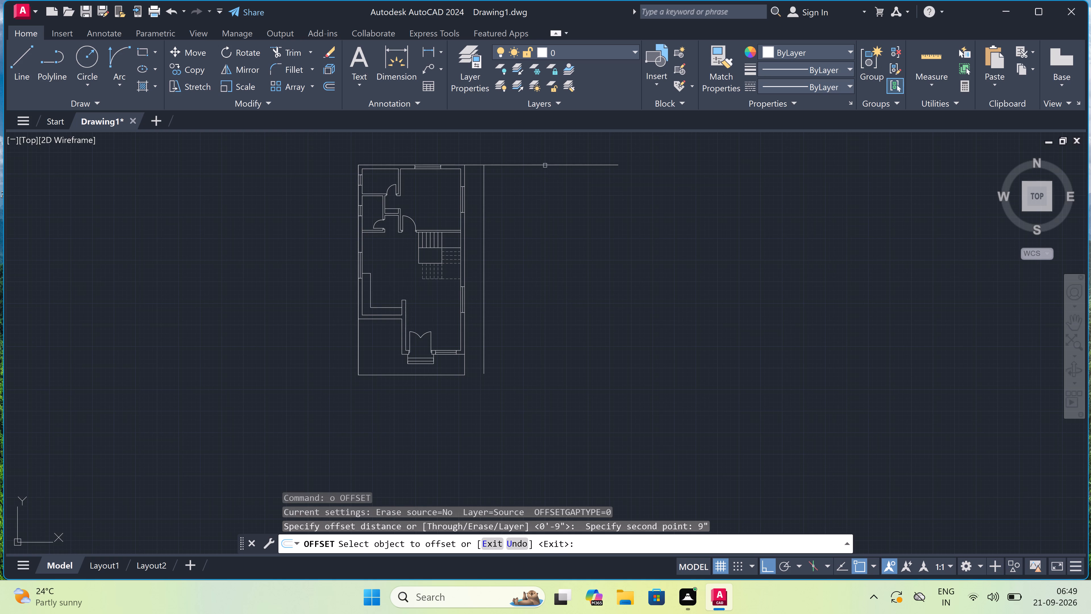
left_click_drag(545, 165, 546, 171)
left_click(544, 193)
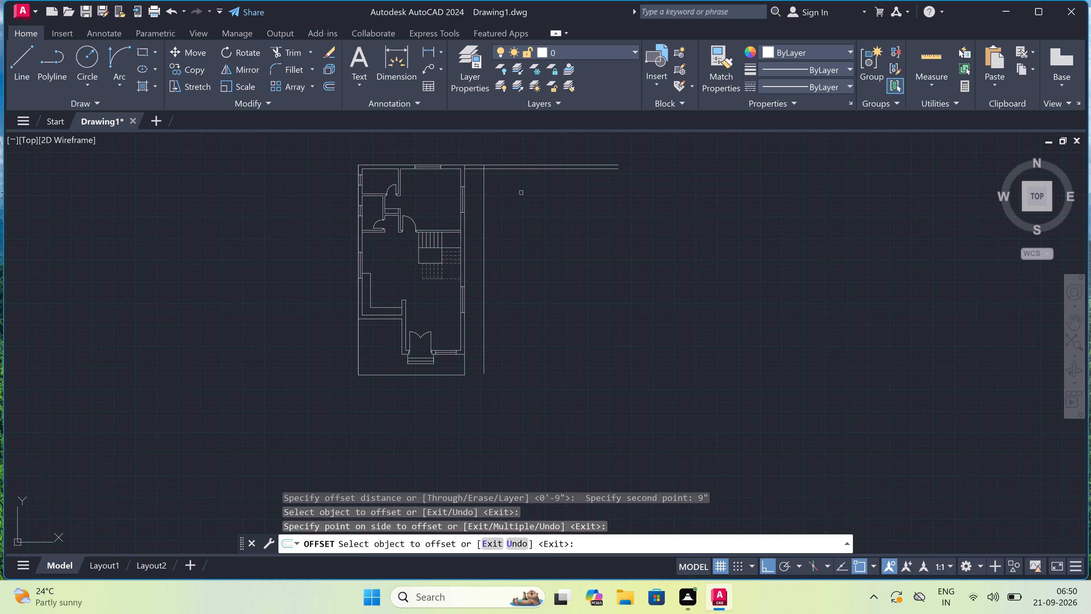
left_click(484, 209)
left_click(498, 209)
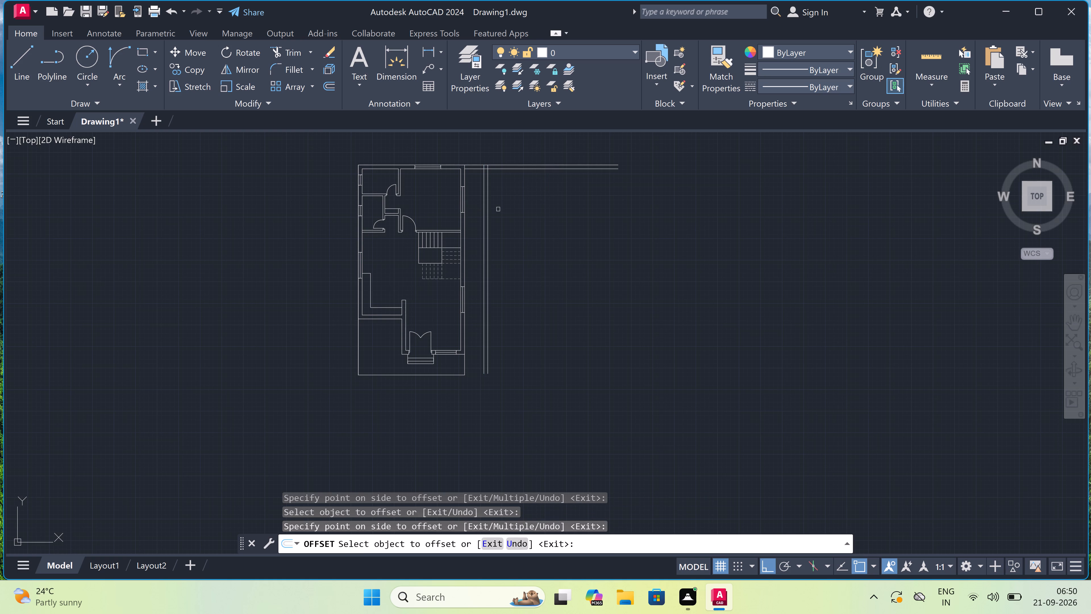
key("Escape")
Trim the stubs linking to the existing plan and the overlapping inner lines to form a clean top-left wall corner.
scroll(482, 159, "up", 1)
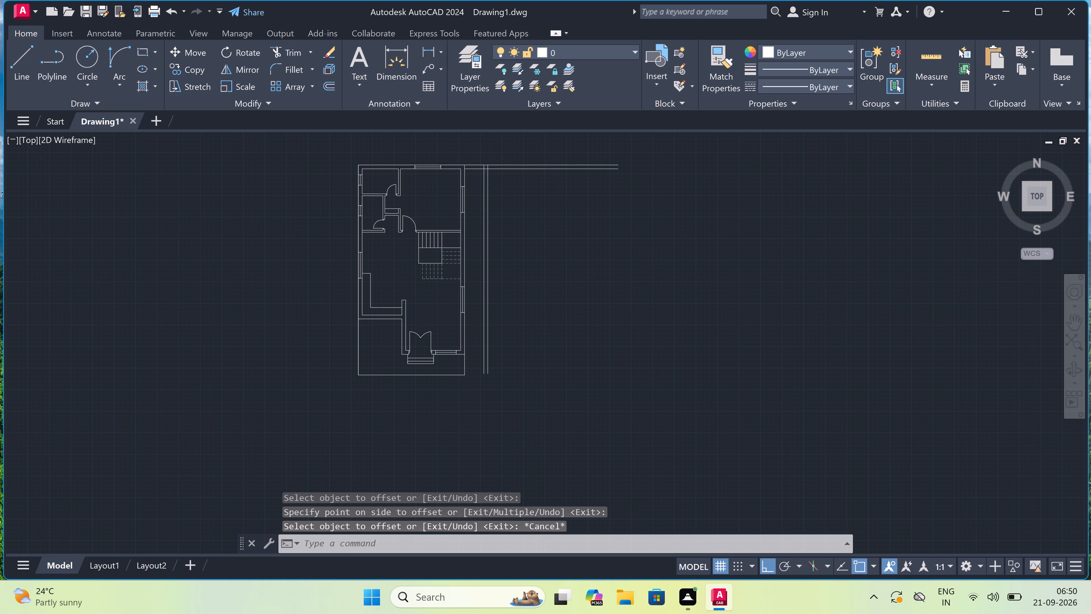
scroll(482, 159, "up", 1)
type("tr")
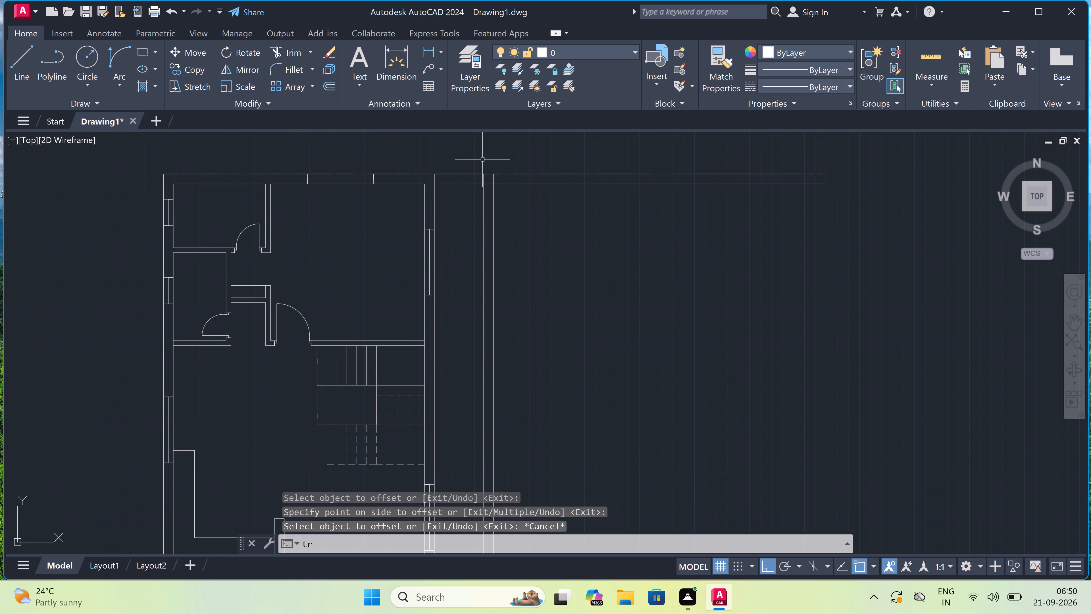
key("space")
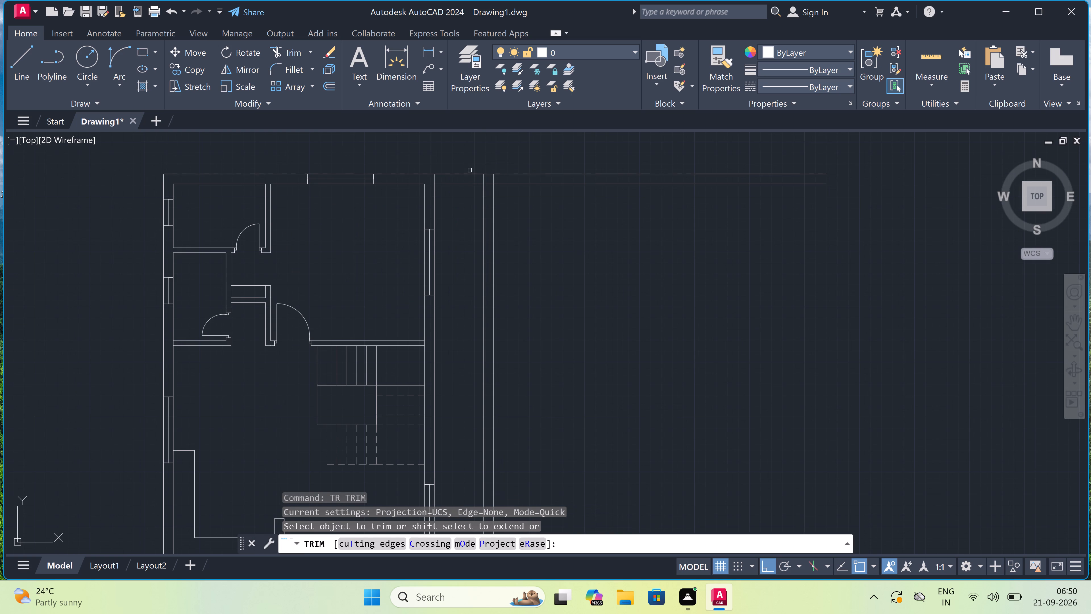
left_click(470, 170)
left_click(466, 200)
scroll(494, 186, "up", 3)
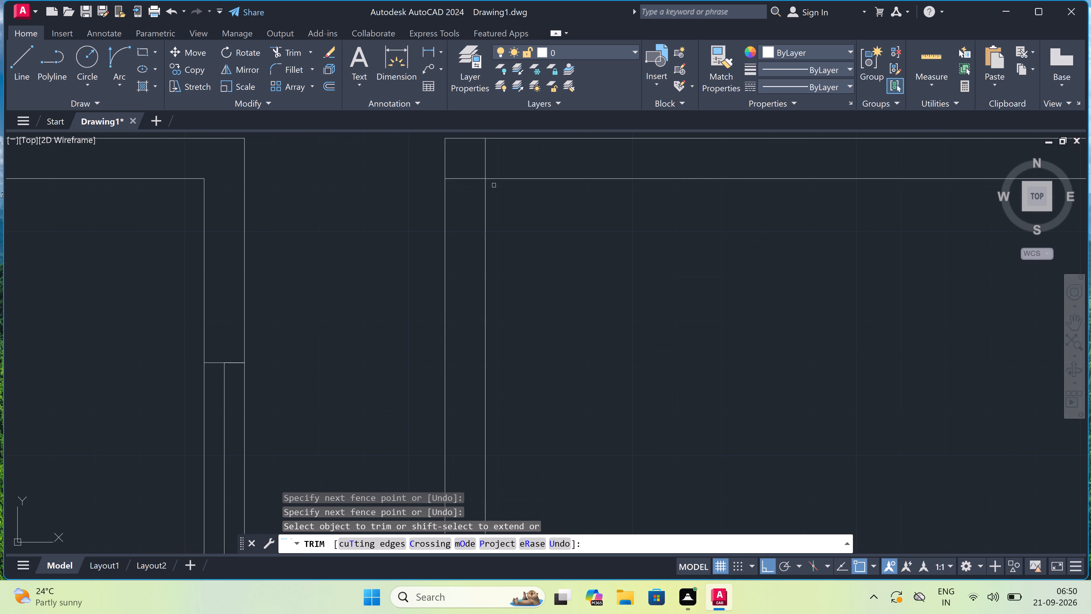
left_click(458, 166)
left_click(464, 188)
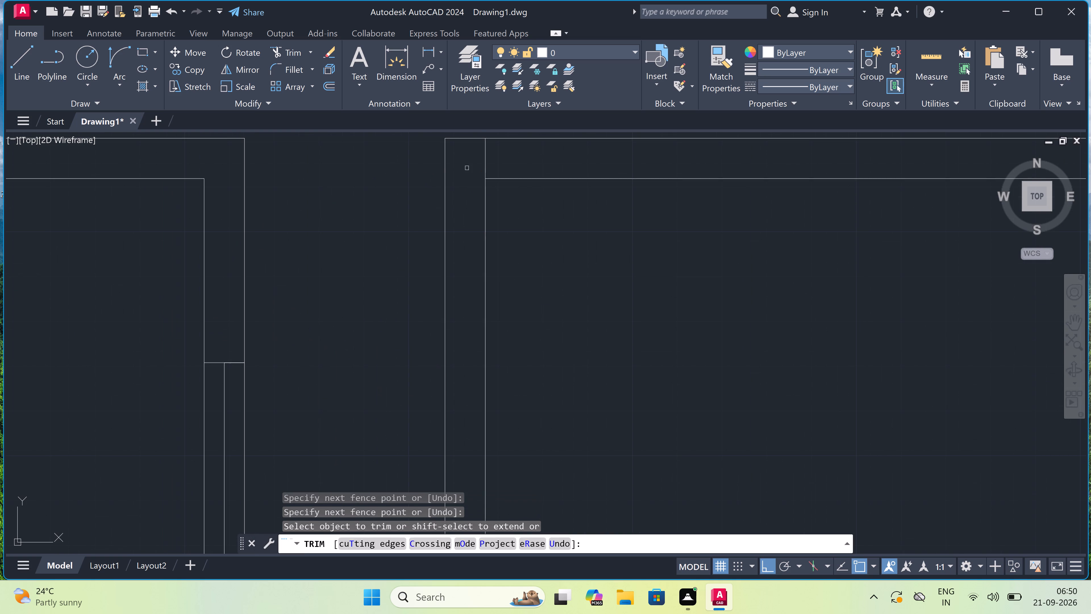
left_click(467, 168)
left_click(491, 163)
scroll(491, 163, "down", 3)
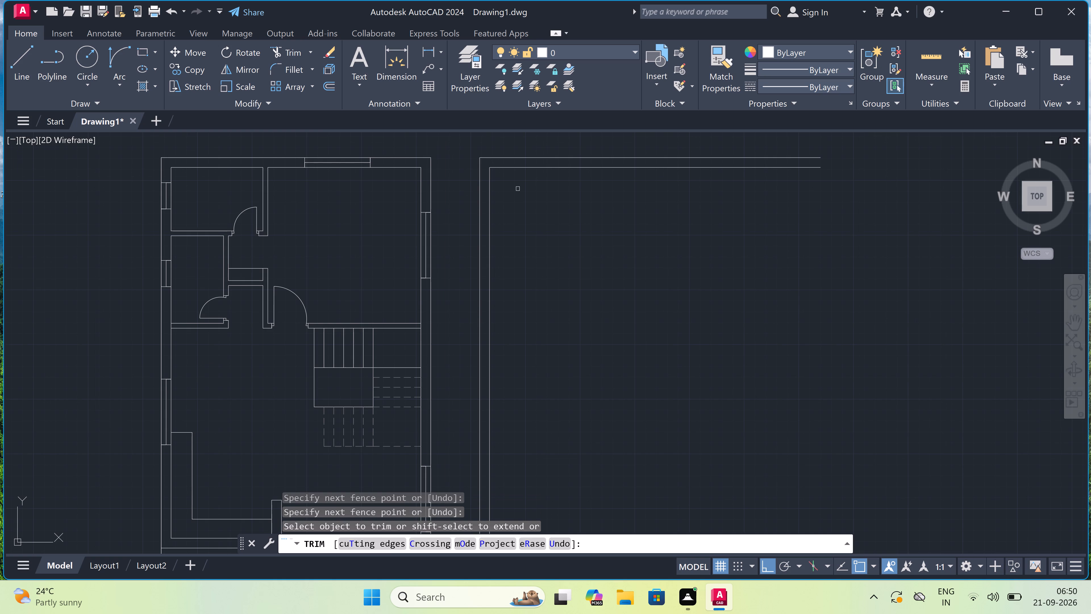
key("Escape")
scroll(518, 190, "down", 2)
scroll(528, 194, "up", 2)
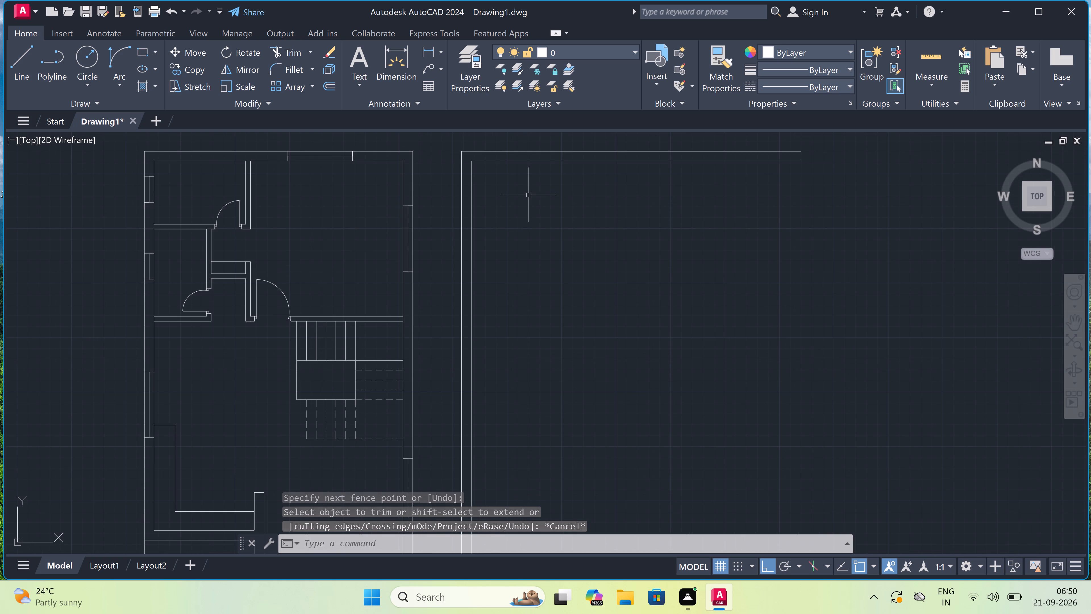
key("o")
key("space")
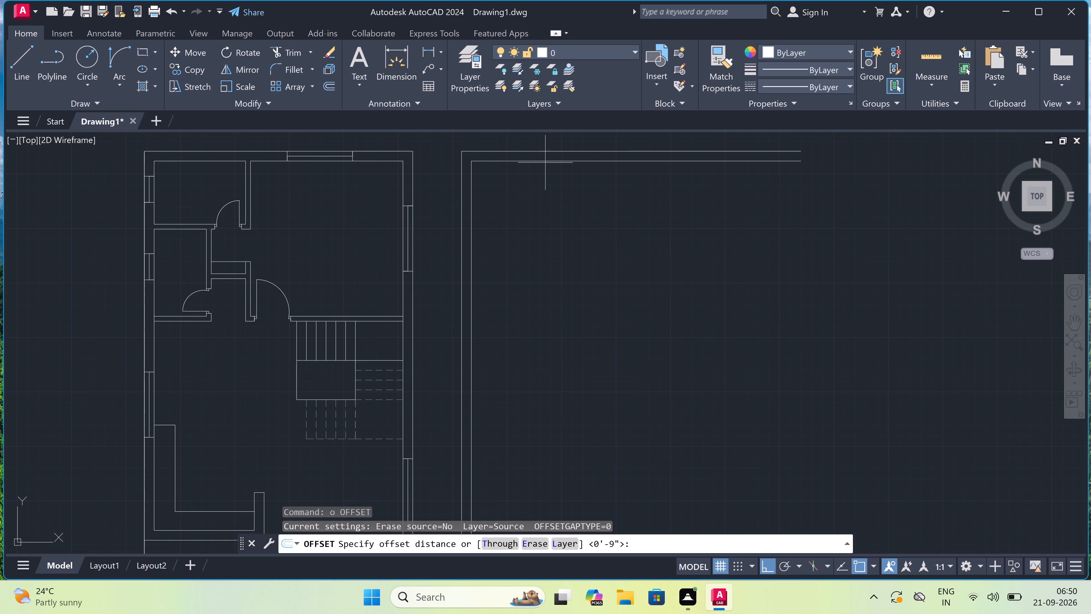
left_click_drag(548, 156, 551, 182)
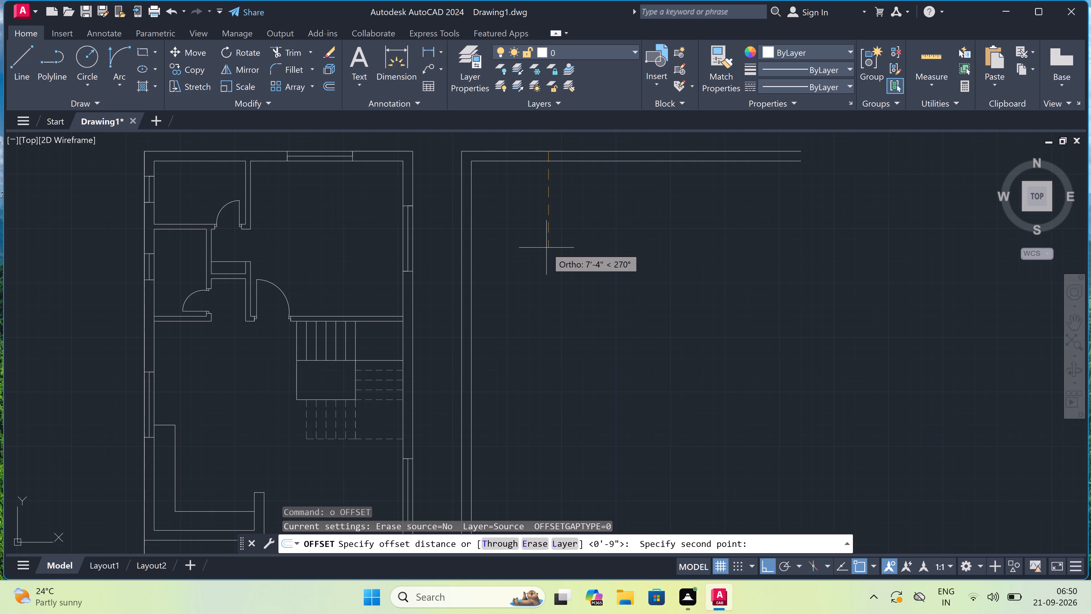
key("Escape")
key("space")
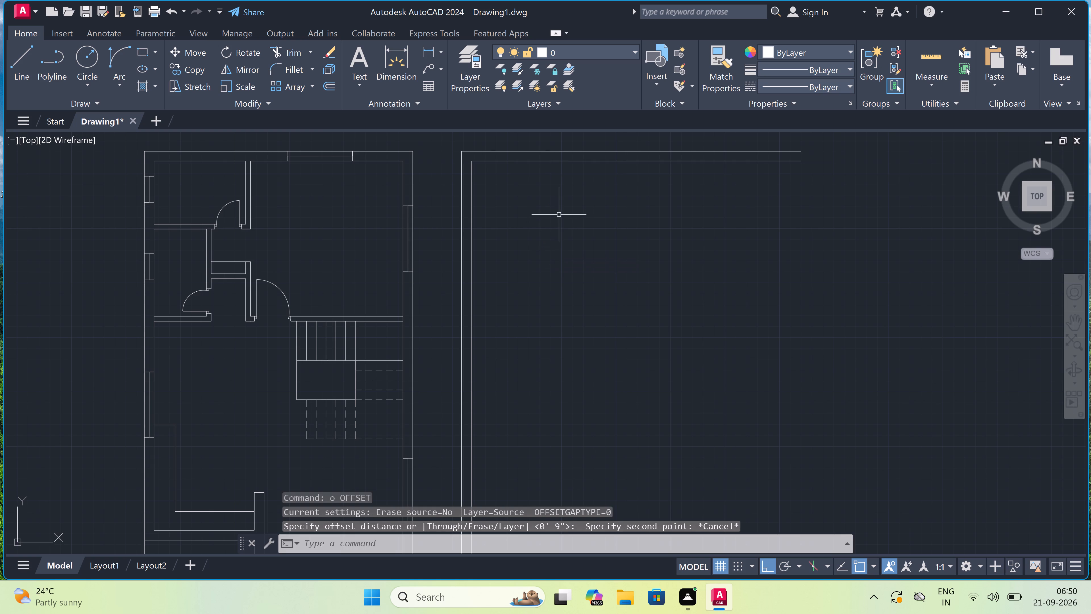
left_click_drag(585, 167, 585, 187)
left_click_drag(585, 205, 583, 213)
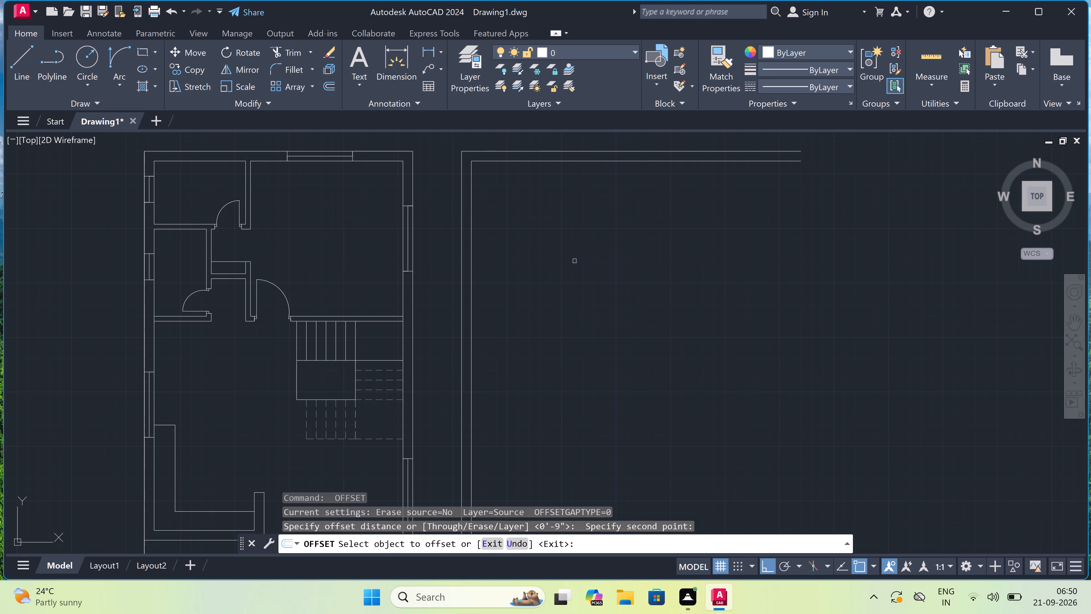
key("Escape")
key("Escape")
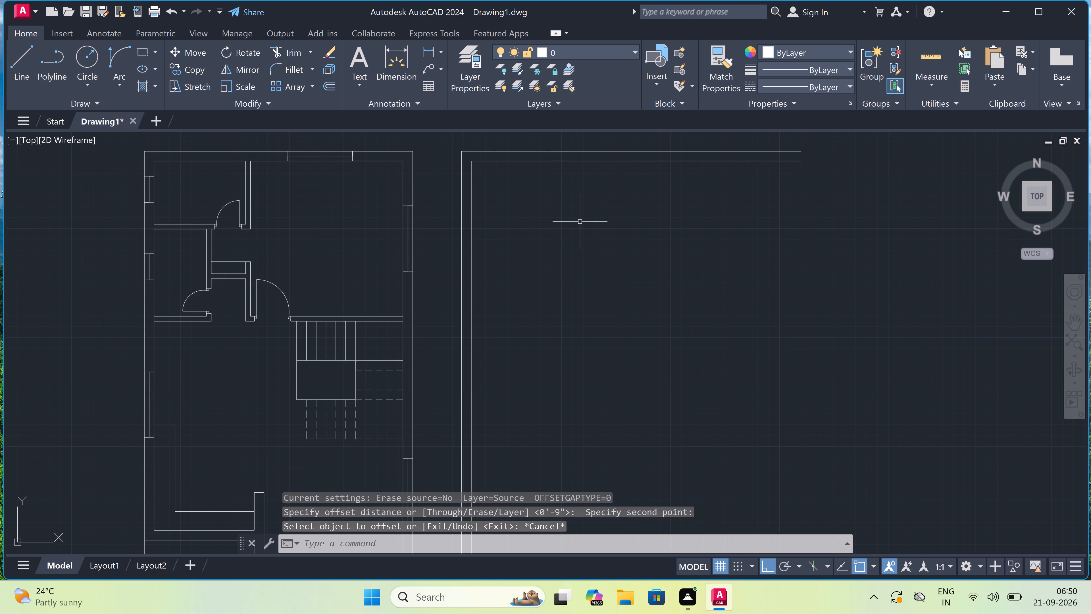
Offset the inner line of the new top wall 11'6" downward.
key("o")
key("space")
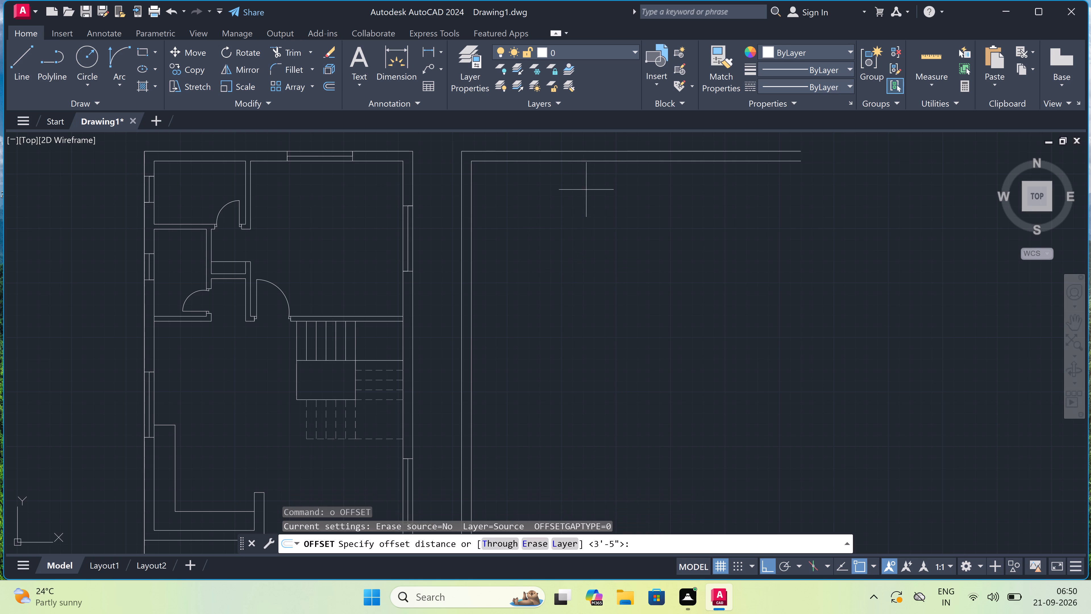
left_click(587, 166)
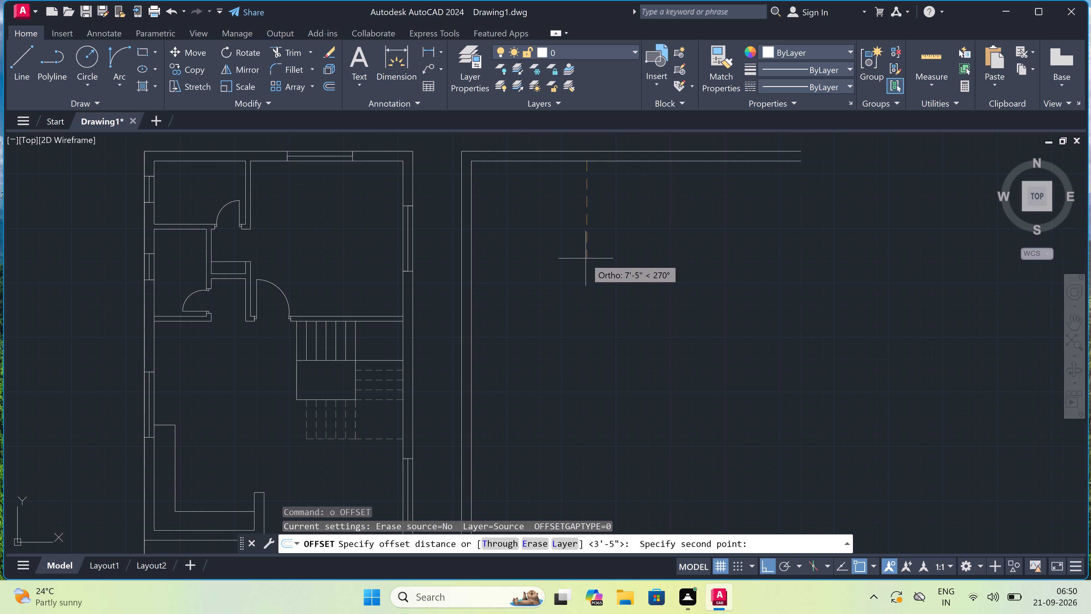
type("11")
key("apostrophe")
key("6")
type("\"")
key("space")
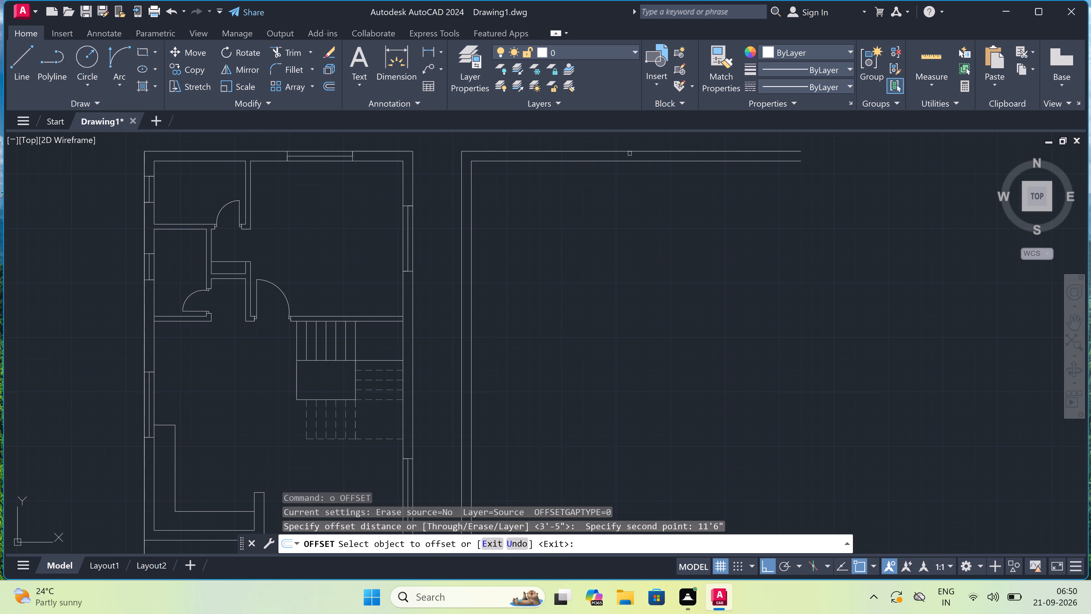
left_click(620, 163)
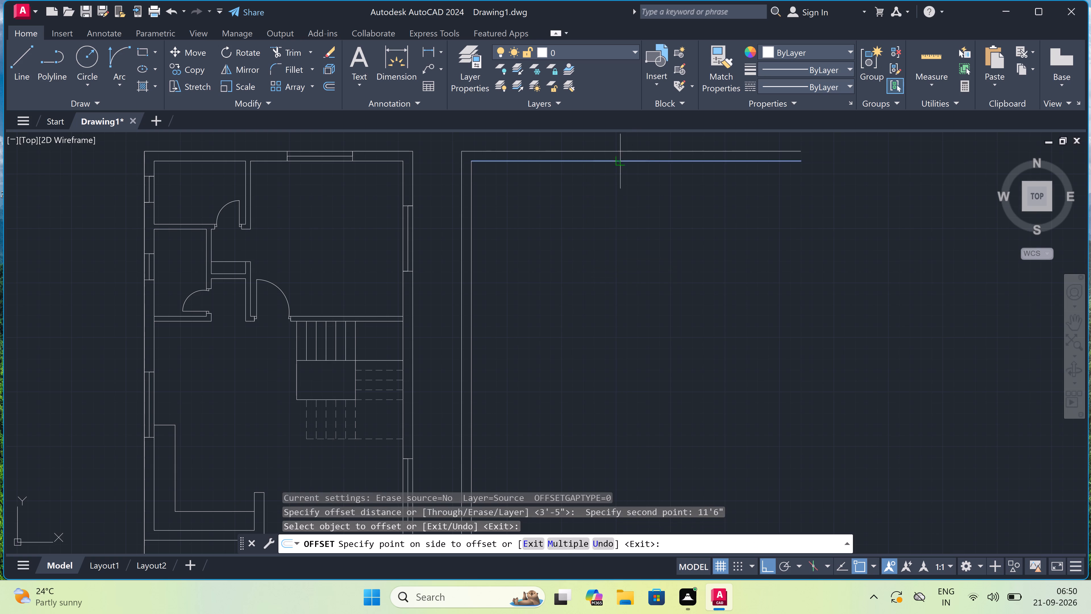
left_click(613, 213)
key("Escape")
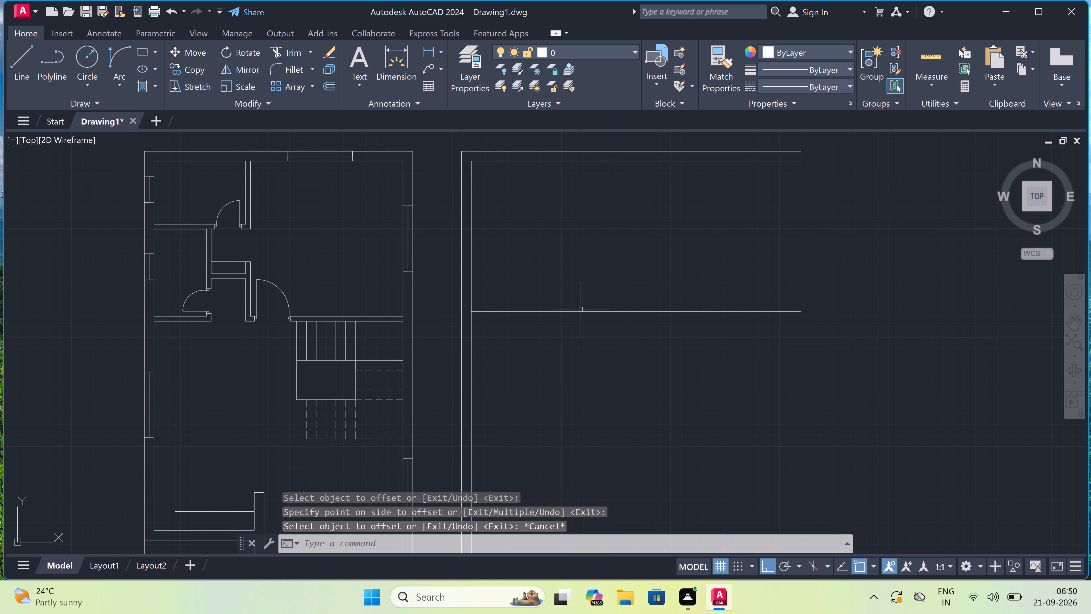
Offset the new horizontal line below the top wall 4.5" downward to form a partition wall.
key("space")
left_click_drag(580, 309, 581, 313)
left_click(582, 318)
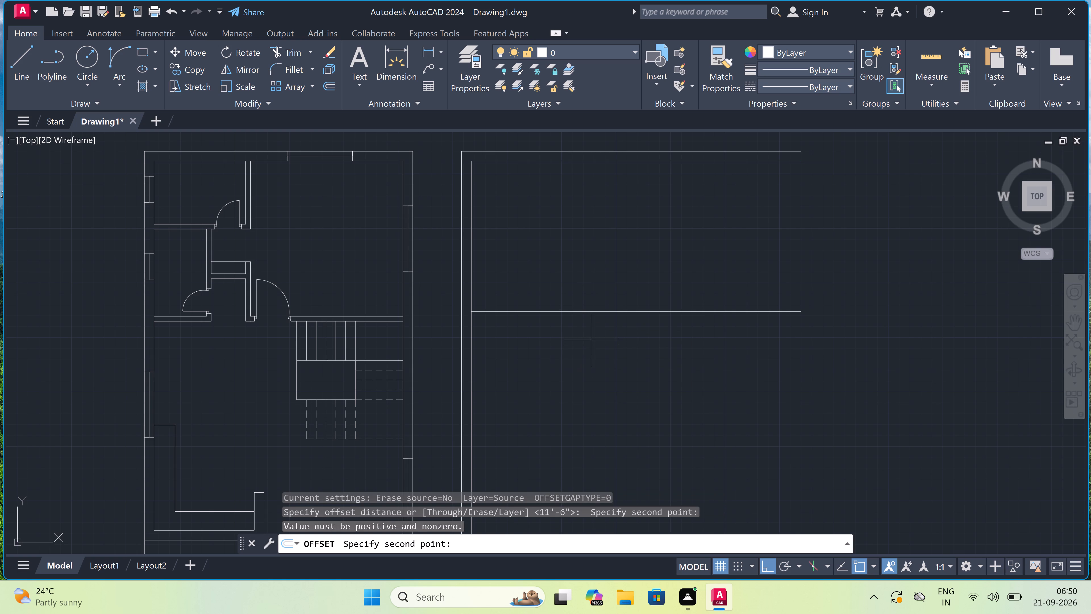
left_click(585, 309)
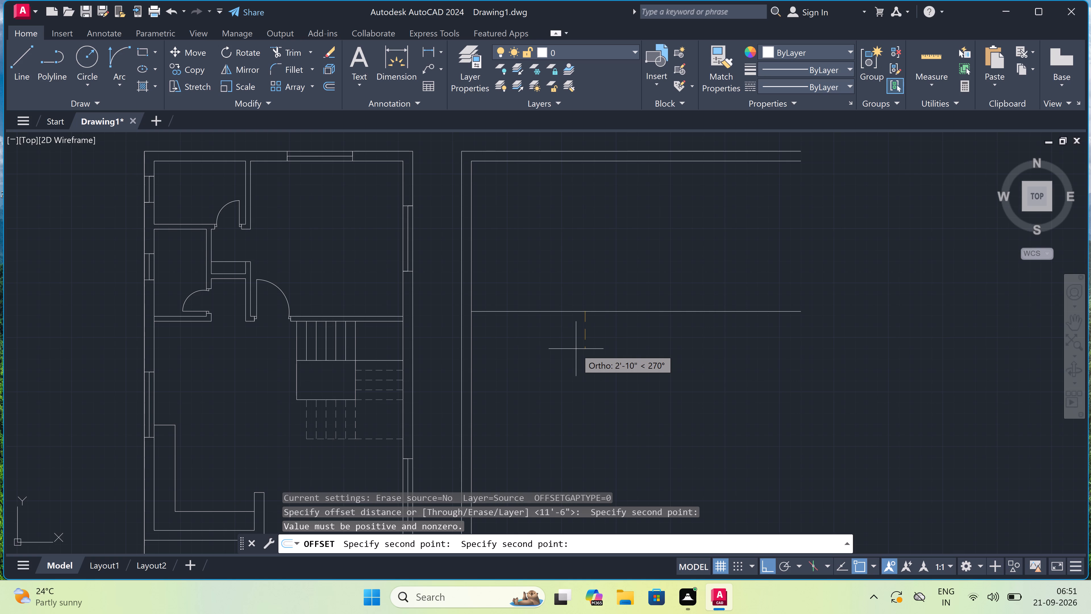
type("4.5")
type("\"")
key("space")
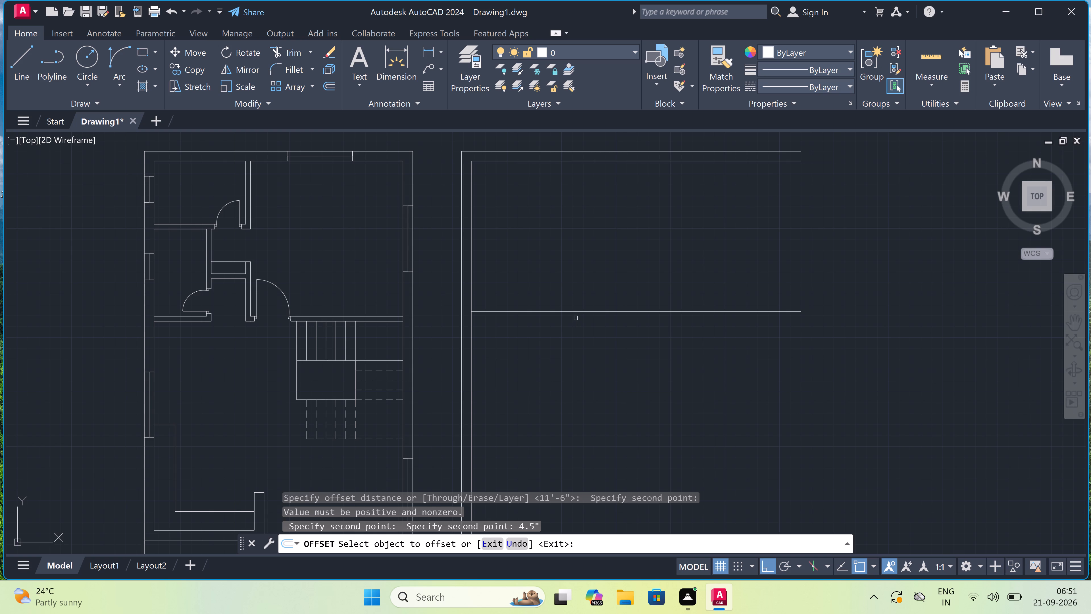
left_click_drag(571, 312, 571, 327)
double_click(569, 343)
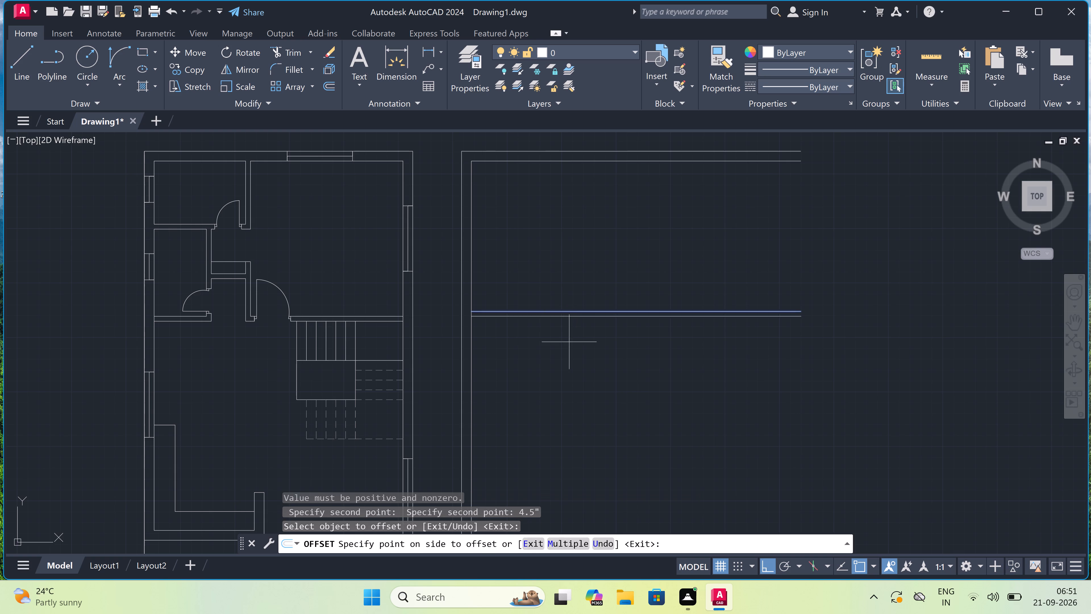
key("Escape")
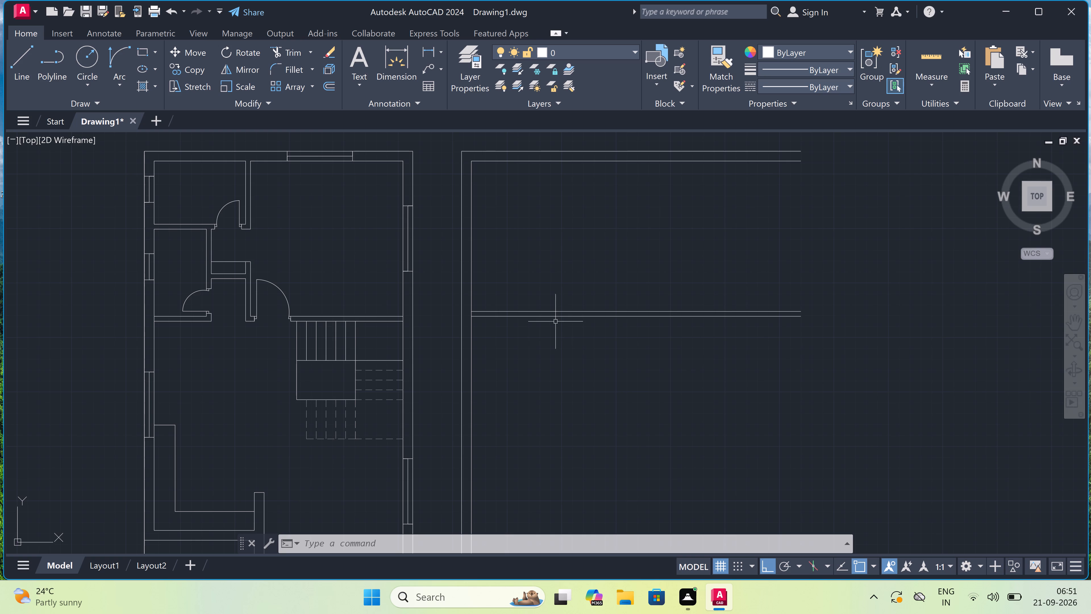
Offset the outer vertical line of the second plan's left wall 3'2" to the right.
type("o")
key("space")
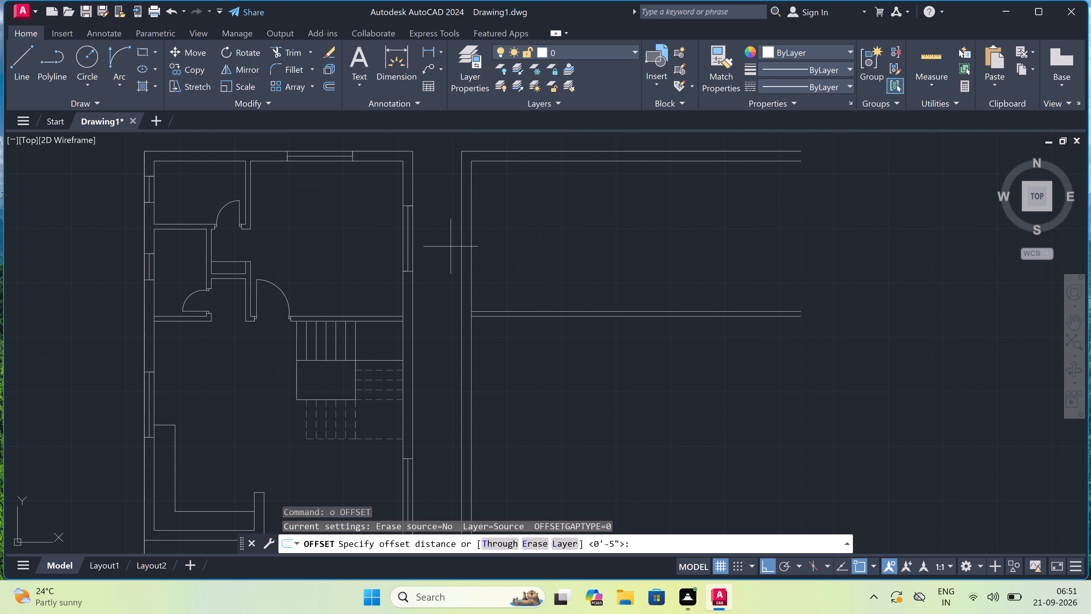
scroll(458, 245, "up", 1)
scroll(458, 245, "down", 2)
scroll(458, 225, "up", 2)
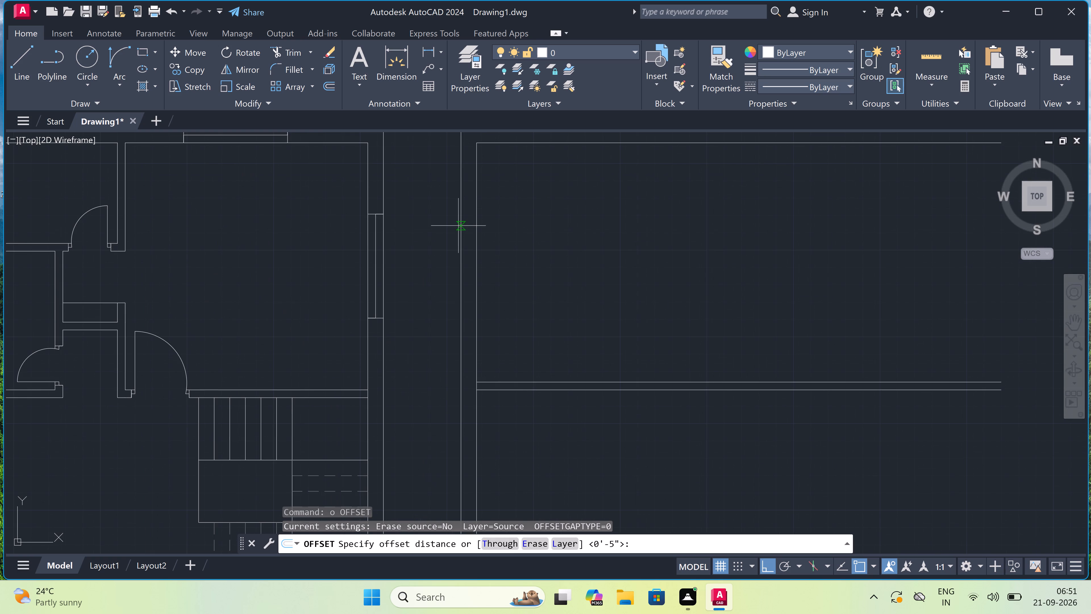
left_click(461, 227)
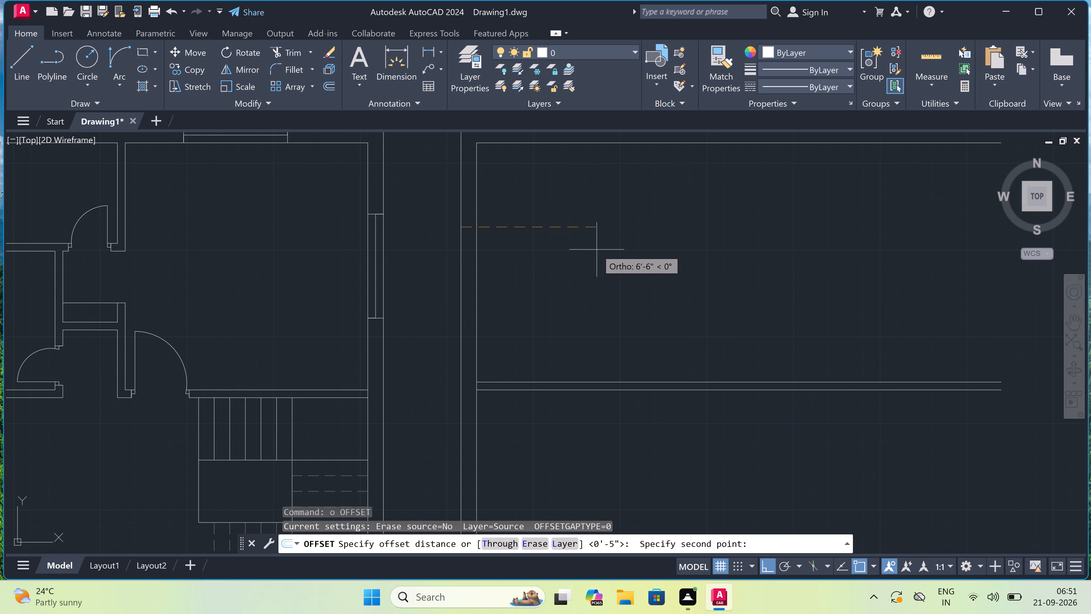
type("3'")
key("2")
type("\"")
key("space")
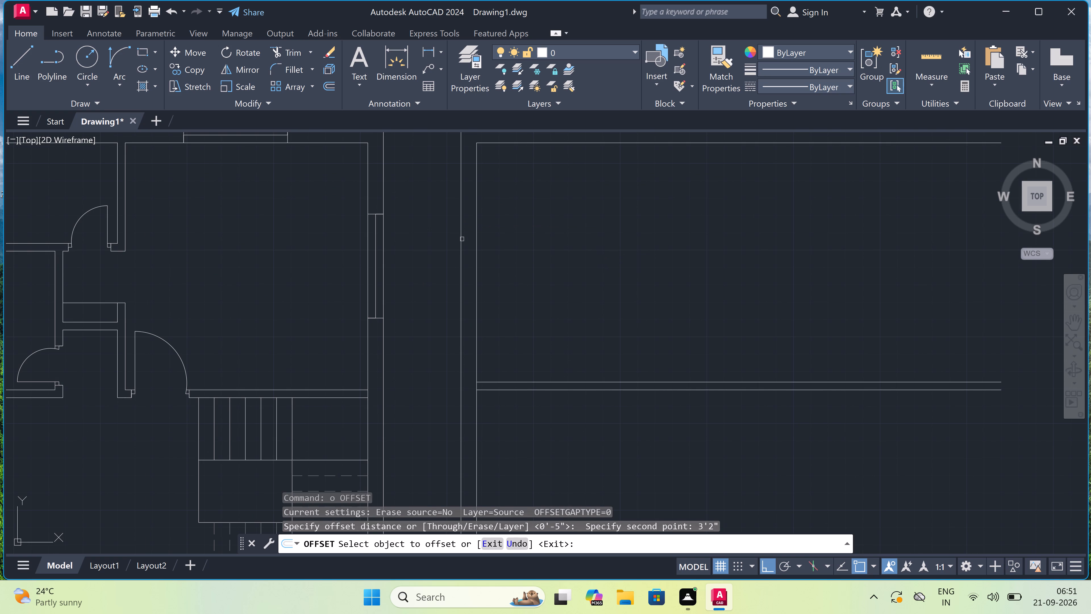
left_click_drag(462, 239, 469, 242)
left_click(502, 250)
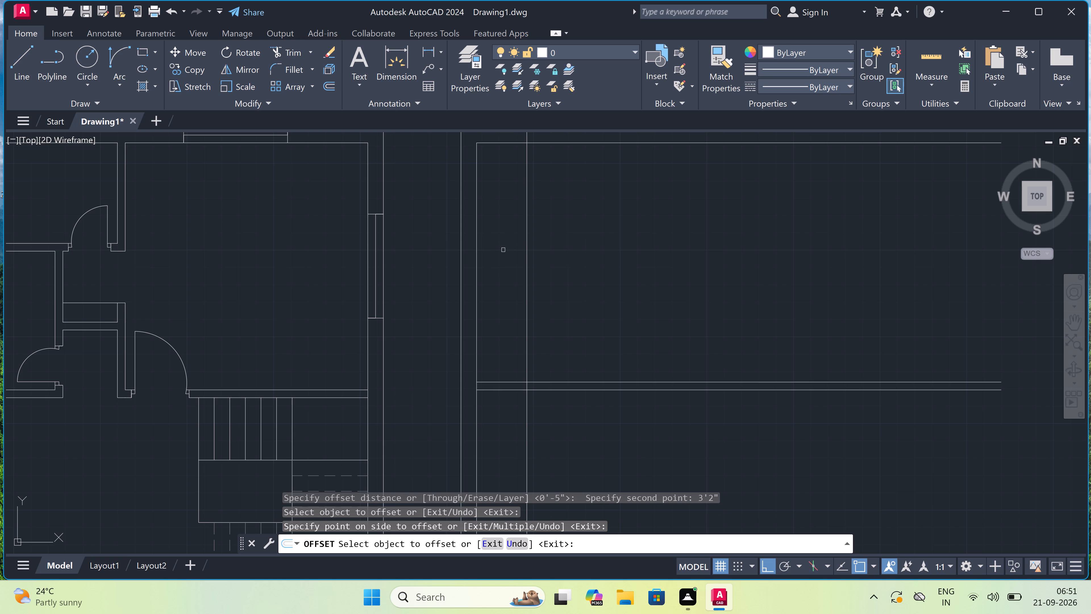
key("Escape")
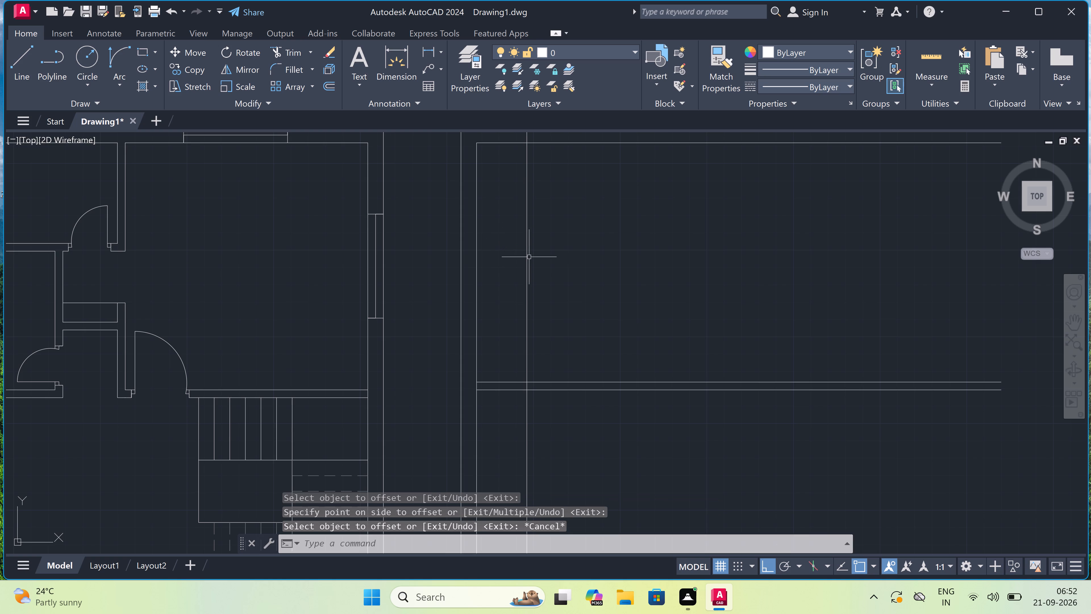
Offset the new vertical line 4.5" to the right to form a vertical partition wall.
key("space")
left_click_drag(529, 257, 540, 257)
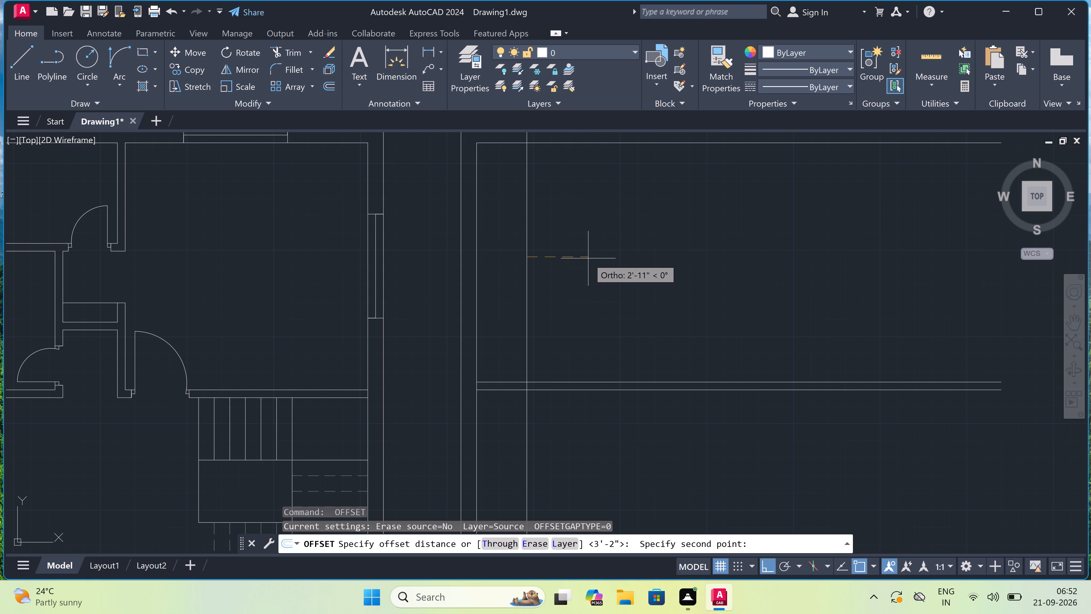
type("4.5")
type("\"")
key("space")
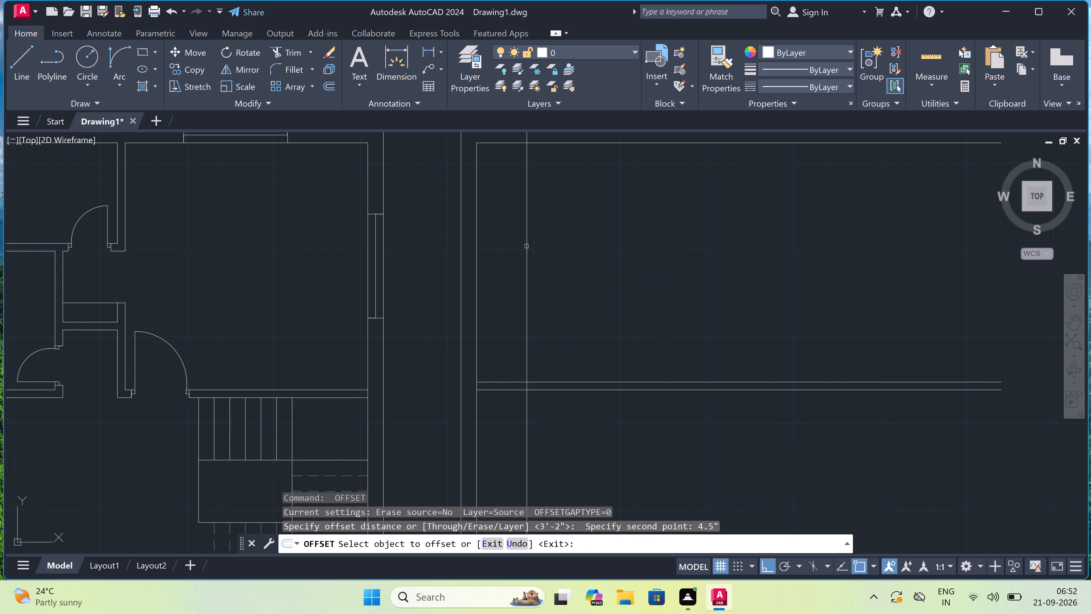
left_click_drag(526, 246, 534, 250)
left_click(545, 250)
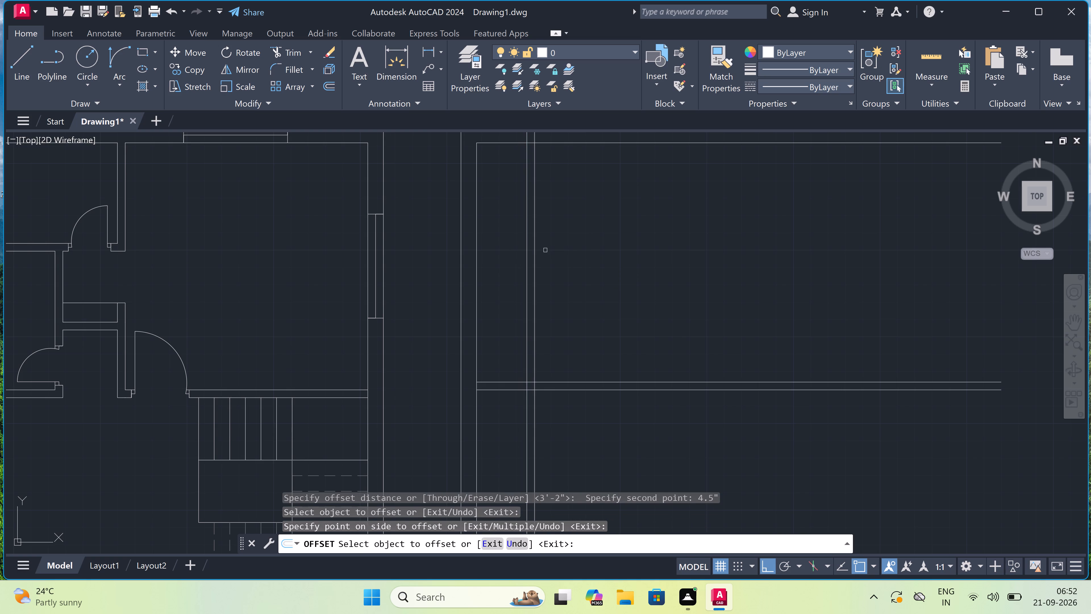
key("Escape")
Trim the left wall's inner line above the horizontal partition, plus the top wall's inner line and stub up to the vertical partition.
type("tr")
key("space")
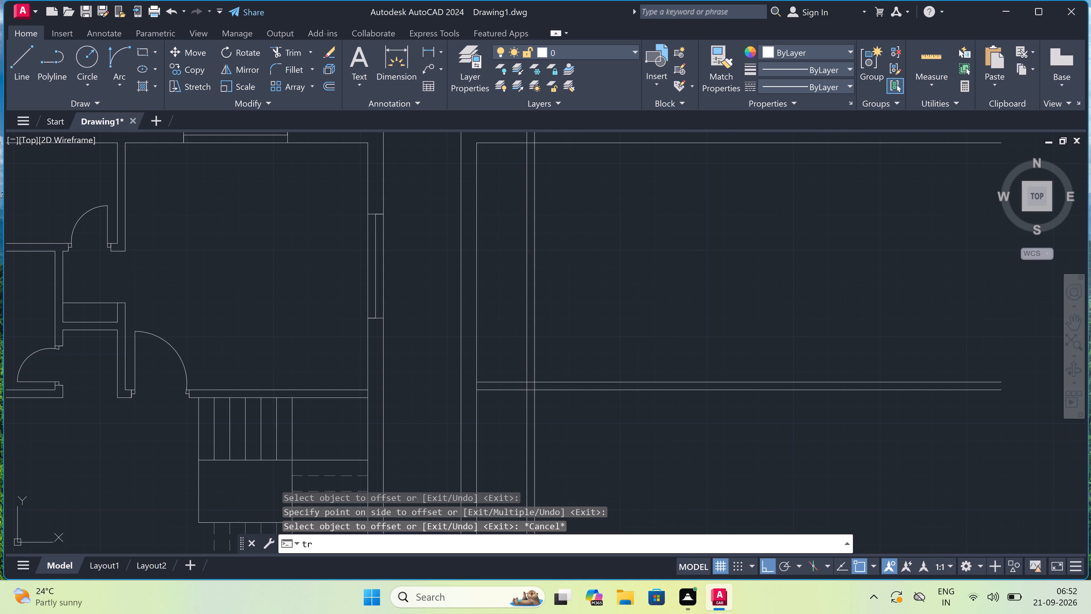
left_click(477, 335)
scroll(477, 334, "down", 1)
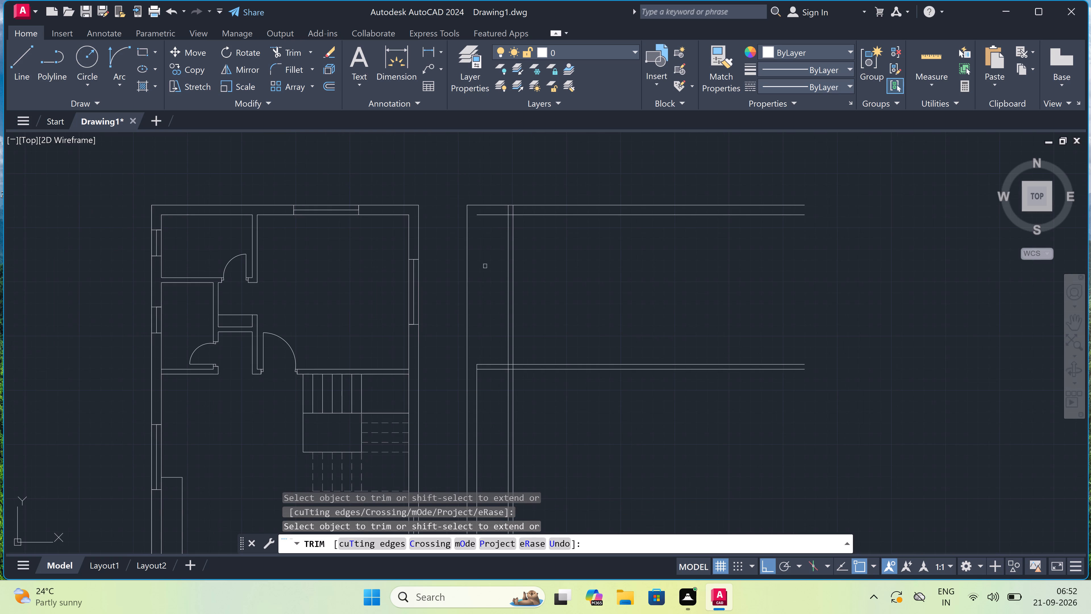
scroll(493, 223, "up", 3)
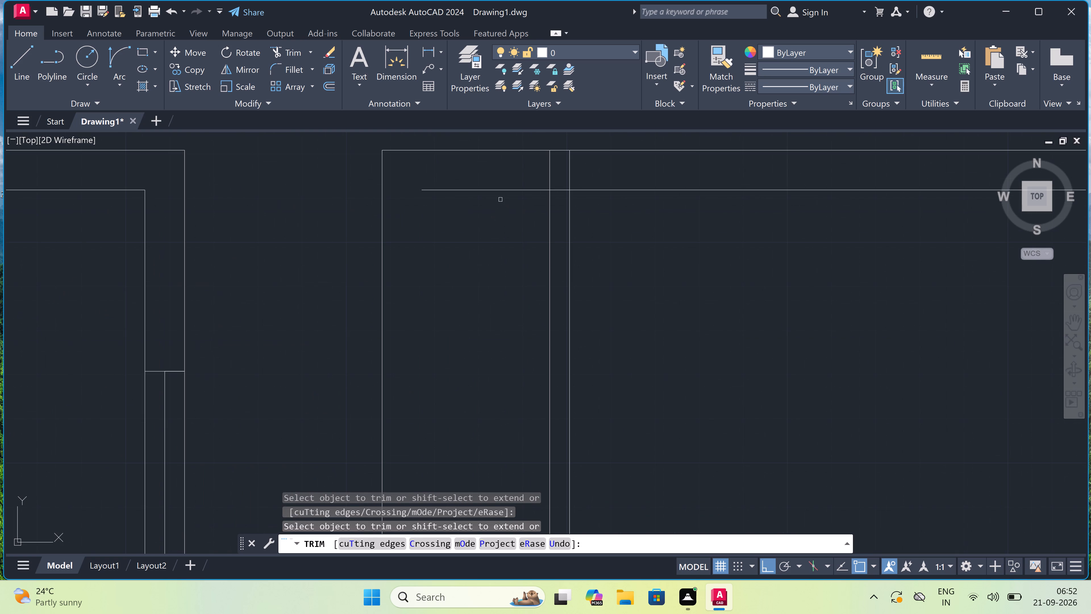
left_click(500, 189)
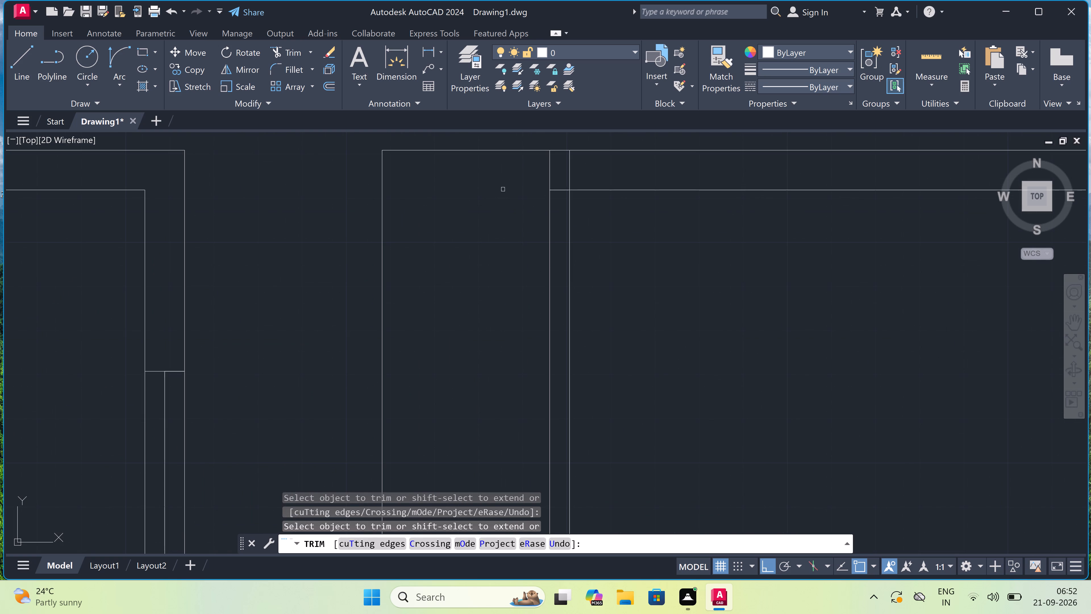
left_click(564, 172)
left_click(564, 192)
left_click(565, 178)
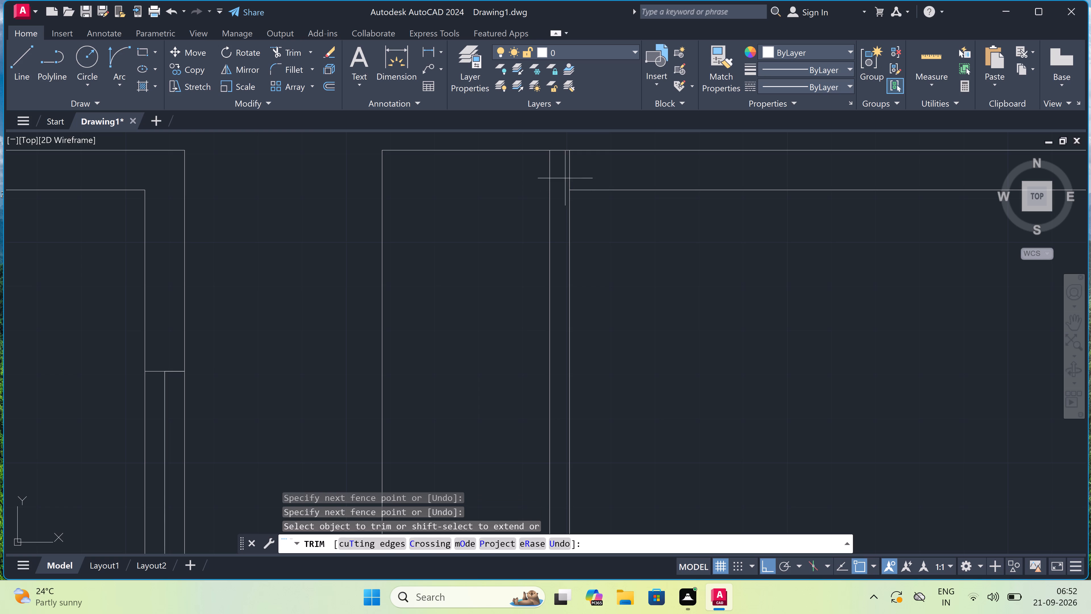
left_click(575, 176)
scroll(575, 176, "down", 3)
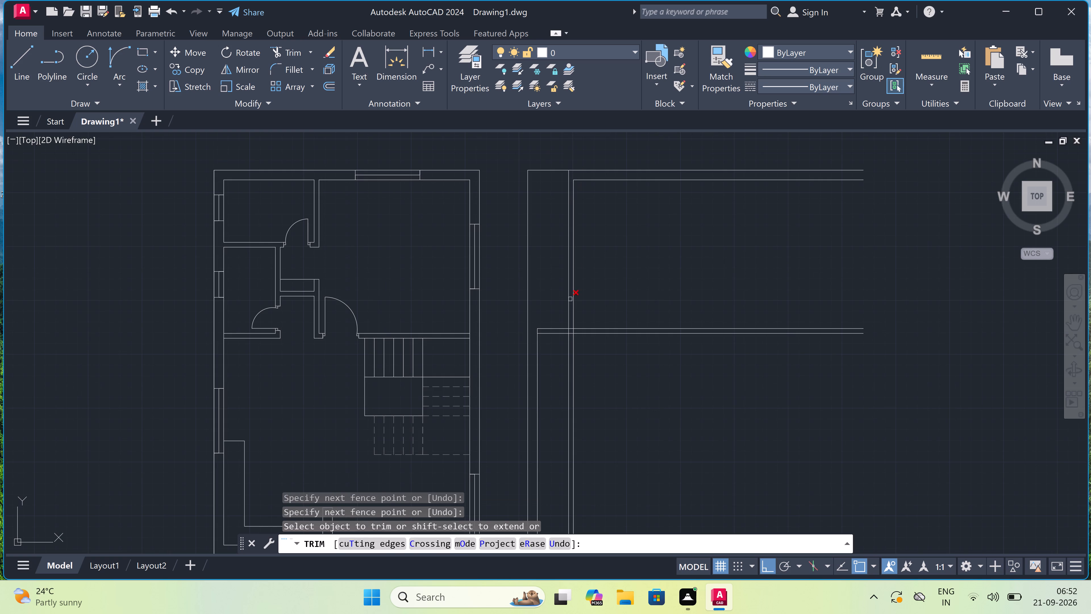
Trim the overlapping lines where the vertical partition crosses the horizontal partition to open up their junction.
scroll(571, 336, "up", 3)
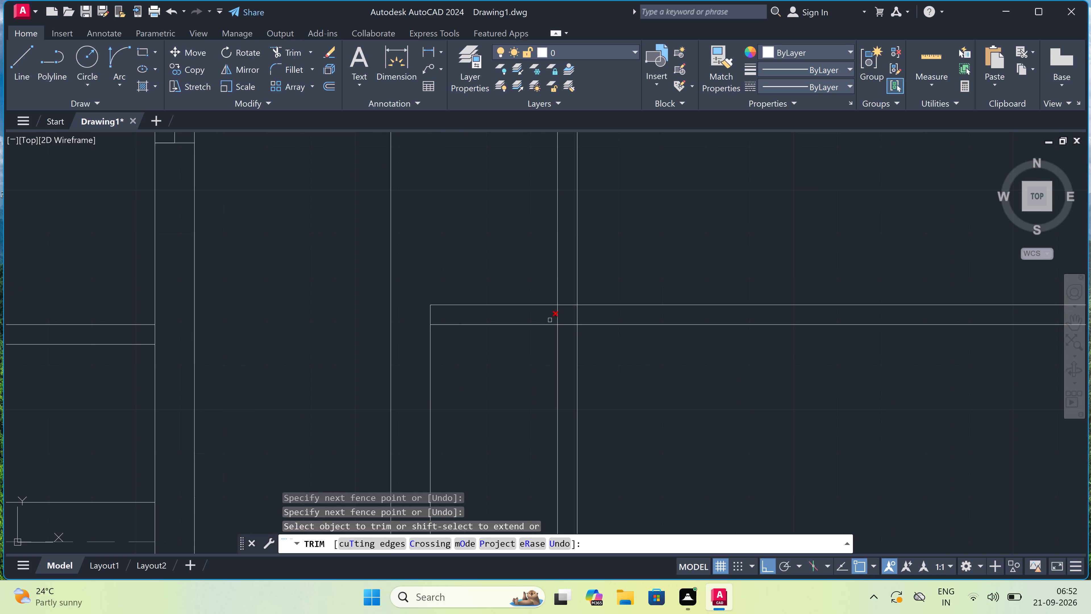
left_click(549, 320)
left_click(564, 318)
left_click_drag(564, 318, 564, 315)
left_click(566, 300)
left_click_drag(566, 300, 565, 312)
left_click(563, 317)
left_click(563, 318)
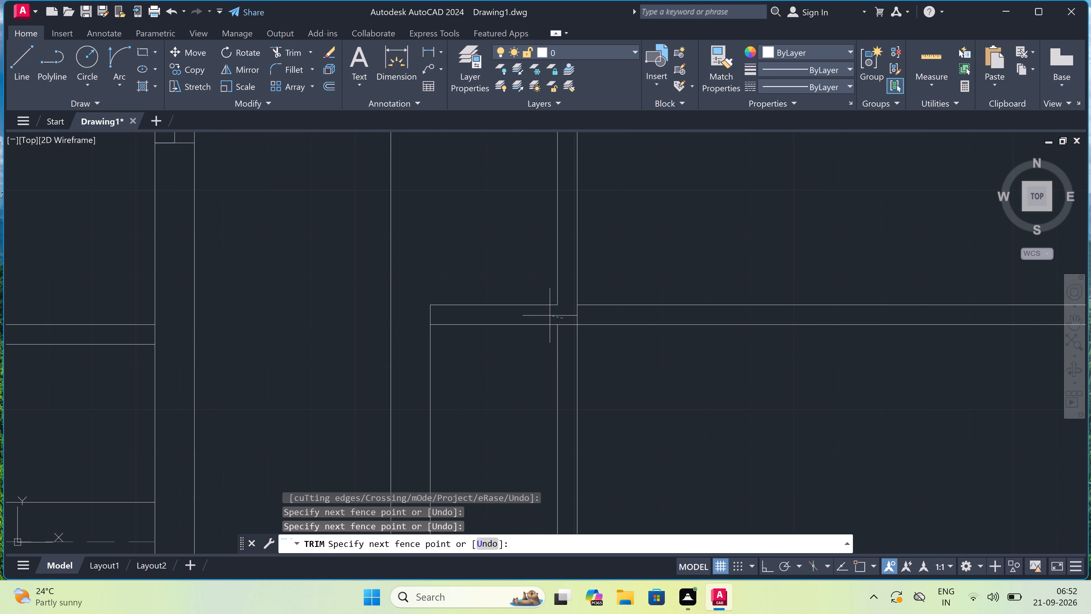
left_click(550, 316)
scroll(544, 318, "down", 2)
scroll(493, 298, "up", 1)
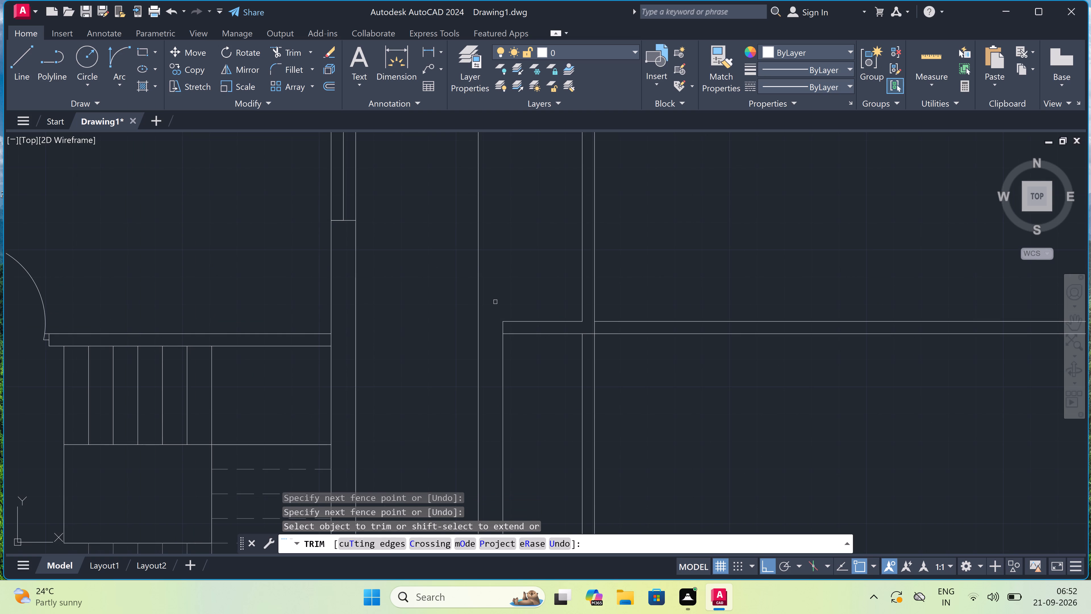
key("Escape")
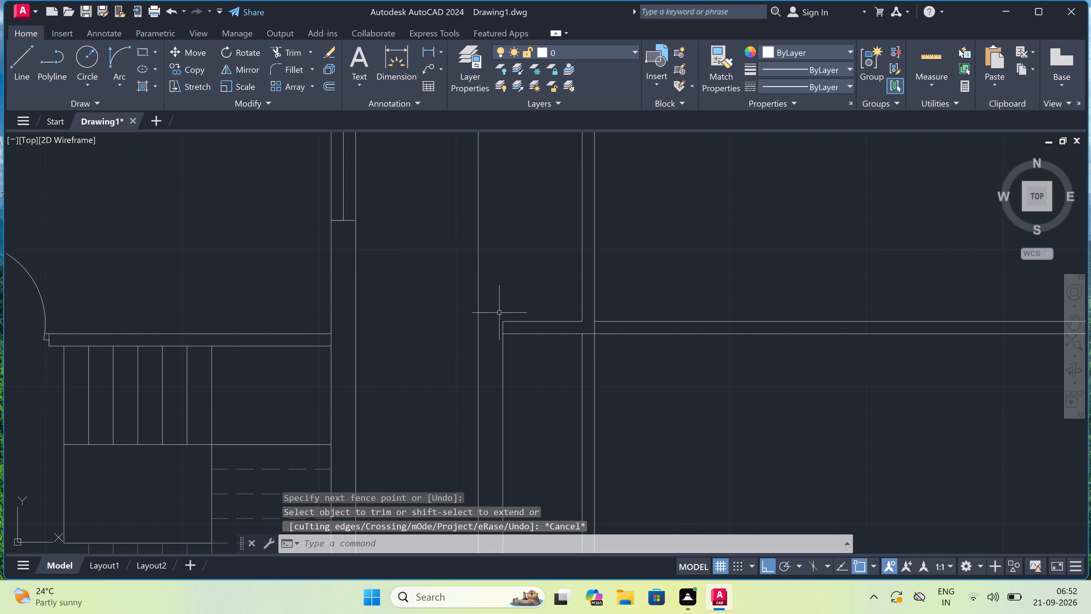
Draw a line from the horizontal partition's left corner to the outer wall line, back 2" to the right, and up to the top wall's outer line.
key("l")
key("space")
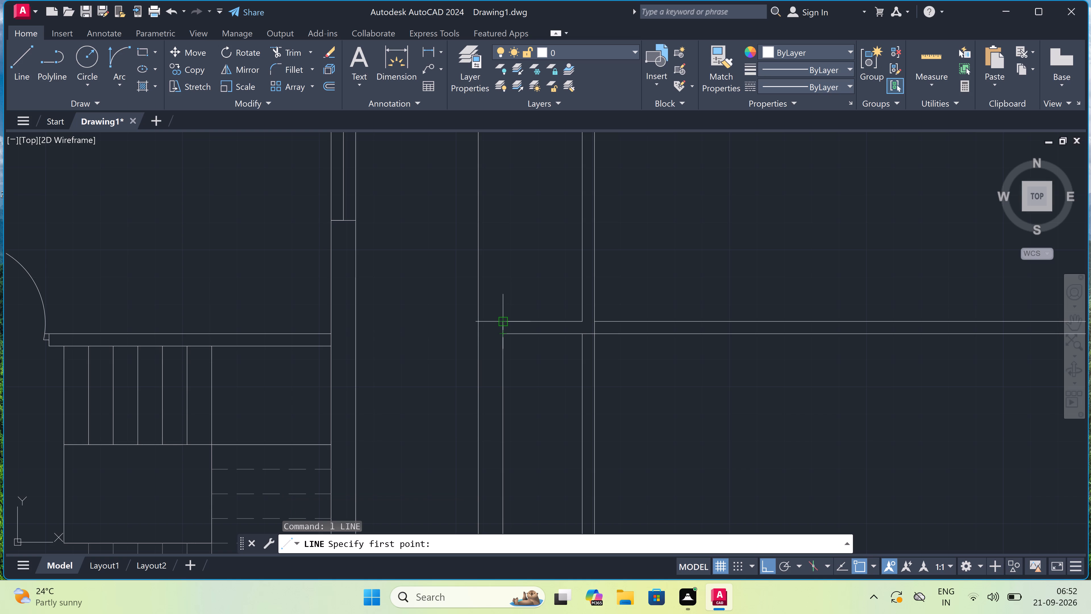
left_click(506, 325)
left_click_drag(479, 325, 484, 325)
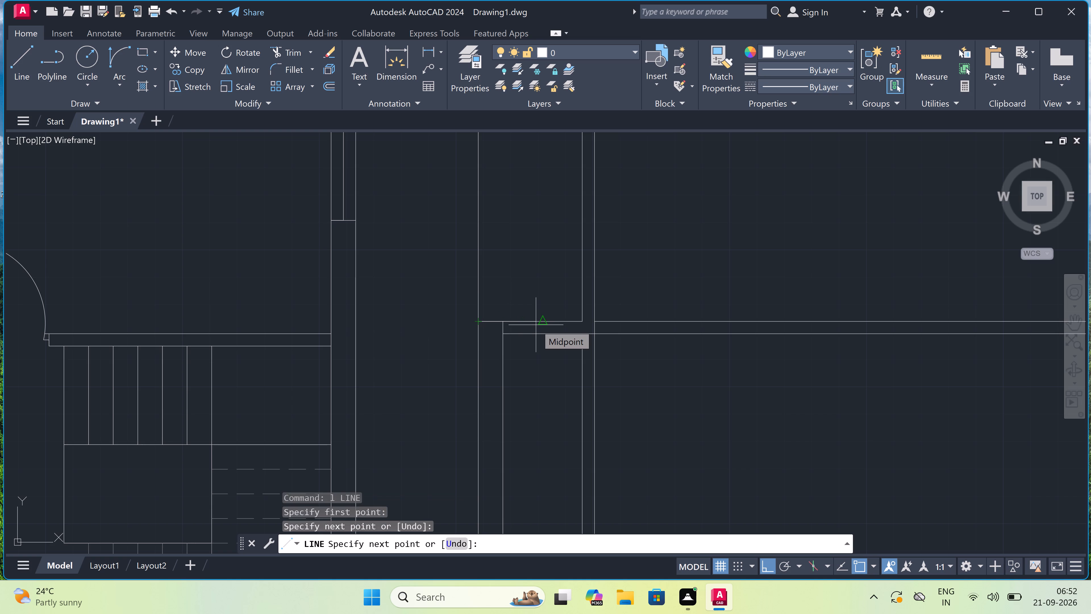
key("2")
key("shift+quotedbl")
key("space")
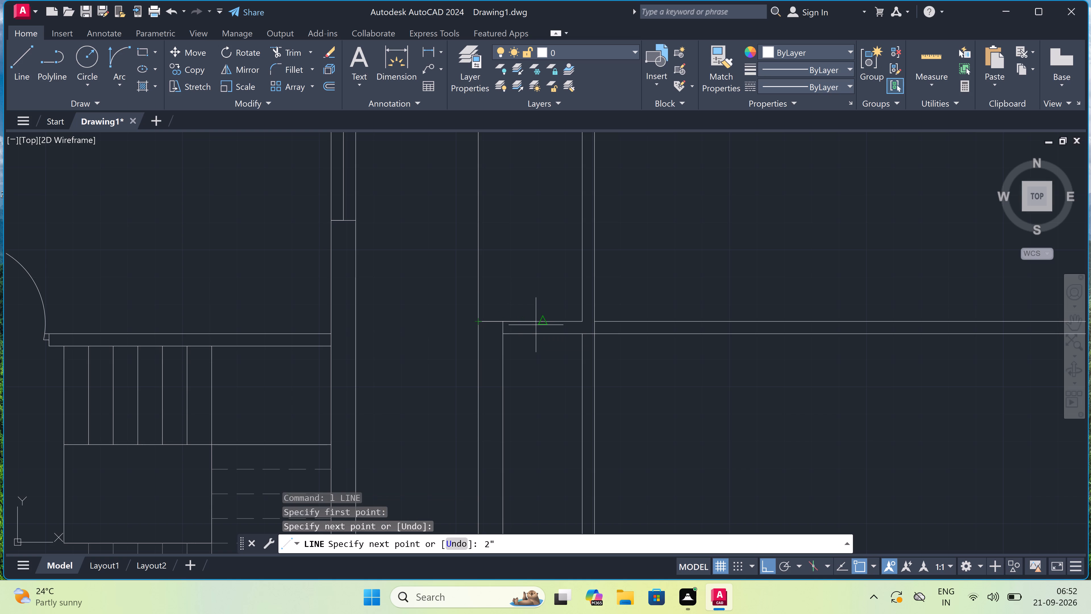
scroll(493, 254, "down", 4)
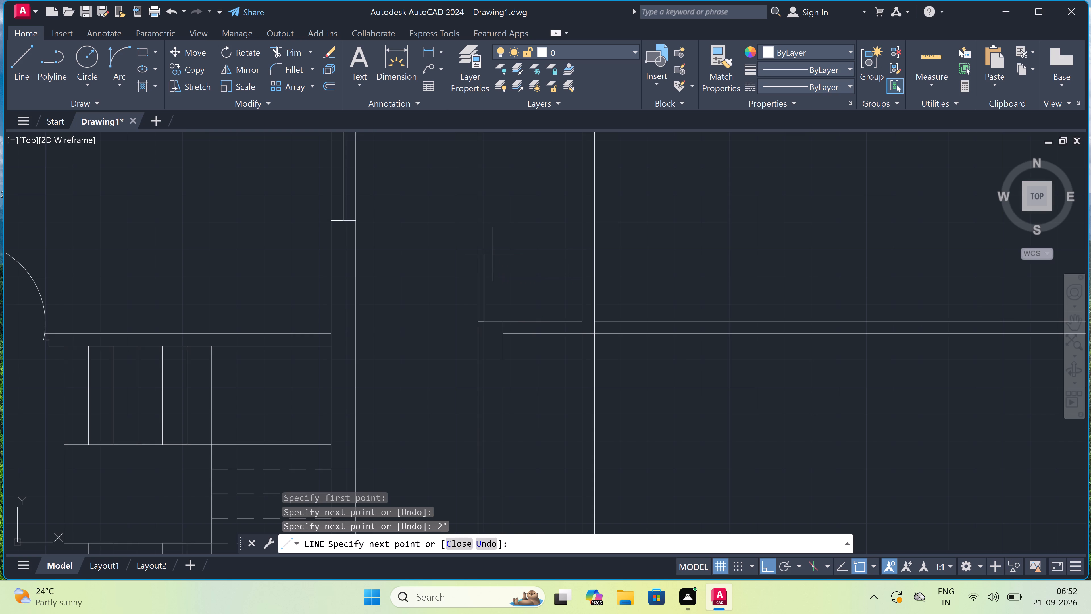
scroll(493, 254, "down", 1)
scroll(491, 209, "up", 4)
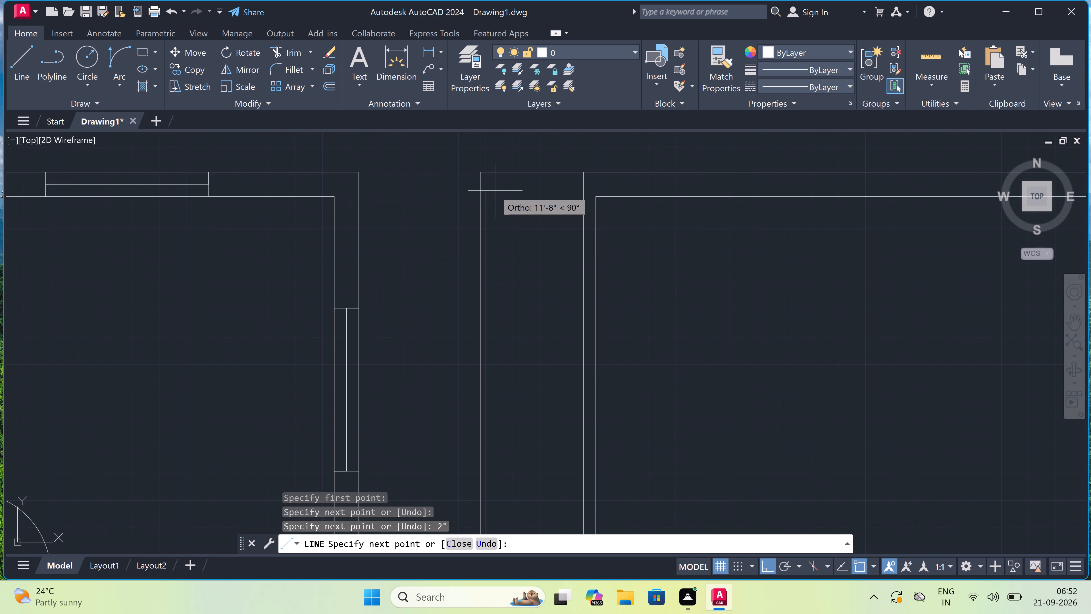
scroll(488, 177, "up", 1)
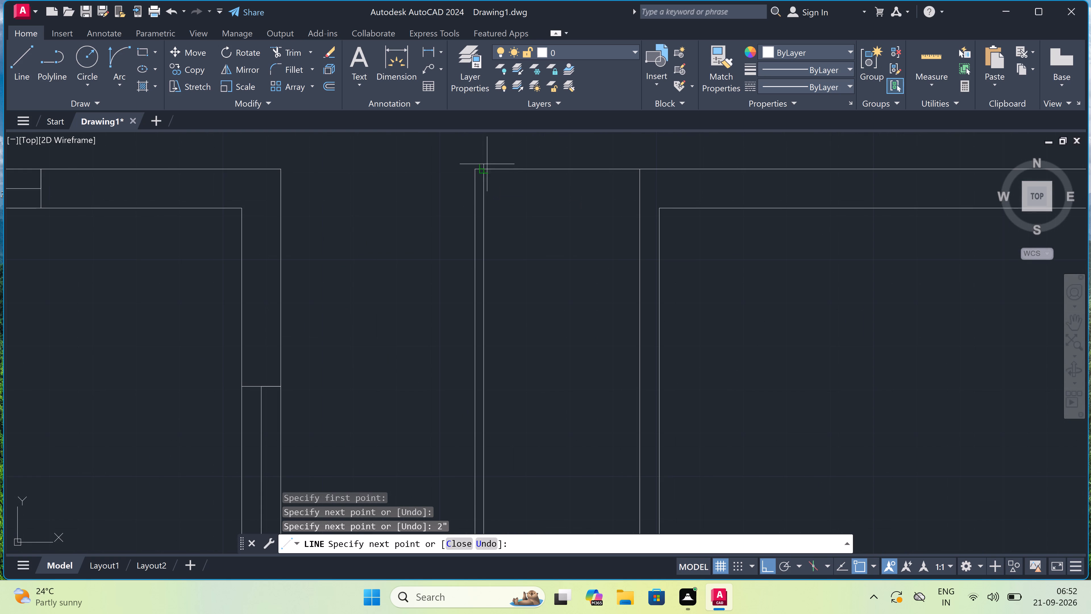
left_click(483, 170)
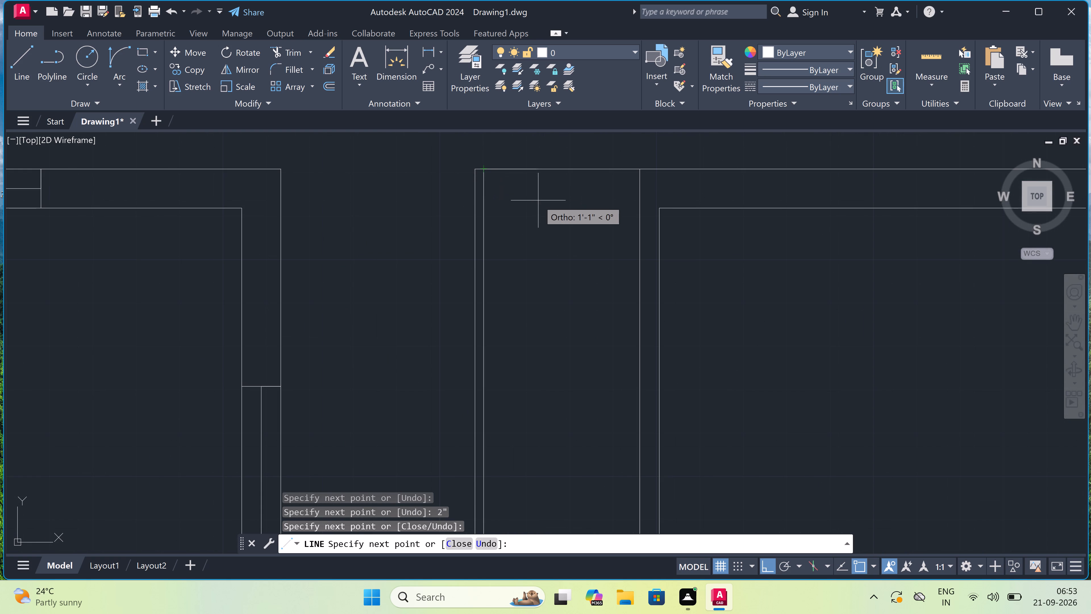
key("Escape")
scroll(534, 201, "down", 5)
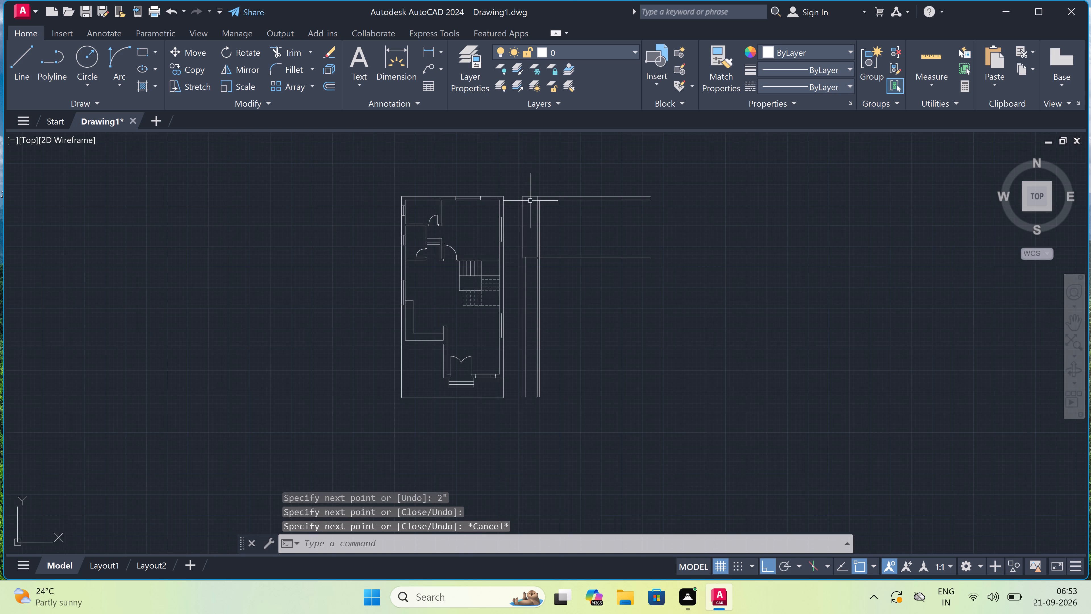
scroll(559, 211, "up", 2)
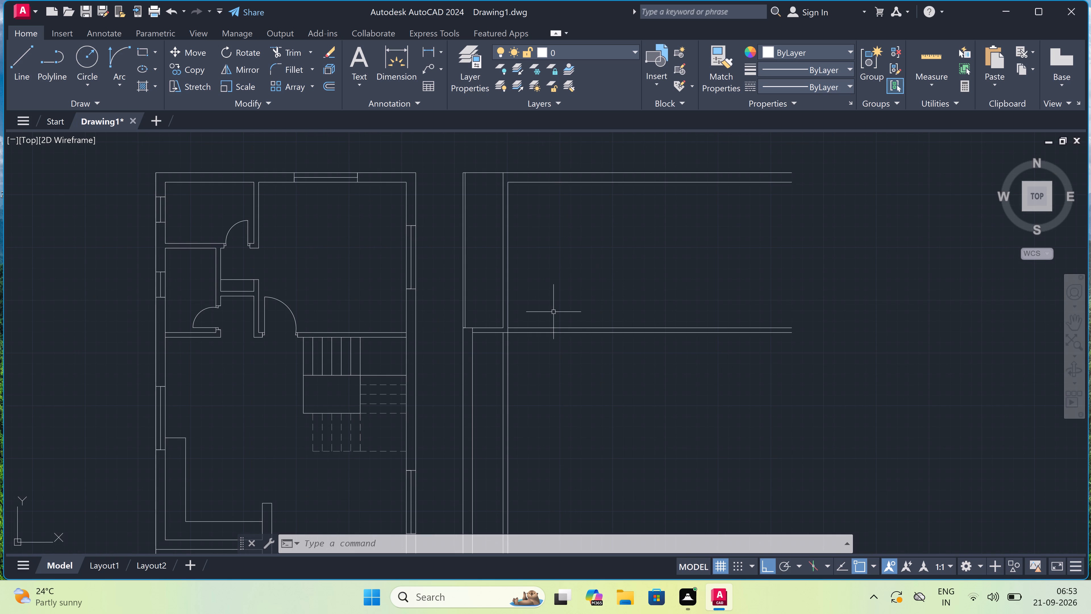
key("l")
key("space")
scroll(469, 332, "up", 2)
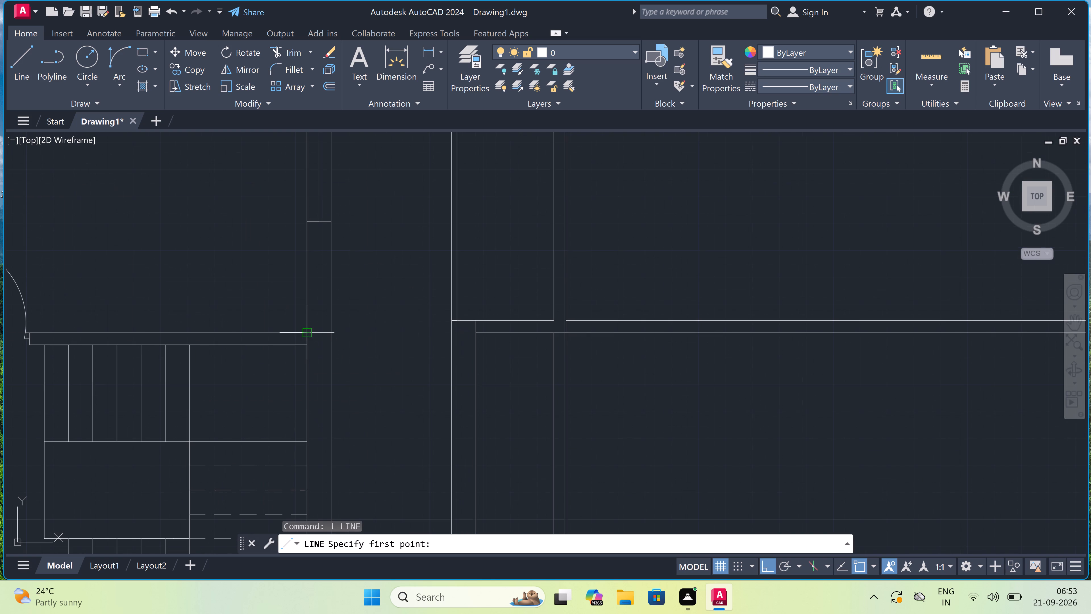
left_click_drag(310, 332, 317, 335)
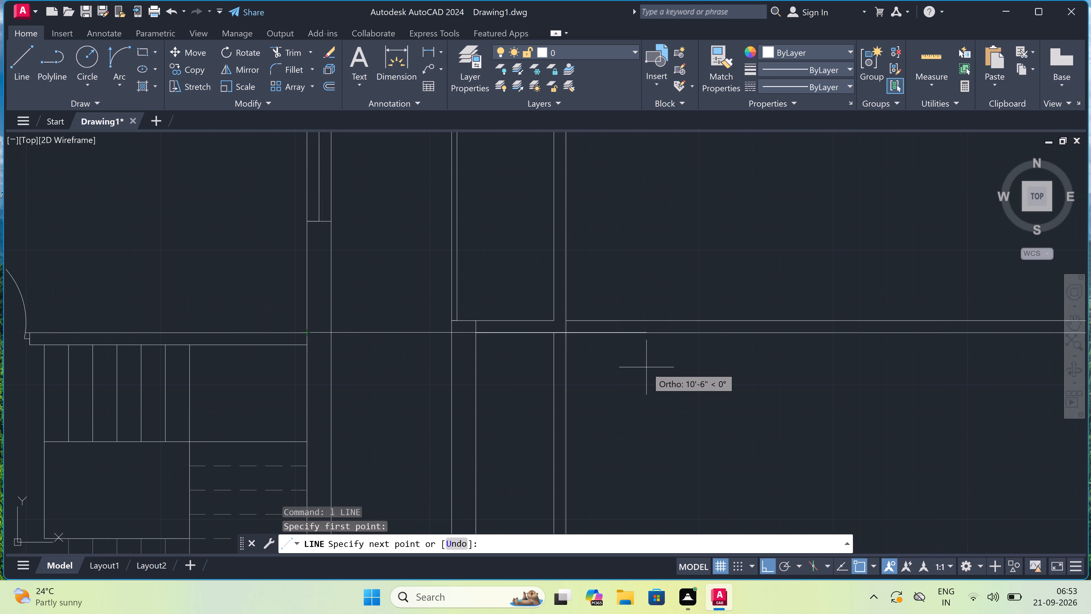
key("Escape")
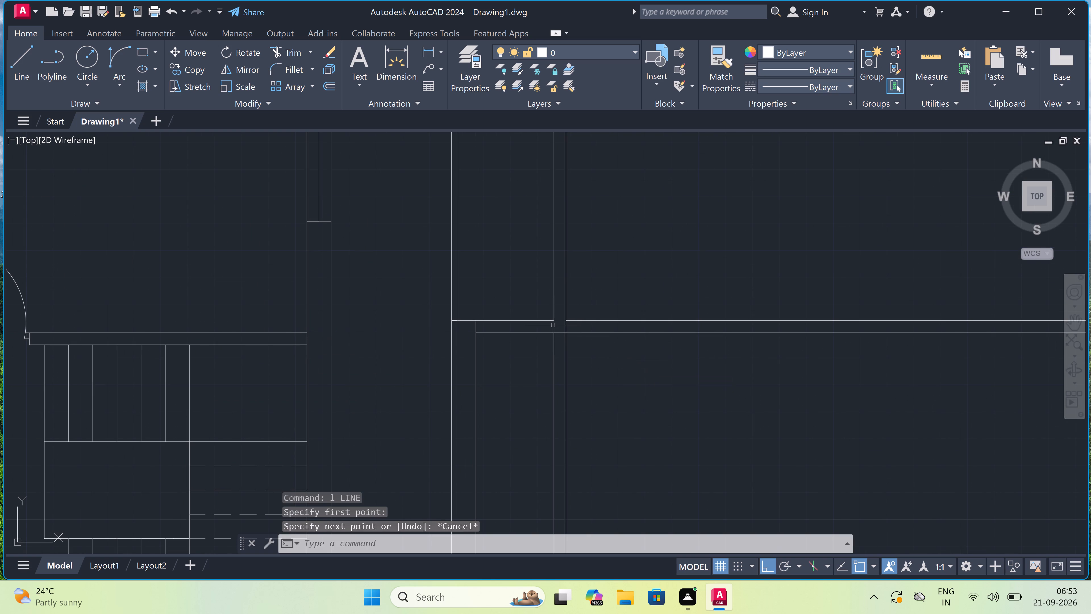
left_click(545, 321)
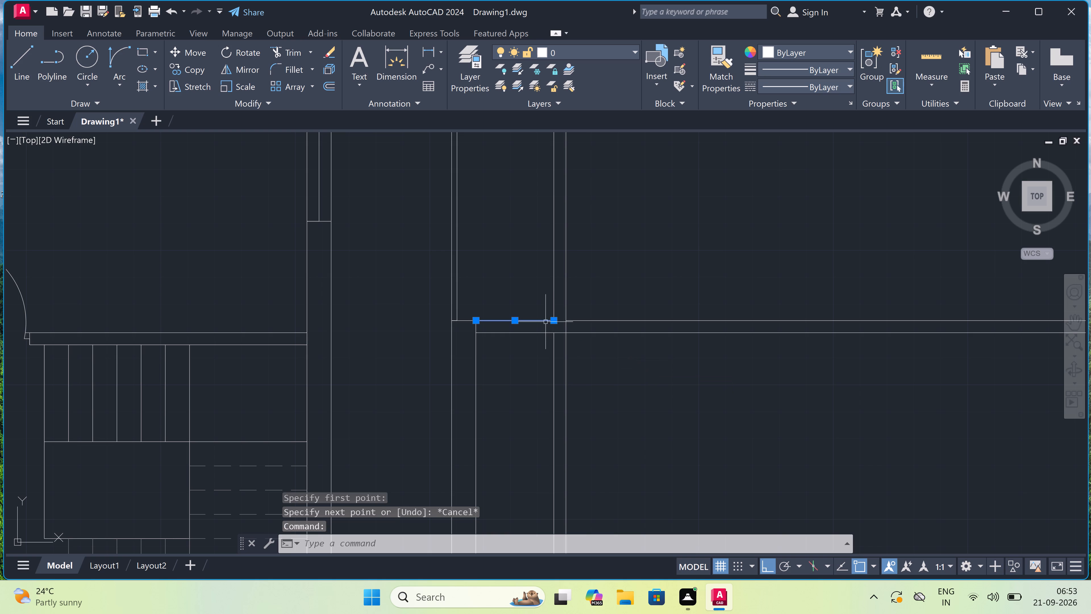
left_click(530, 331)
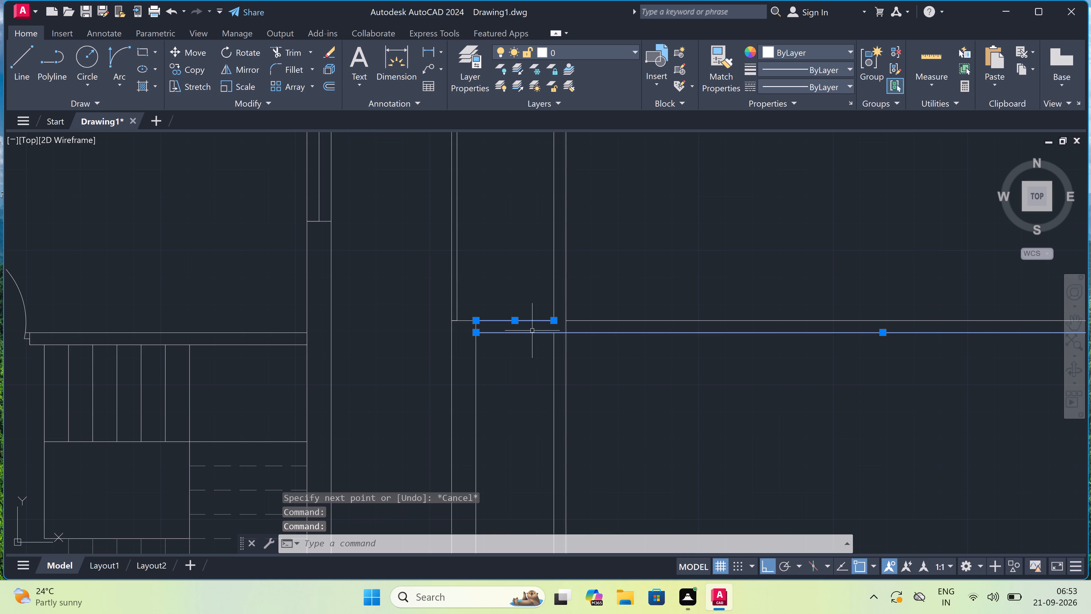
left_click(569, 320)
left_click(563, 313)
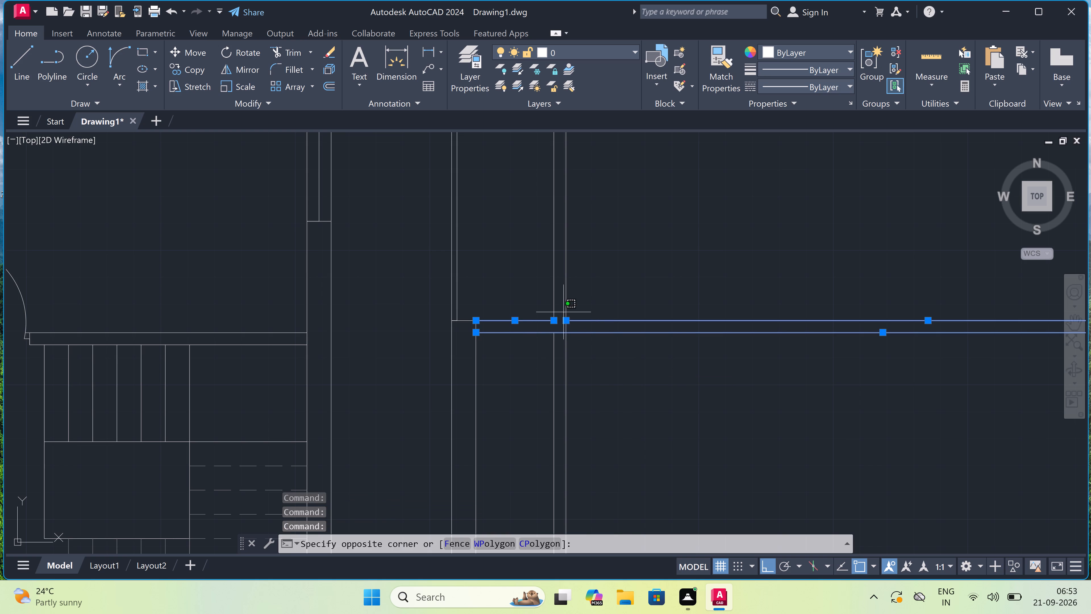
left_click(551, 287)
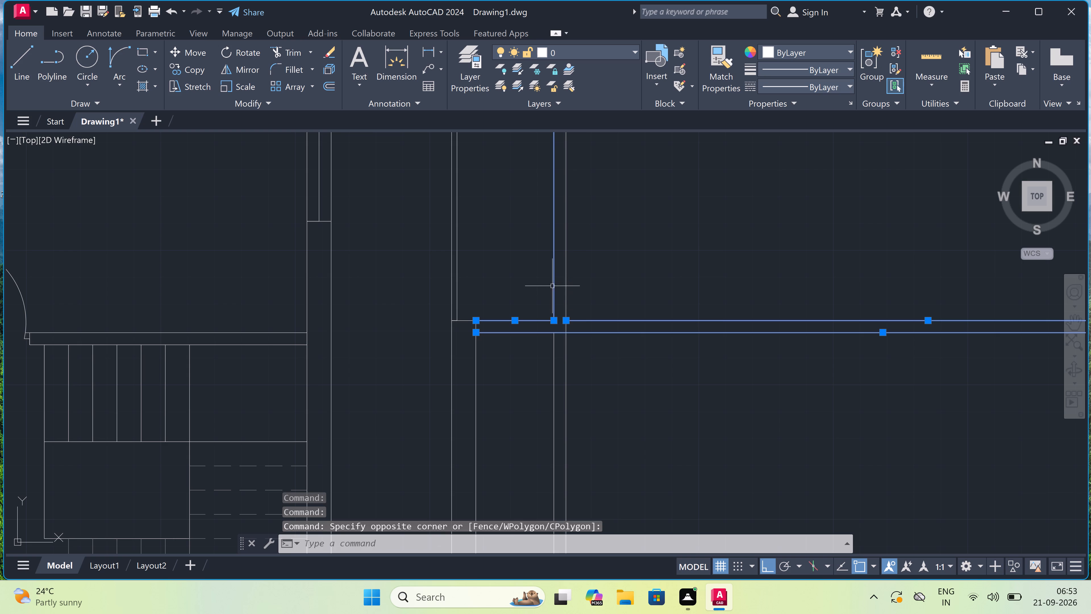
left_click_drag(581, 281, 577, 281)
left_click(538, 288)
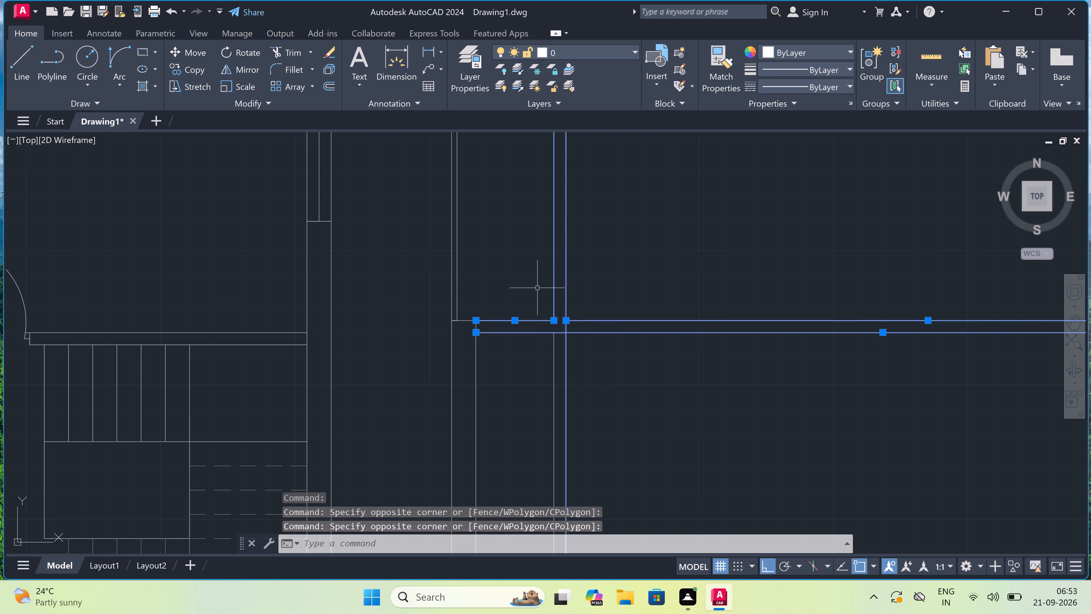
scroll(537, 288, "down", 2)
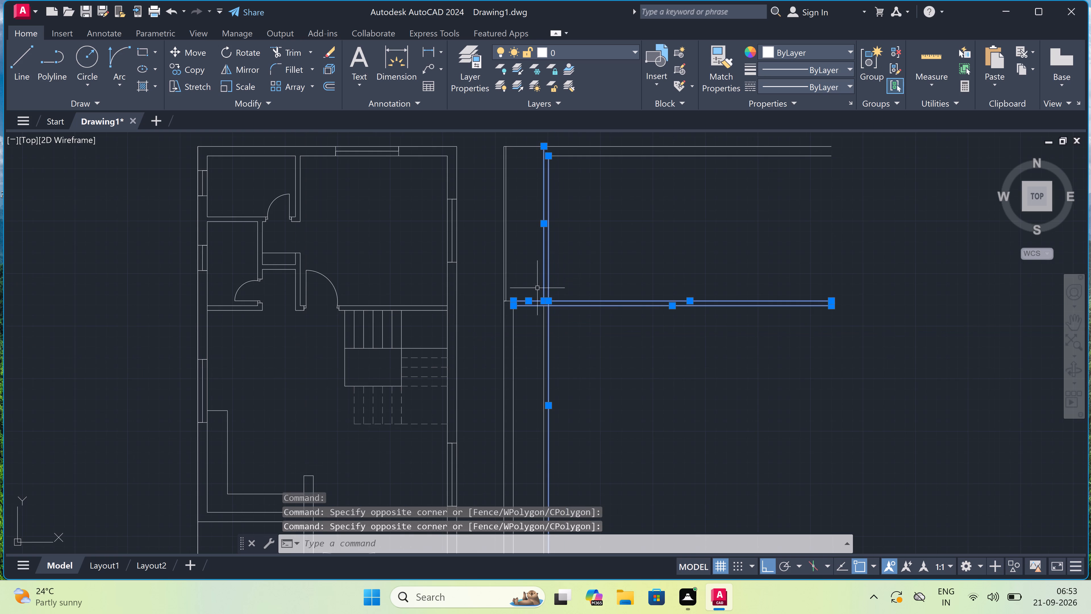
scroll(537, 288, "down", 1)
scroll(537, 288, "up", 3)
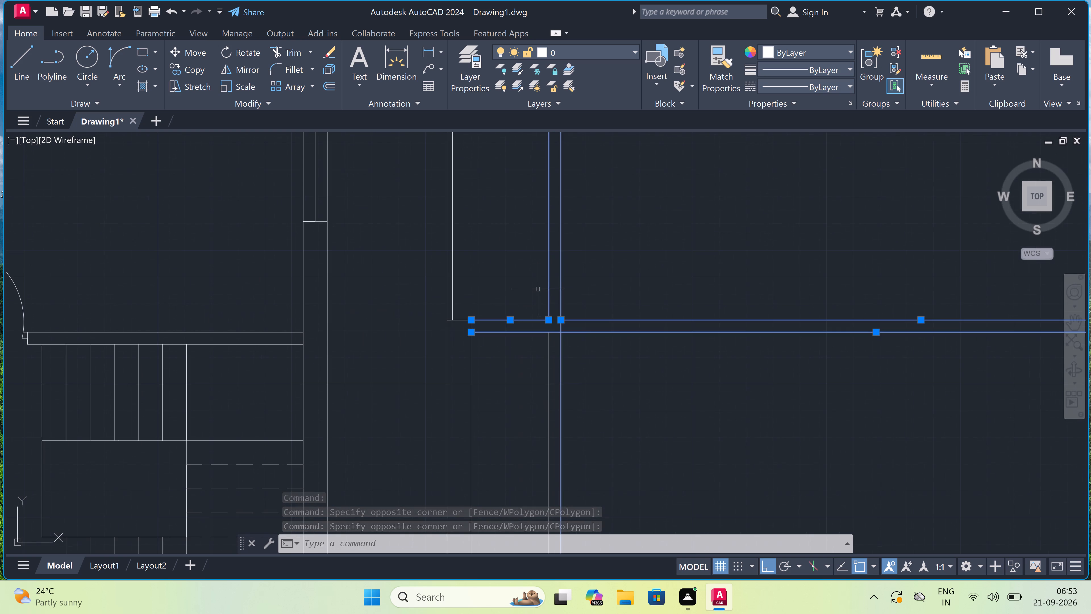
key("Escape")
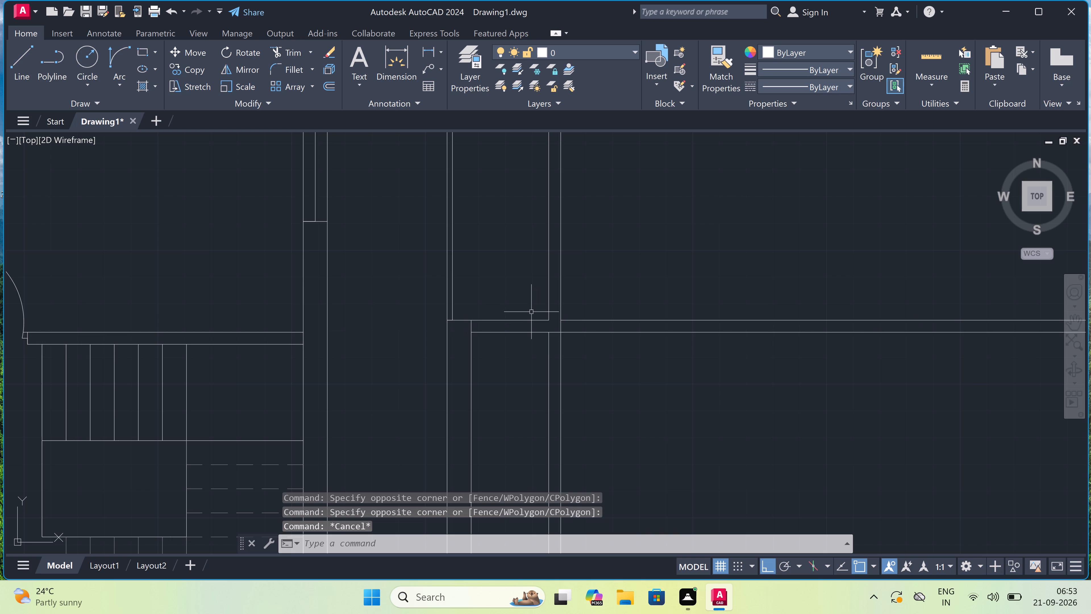
Move the horizontal and vertical partition lines down by one partition thickness, from the horizontal partition's upper-left corner to its lower-left corner.
scroll(532, 313, "up", 1)
left_click(600, 272)
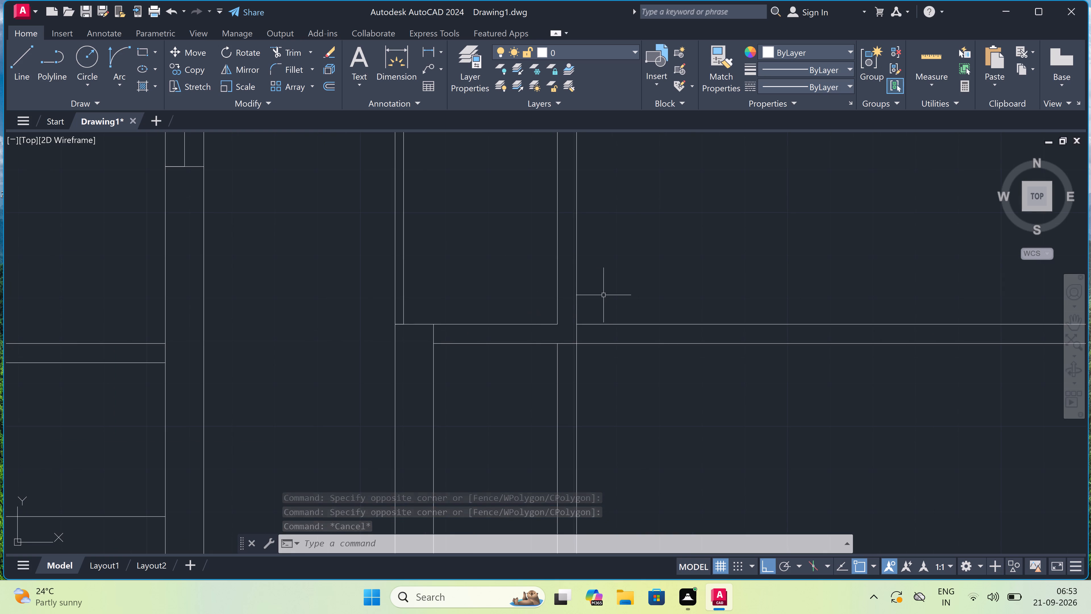
left_click(504, 305)
left_click_drag(636, 309, 638, 316)
left_click(623, 409)
left_click(561, 396)
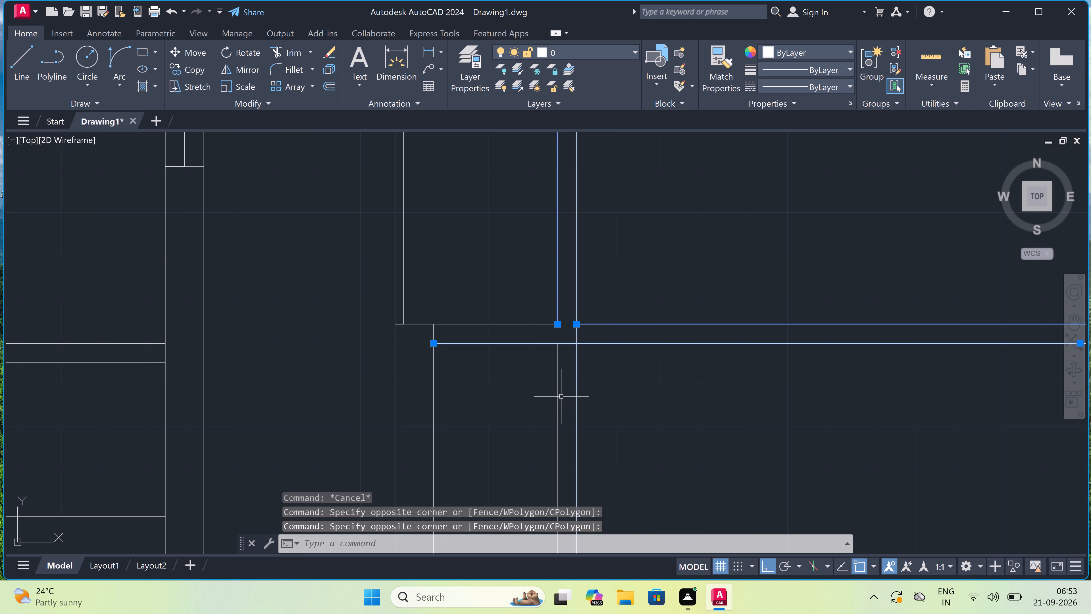
left_click(529, 414)
left_click_drag(521, 298, 519, 302)
left_click(500, 328)
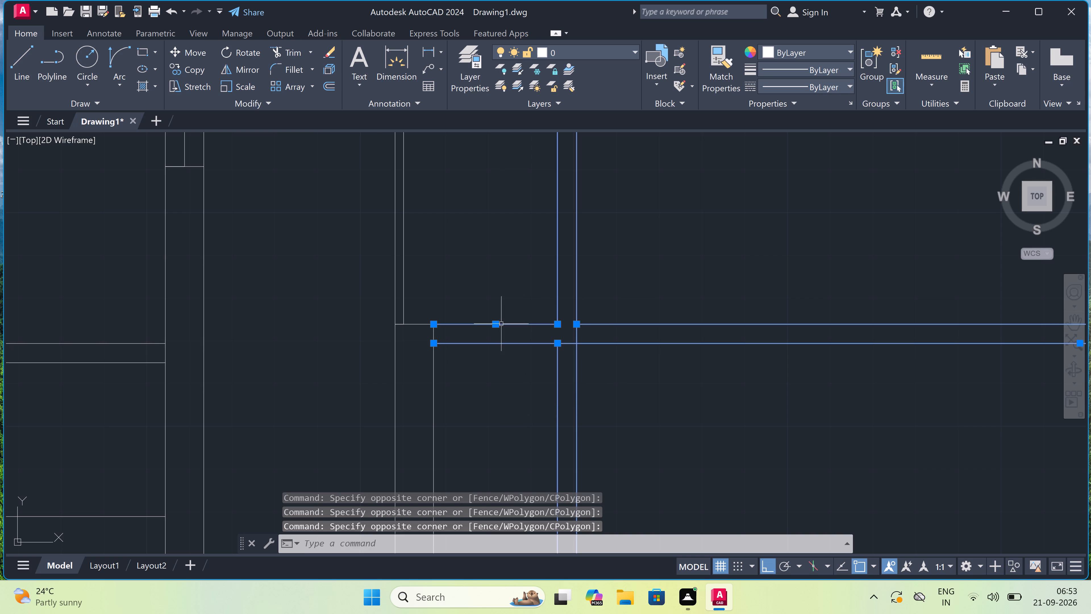
left_click(179, 49)
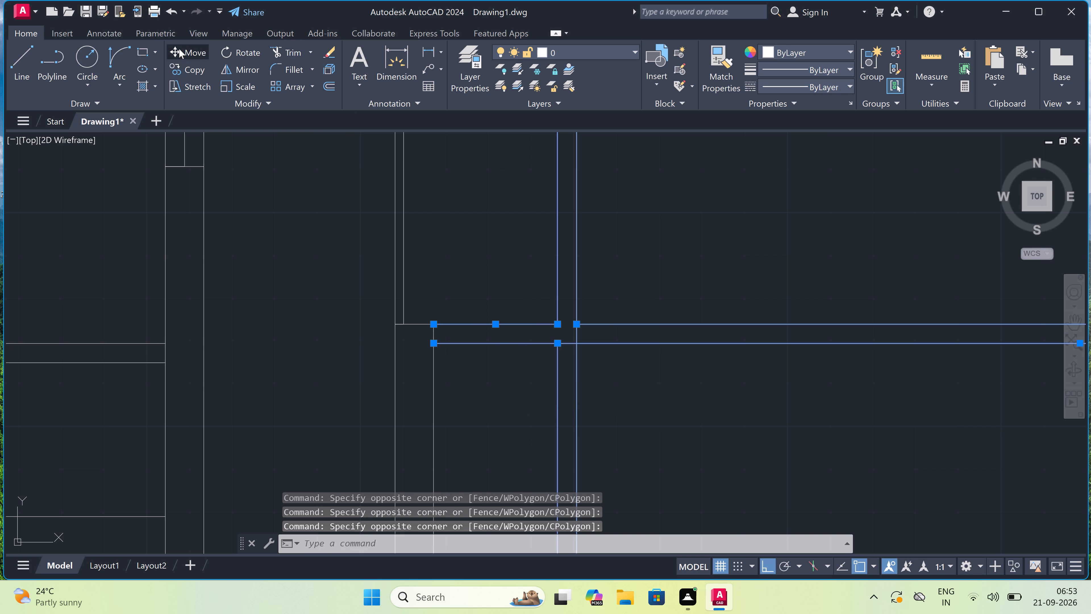
left_click(433, 321)
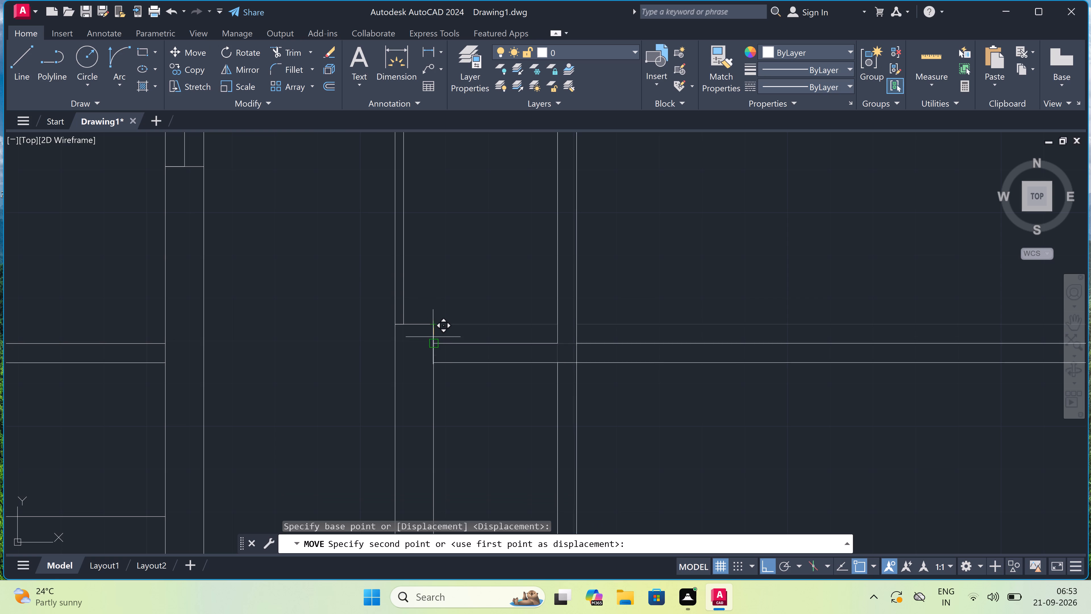
left_click(433, 340)
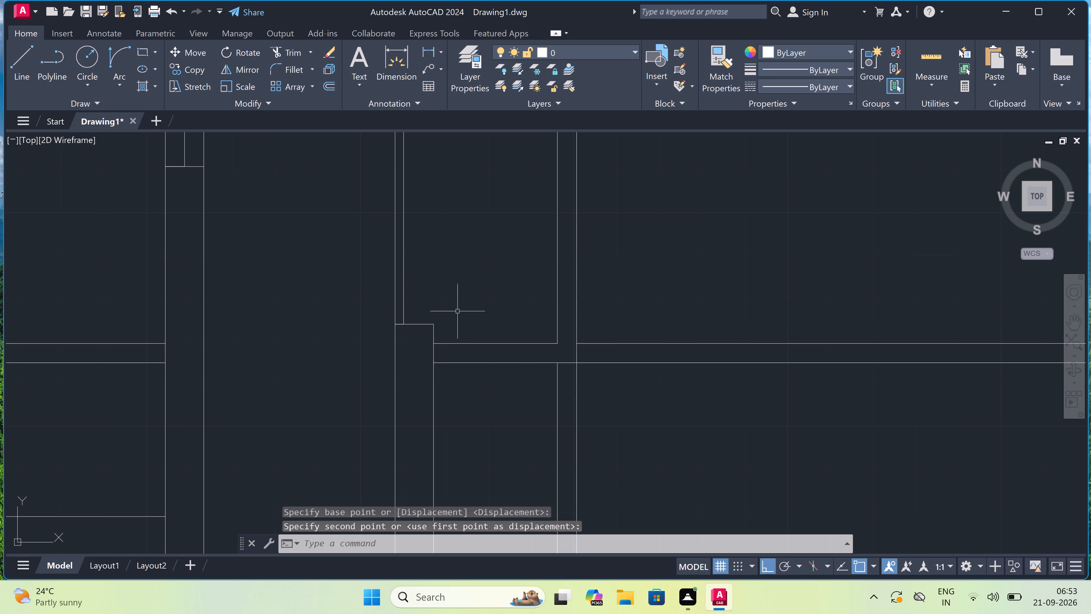
Draw a line from the moved partition's upper-left corner to the outer wall line, back 2" to the right, and up to the thin wall's inner line.
scroll(464, 320, "down", 2)
scroll(462, 321, "up", 2)
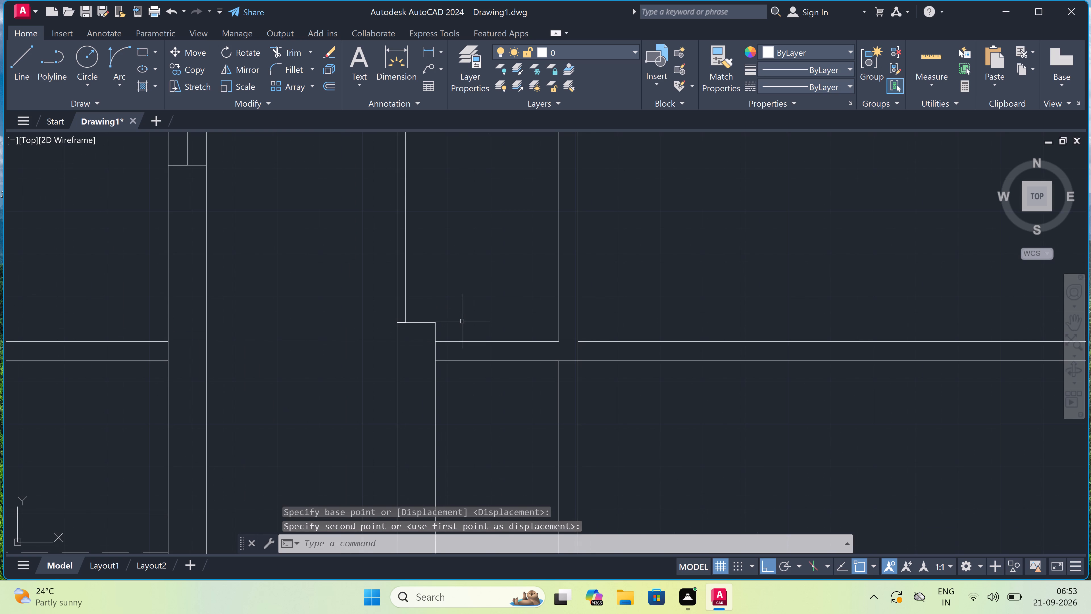
scroll(443, 332, "up", 2)
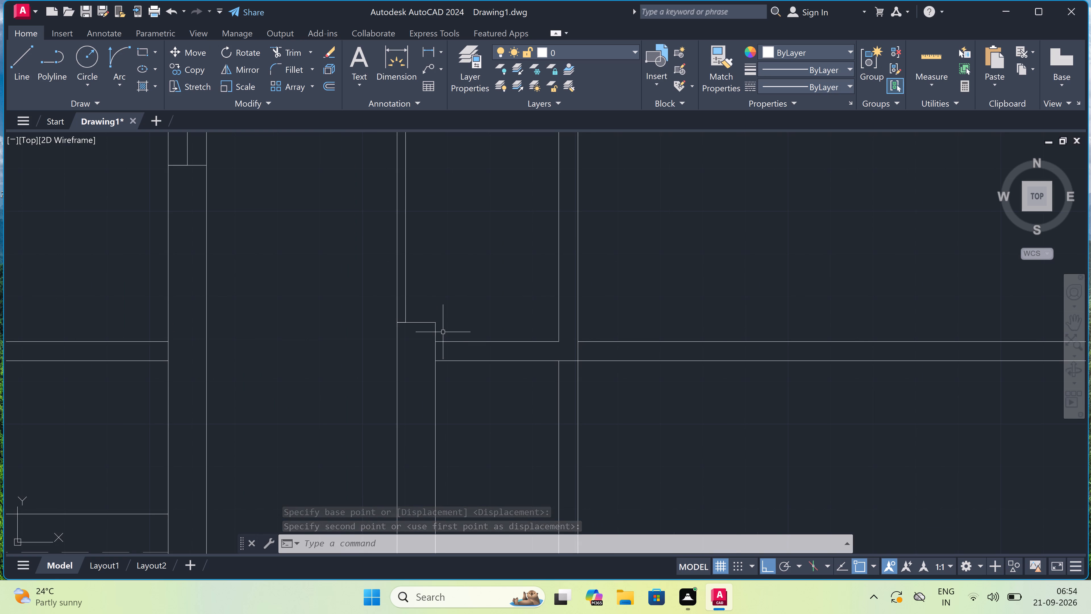
key("l")
key("space")
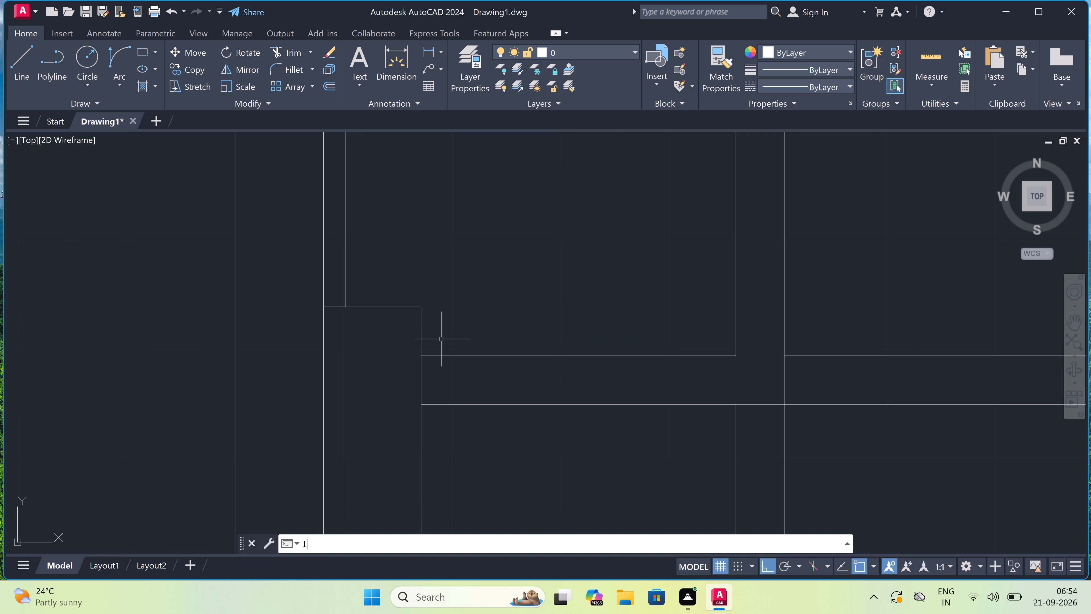
left_click(420, 355)
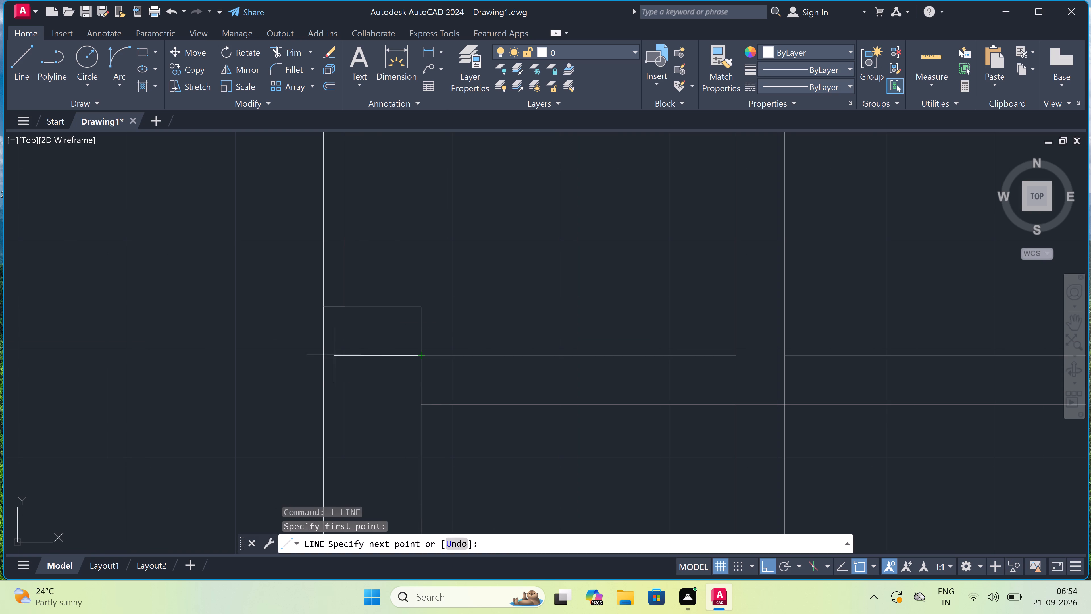
left_click_drag(324, 353, 331, 354)
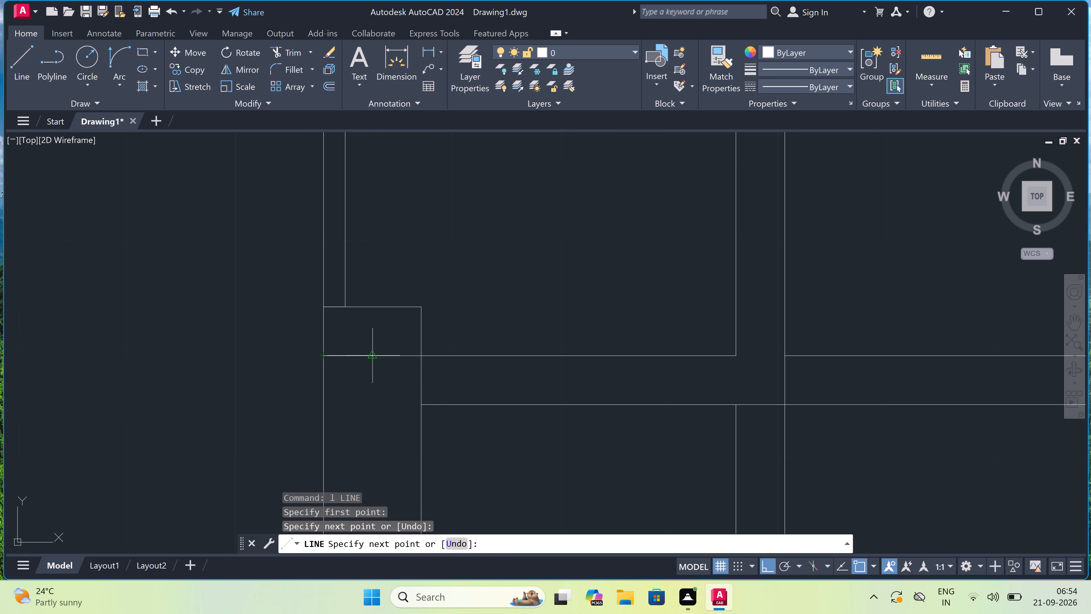
key("2")
type("\"")
key("space")
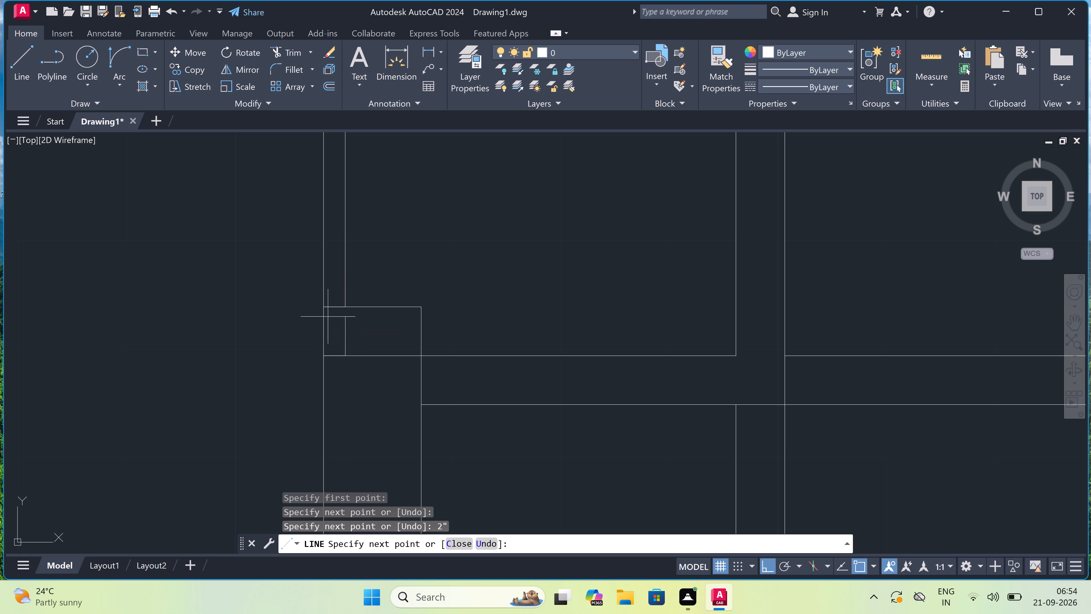
left_click(342, 306)
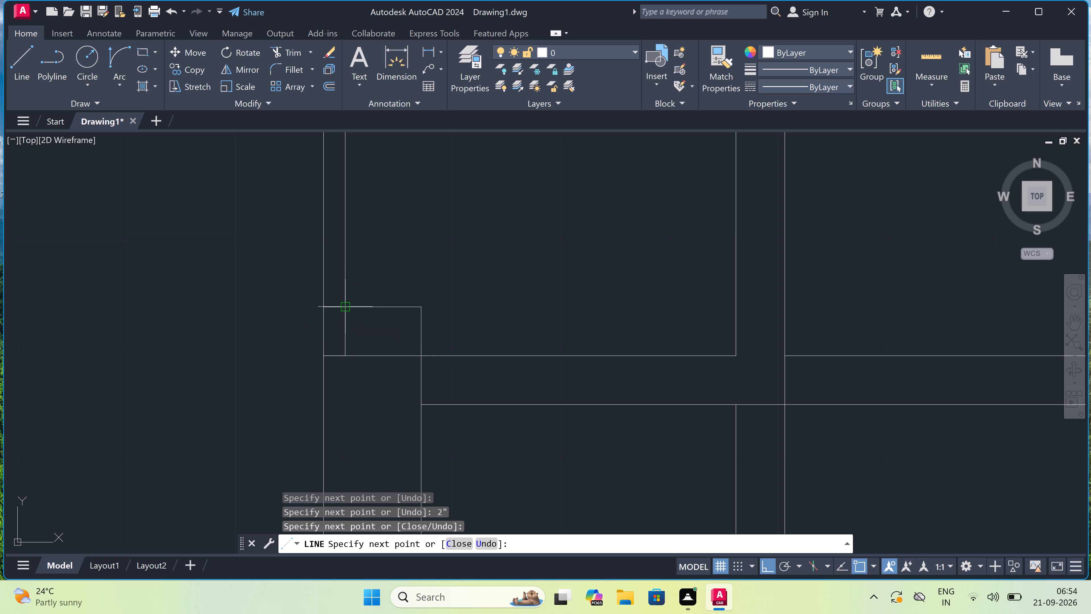
key("Escape")
Trim the old horizontal end line and the leftover left wall inner line above the moved horizontal partition.
type("tr")
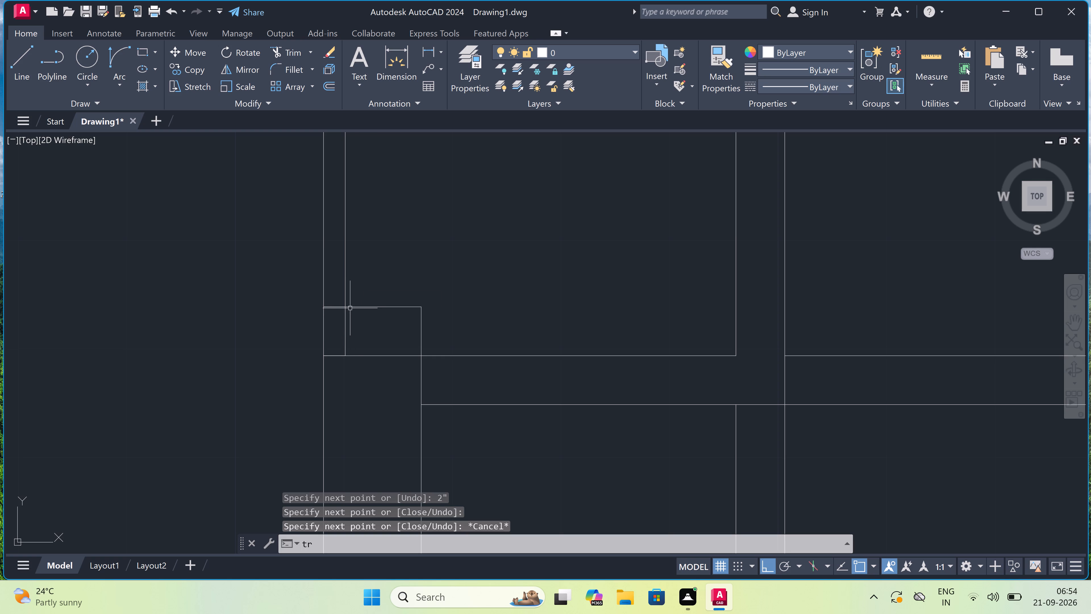
key("space")
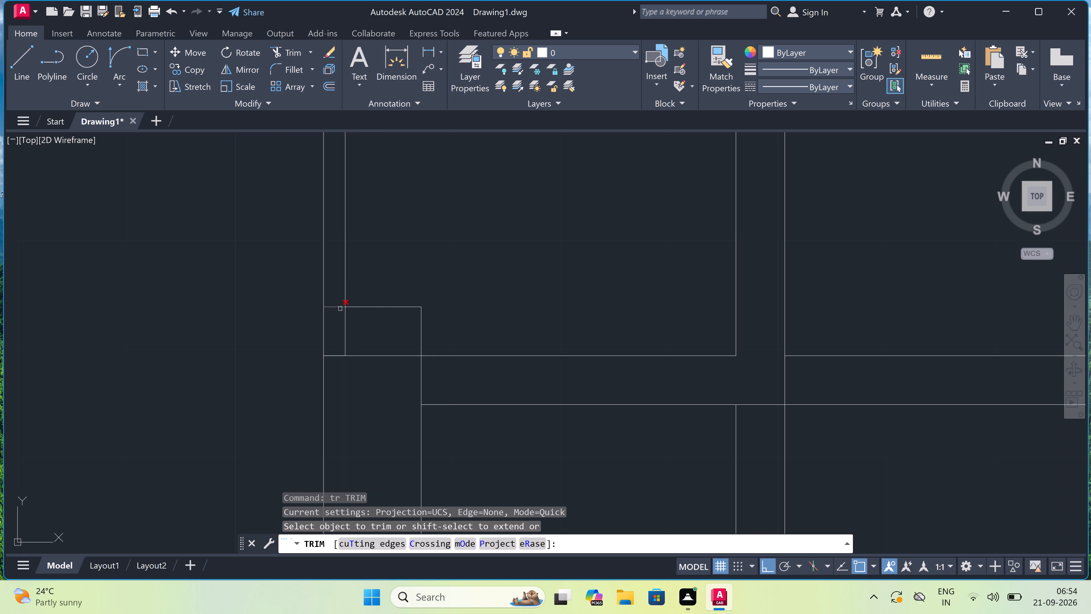
left_click(339, 308)
double_click(339, 308)
left_click(365, 316)
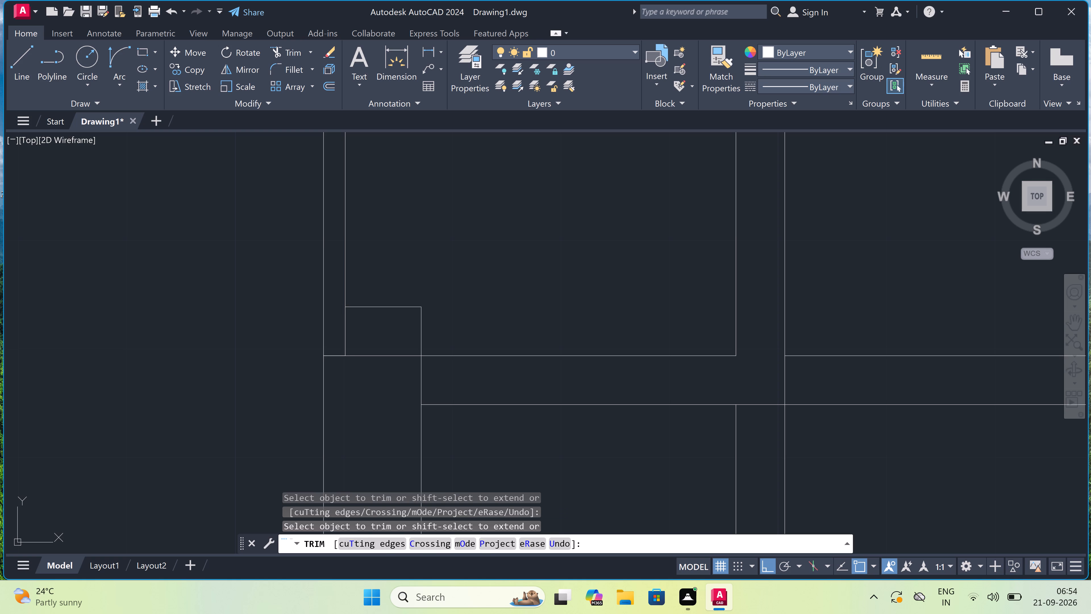
left_click(382, 290)
left_click(395, 326)
left_click(444, 328)
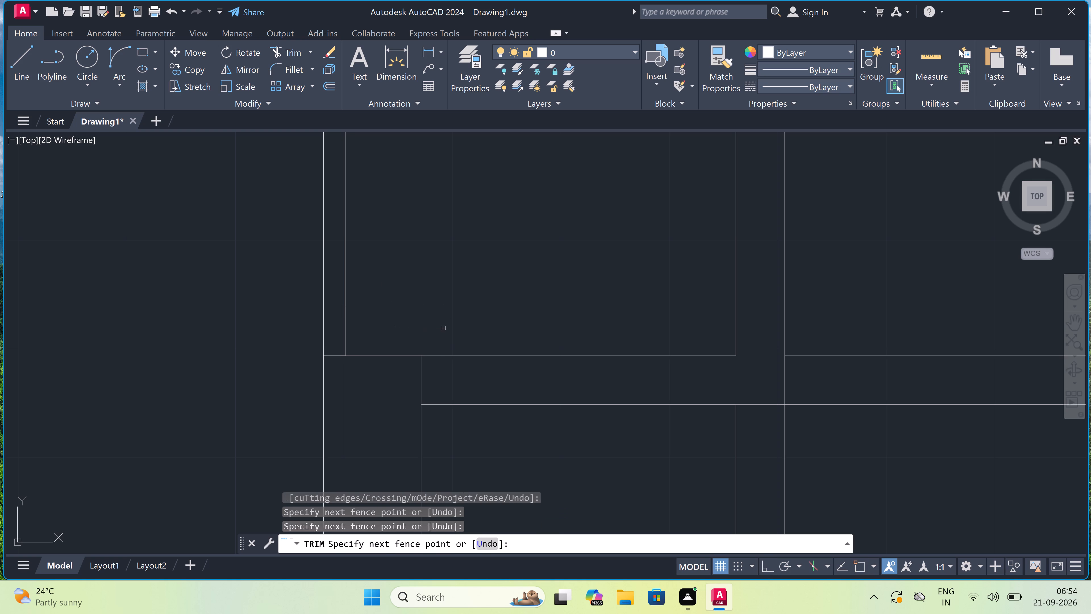
scroll(444, 328, "down", 3)
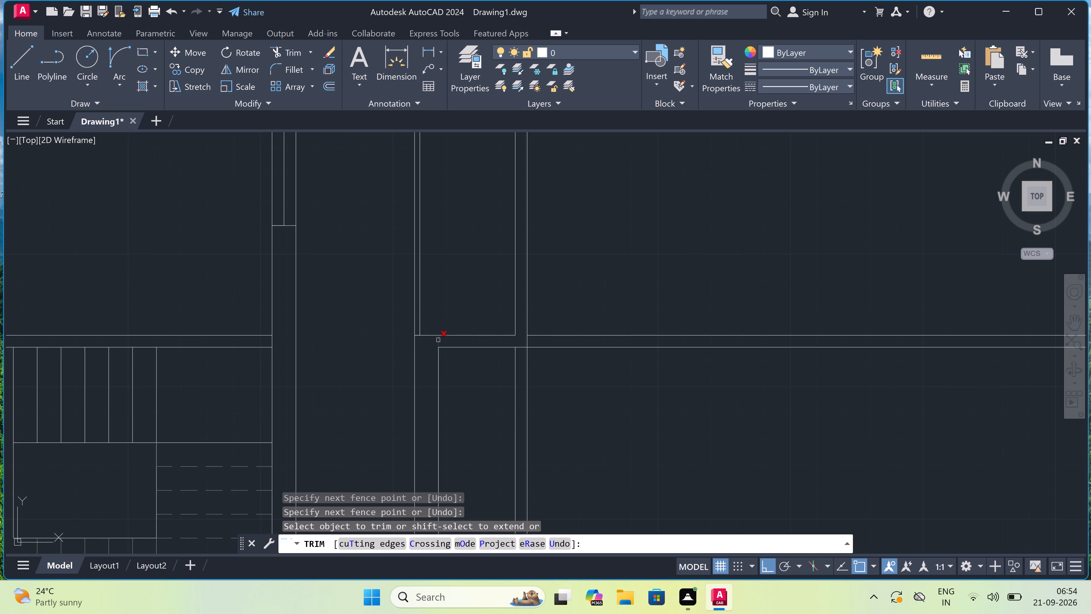
scroll(438, 341, "down", 1)
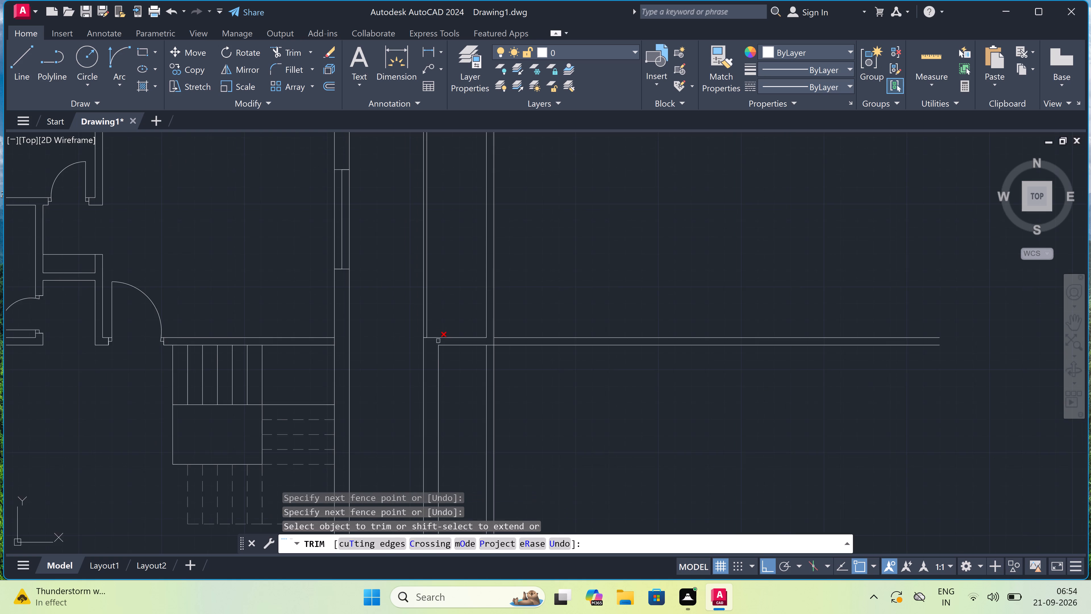
scroll(438, 341, "down", 1)
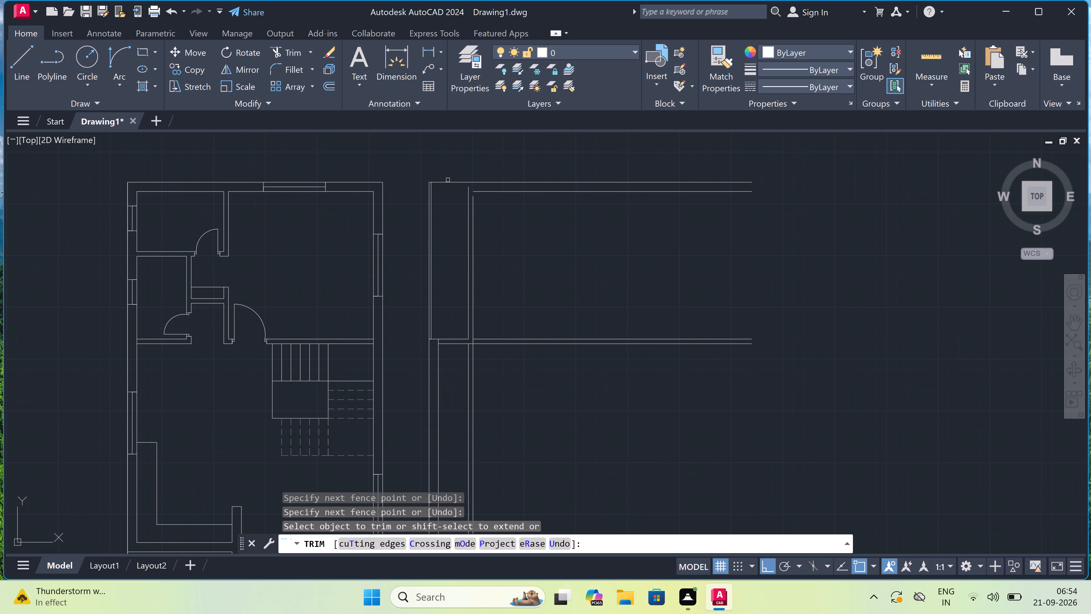
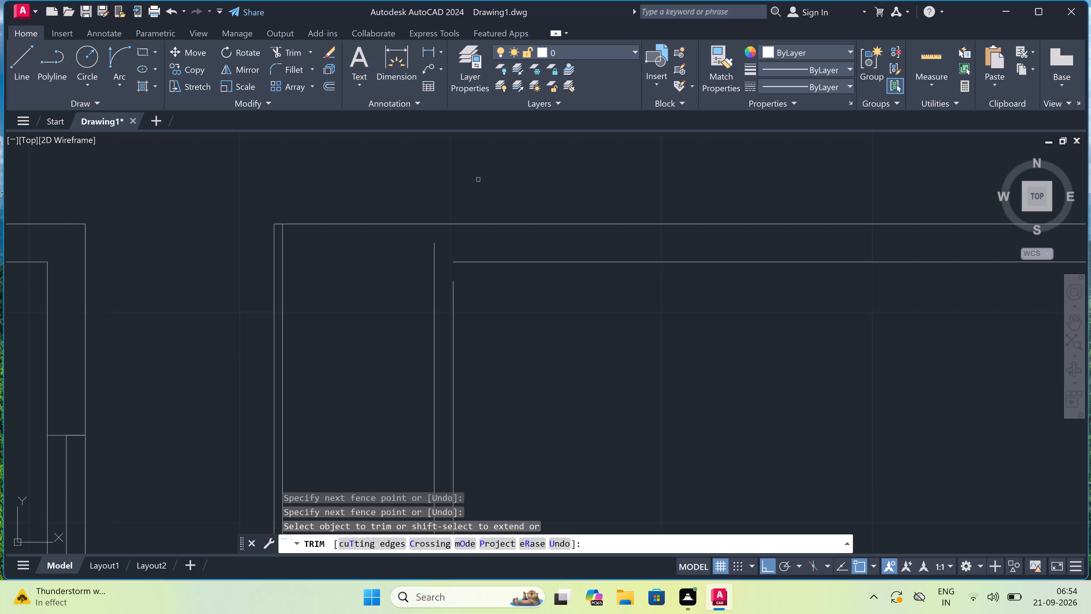
Trim away the top wall's inner line beyond the vertical partition in the second plan.
left_click(481, 242)
left_click(482, 329)
scroll(481, 283, "down", 3)
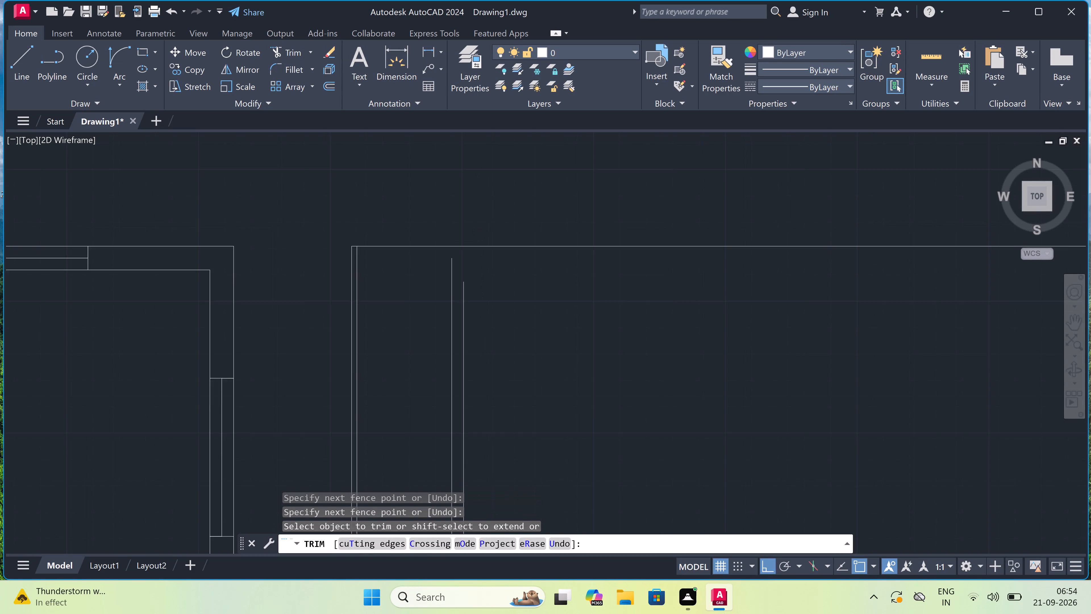
scroll(481, 283, "up", 2)
key("Escape")
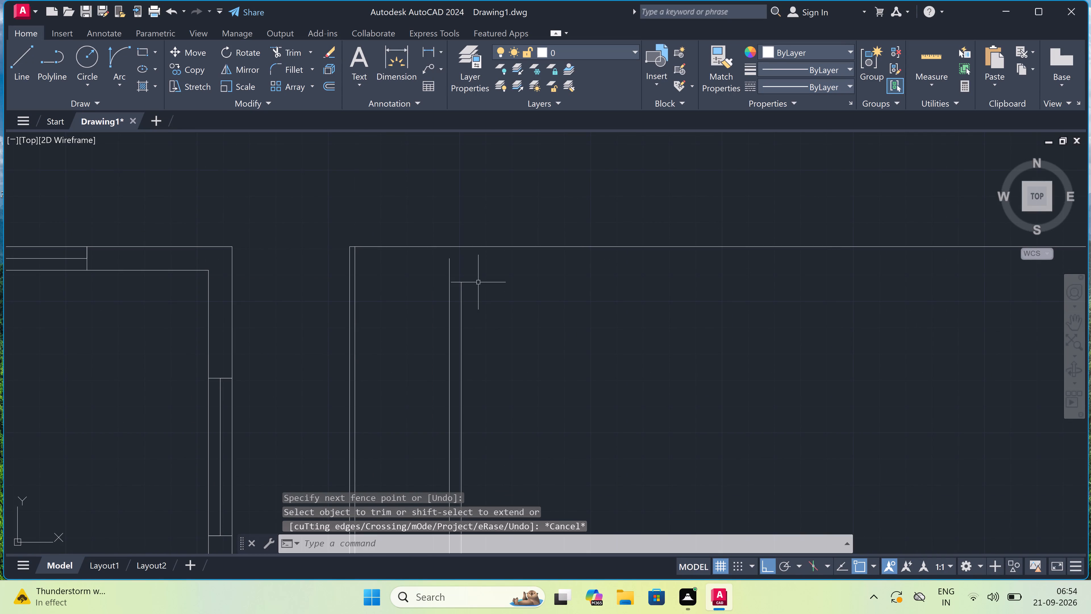
Offset the second plan's top outer wall line 9" downward to form the wall's inner line.
key("o")
key("space")
left_click_drag(535, 247, 536, 254)
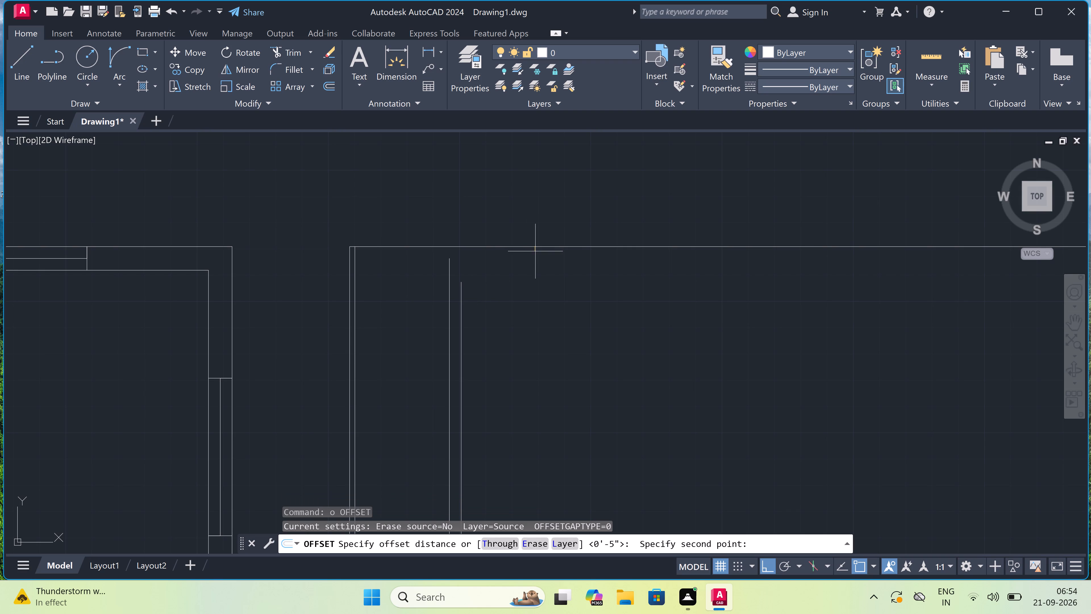
key("9")
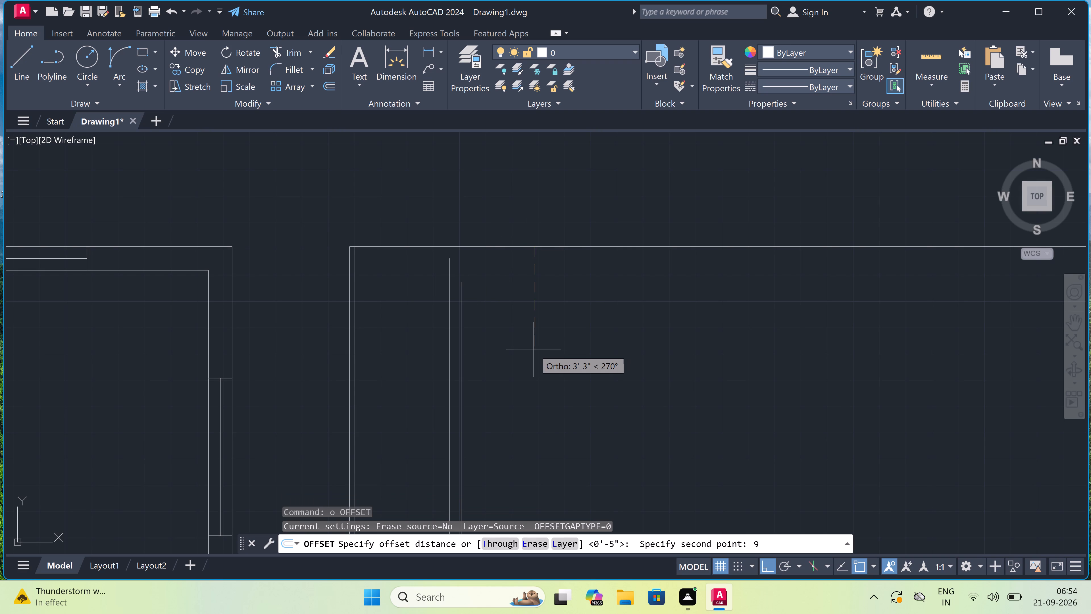
type("\"")
key("space")
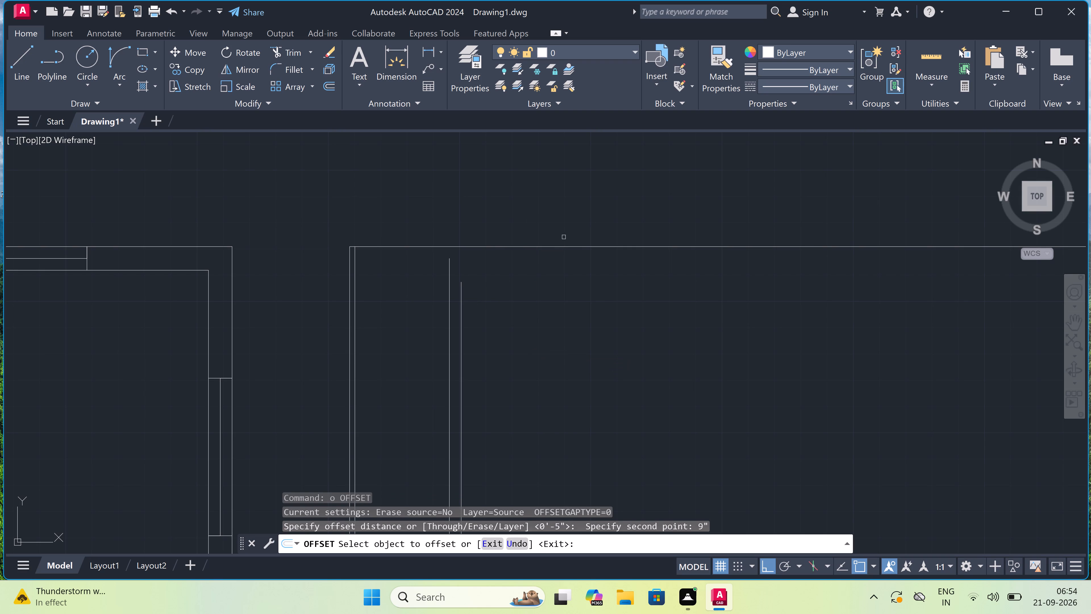
left_click(560, 248)
left_click(554, 271)
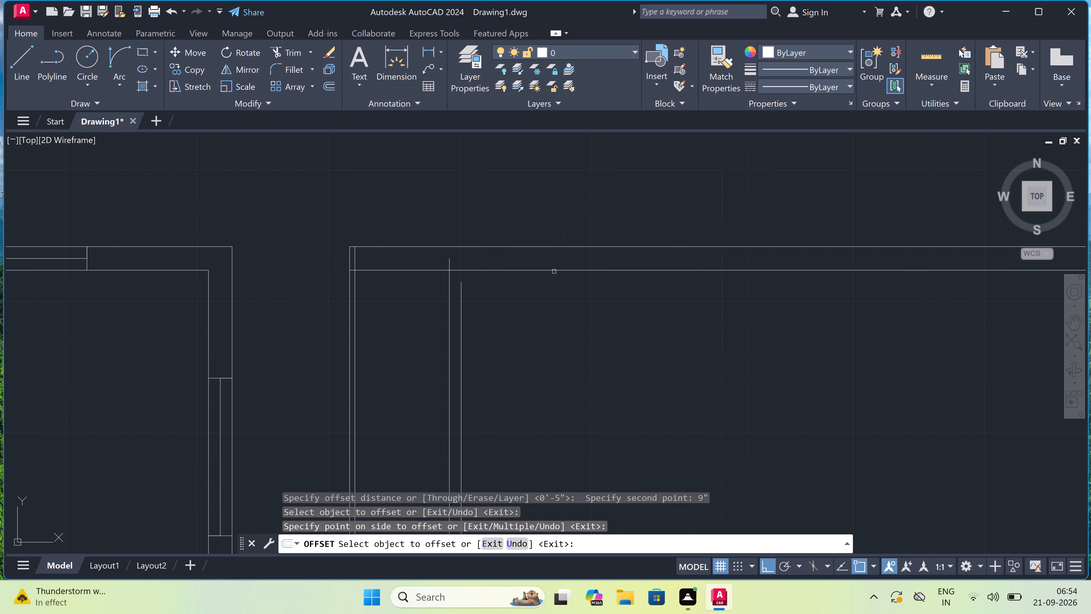
scroll(484, 278, "up", 2)
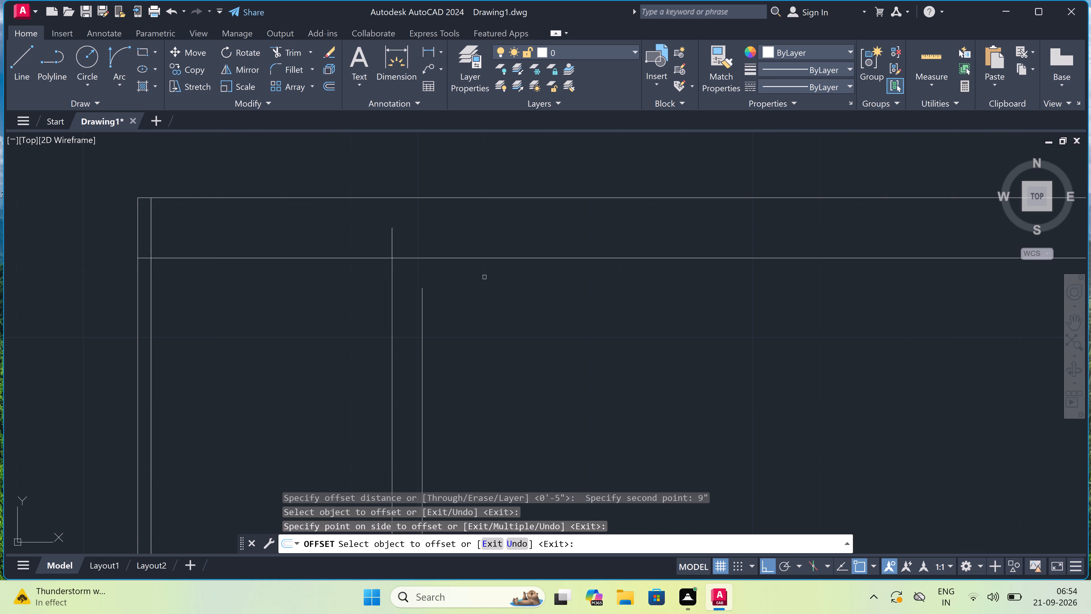
key("Escape")
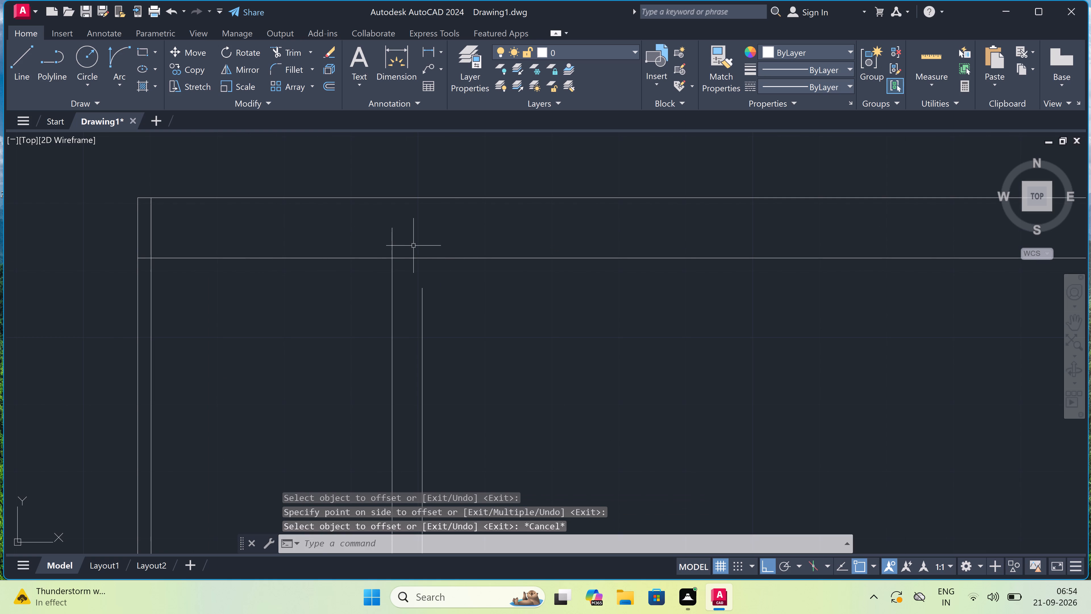
Extend the vertical partition's right line up to the top wall's inner line.
scroll(430, 244, "down", 3)
scroll(435, 246, "up", 1)
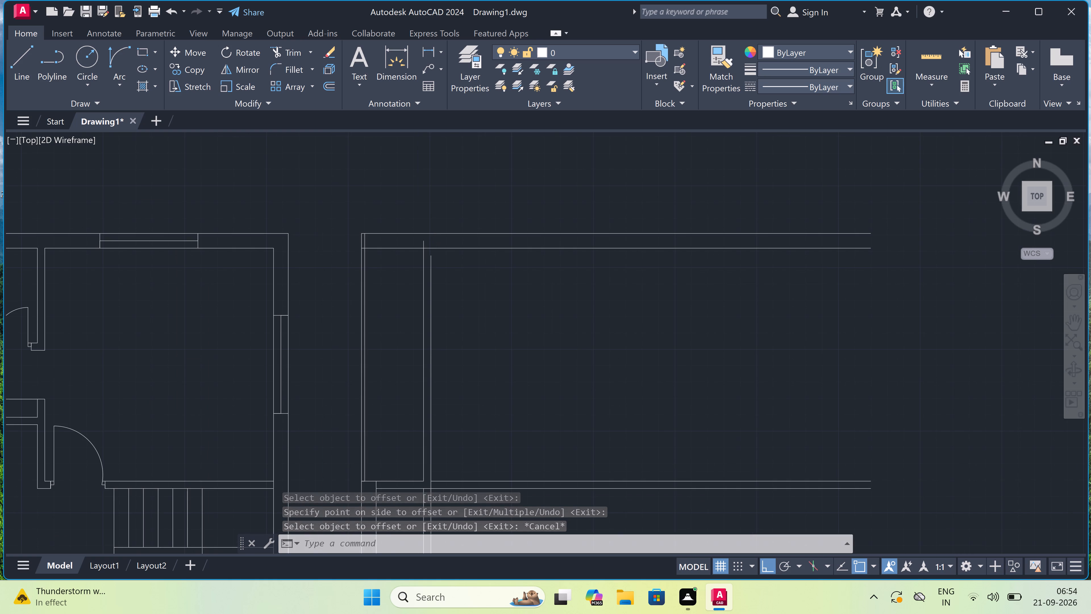
scroll(435, 246, "up", 4)
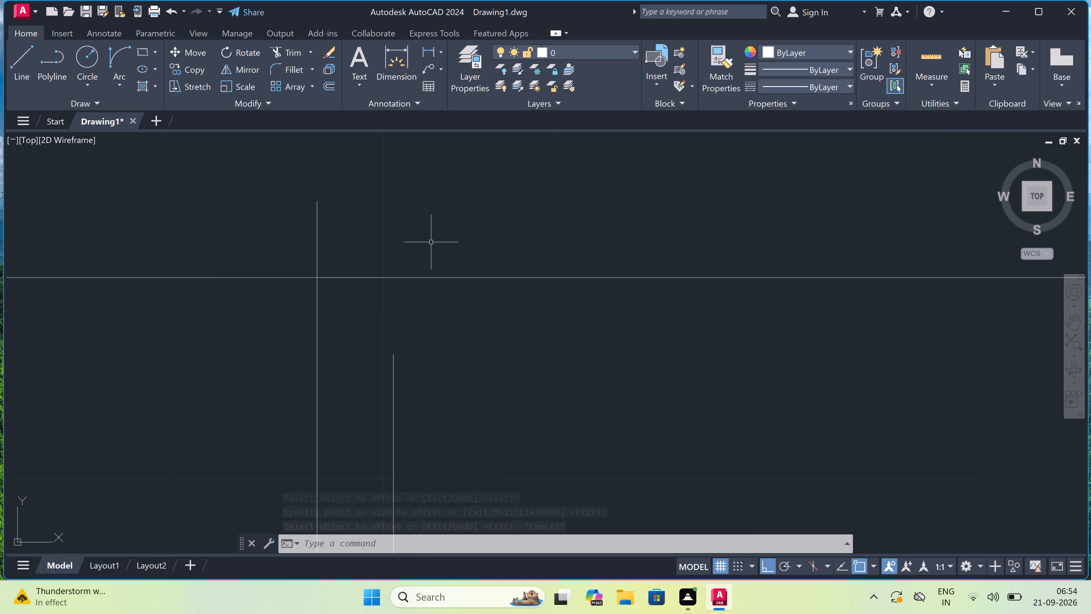
key("e")
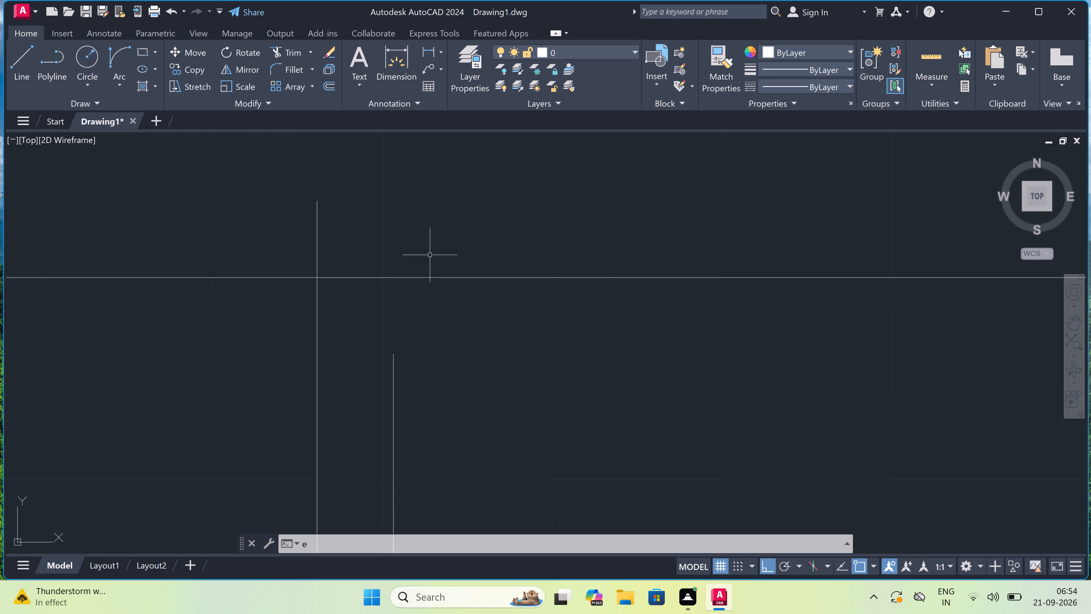
key("x")
key("space")
left_click_drag(366, 356, 369, 356)
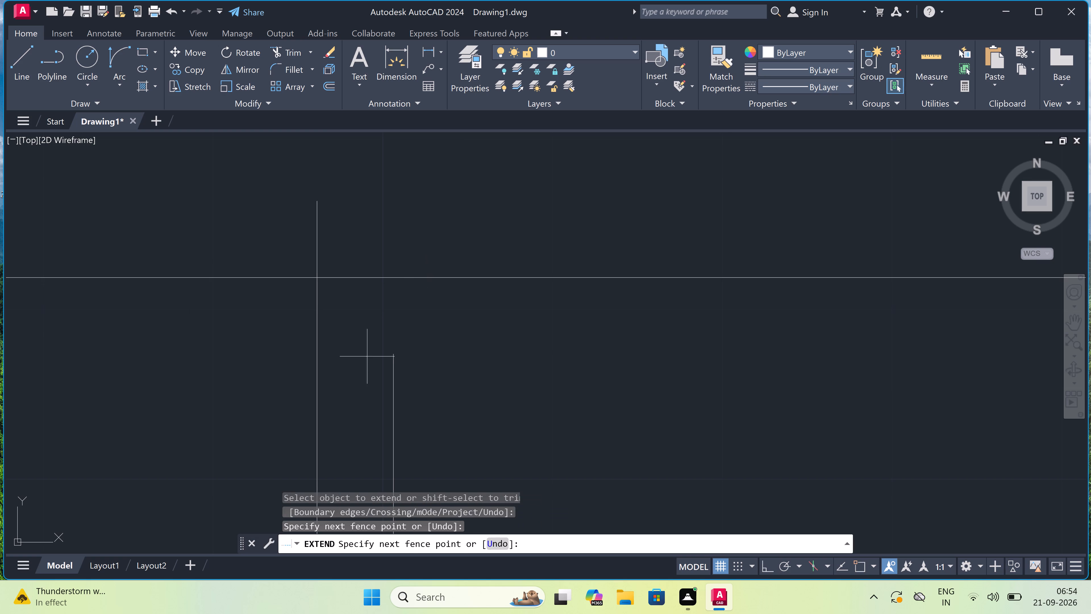
left_click(467, 367)
key("Escape")
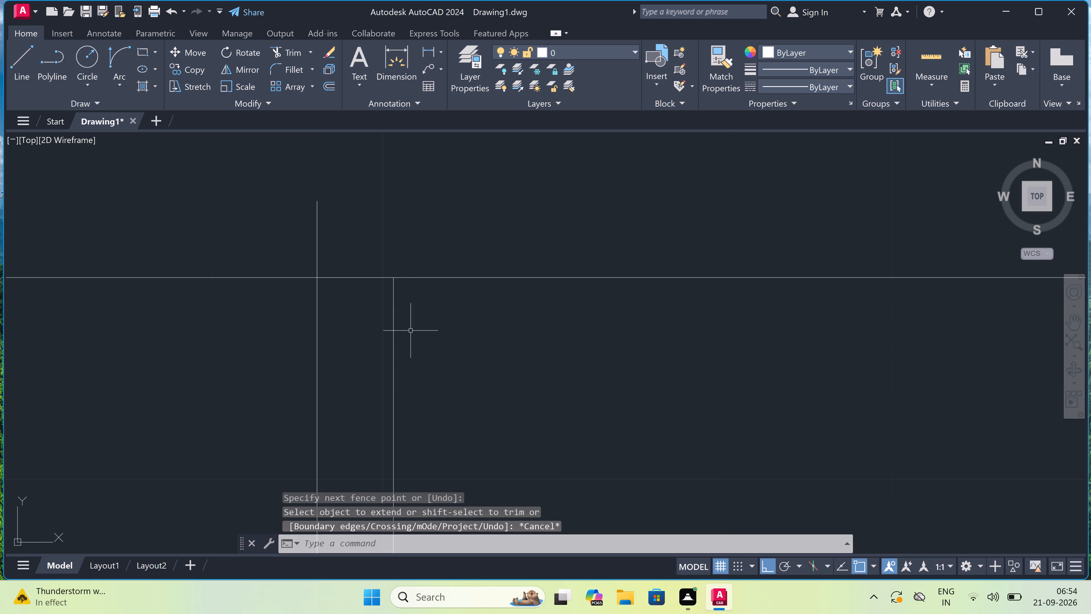
Trim the partition's left line above the top wall's inner line, and the inner line between the two partition lines.
type("tr")
key("space")
left_click(315, 262)
left_click(331, 259)
left_click(347, 263)
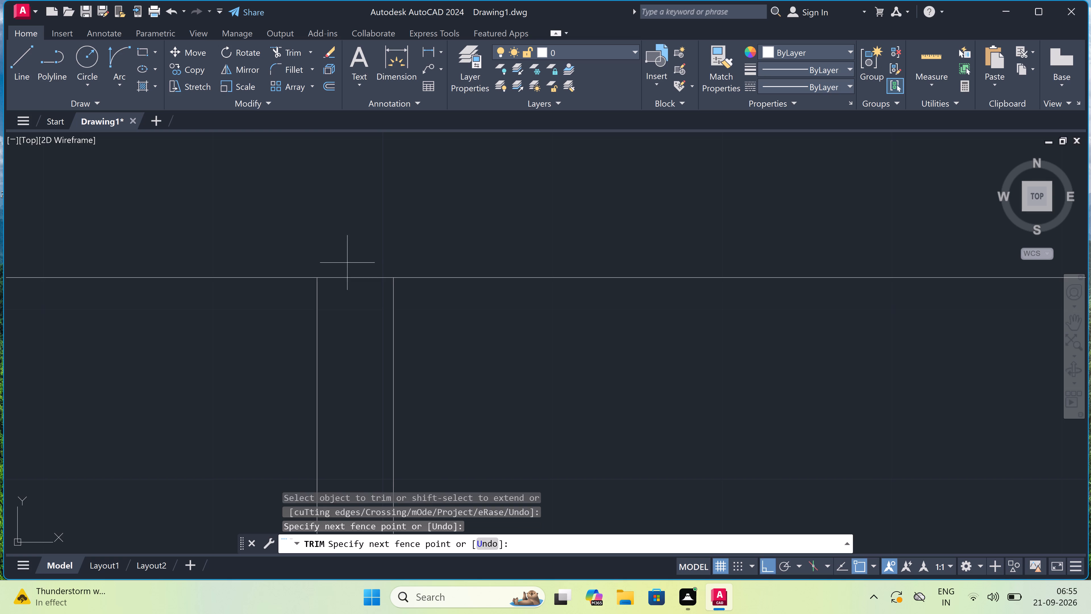
left_click(361, 308)
scroll(361, 298, "down", 6)
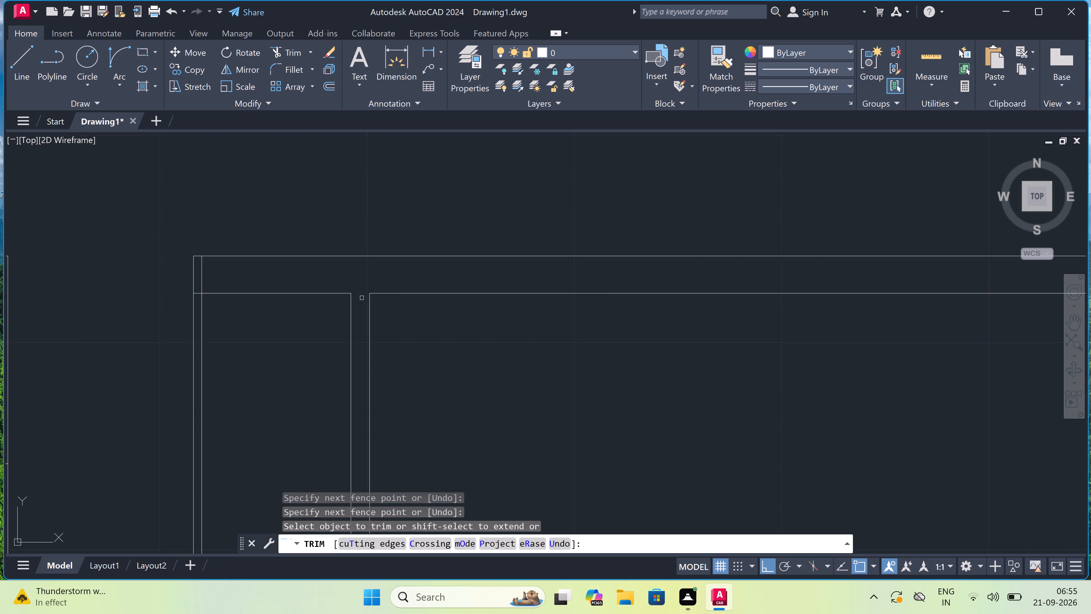
Trim the top wall's inner line left of the partition, including the stub inside the thin left wall.
left_click(334, 292)
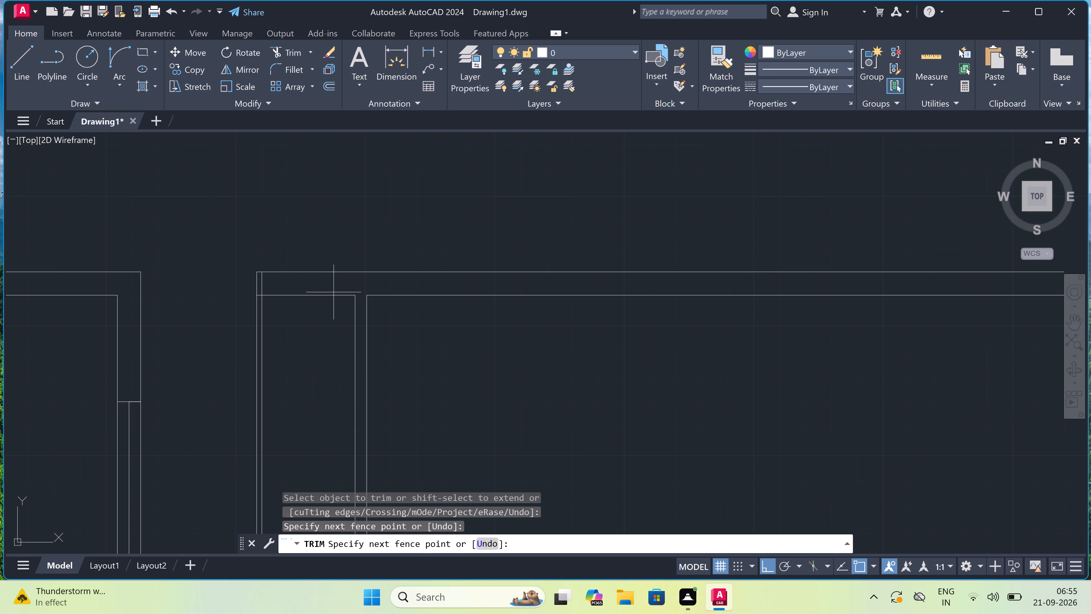
left_click(328, 304)
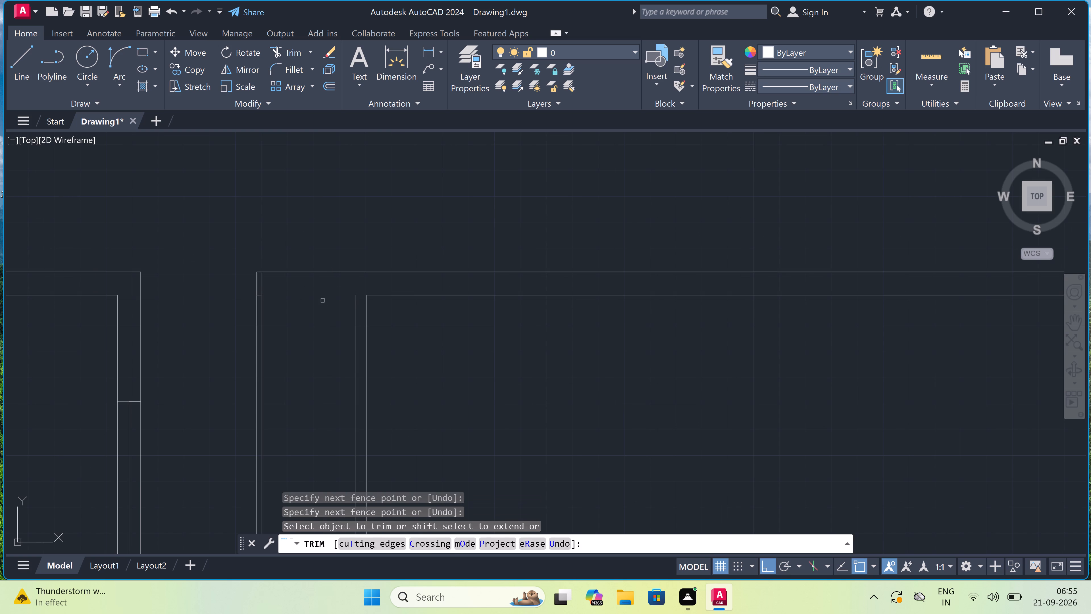
scroll(271, 281, "up", 2)
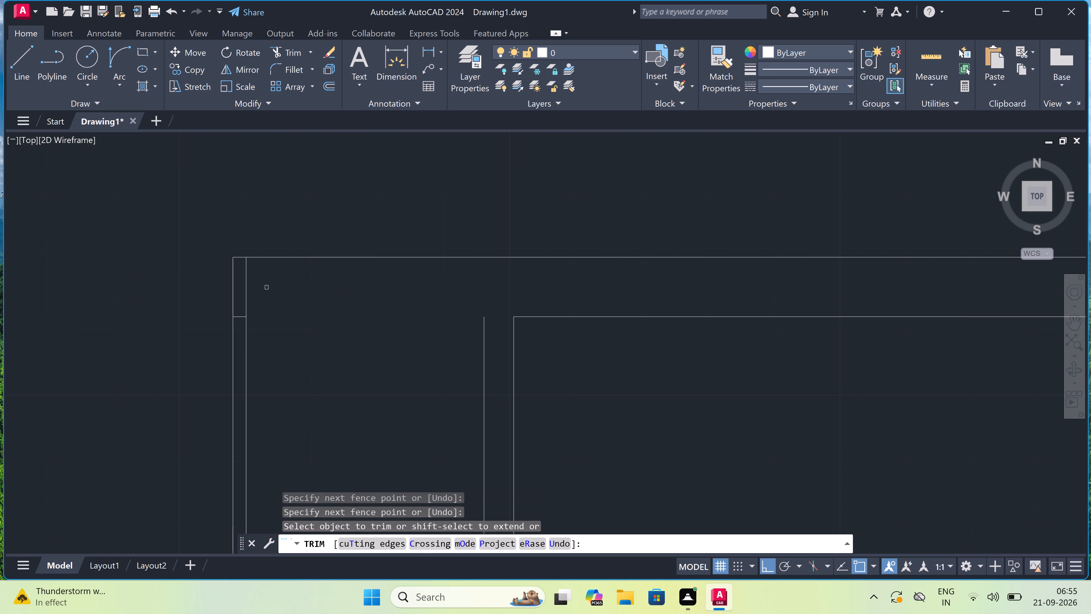
scroll(247, 309, "up", 1)
left_click(239, 319)
scroll(273, 321, "down", 2)
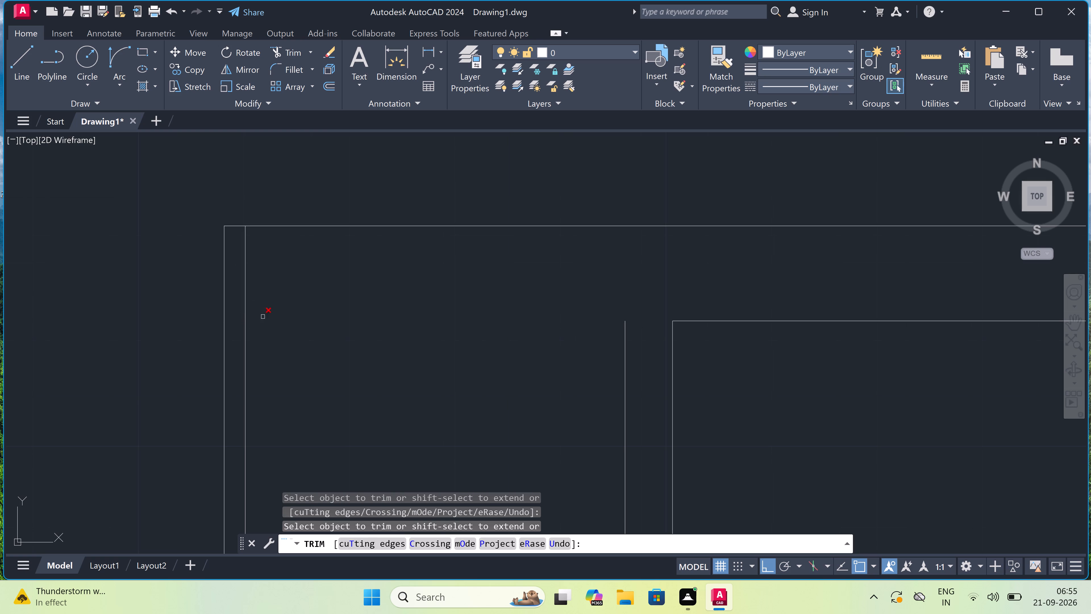
key("Escape")
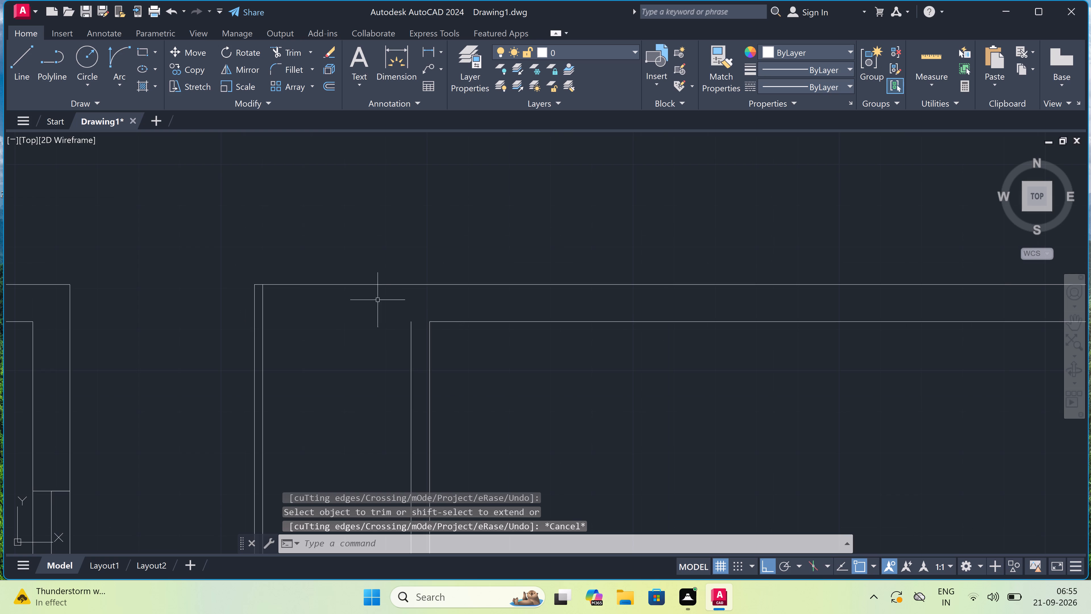
Draw a line from the upper end of the partition's left line straight up to the top wall's outer line.
key("l")
key("space")
left_click(414, 323)
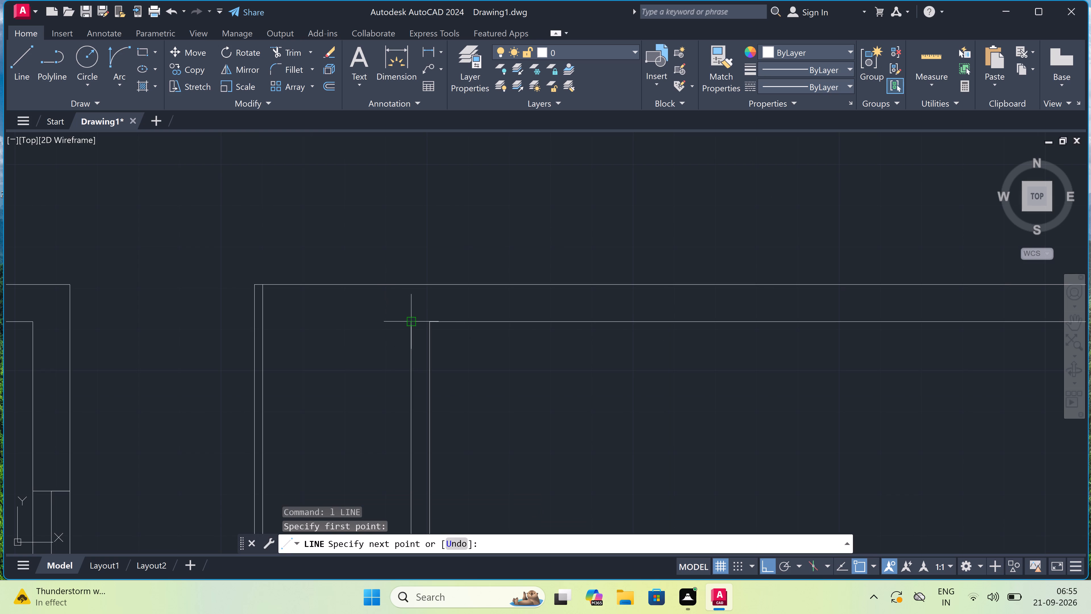
left_click(411, 284)
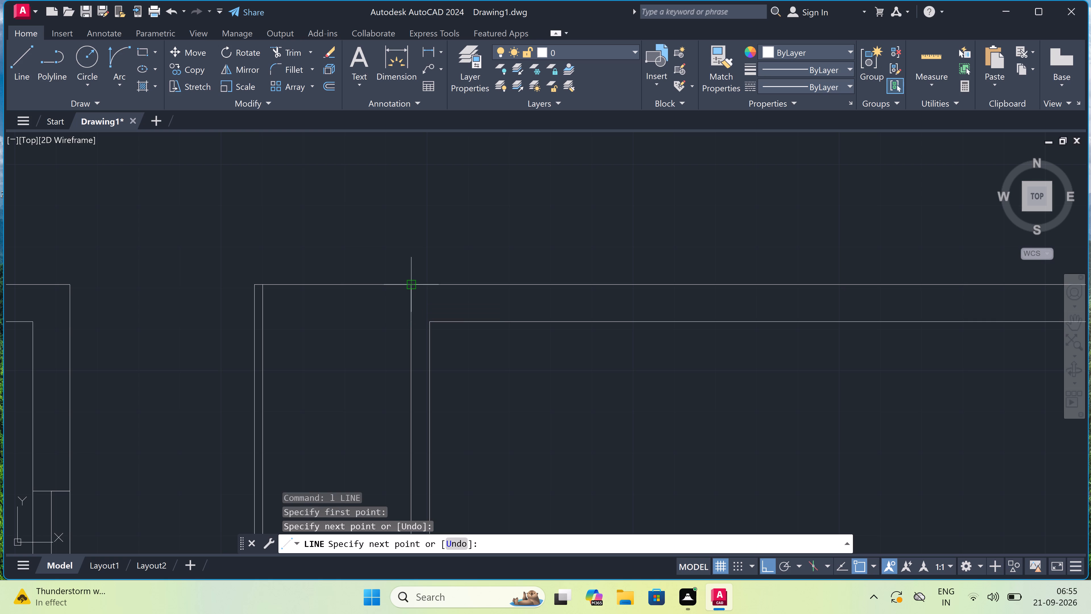
key("Escape")
Offset the vertical partition's right line 11' to the right across the second plan.
scroll(411, 284, "down", 4)
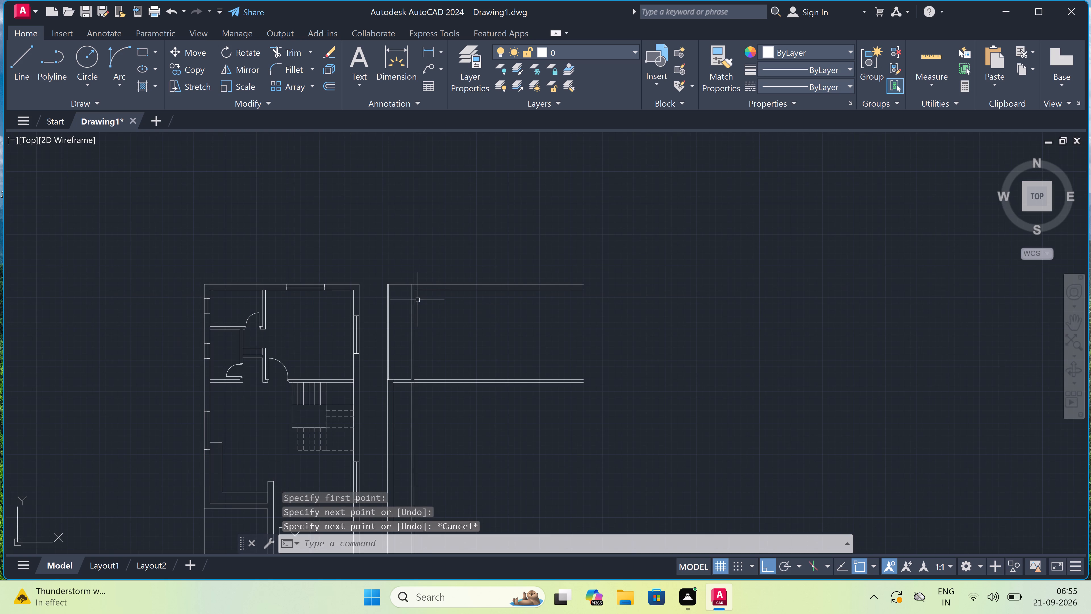
scroll(415, 367, "up", 2)
scroll(483, 327, "down", 1)
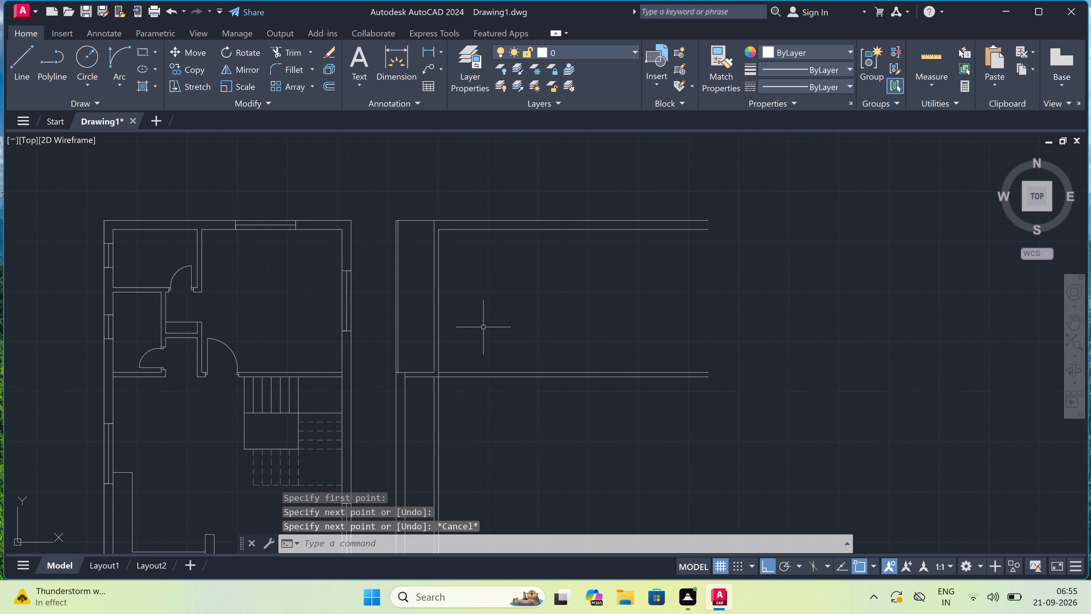
scroll(520, 272, "up", 1)
type("o")
key("space")
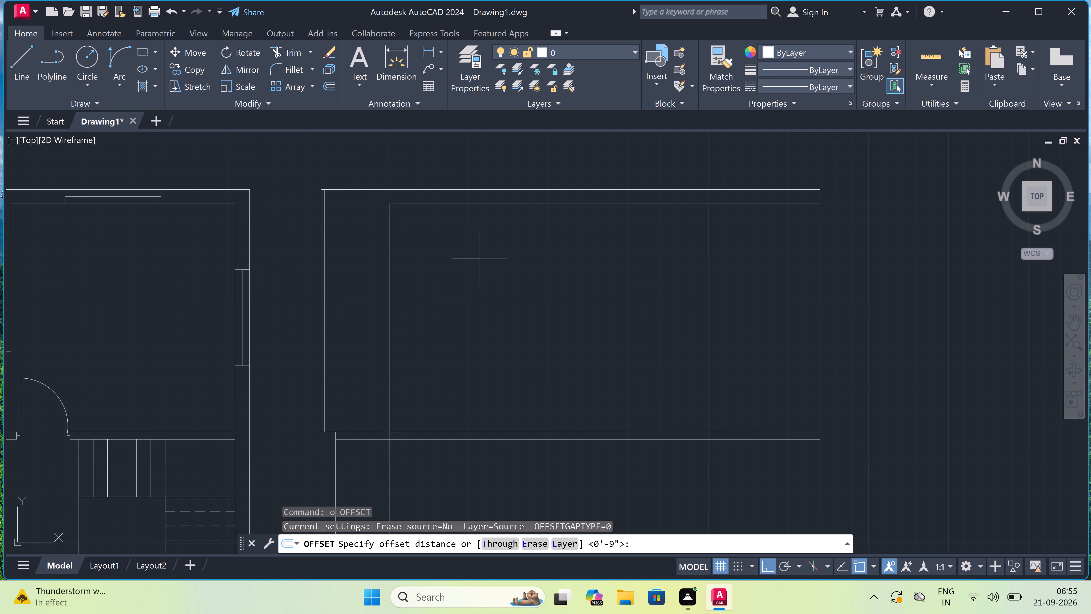
left_click_drag(390, 294, 409, 298)
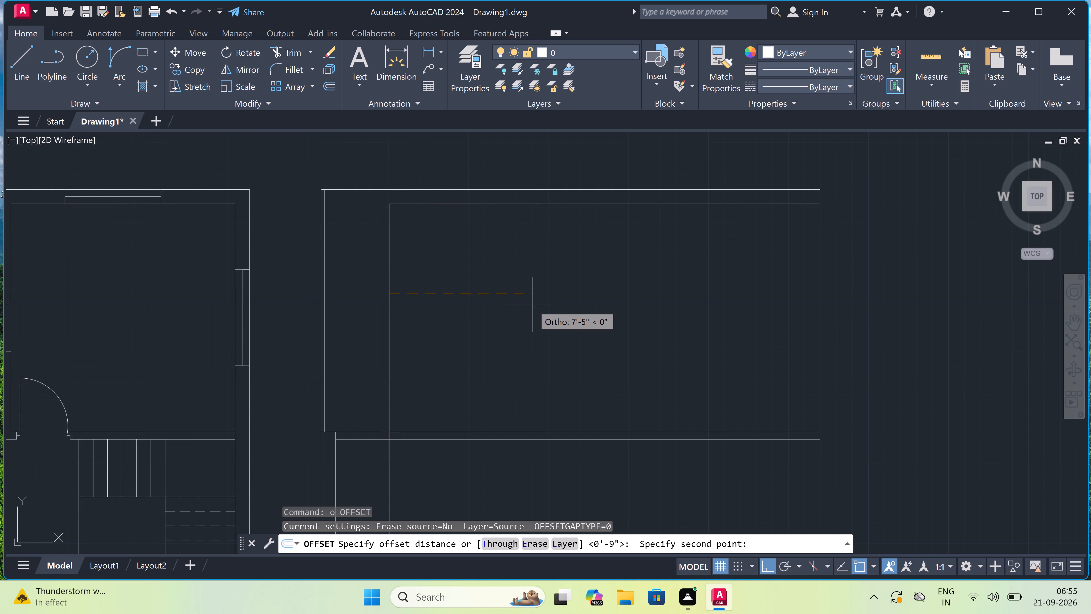
type("11'")
key("space")
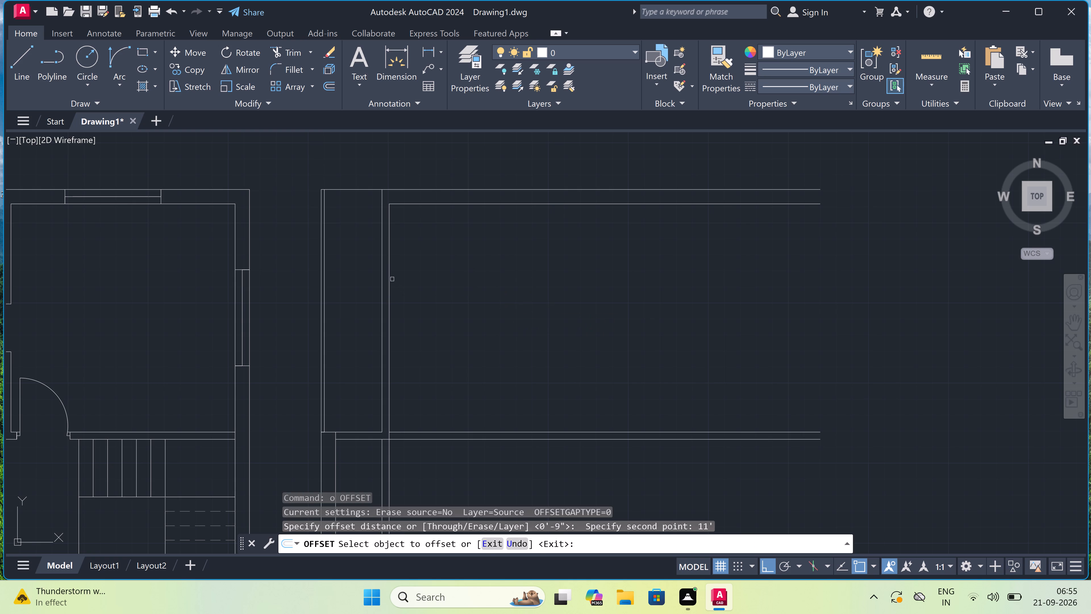
left_click_drag(390, 277, 397, 276)
left_click(480, 274)
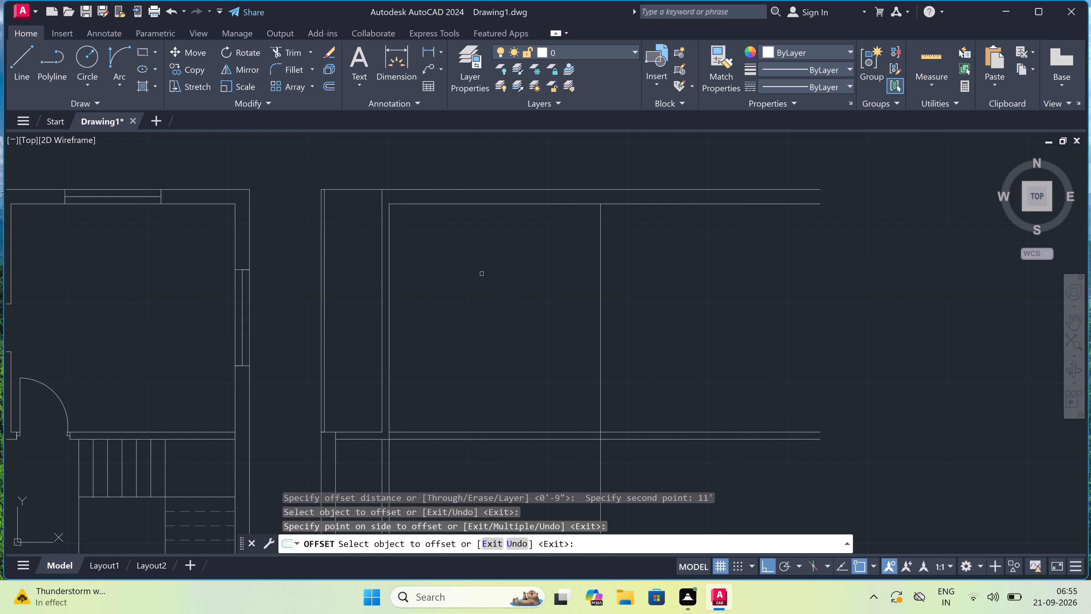
key("Escape")
Offset the new vertical line 4.5" to the right to form the second plan's second vertical partition.
key("space")
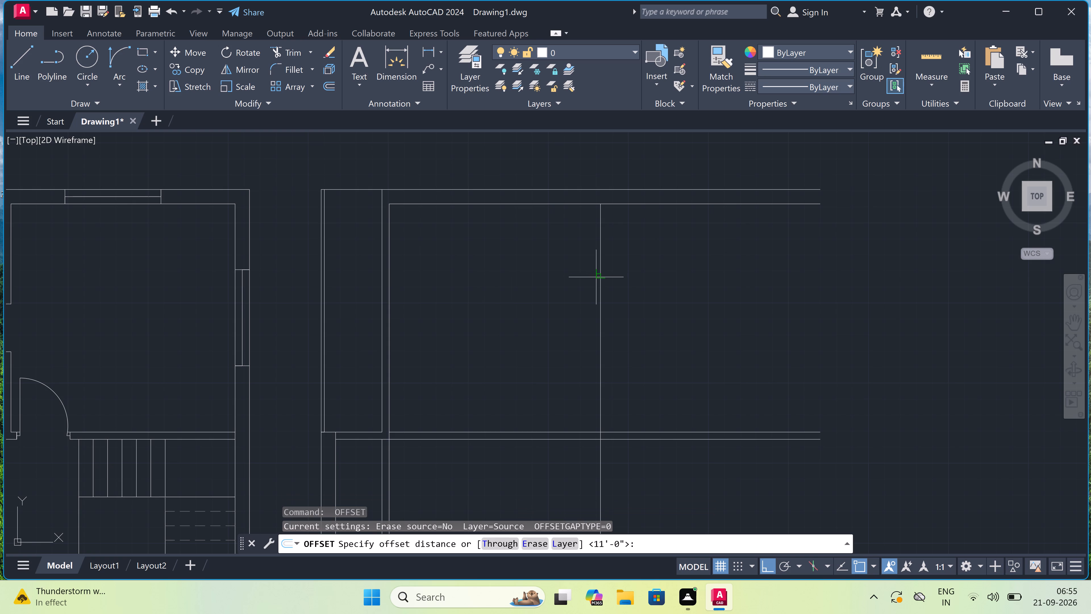
left_click_drag(600, 279, 604, 279)
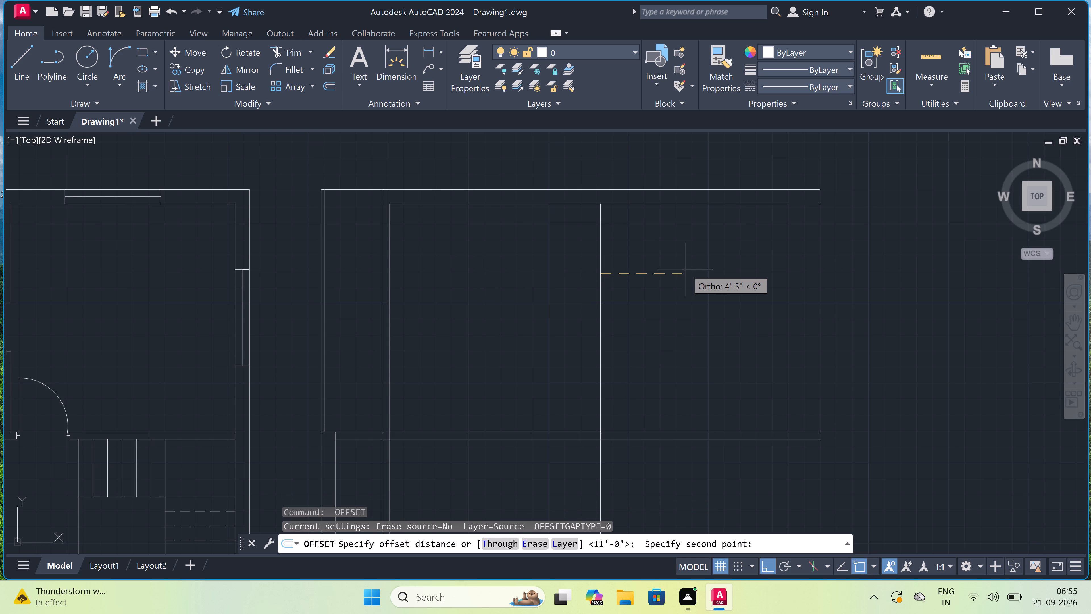
type("4.5")
type("\"")
key("space")
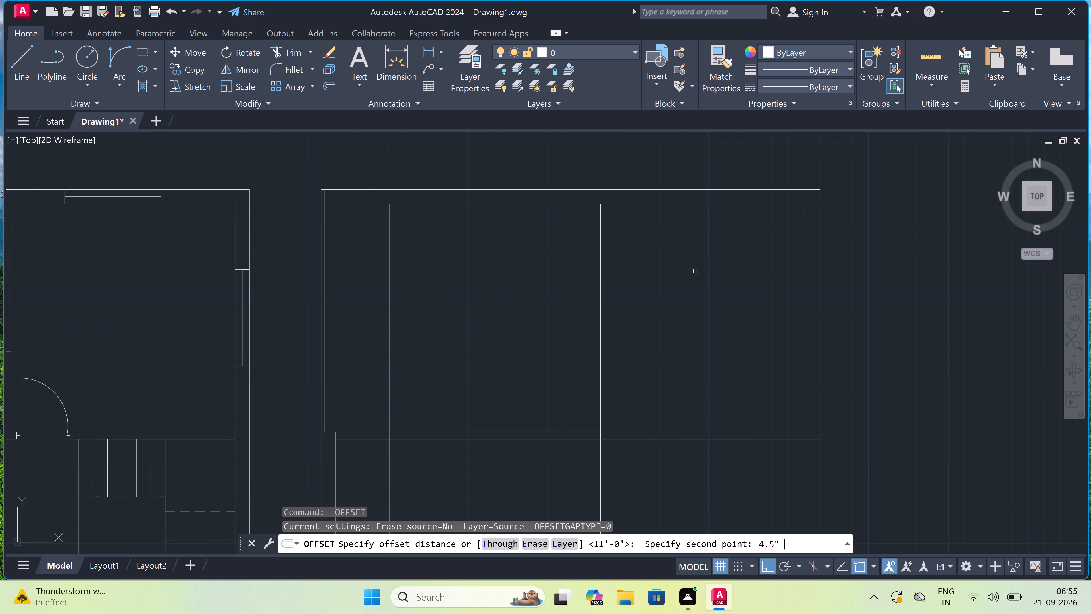
left_click(602, 345)
left_click(674, 334)
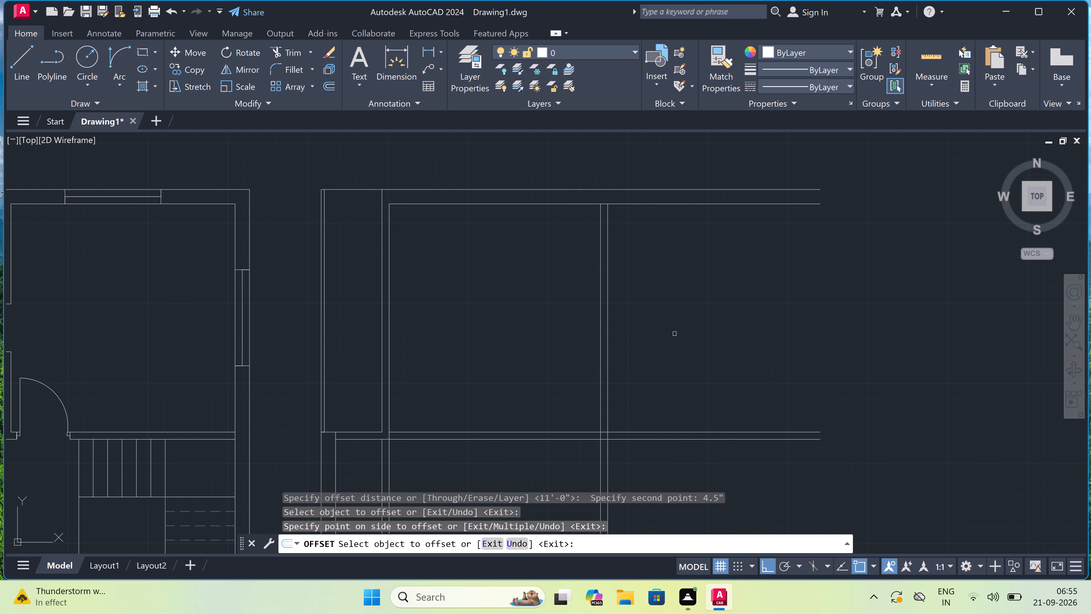
key("Escape")
Offset the second vertical partition's right line 4'4" to the right.
key("space")
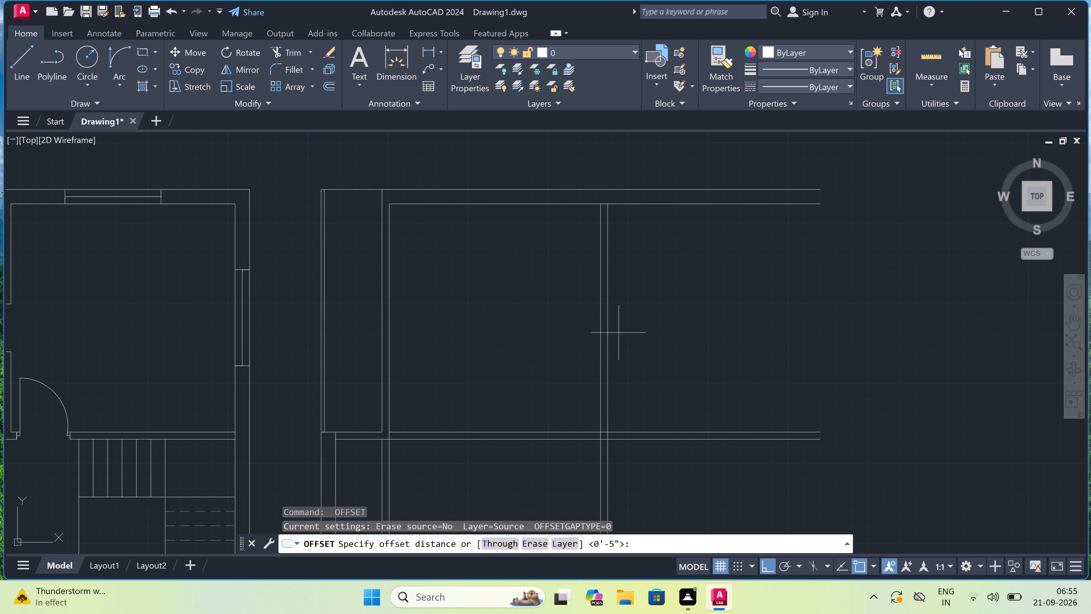
left_click_drag(609, 326, 613, 326)
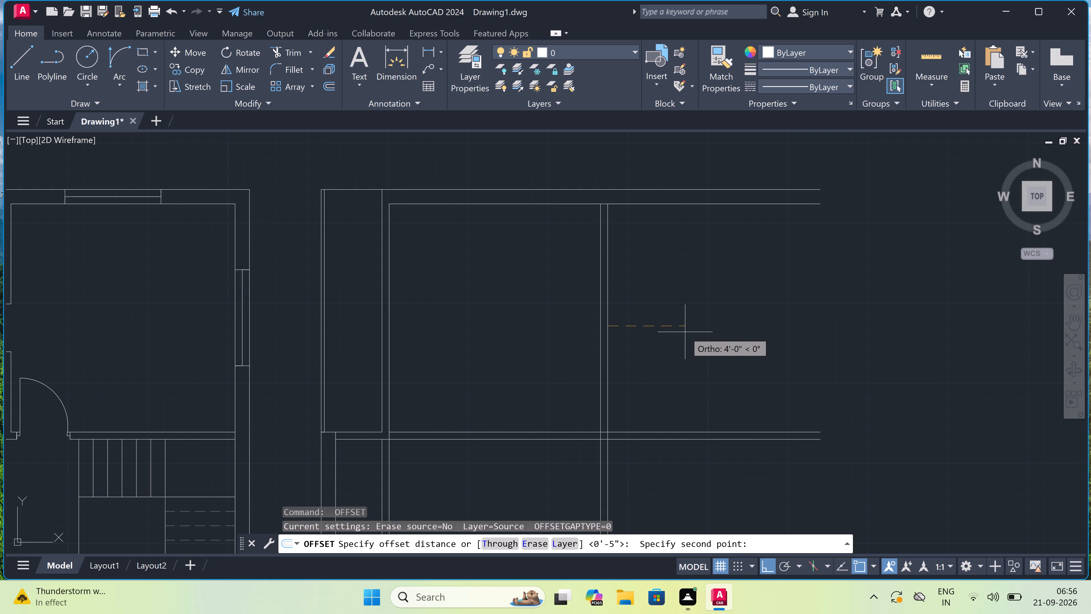
type("4'4")
type("\"")
key("space")
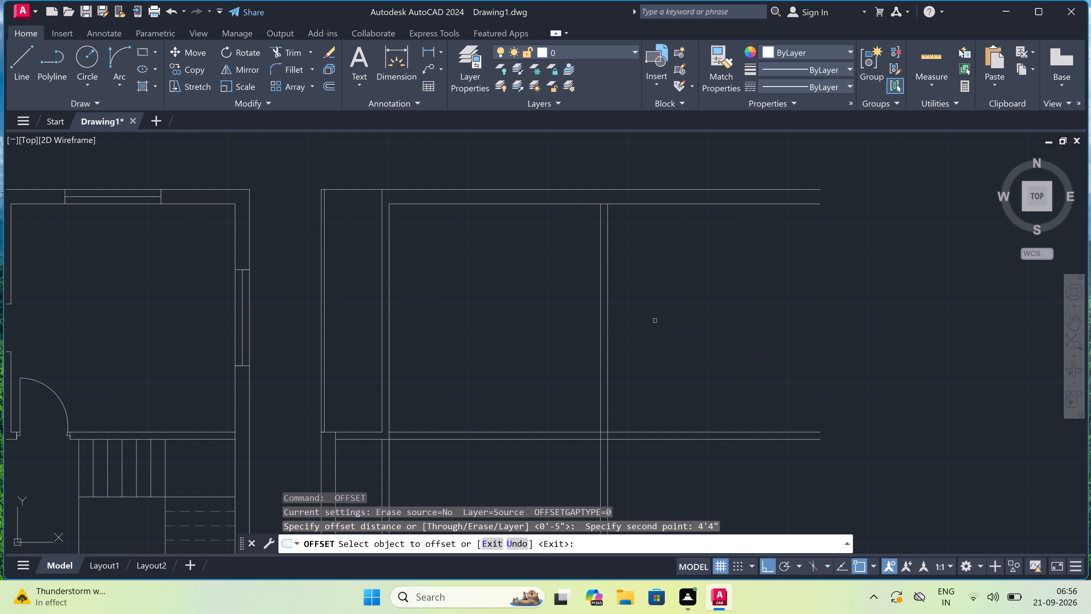
left_click_drag(607, 320, 610, 319)
left_click(639, 314)
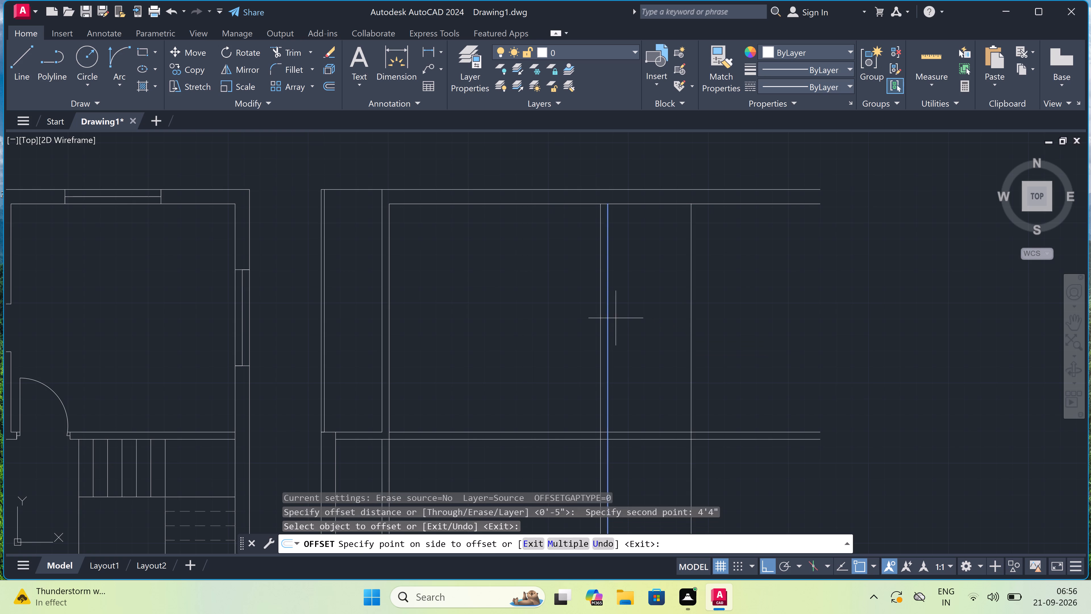
key("Escape")
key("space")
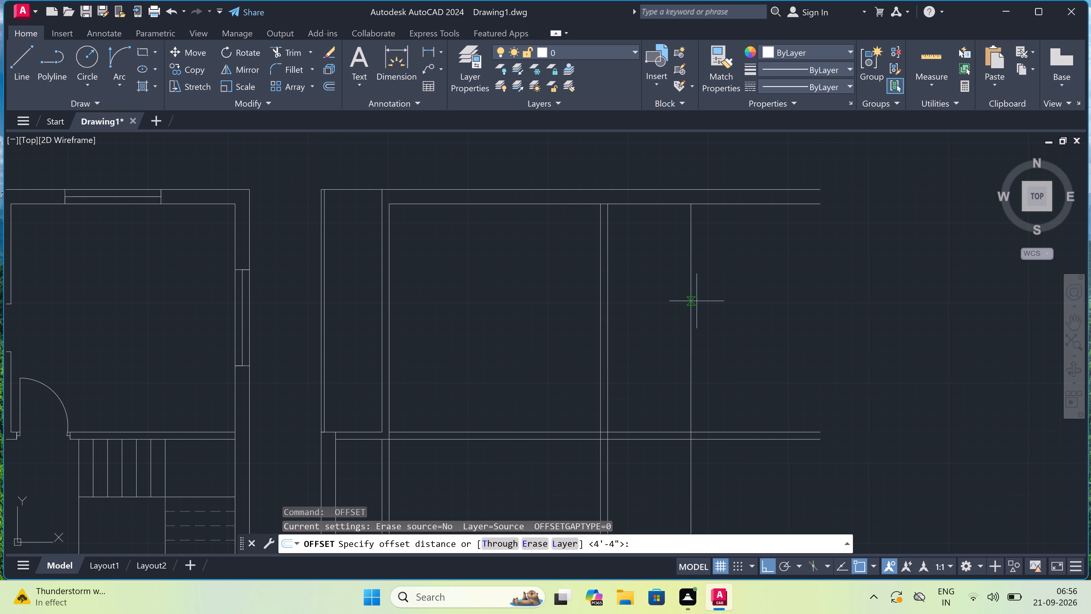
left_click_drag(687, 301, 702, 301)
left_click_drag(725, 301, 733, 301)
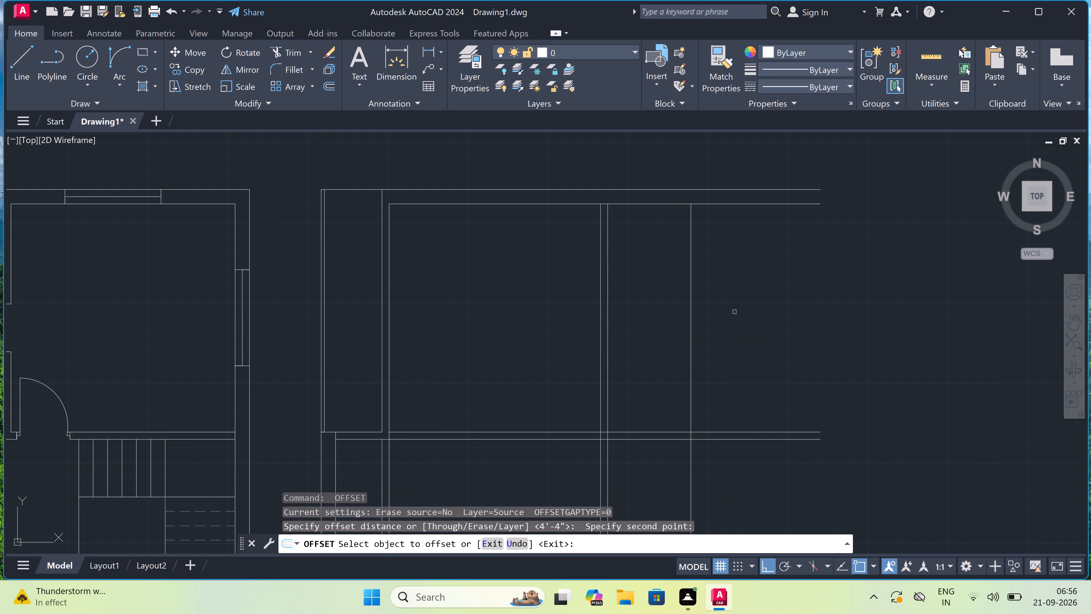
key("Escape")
Offset the rightmost vertical line 9" to the right to form the second plan's right outer wall.
key("space")
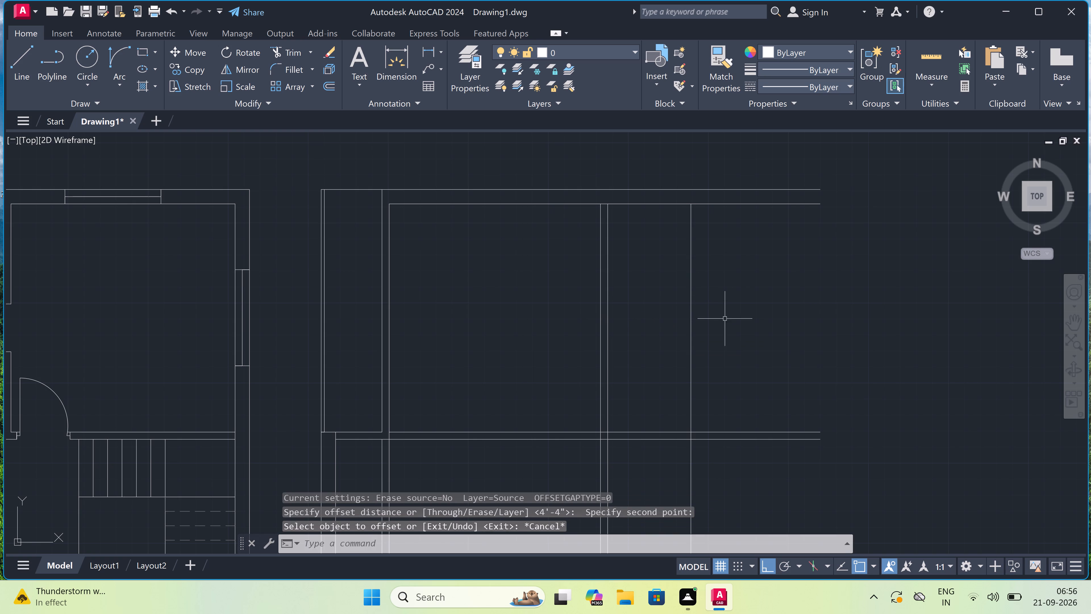
left_click_drag(692, 309, 700, 309)
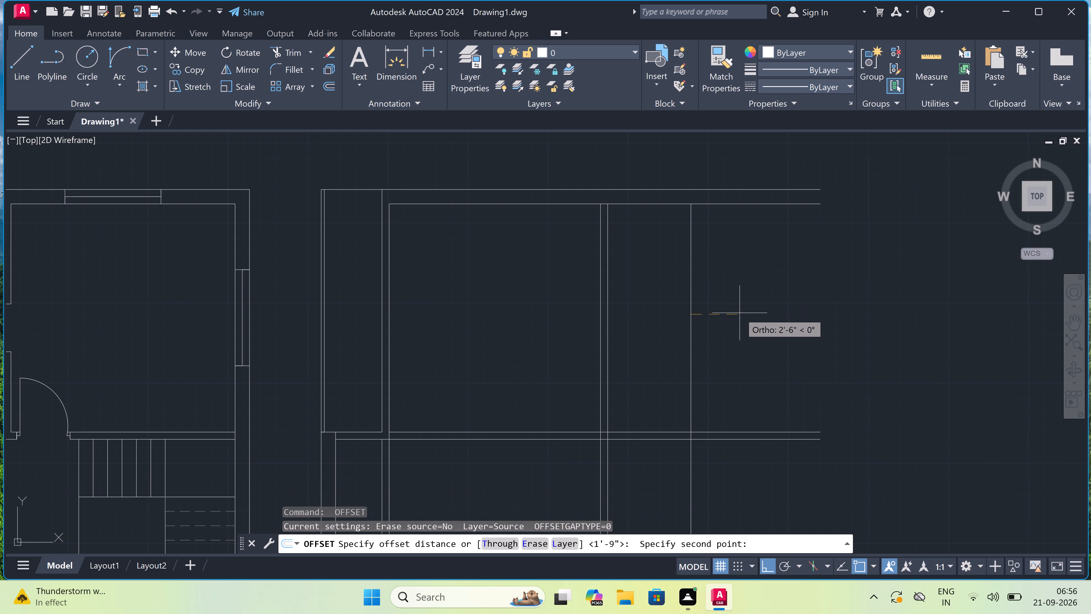
key("9")
key("shift+quotedbl")
key("space")
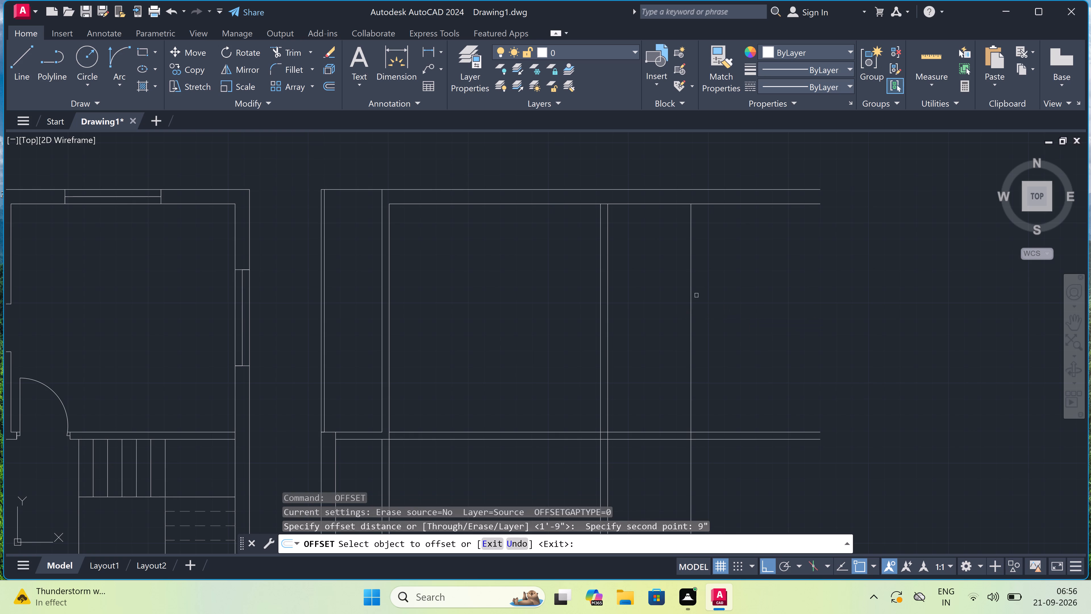
left_click_drag(690, 291, 694, 290)
left_click(717, 289)
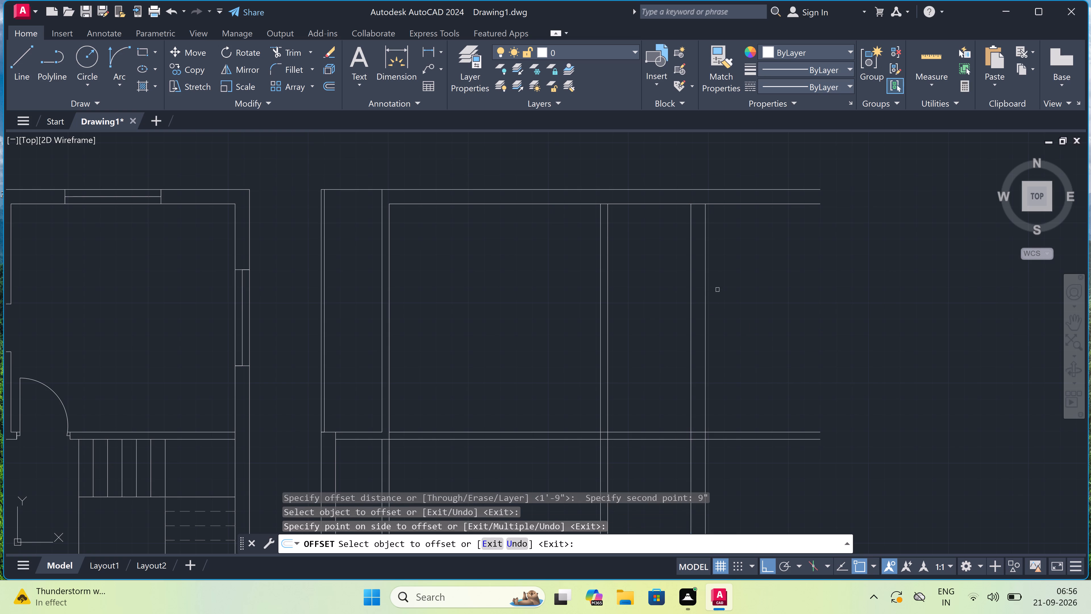
key("Escape")
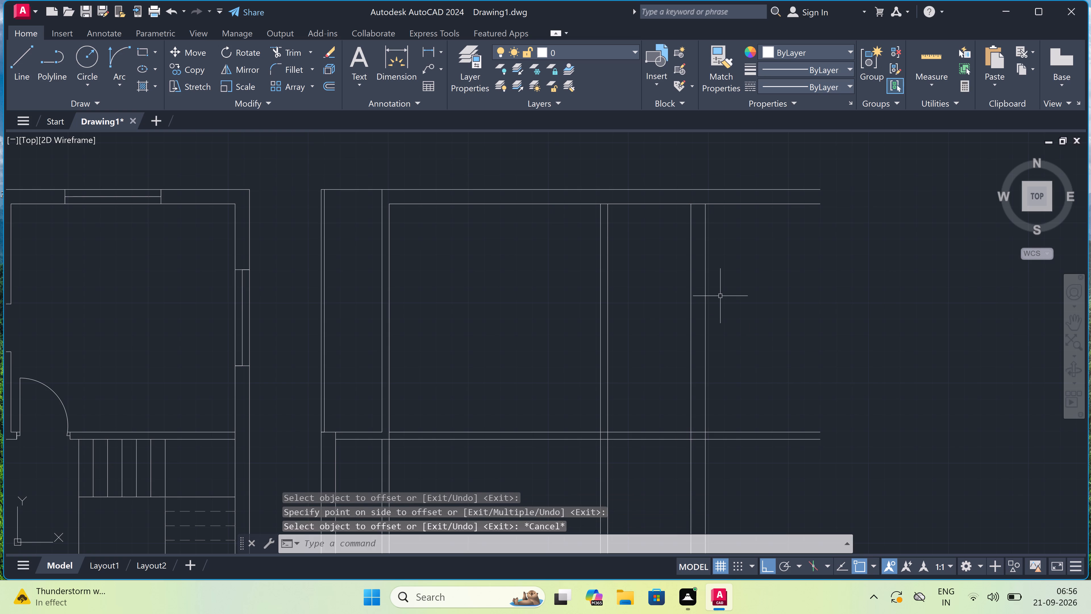
Extend the right outer wall's outer line up to the top wall's outer line.
key("e")
key("x")
key("space")
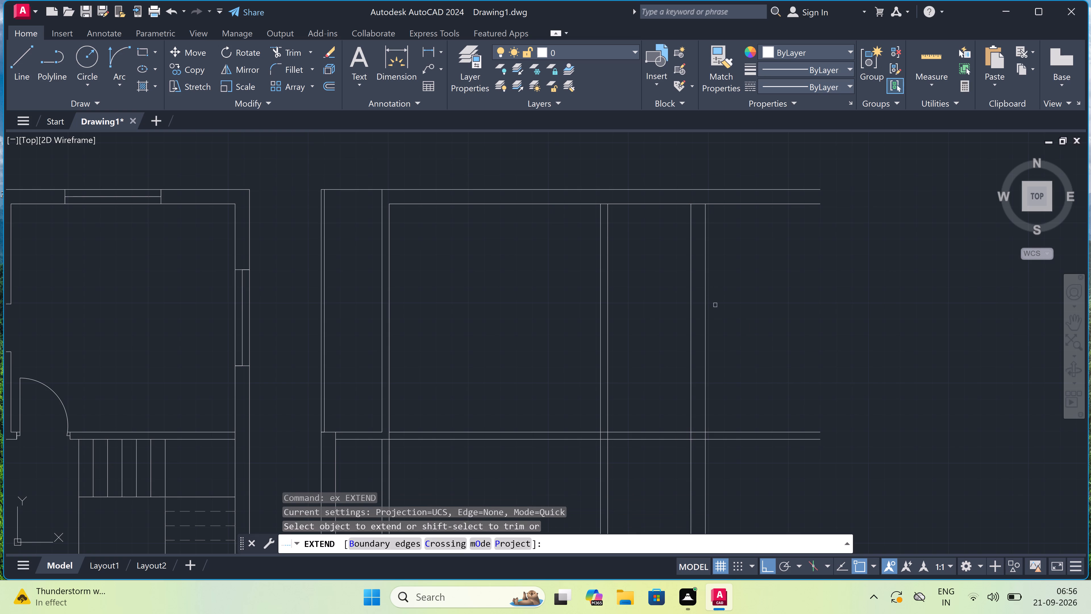
left_click(701, 302)
left_click(717, 296)
scroll(717, 296, "down", 2)
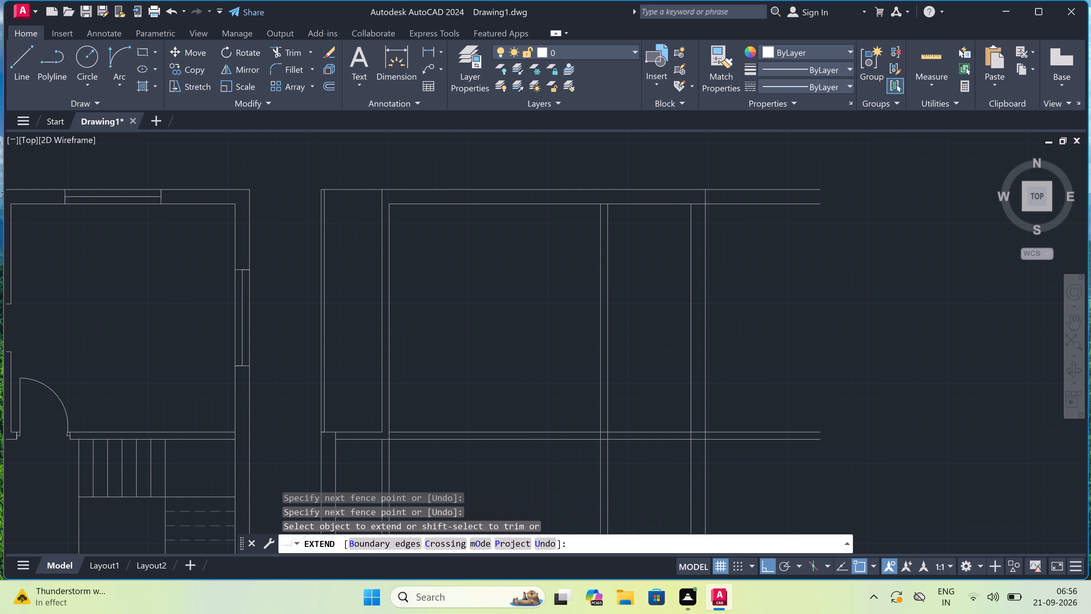
scroll(738, 310, "up", 2)
key("Escape")
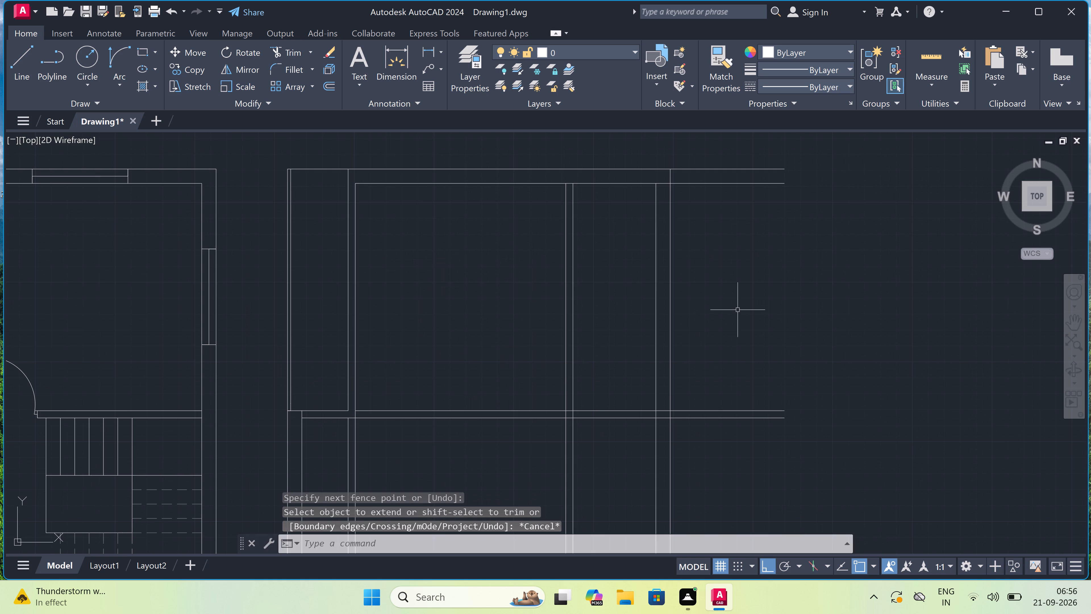
Trim the top wall lines and horizontal partition lines that overhang past the right wall's outer line.
type("tr")
key("space")
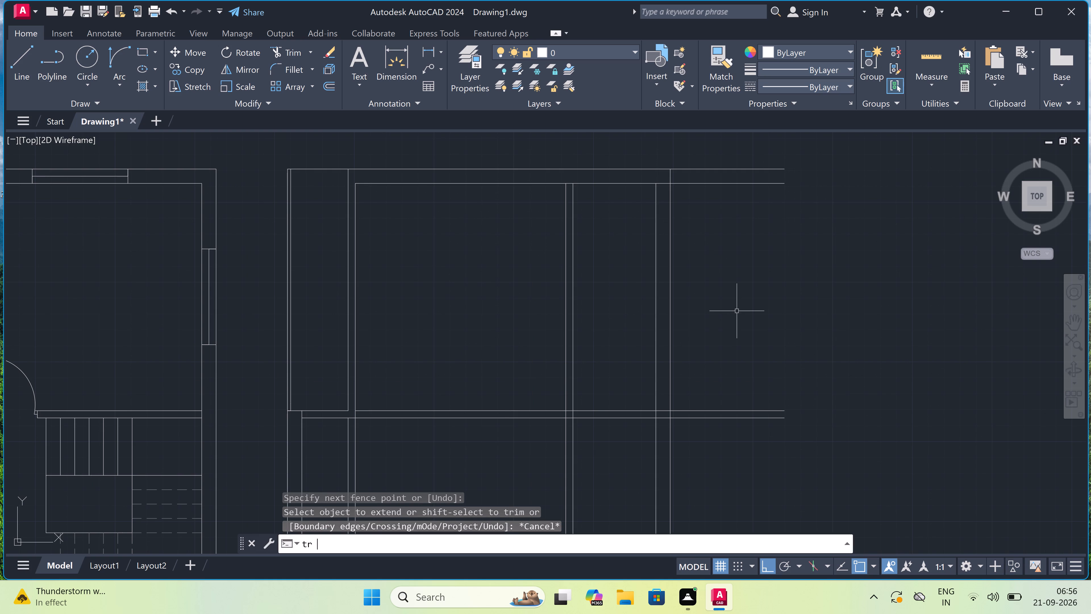
scroll(734, 315, "down", 2)
left_click(719, 260)
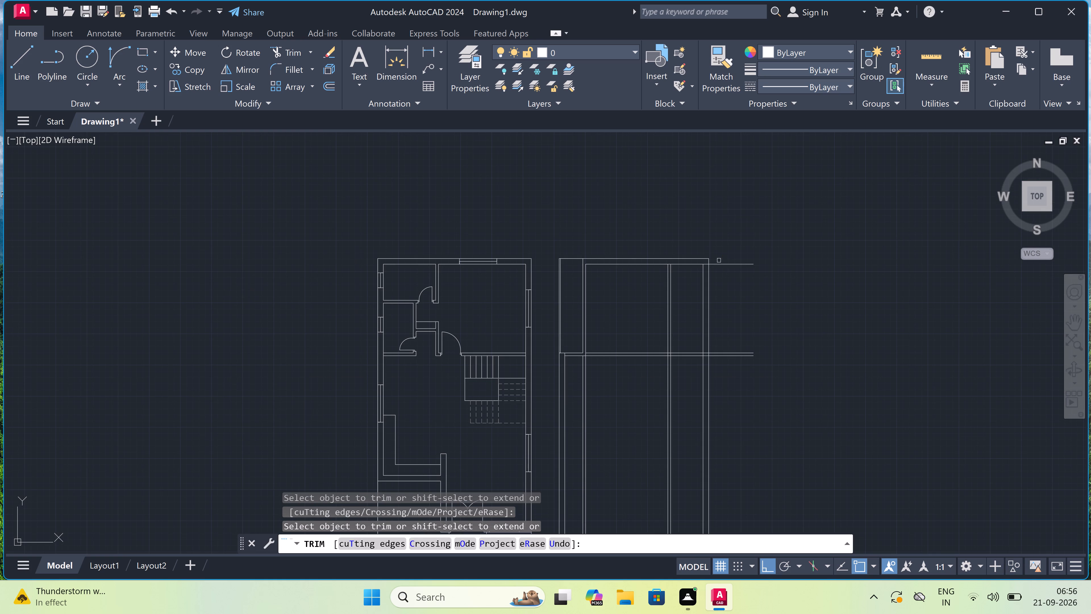
left_click(718, 264)
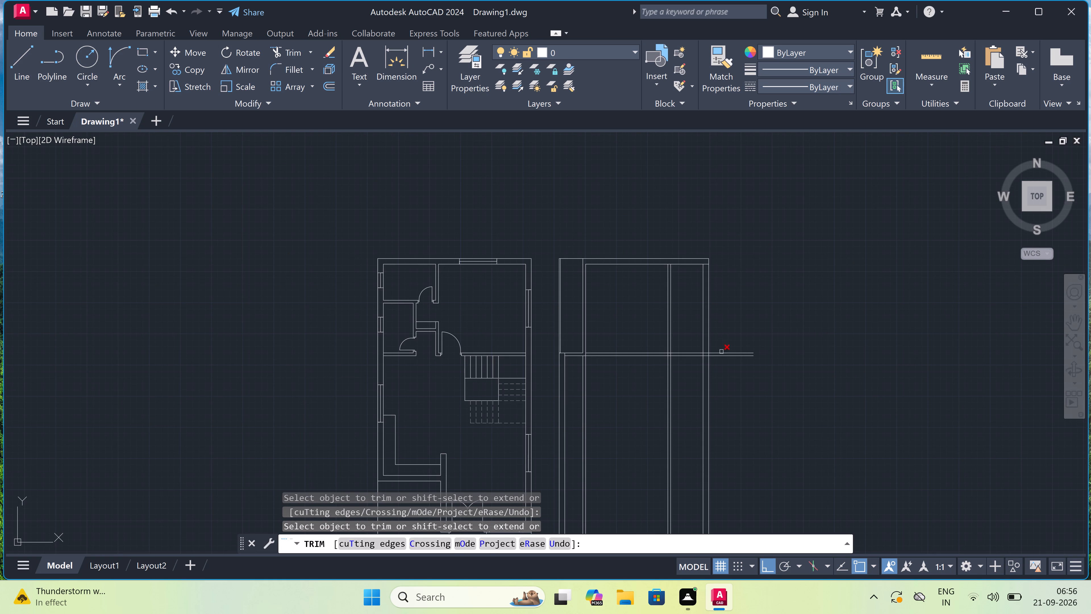
left_click(723, 363)
left_click(726, 324)
scroll(726, 324, "down", 2)
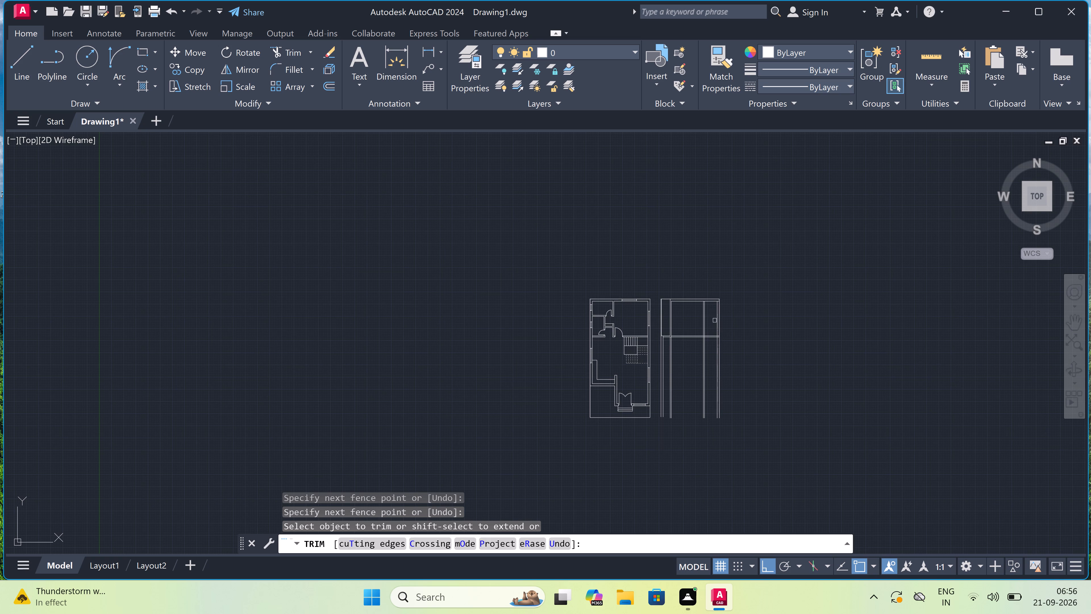
Trim the top wall's inner line inside the right outer wall and between the second vertical partition's two lines.
scroll(711, 296, "up", 4)
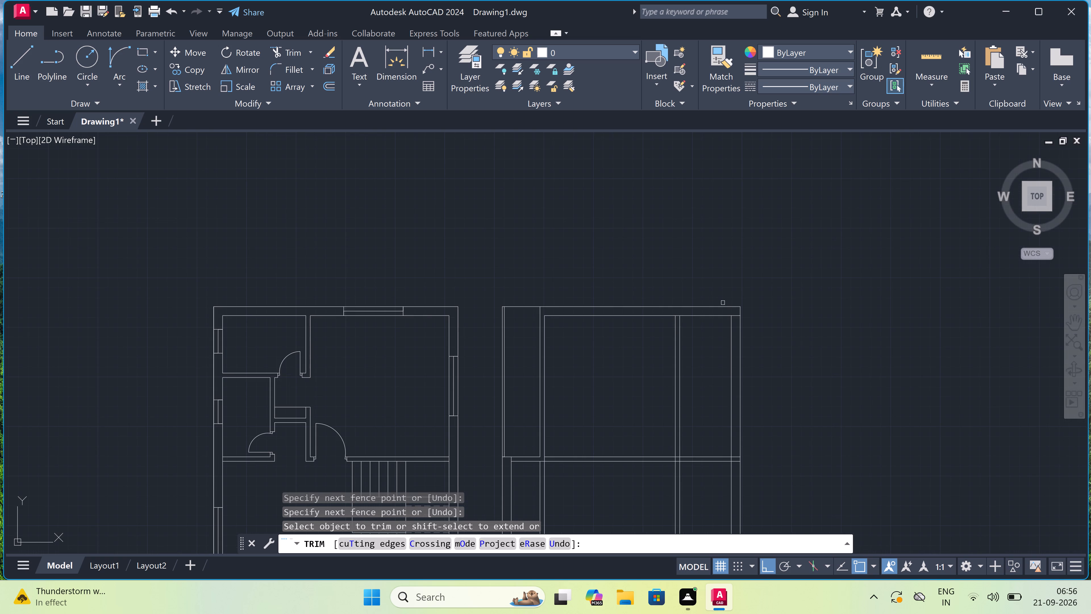
scroll(730, 314, "up", 3)
double_click(743, 318)
scroll(743, 318, "down", 2)
scroll(655, 316, "up", 4)
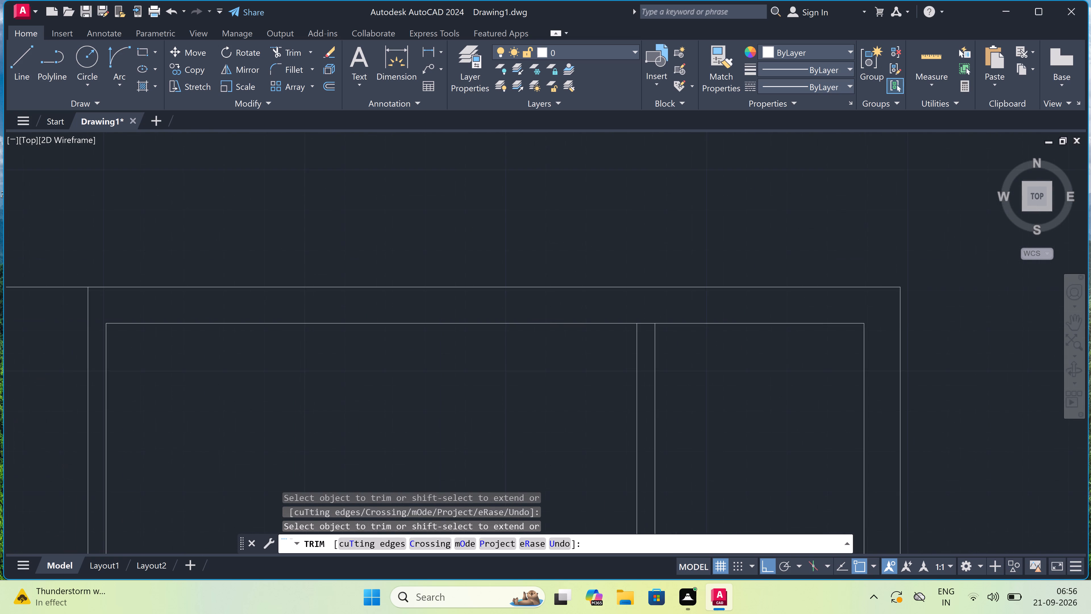
left_click(622, 339)
left_click(622, 324)
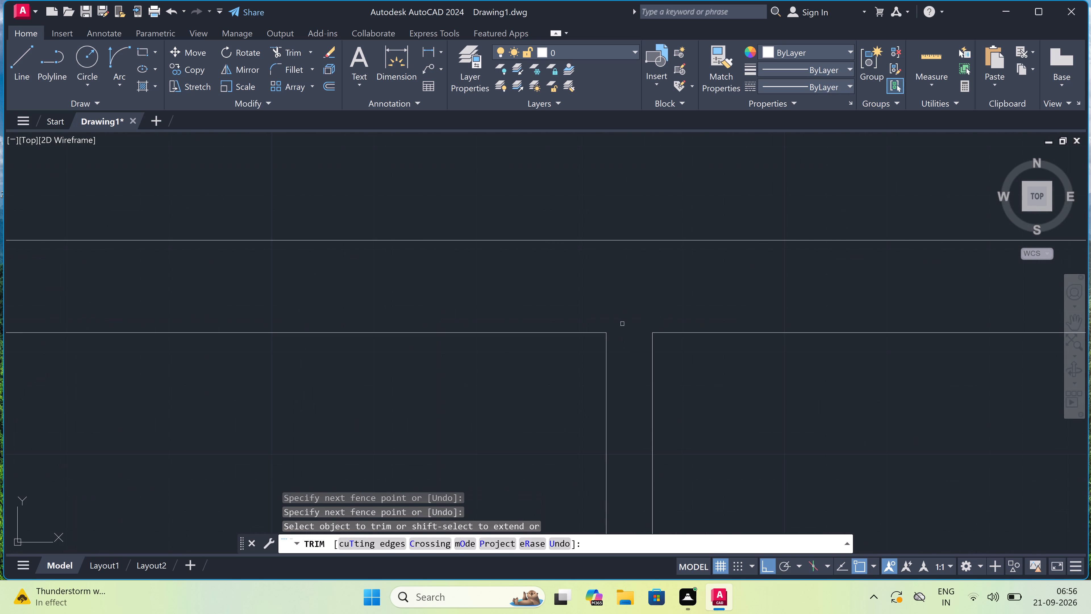
Trim the first vertical partition's right line between the two horizontal partition lines.
scroll(622, 324, "down", 6)
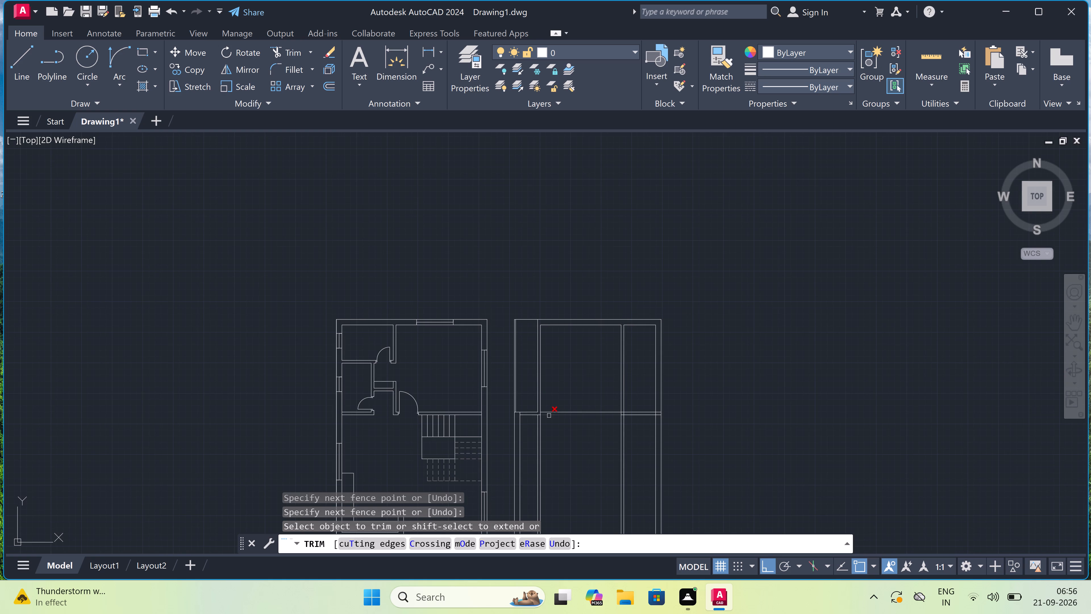
scroll(549, 416, "up", 3)
scroll(552, 382, "up", 2)
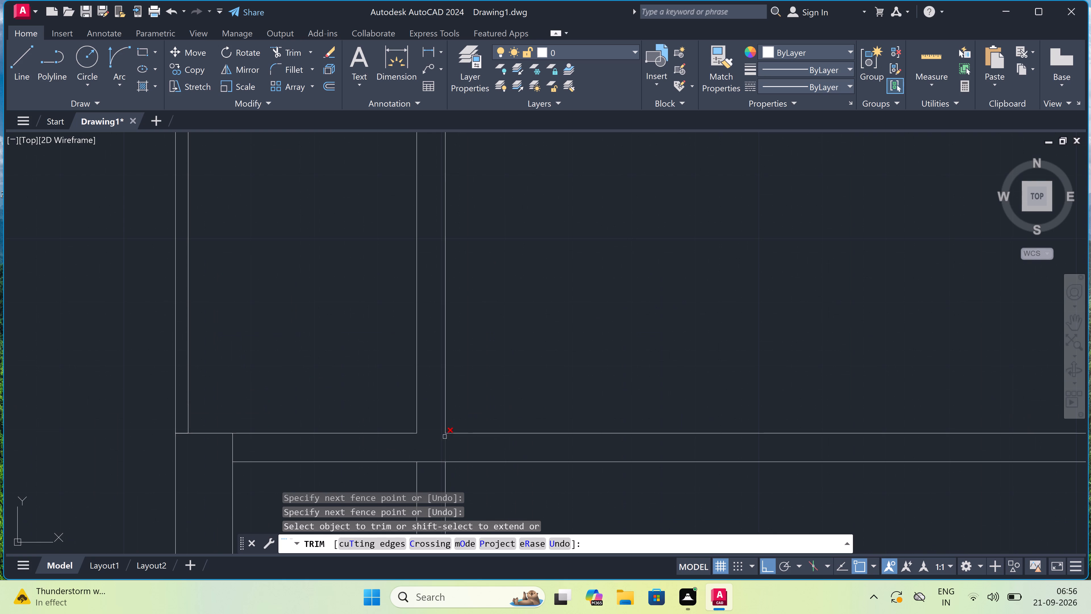
double_click(444, 445)
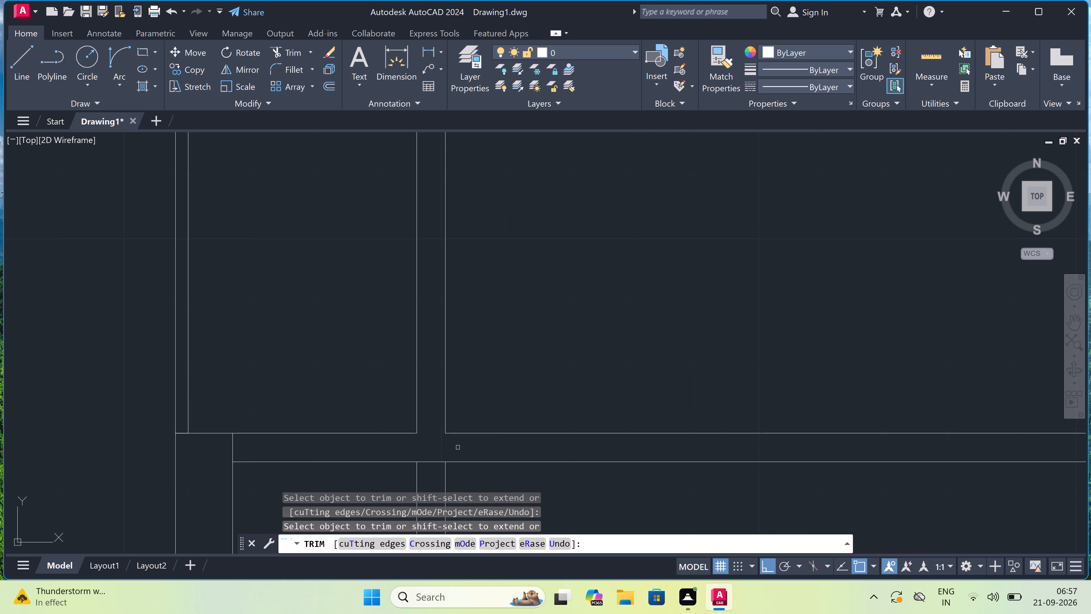
key("Escape")
Draw the door's left jamb across the horizontal partition just right of the first vertical partition, with a 2" stop and 3' leaf upward.
key("l")
key("space")
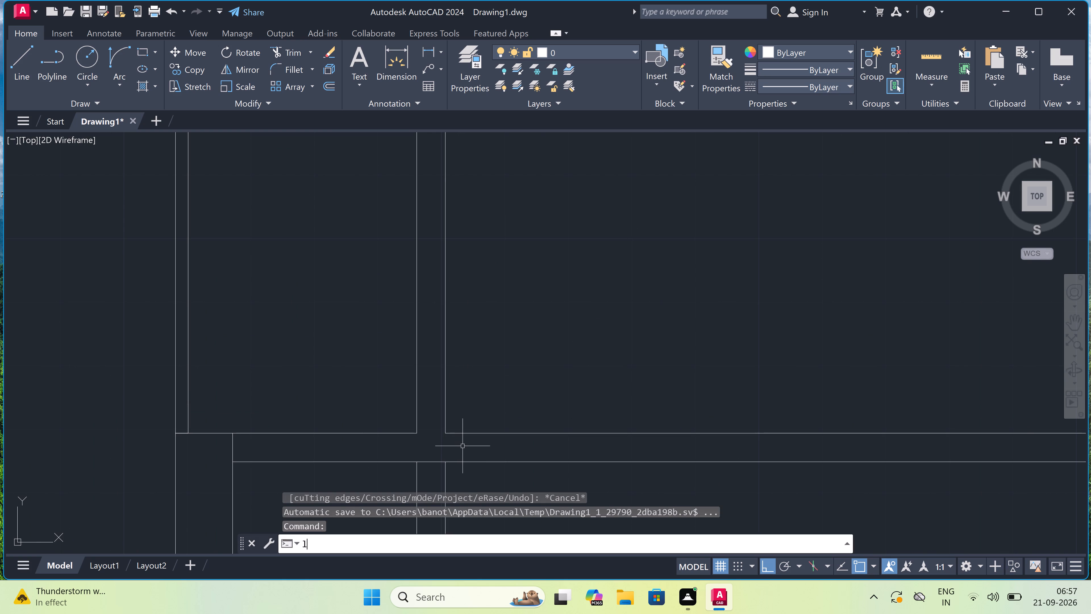
left_click(472, 431)
left_click(473, 459)
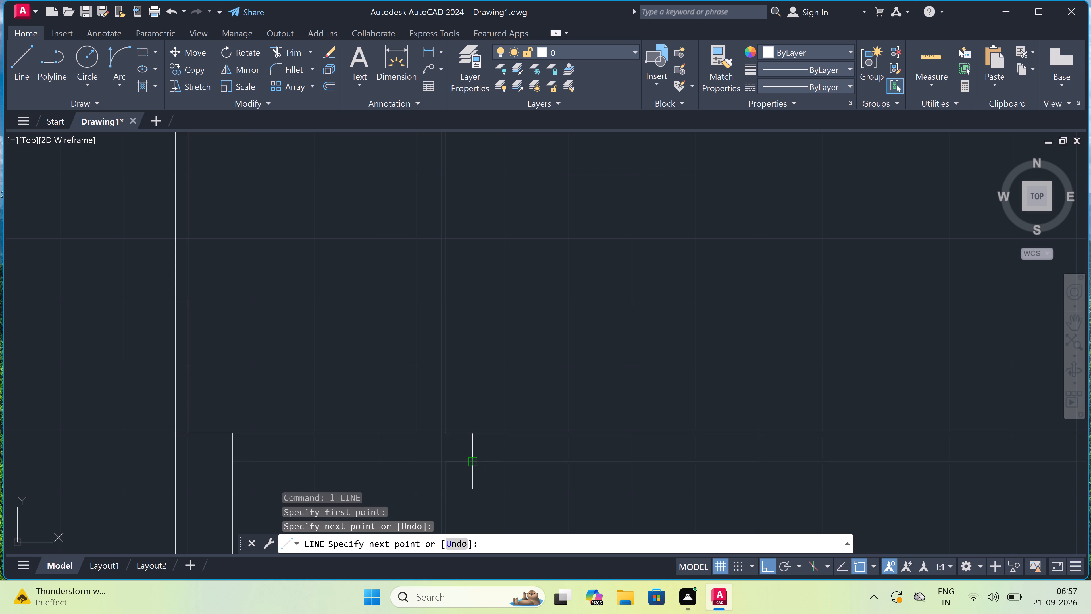
left_click_drag(474, 449, 484, 449)
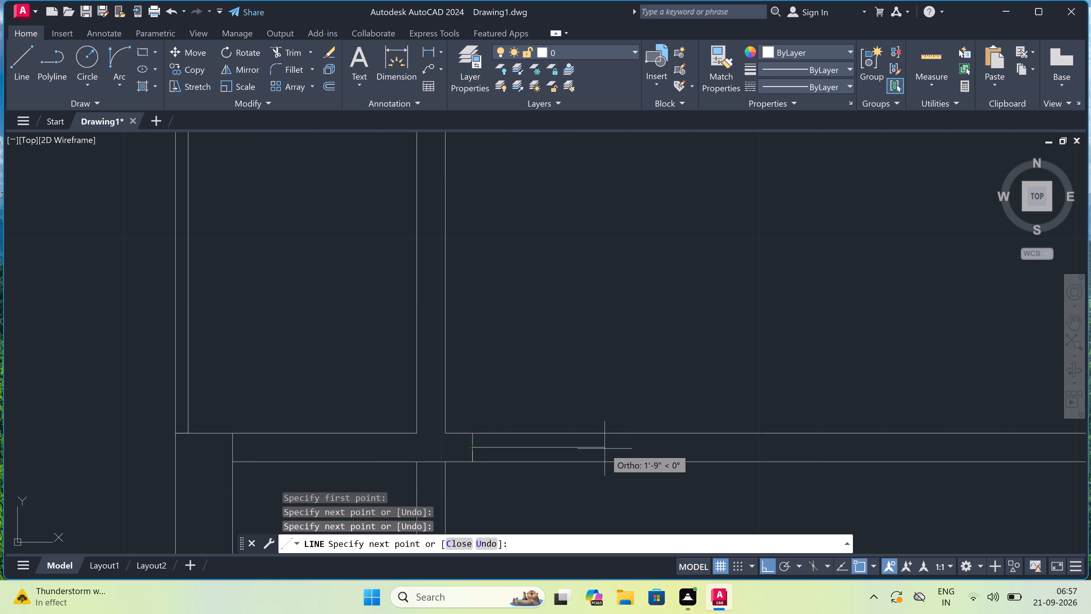
key("2")
type("\"")
key("space")
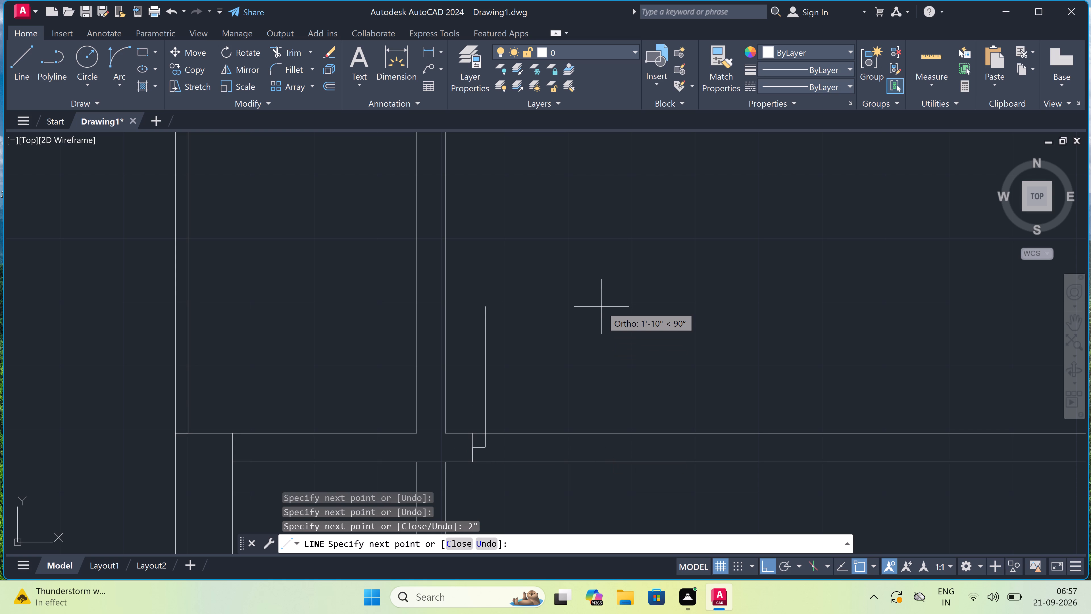
type("3'")
key("space")
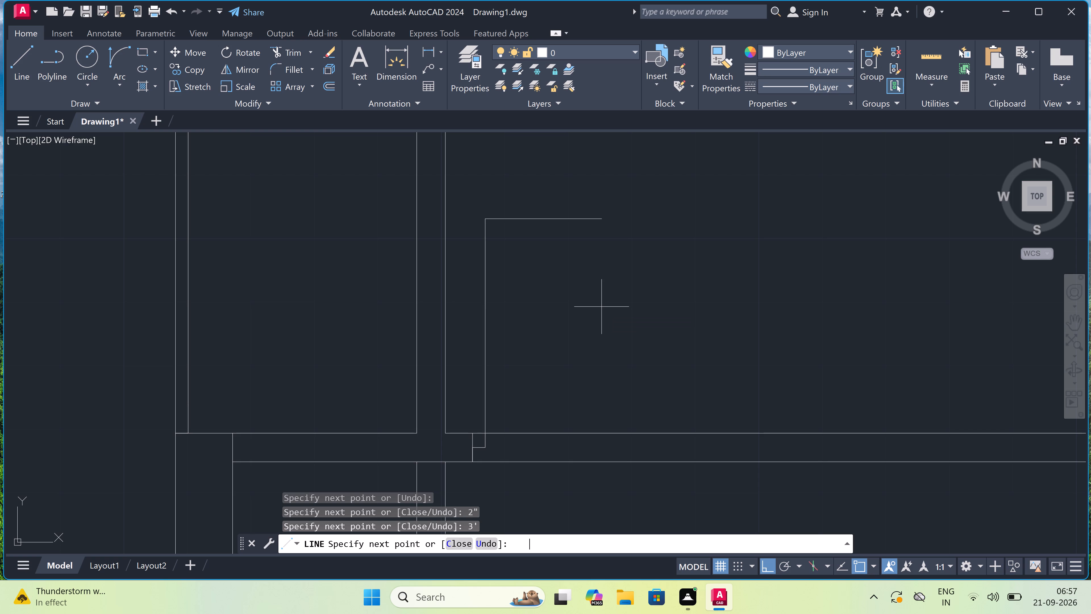
key("Escape")
Draw the right jamb line across the horizontal partition, with a 2" stop from its midpoint toward the door leaf.
key("space")
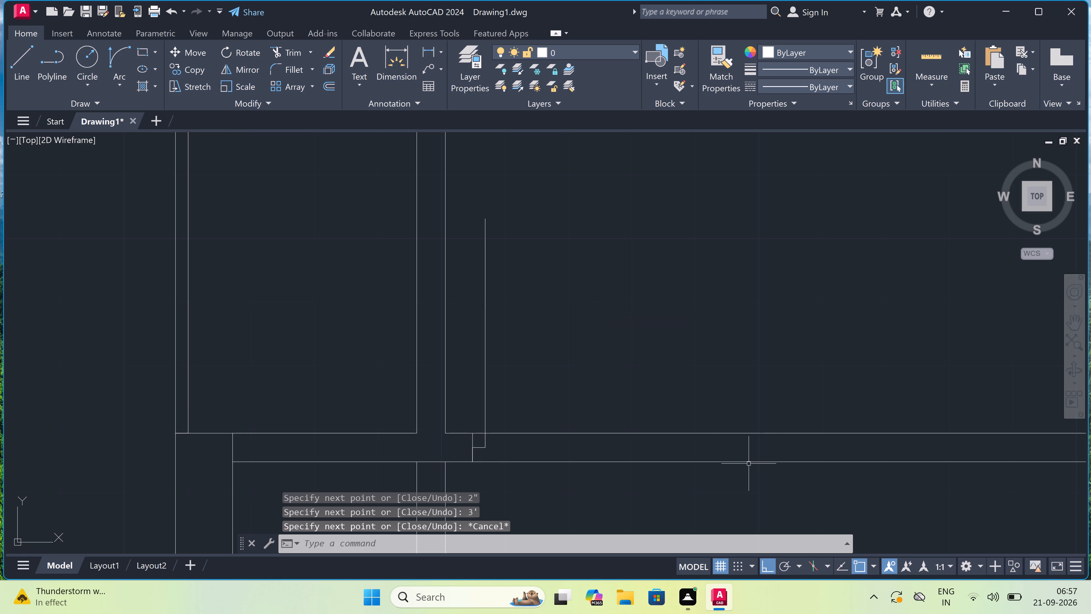
left_click(699, 432)
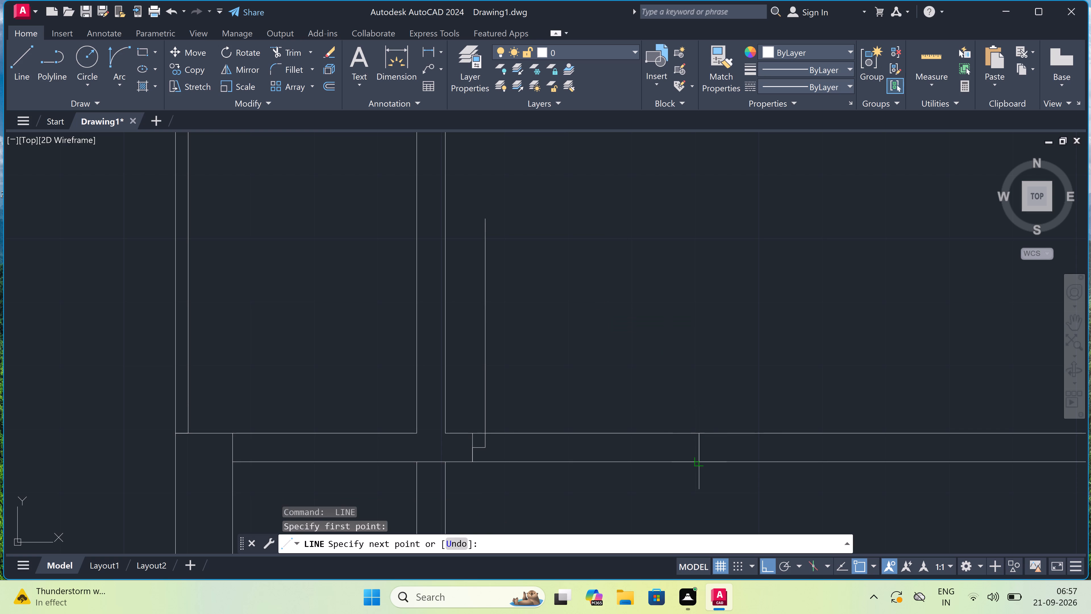
left_click(702, 462)
left_click(701, 445)
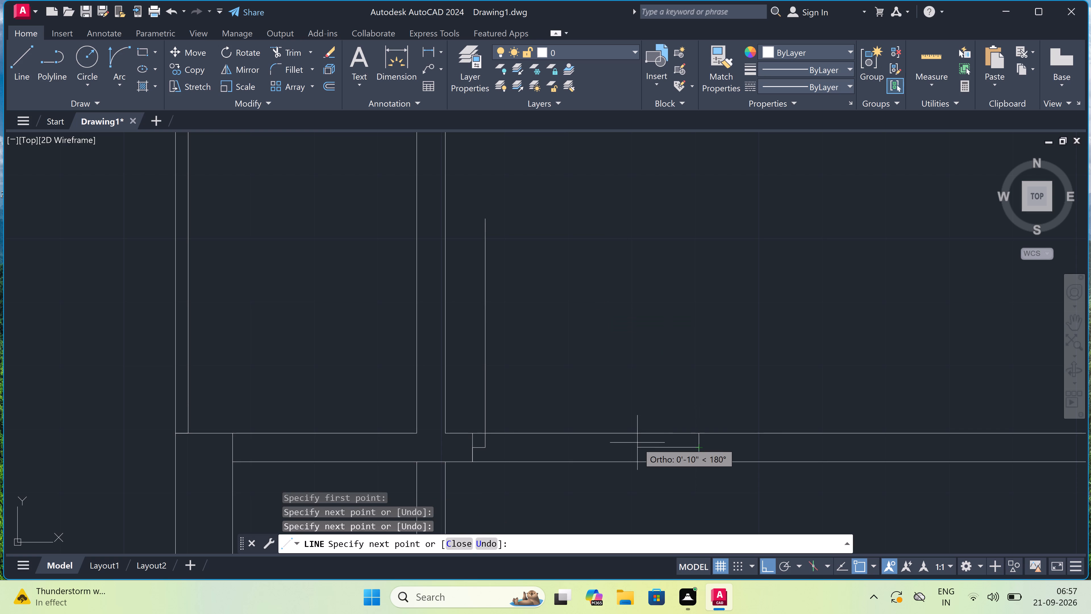
key("2")
type("\"")
key("space")
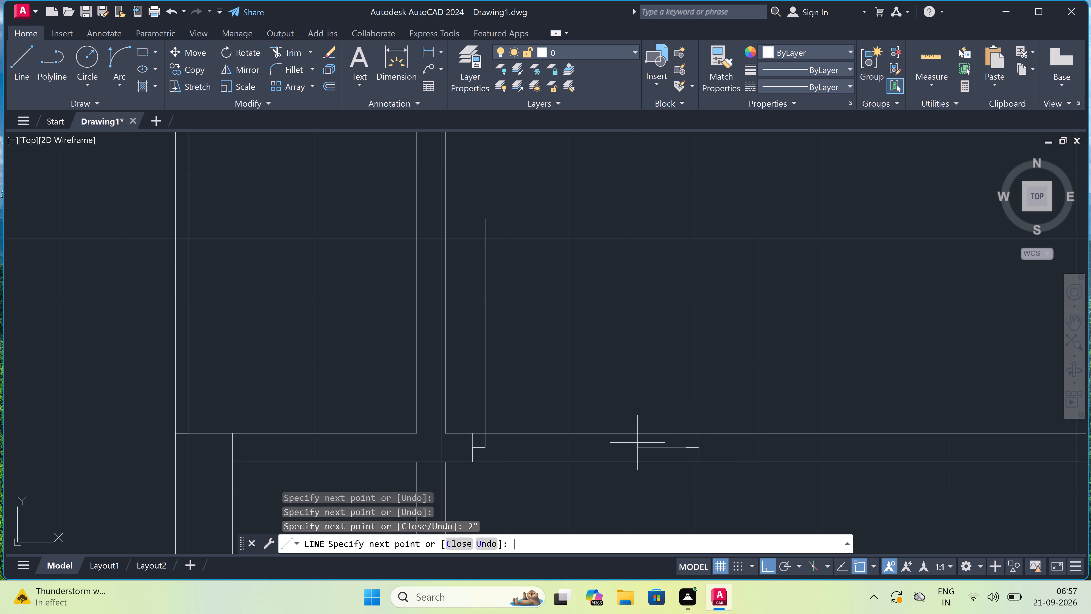
key("Escape")
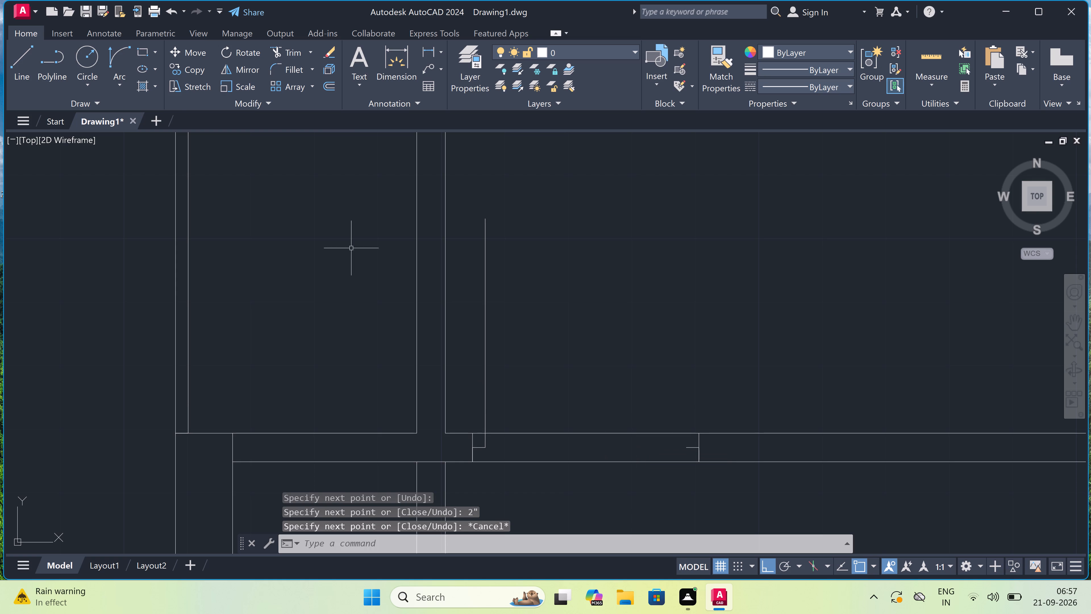
Draw the door swing arc from the top of the door leaf to the end of the right jamb's stop.
left_click(125, 53)
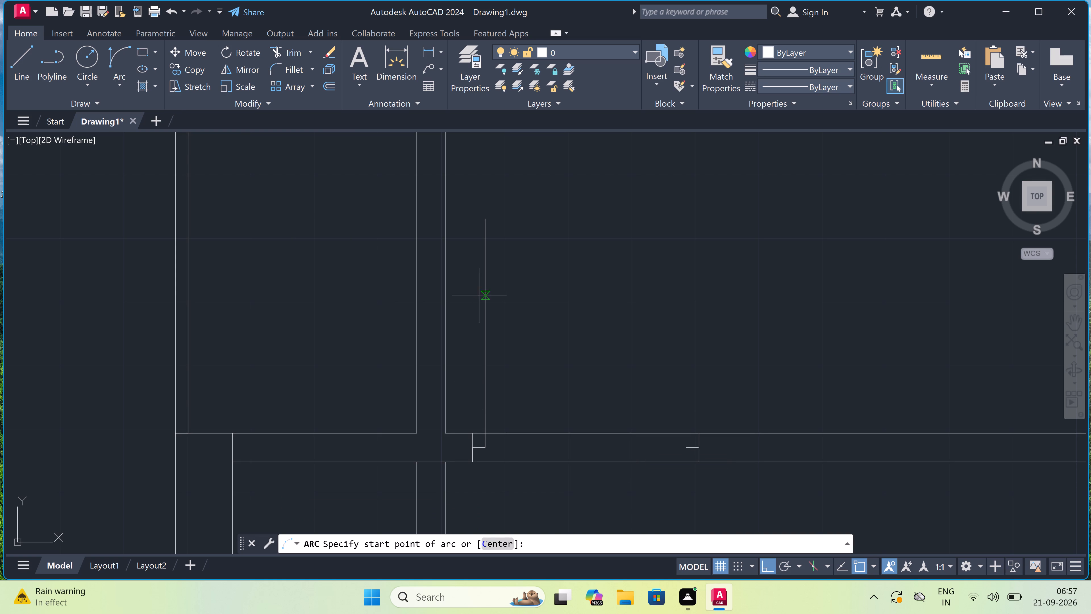
left_click_drag(488, 220, 492, 224)
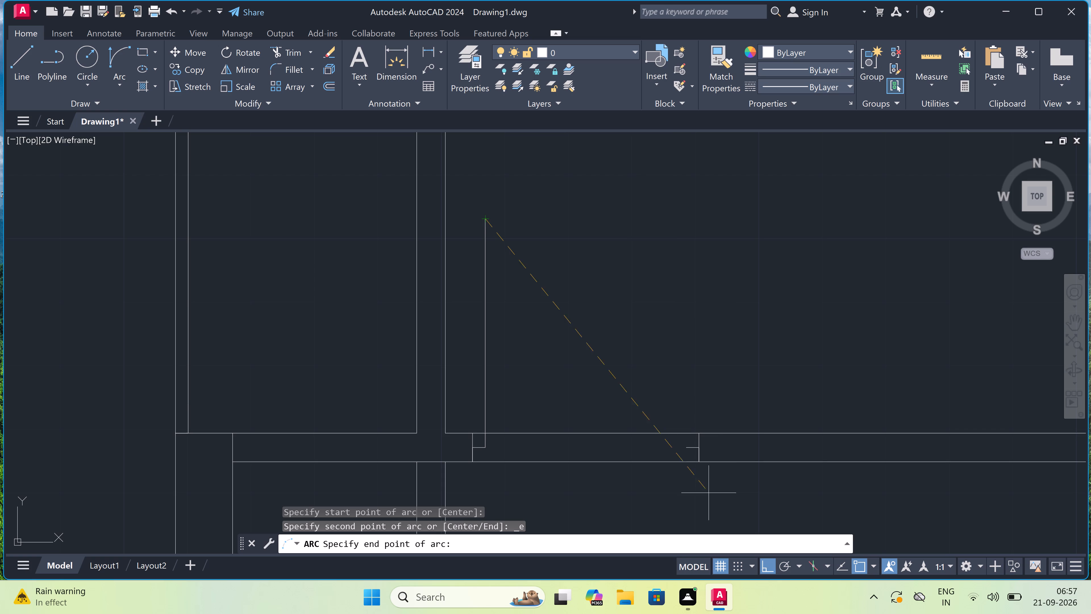
left_click(689, 449)
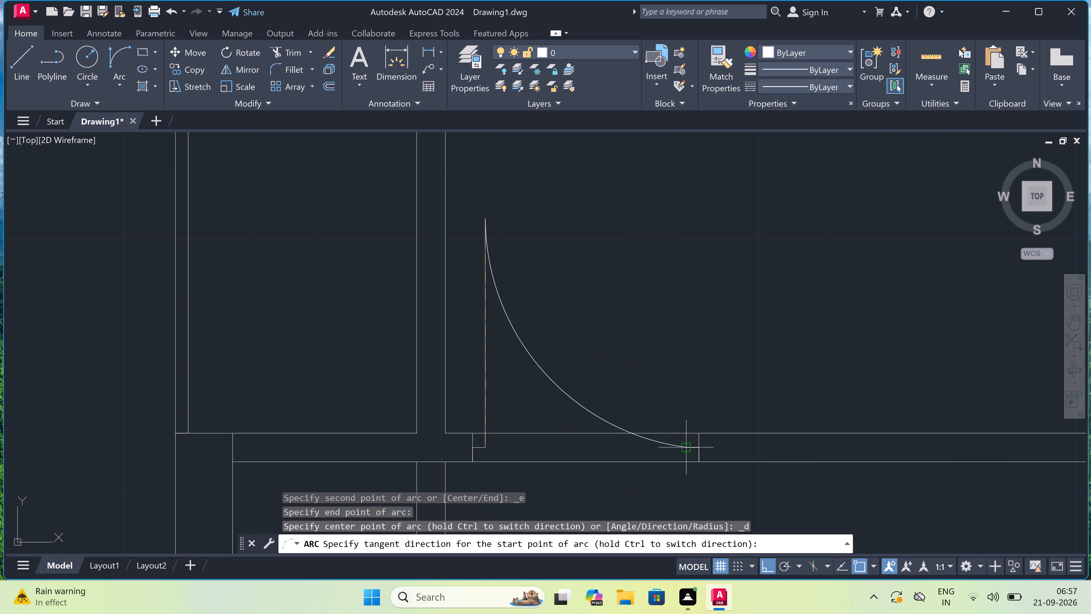
left_click(751, 359)
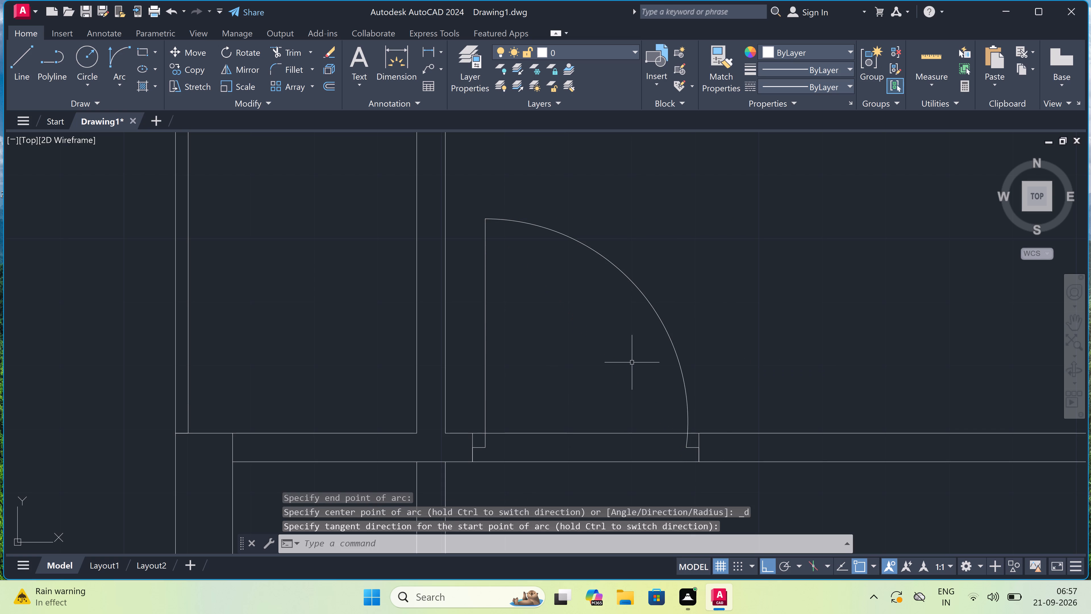
Trim both horizontal partition lines between the two door jambs to open the doorway.
type("tr")
key("space")
scroll(628, 366, "down", 2)
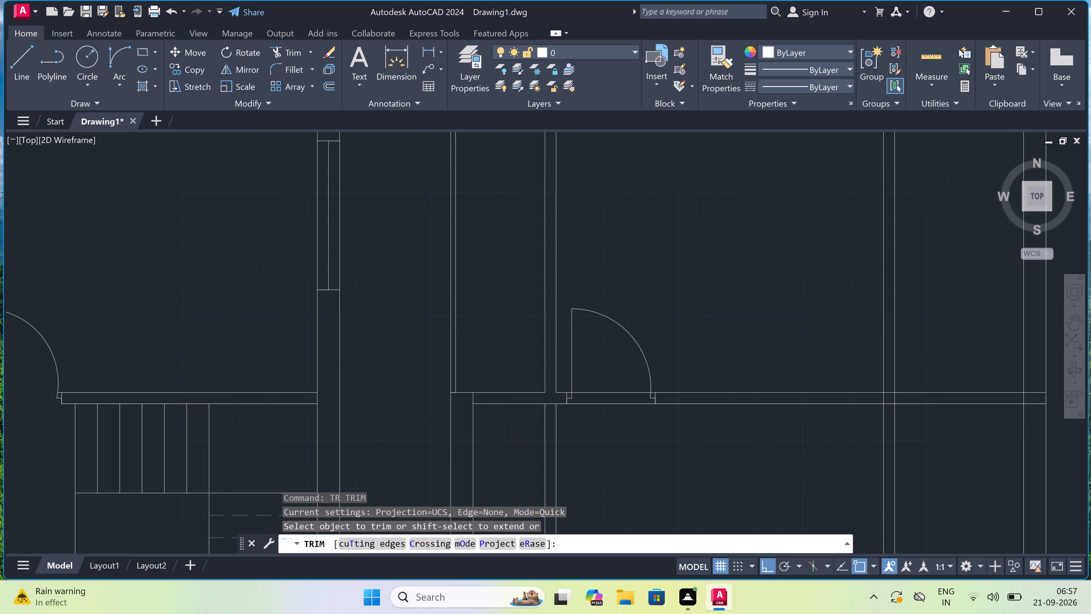
left_click_drag(614, 378, 614, 381)
left_click(605, 448)
scroll(602, 438, "down", 3)
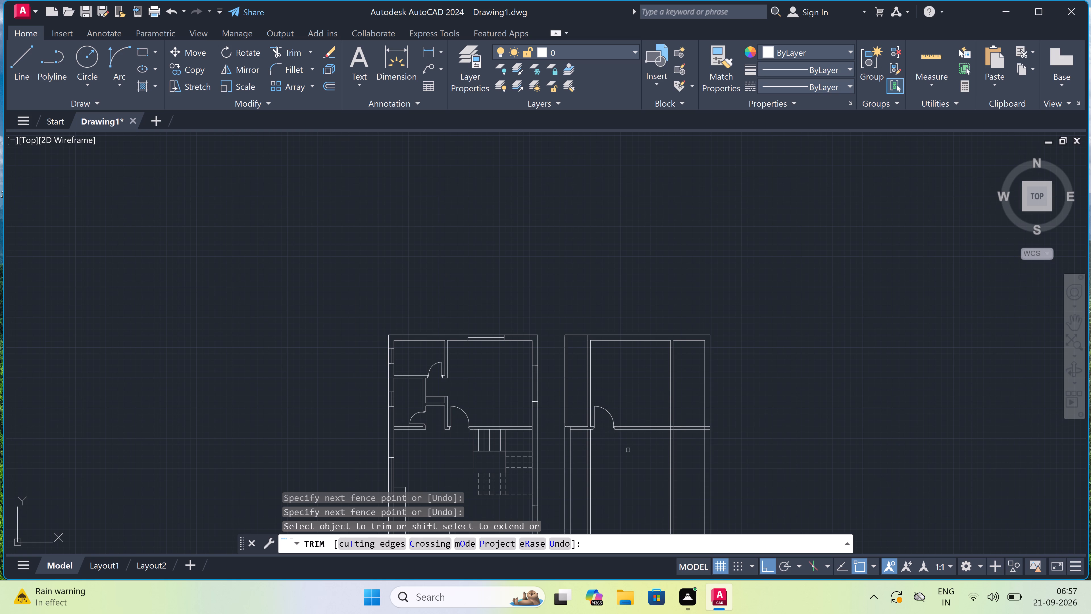
scroll(643, 445, "up", 1)
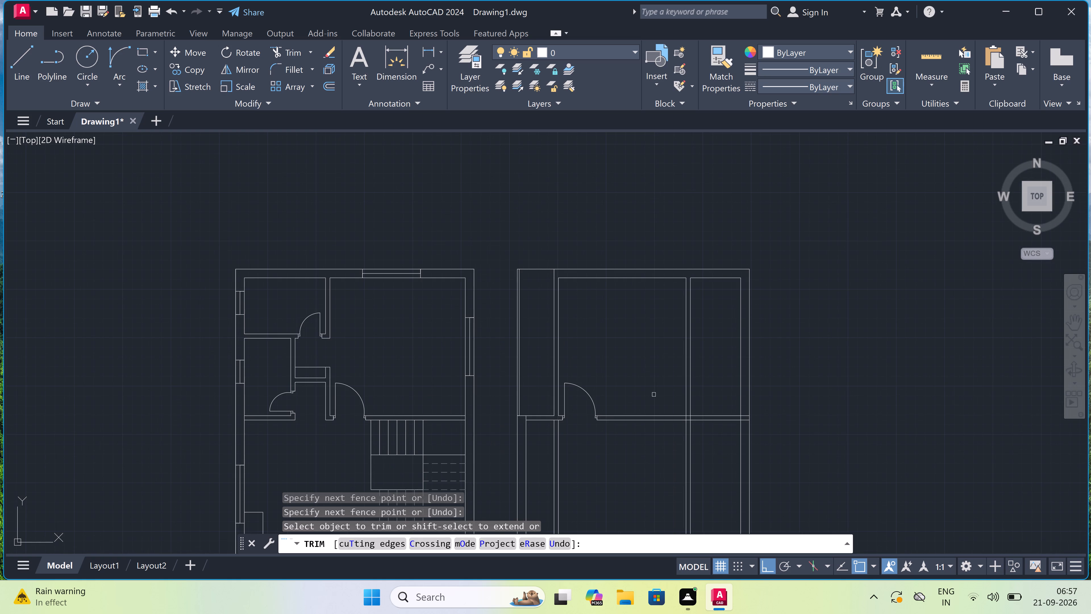
scroll(676, 325, "up", 3)
scroll(678, 331, "down", 1)
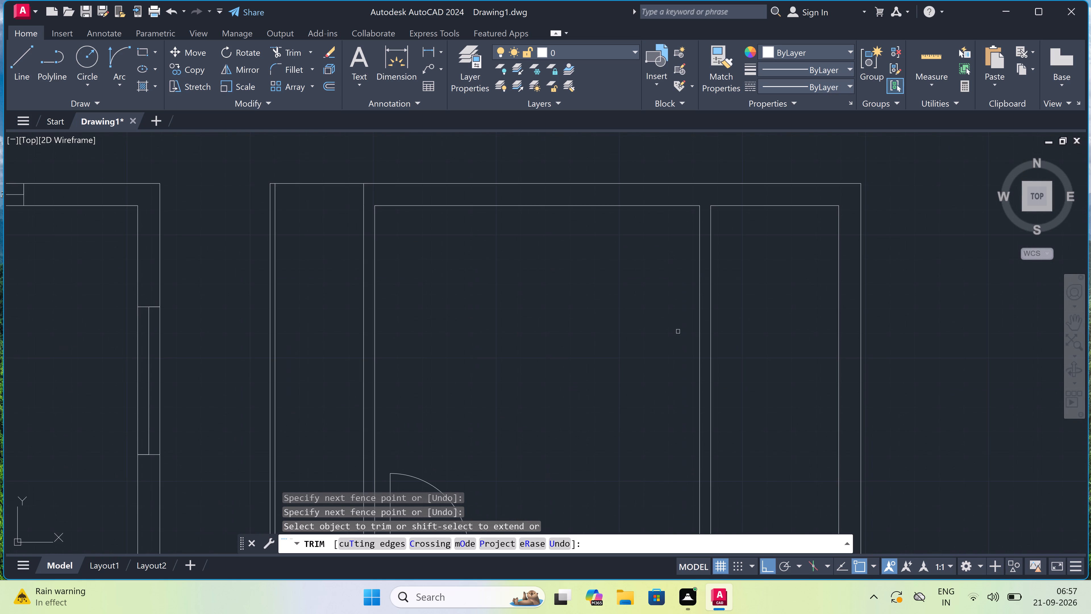
key("Escape")
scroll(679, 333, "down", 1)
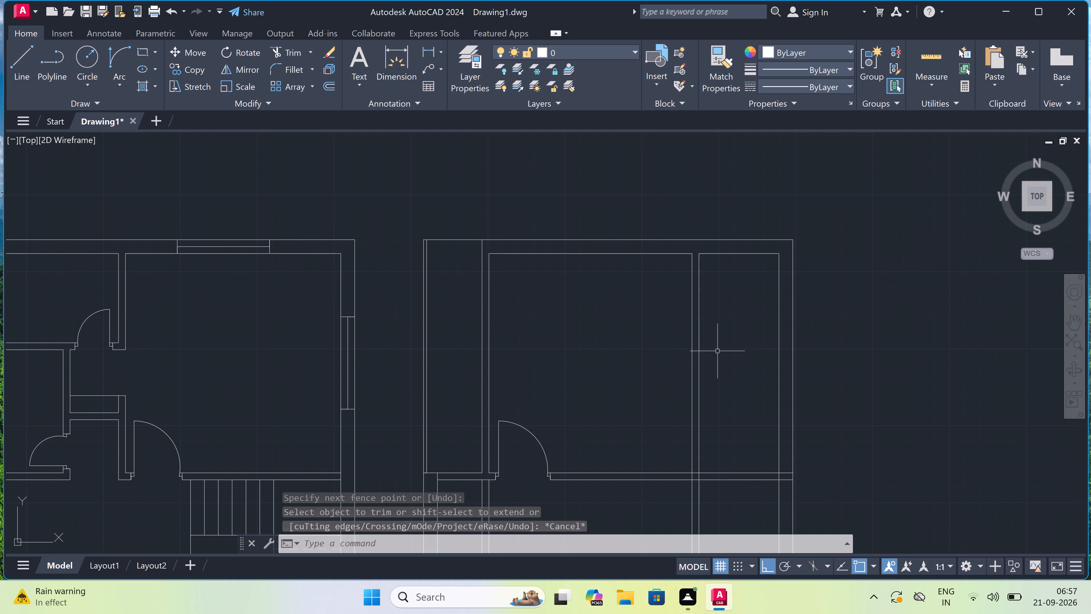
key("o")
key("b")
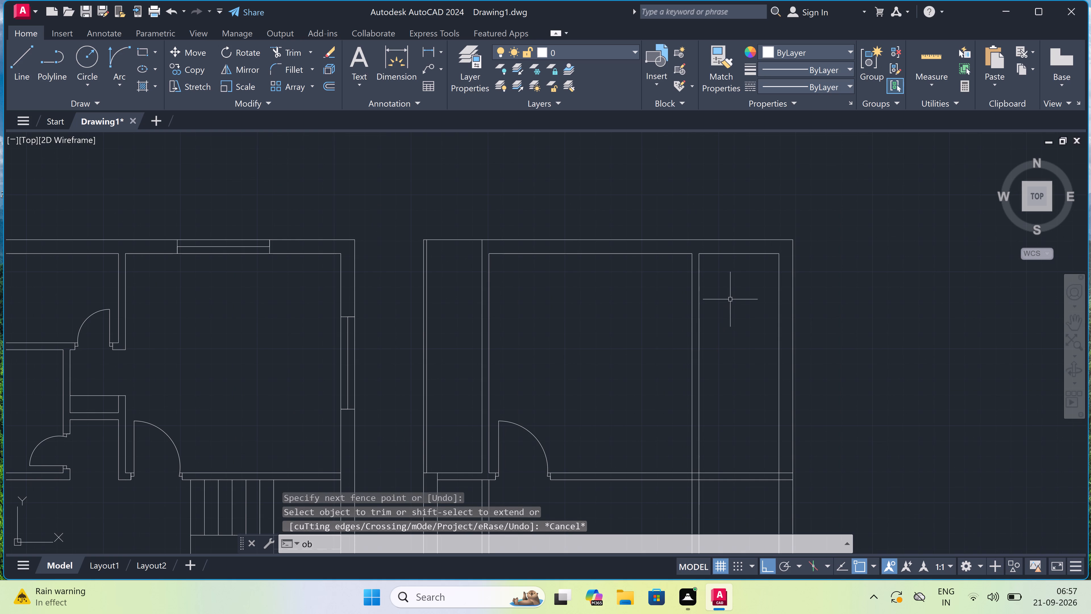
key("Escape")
Offset the top wall's inner line 7' downward in the room between the second vertical partition and right outer wall.
key("o")
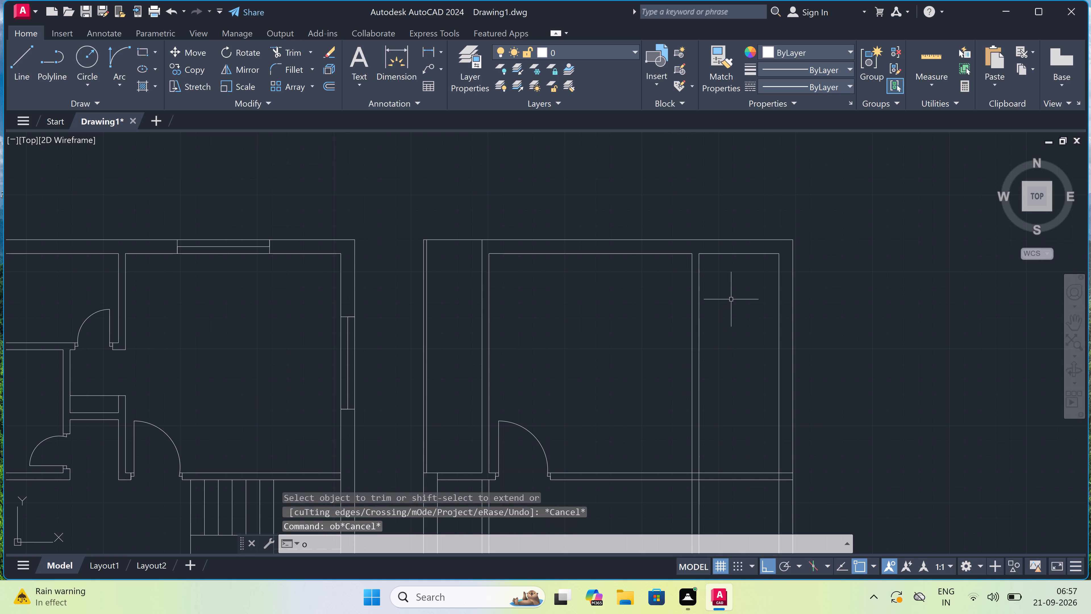
key("space")
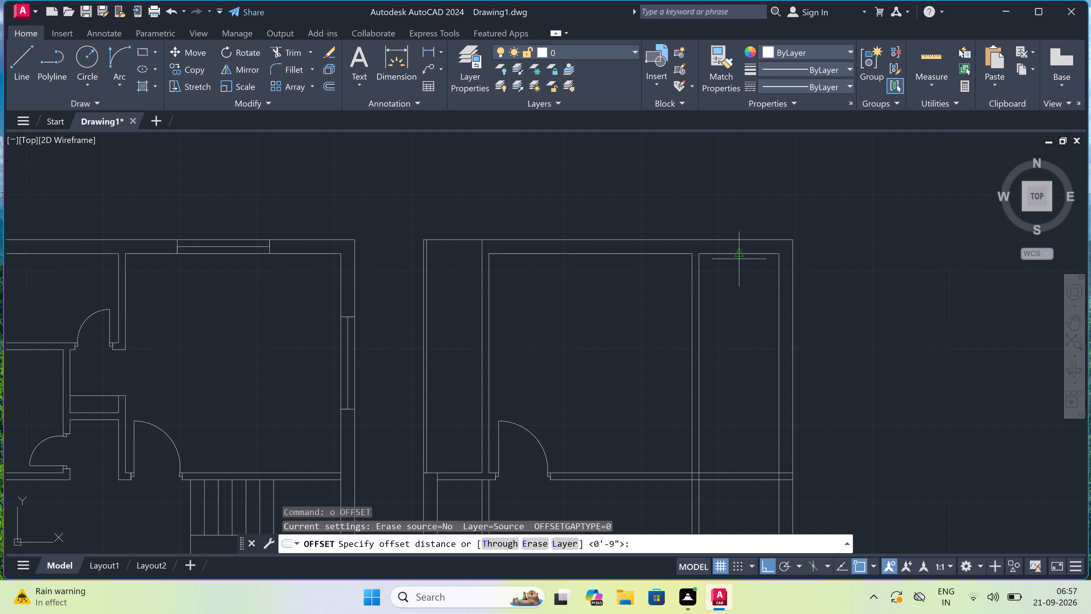
left_click(739, 257)
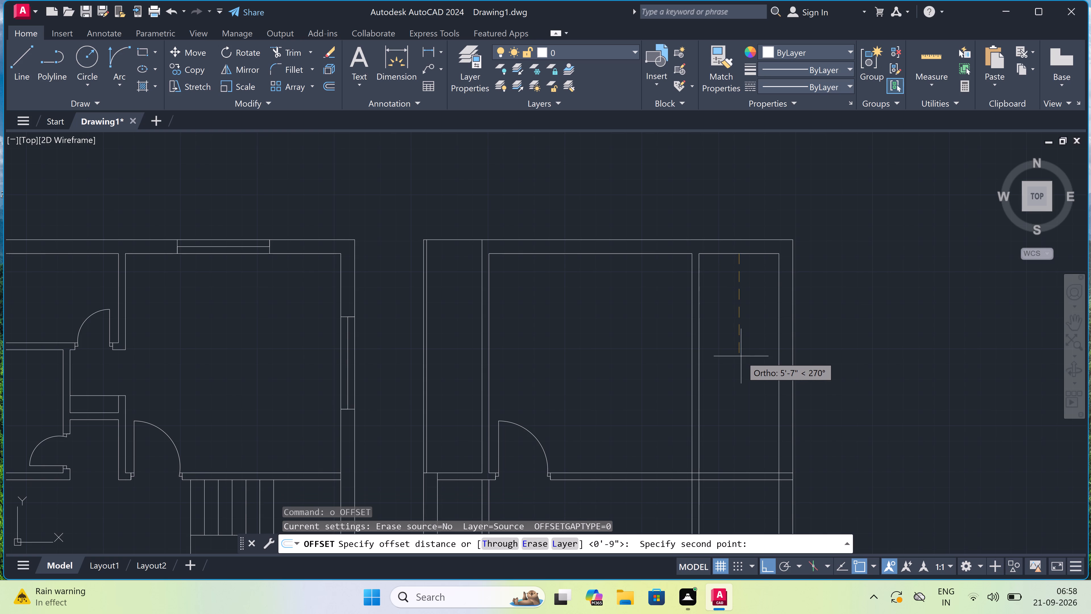
type("7'")
key("space")
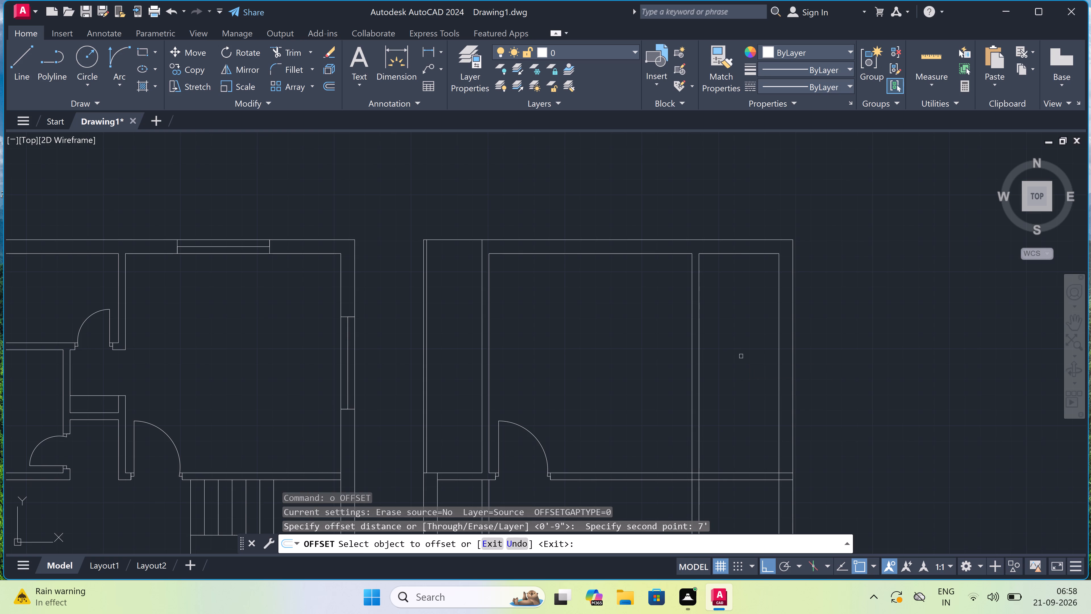
left_click(728, 254)
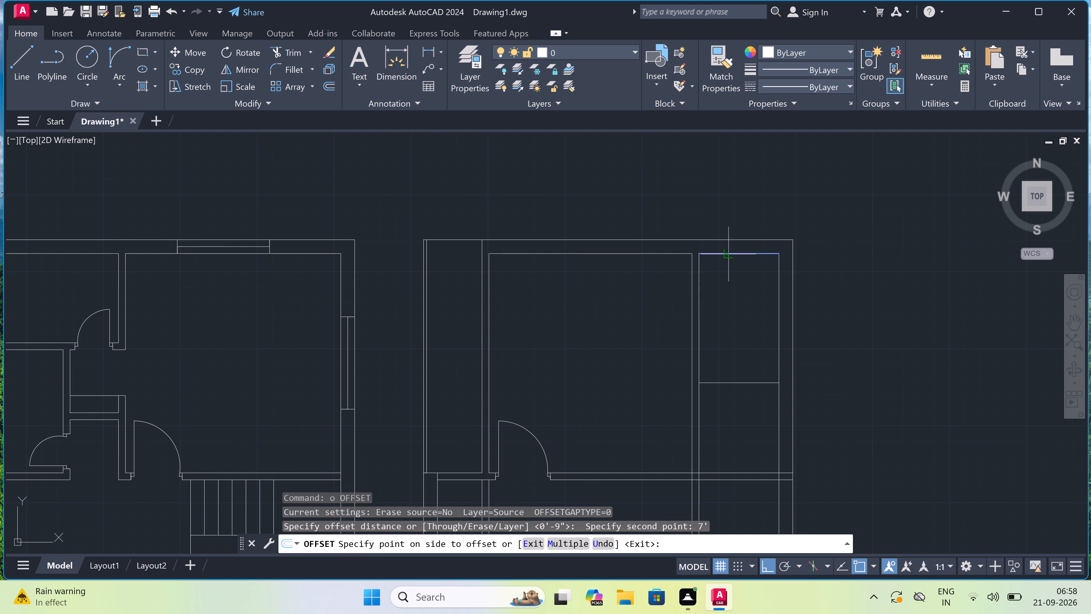
left_click(728, 302)
key("Escape")
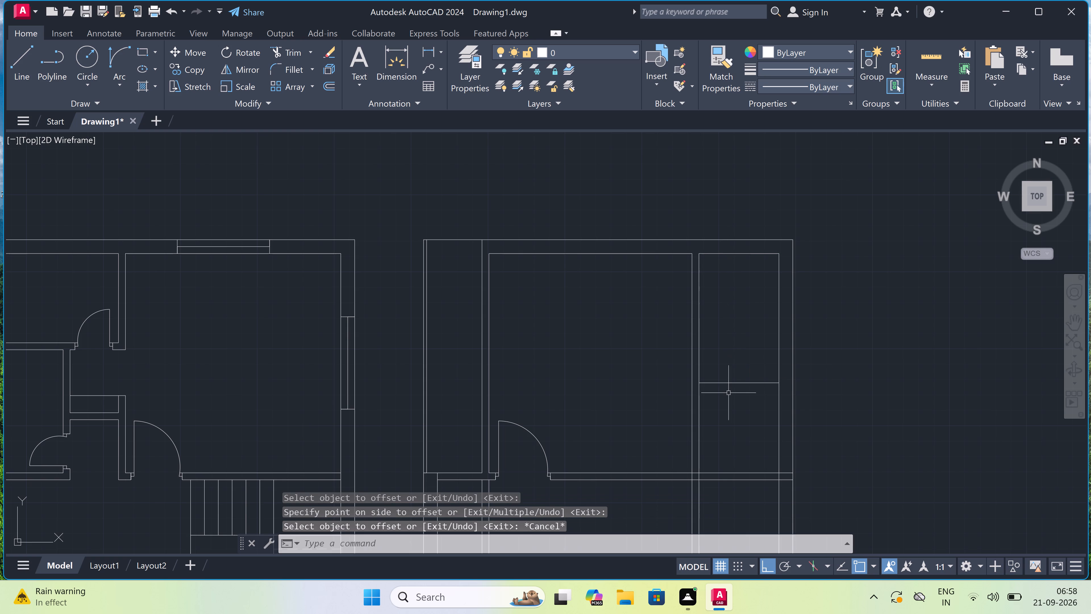
Offset the new horizontal line in that room 4.5" downward to form a partition.
key("space")
left_click(730, 384)
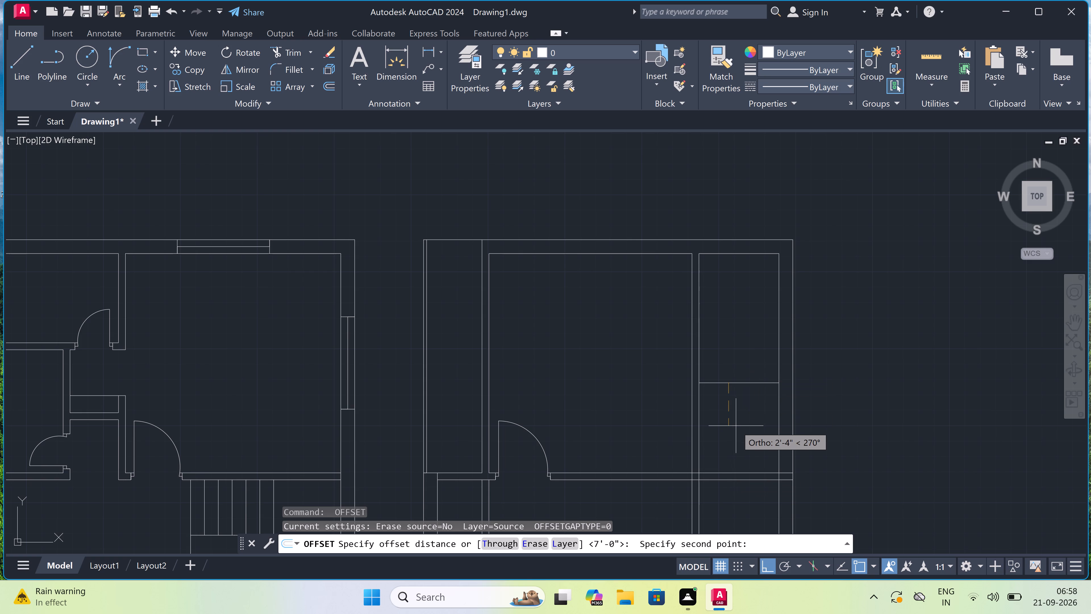
key("4")
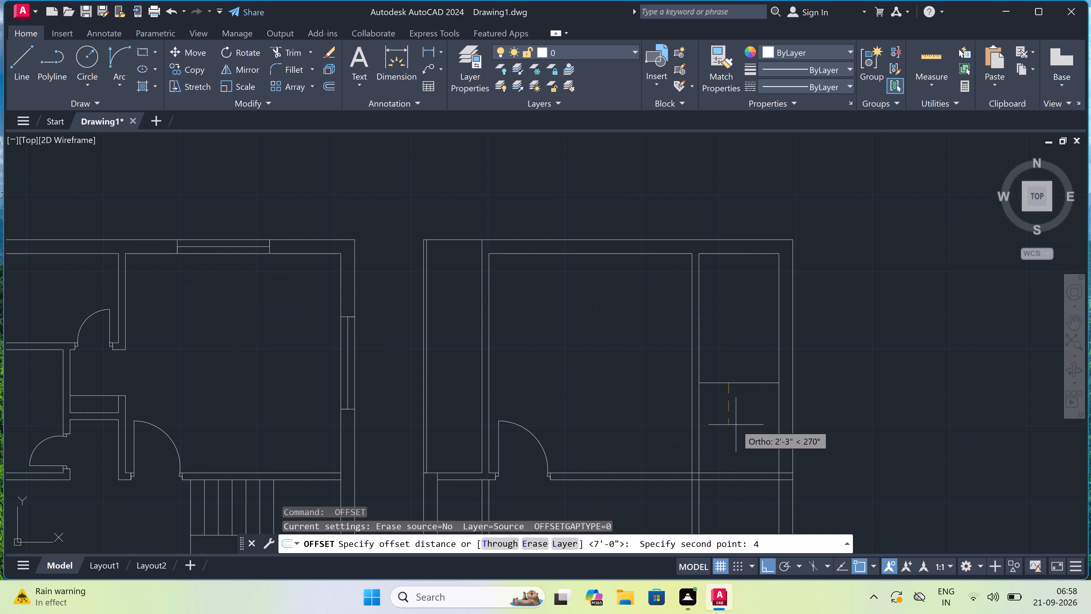
type(".5")
type("\"")
key("space")
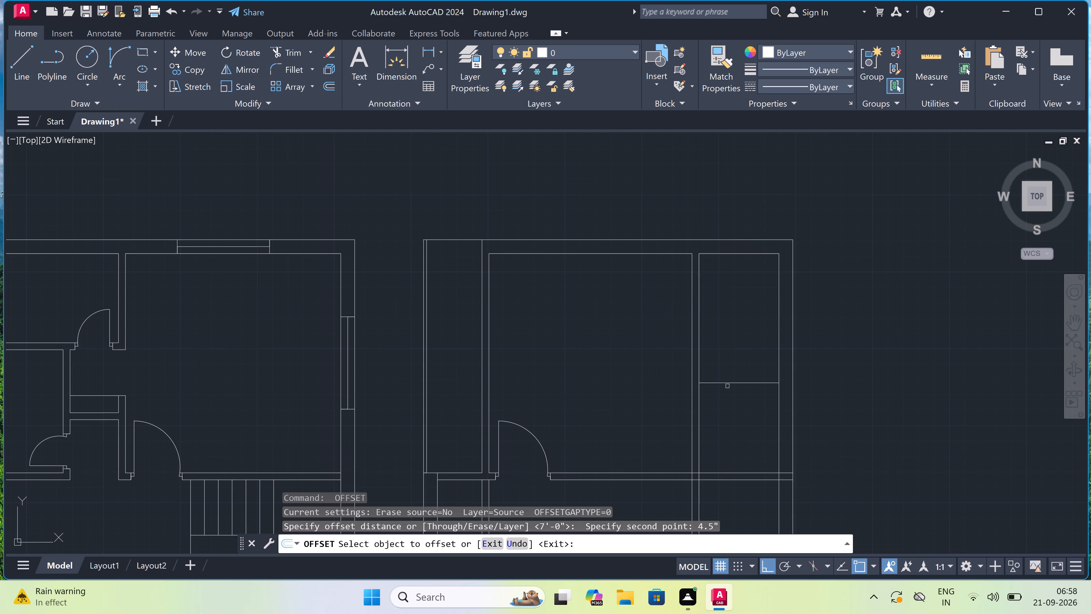
left_click_drag(725, 383, 724, 387)
left_click(721, 405)
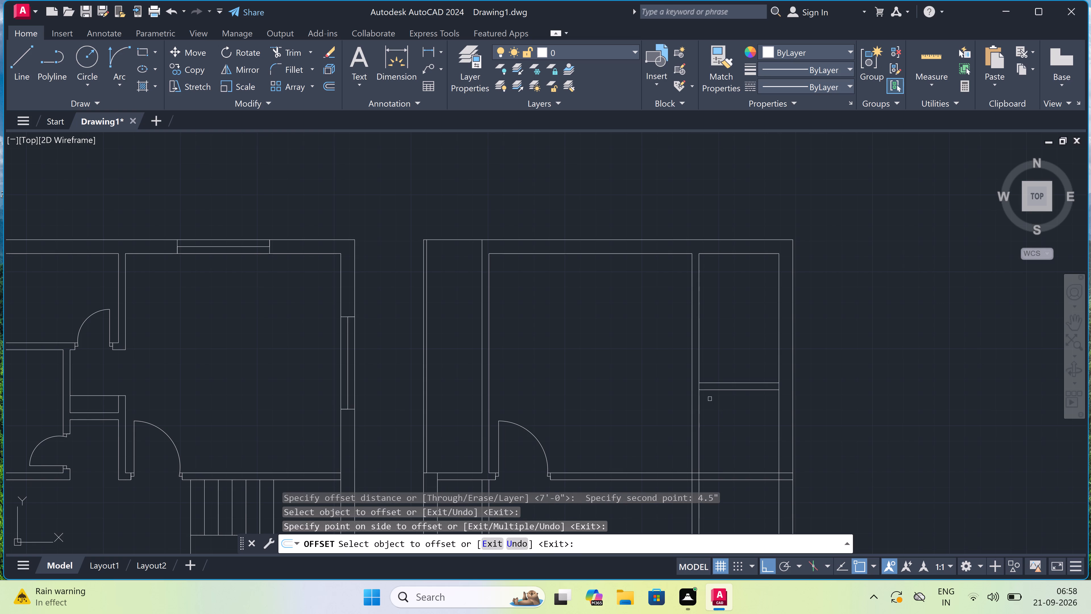
key("Escape")
Draw the left jamb across the new 4.5" partition, with a 2" stop and a 2' door leaf rising from it.
scroll(725, 384, "up", 1)
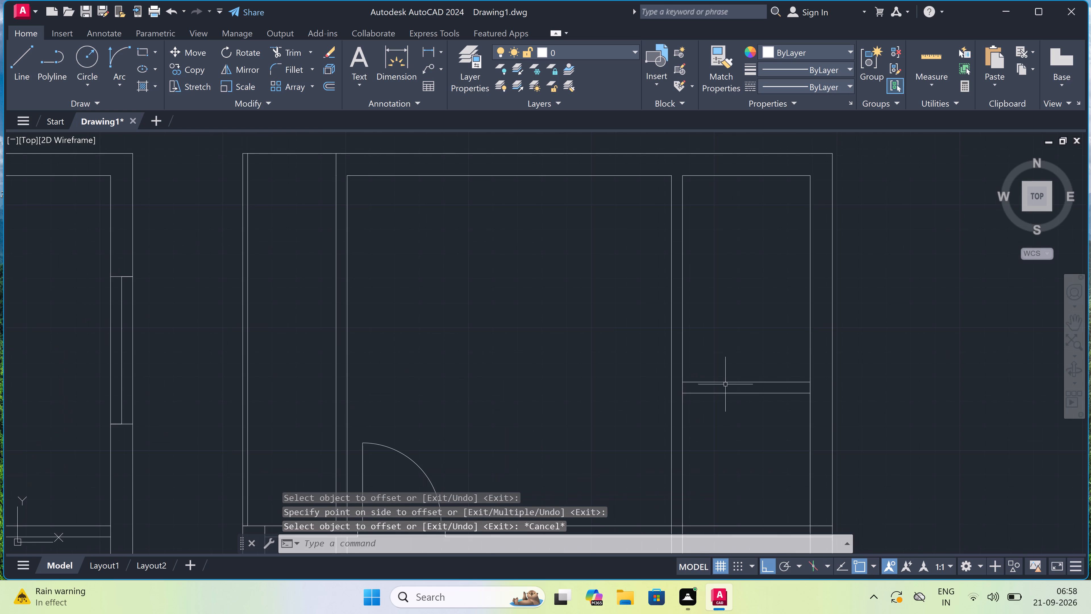
key("l")
key("space")
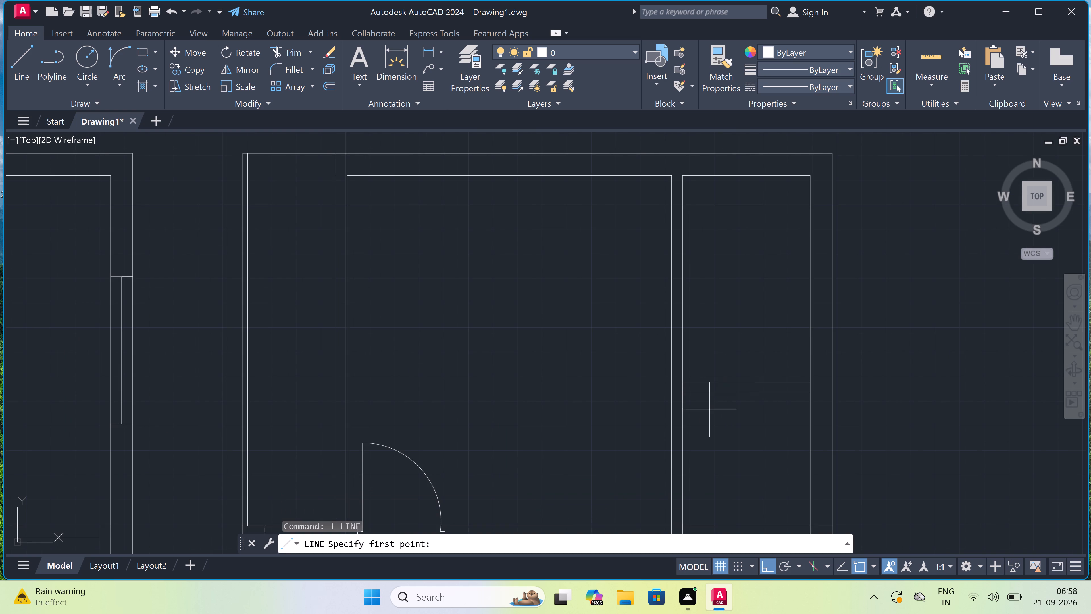
scroll(709, 409, "up", 2)
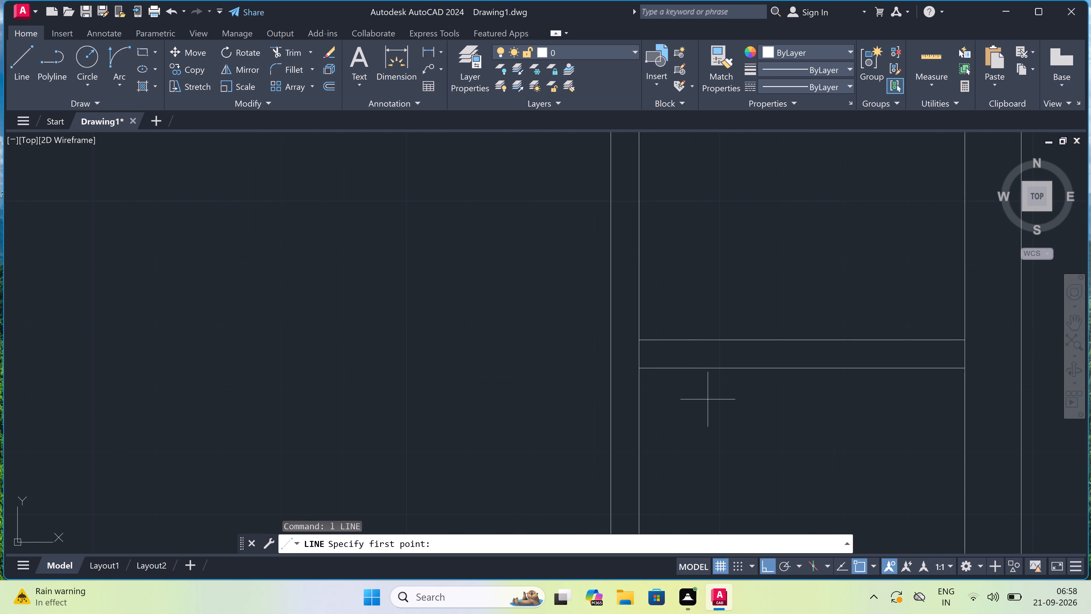
left_click(666, 340)
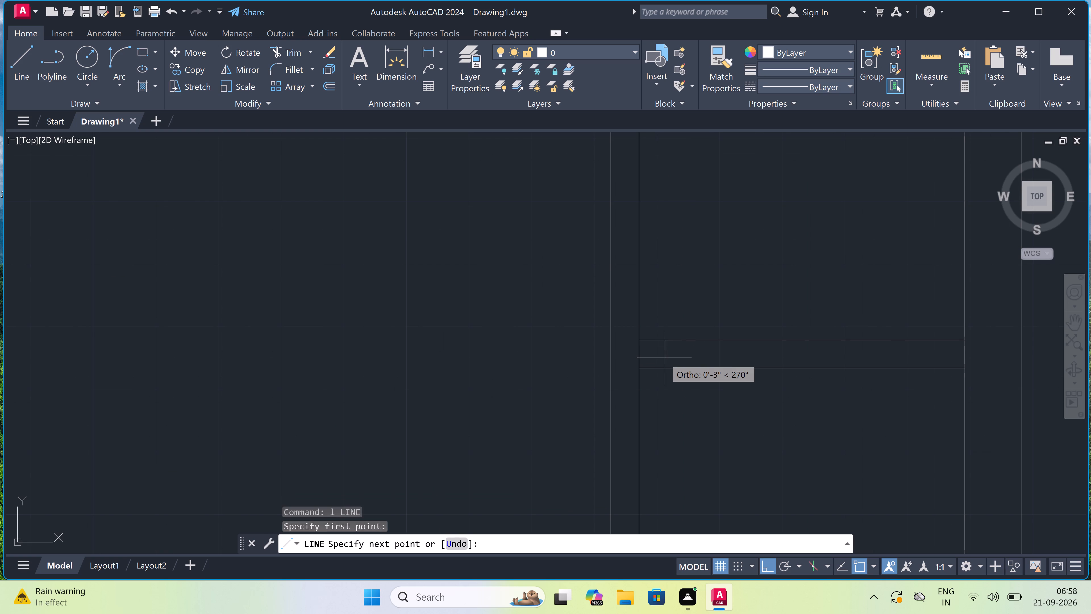
left_click(666, 364)
left_click(668, 354)
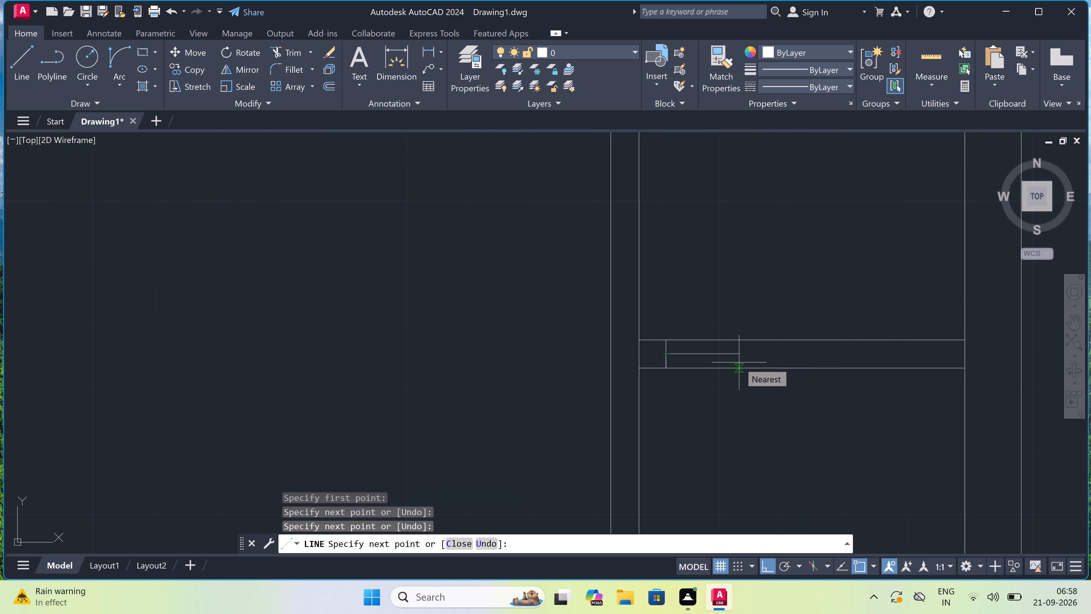
key("2")
type("\"")
key("space")
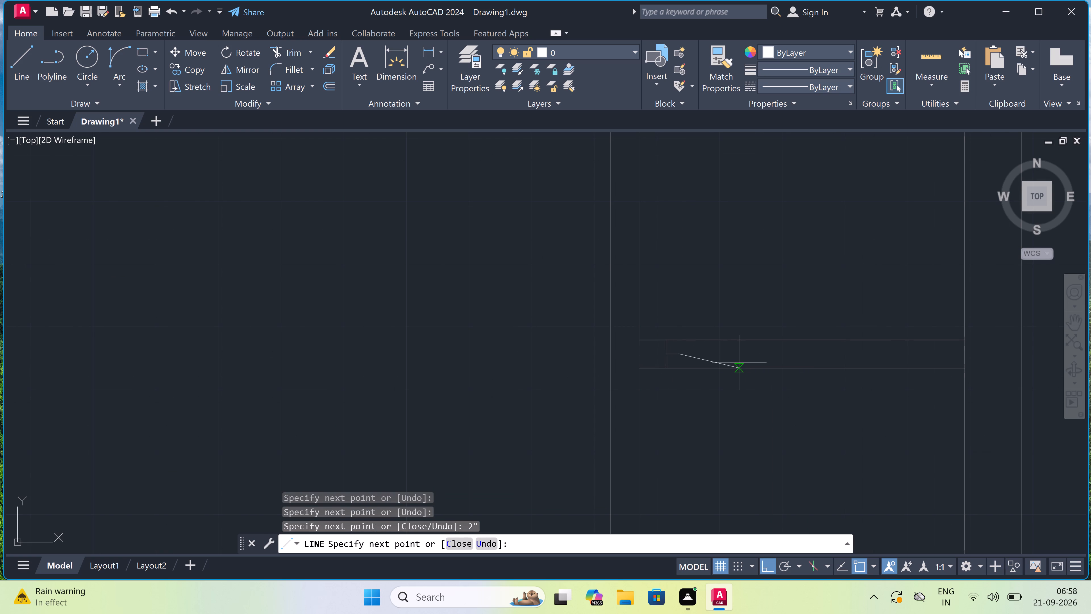
type("2'")
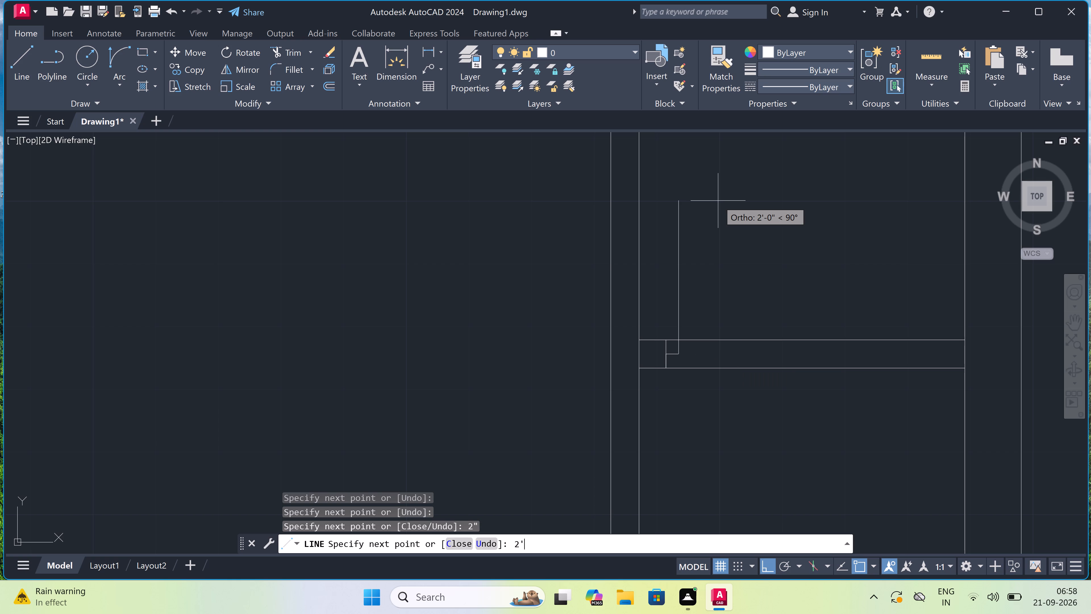
key("space")
key("Escape")
Draw the right jamb across the same partition, with a 2" stop pointing back toward the door leaf.
key("space")
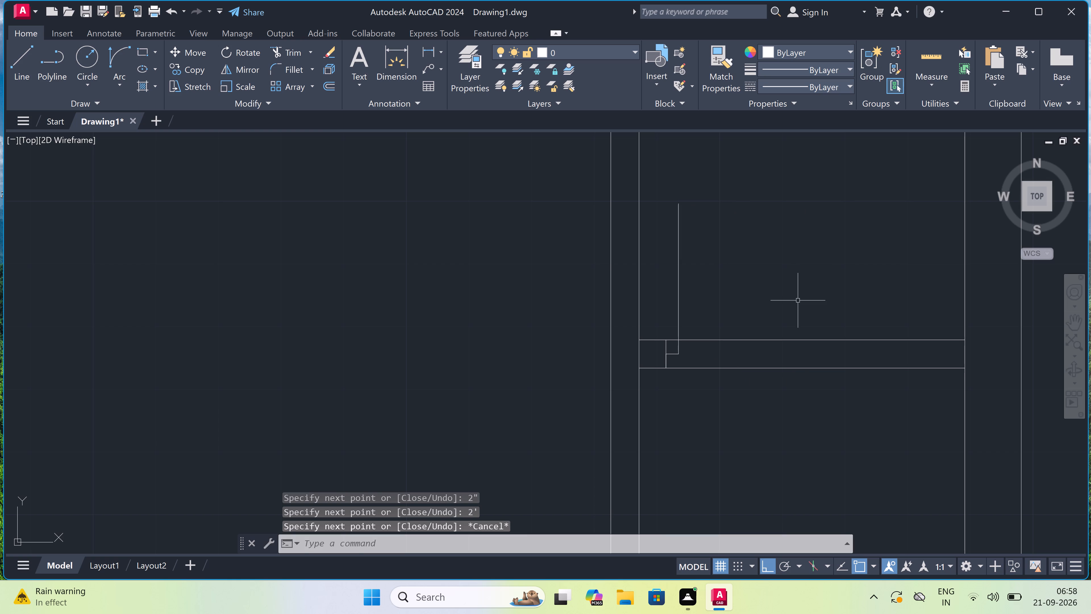
left_click(806, 340)
left_click(801, 372)
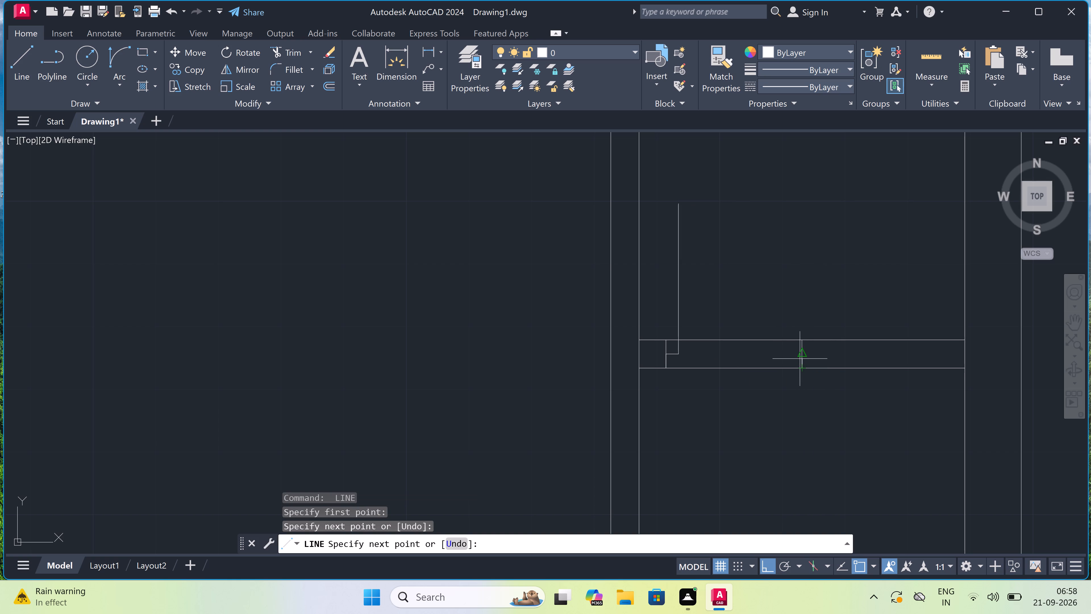
left_click(800, 355)
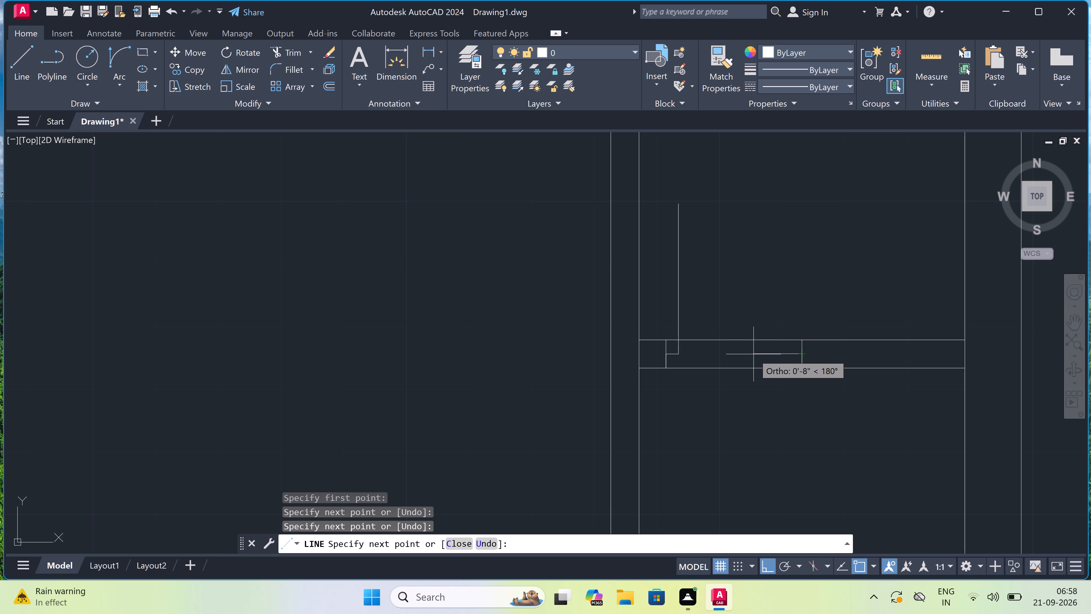
key("2")
type("\"")
key("space")
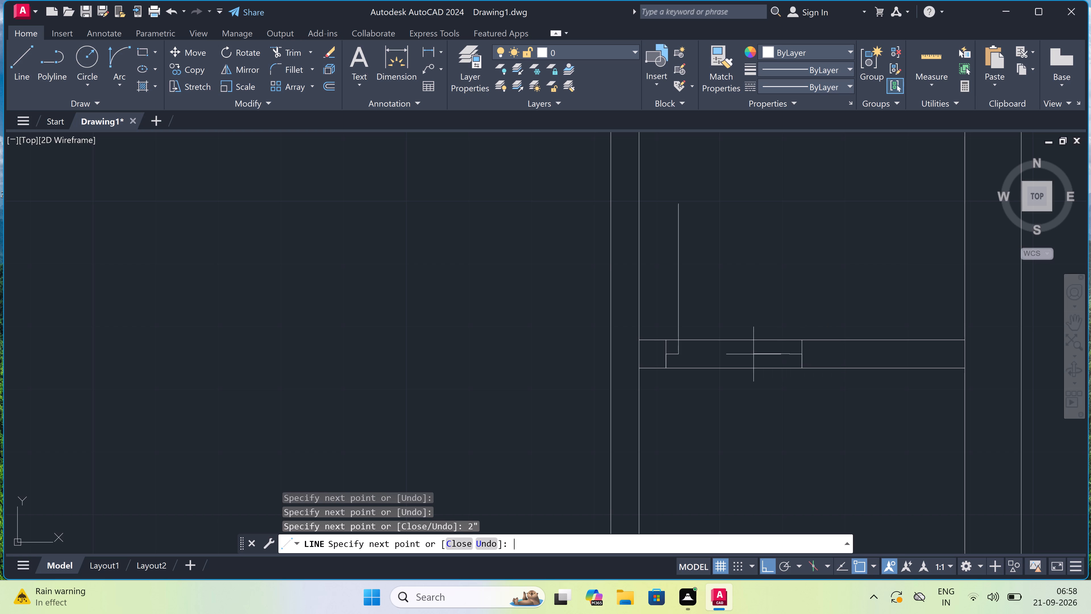
key("Escape")
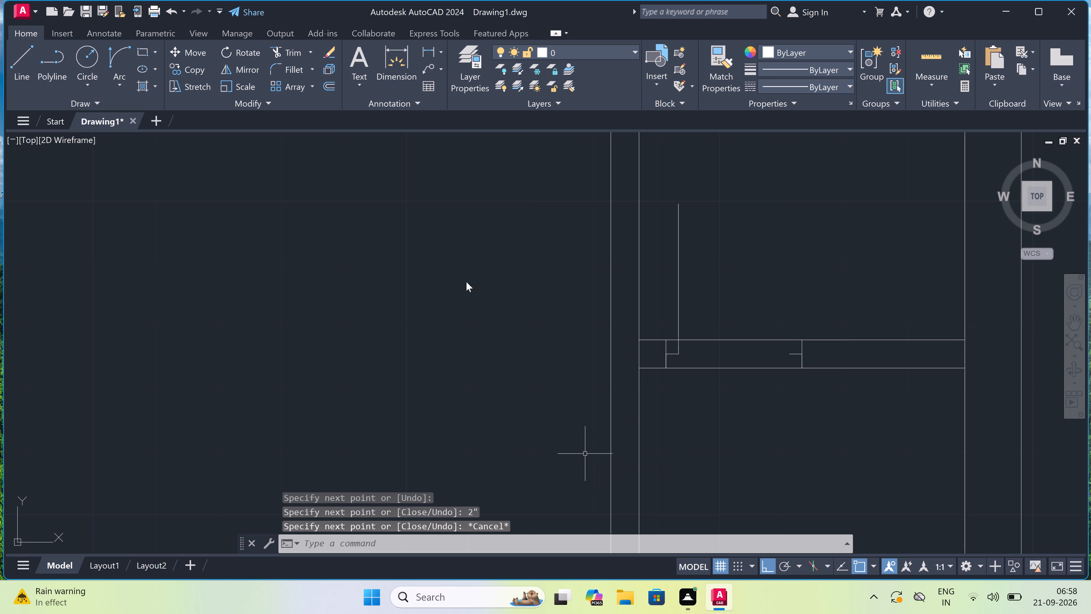
Draw the door swing arc from the top of the 2' leaf to the end of the right jamb's stop.
left_click(119, 52)
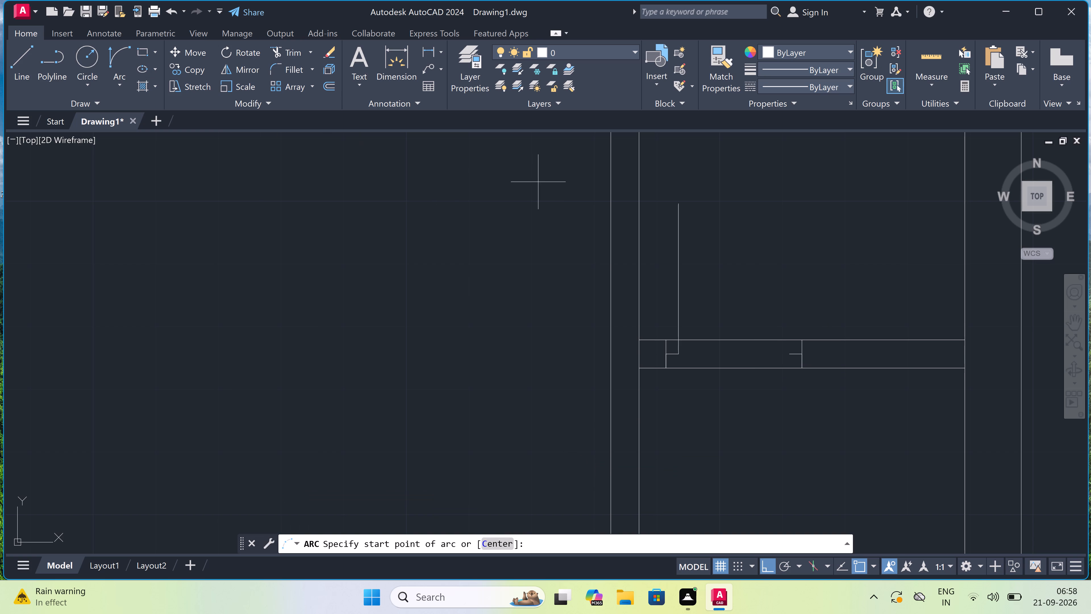
left_click(678, 201)
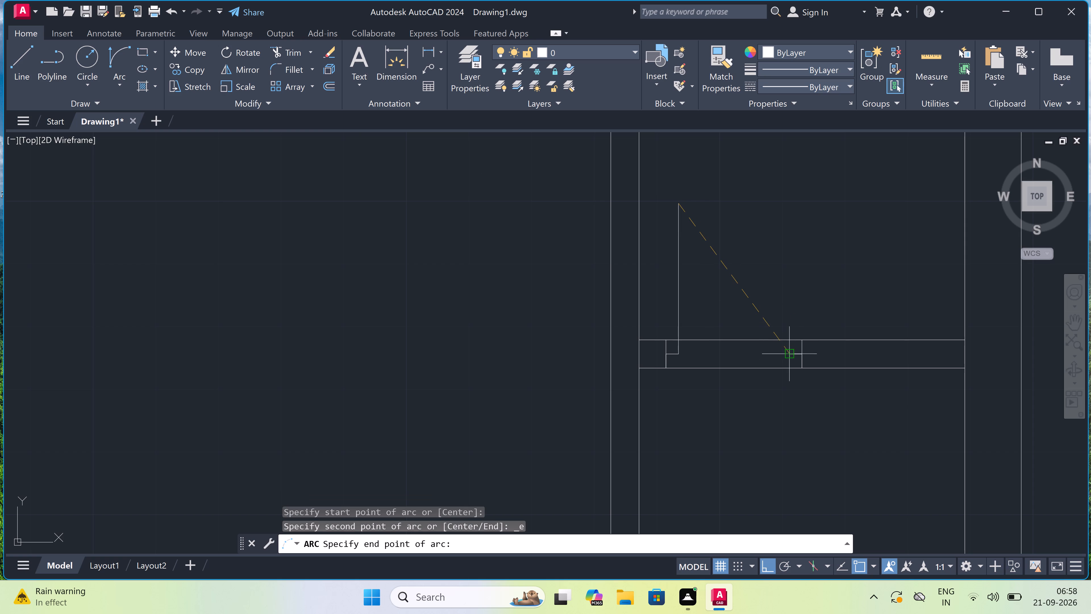
left_click(791, 356)
left_click(815, 286)
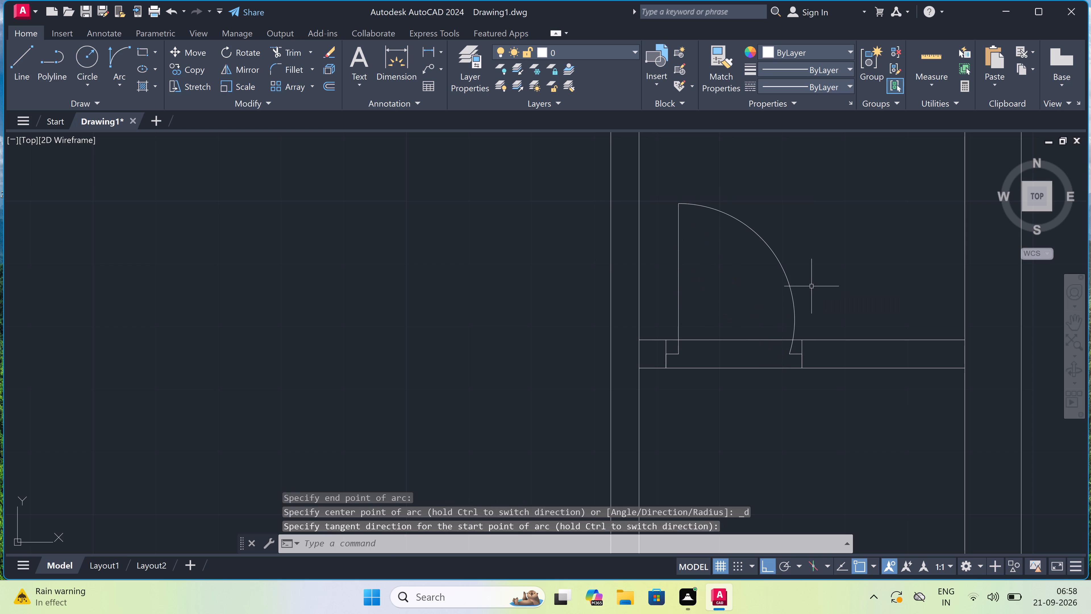
Trim both lines of the short partition between the two jambs to open the doorway.
key("t")
key("r")
key("space")
left_click(686, 290)
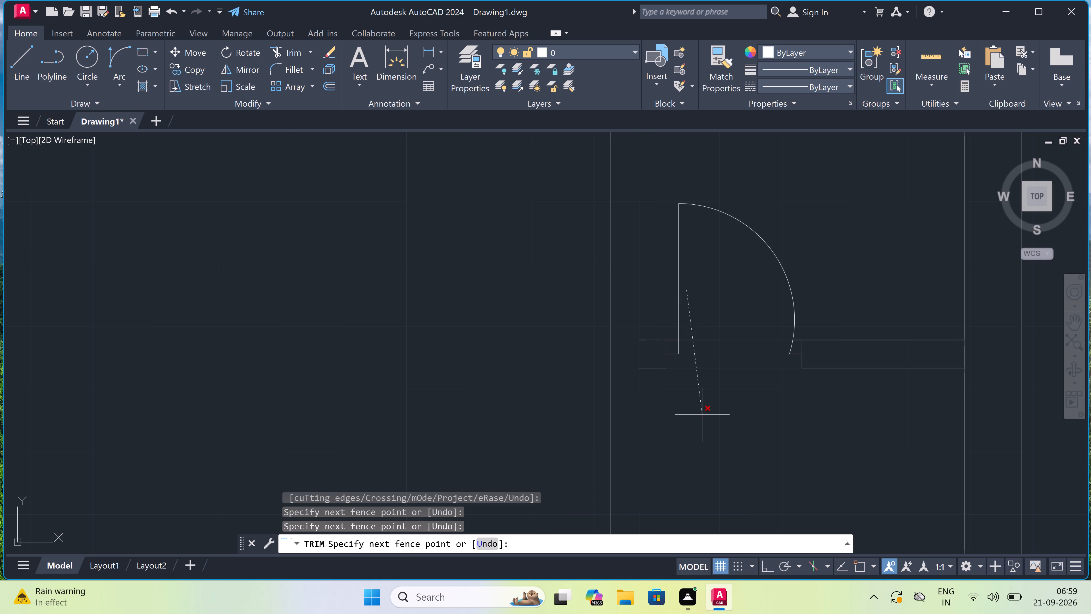
left_click(702, 415)
Trim the wall lines at both ends of the short partition so it joins the vertical partition and right outer wall.
left_click_drag(629, 352, 633, 352)
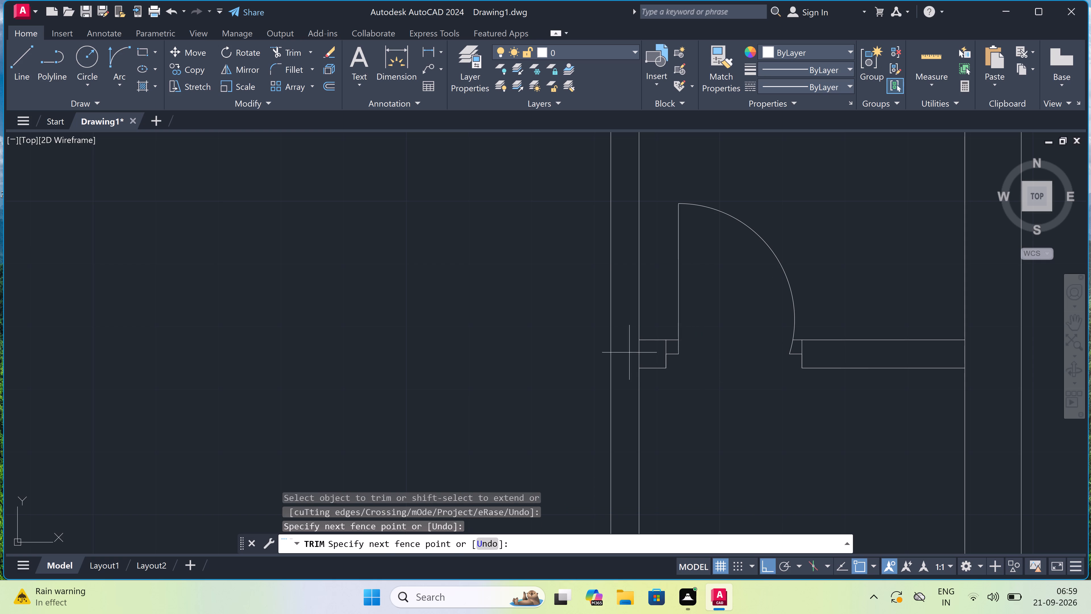
left_click(643, 352)
scroll(644, 352, "down", 2)
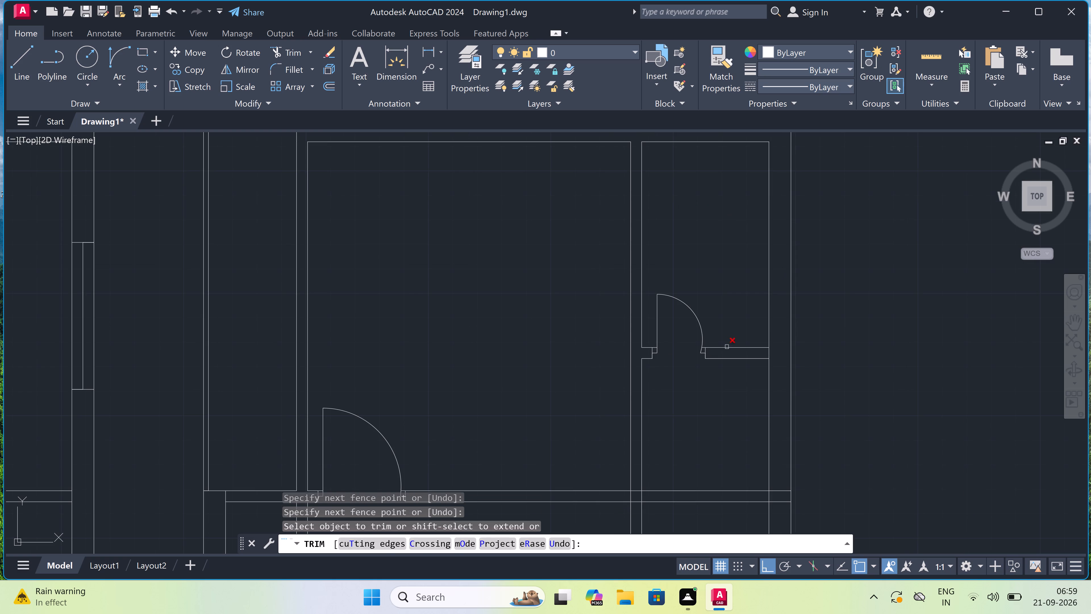
scroll(765, 355, "up", 1)
left_click(766, 355)
left_click(780, 352)
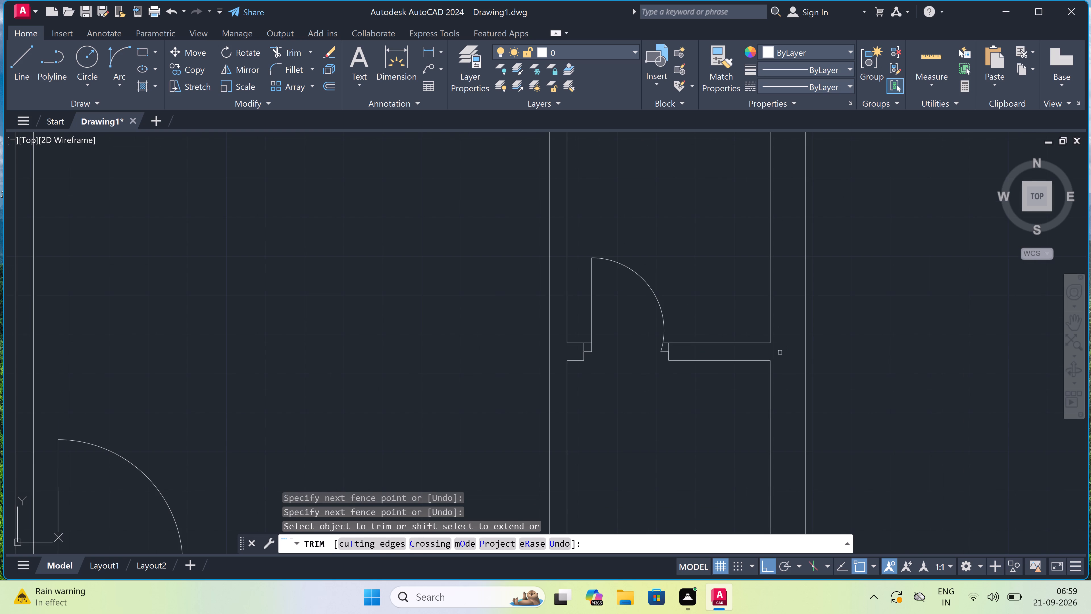
Clean up the long horizontal partition by trimming its ends inside the right outer wall and the vertical lines crossing it.
scroll(779, 351, "down", 3)
scroll(742, 404, "up", 2)
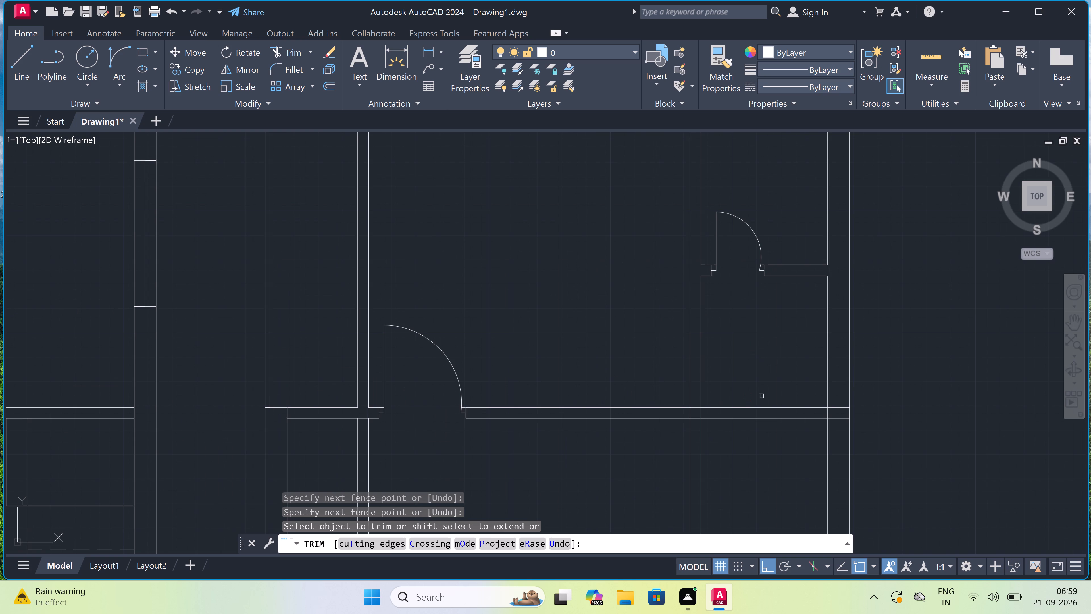
scroll(844, 393, "up", 1)
left_click(839, 451)
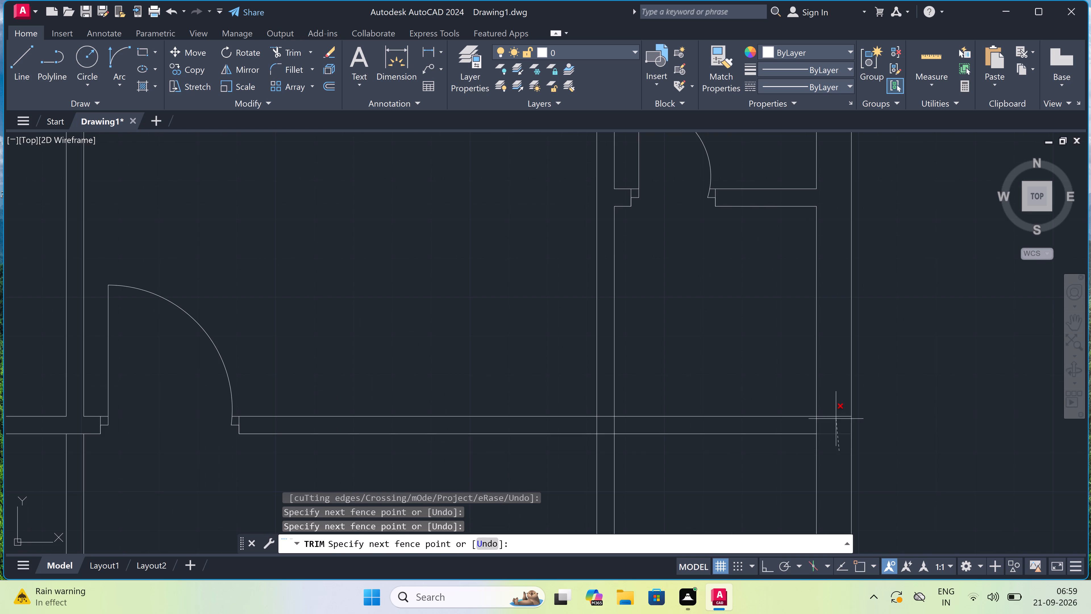
left_click(833, 405)
left_click(830, 420)
left_click(555, 424)
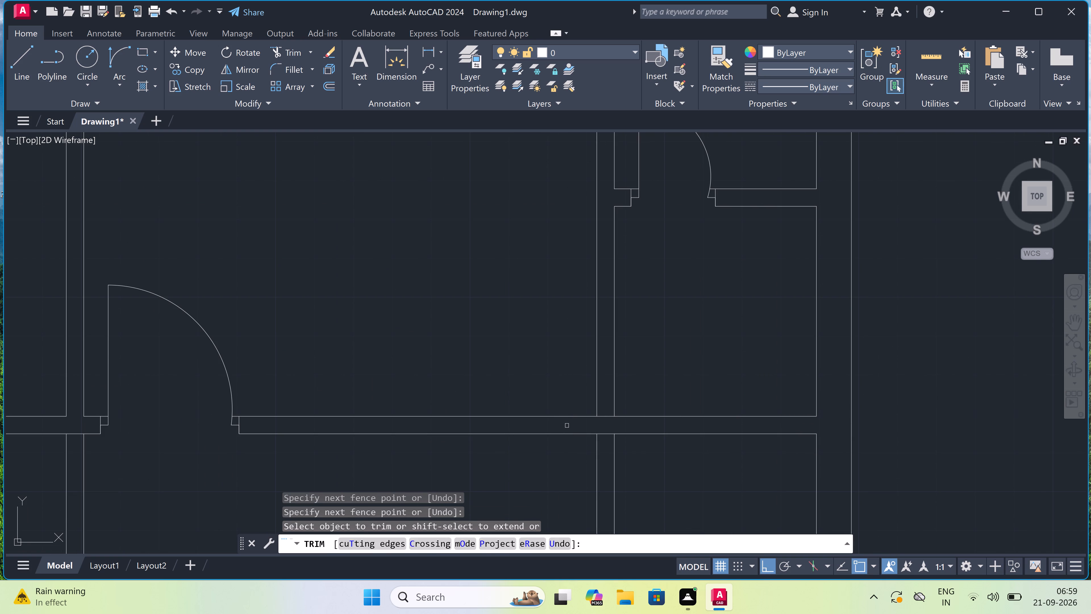
Trim away the second vertical partition's two lines below the long horizontal partition.
scroll(567, 426, "down", 1)
left_click_drag(575, 463, 595, 464)
left_click(623, 463)
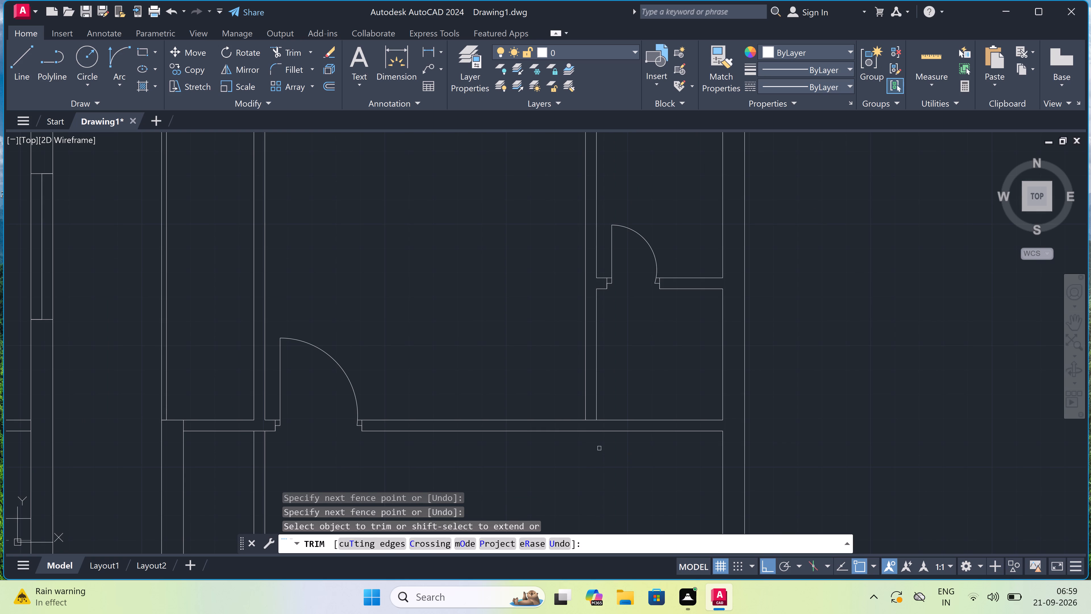
key("Escape")
Draw a line across the second vertical partition in line with the short partition's lower edge.
type("l")
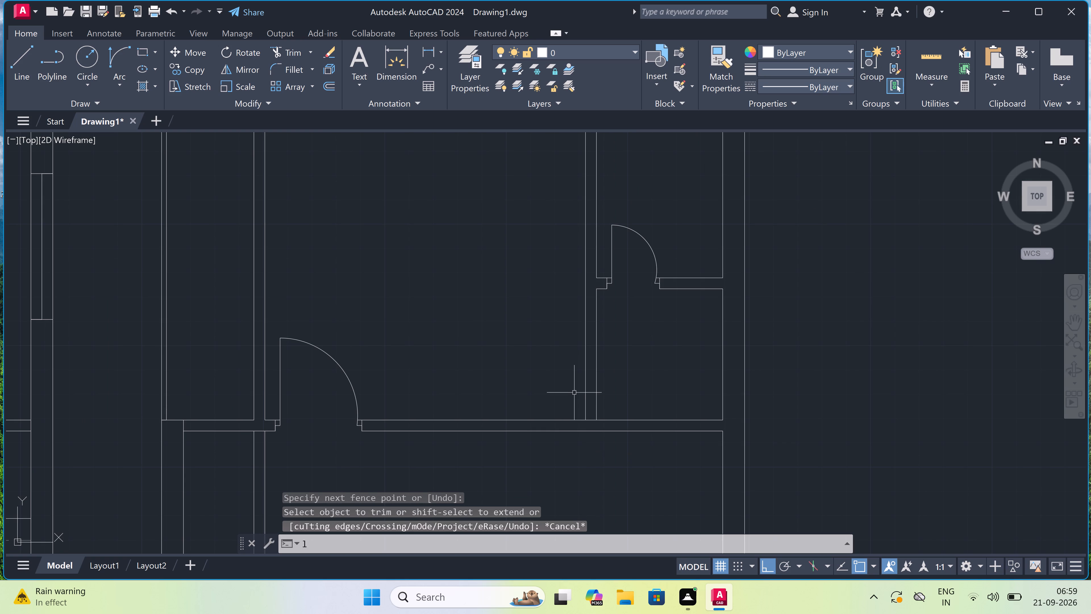
key("space")
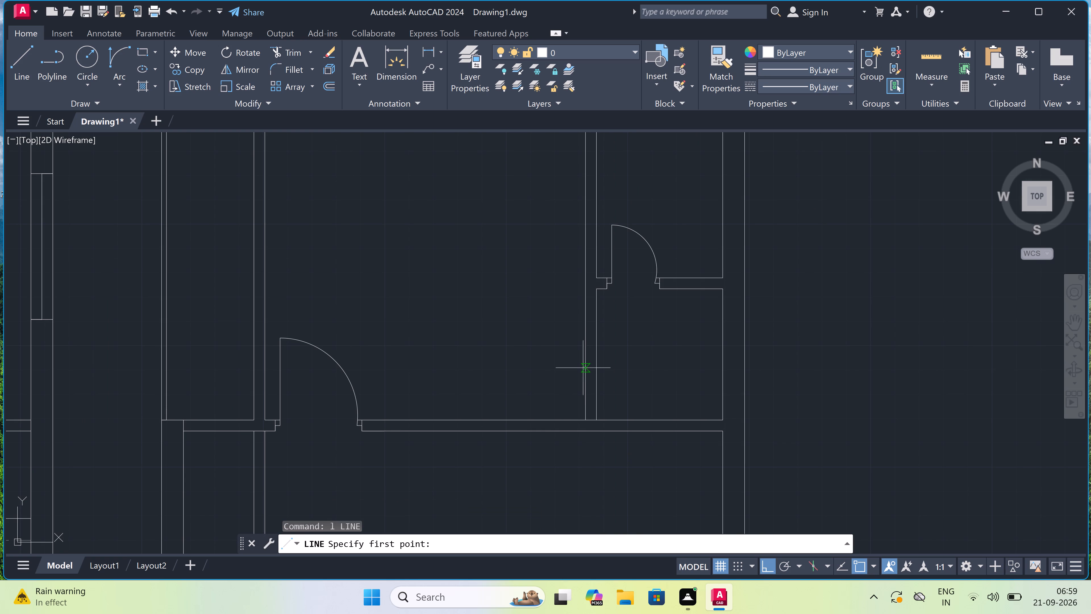
left_click(595, 288)
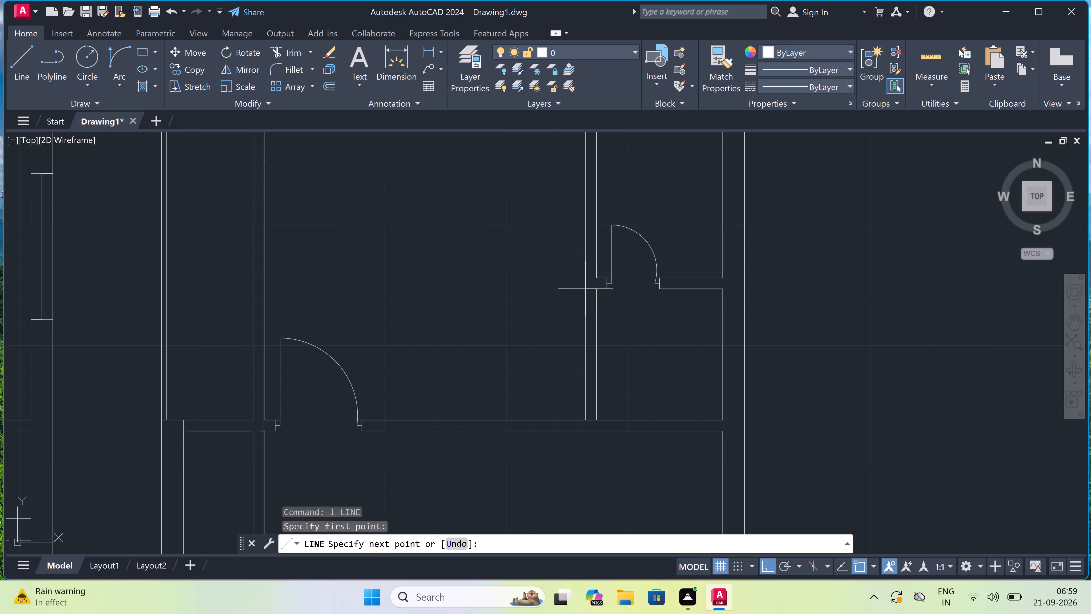
left_click(585, 288)
key("Escape")
Draw a horizontal line below the small doorway, crossing the second vertical partition and reaching the right outer wall's inner line.
key("space")
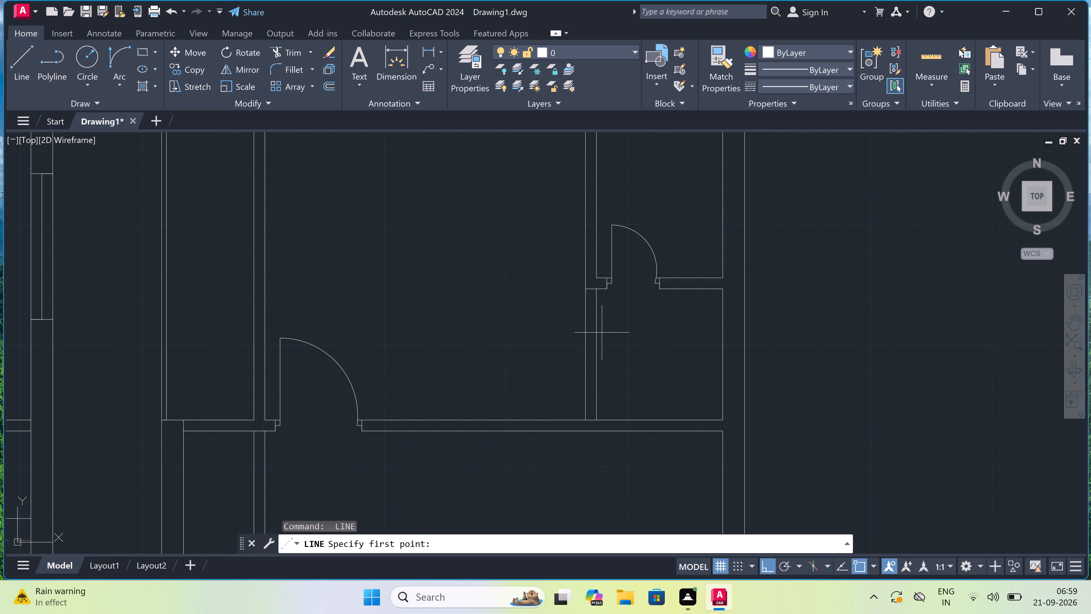
left_click(596, 374)
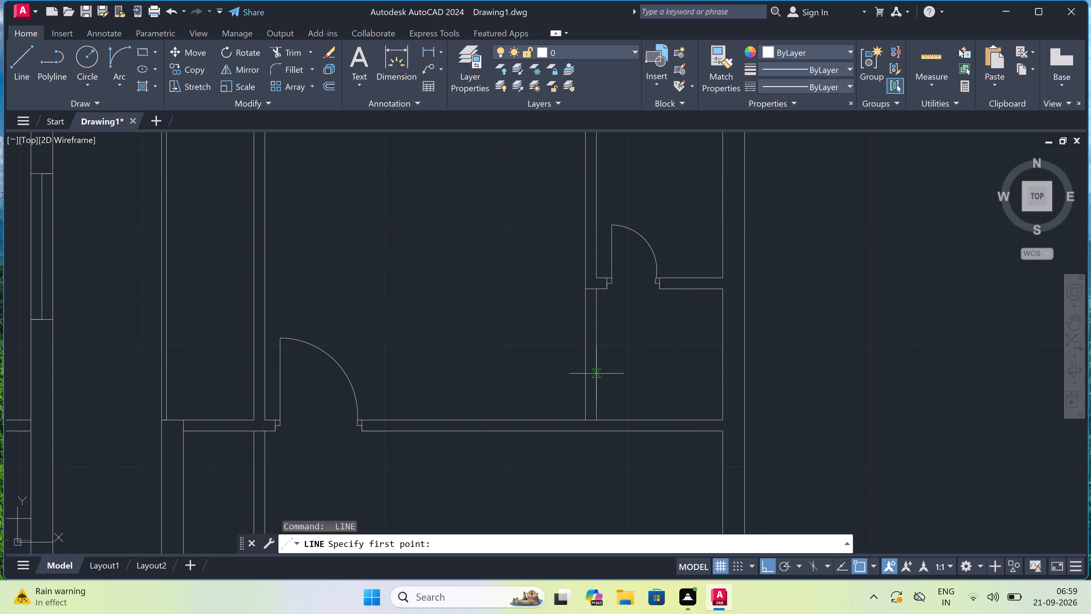
left_click(589, 371)
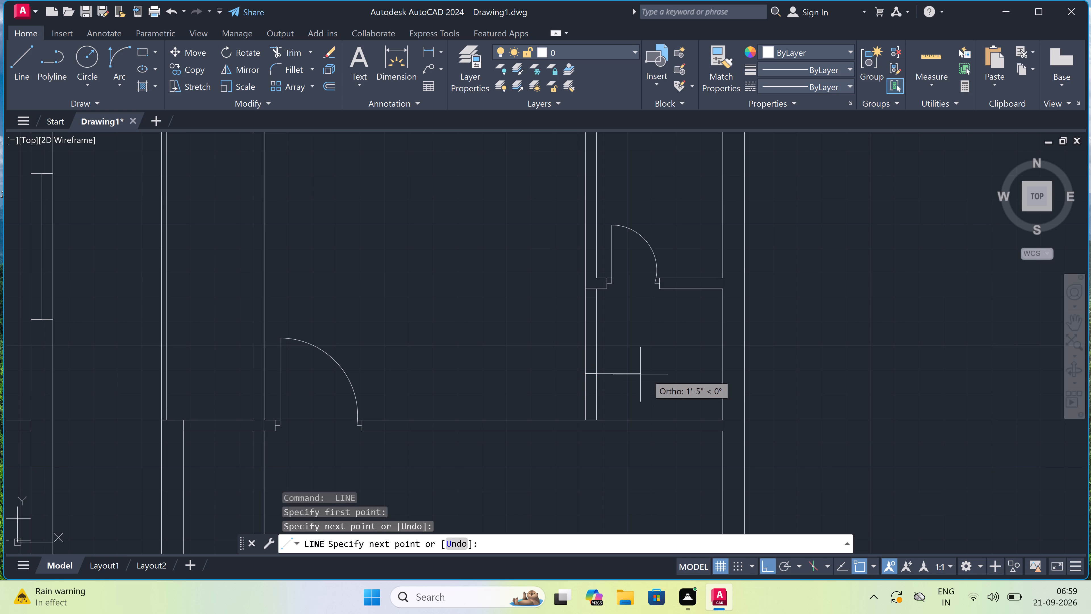
left_click(725, 374)
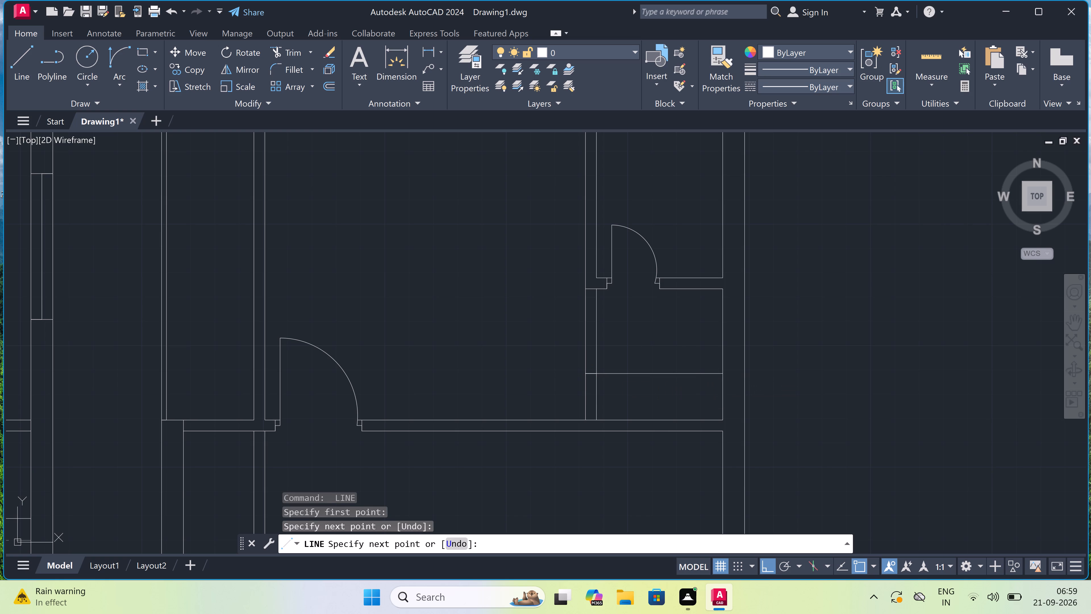
key("Escape")
Trim the second vertical partition's right line between the short partition and the new horizontal line.
type("tr")
key("space")
left_click(636, 335)
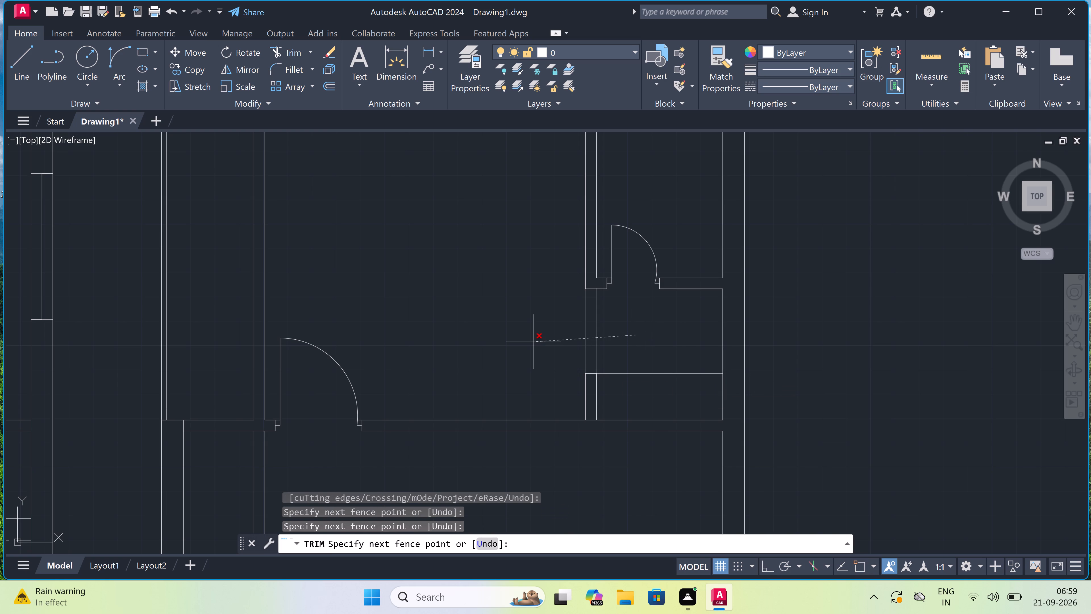
left_click(591, 329)
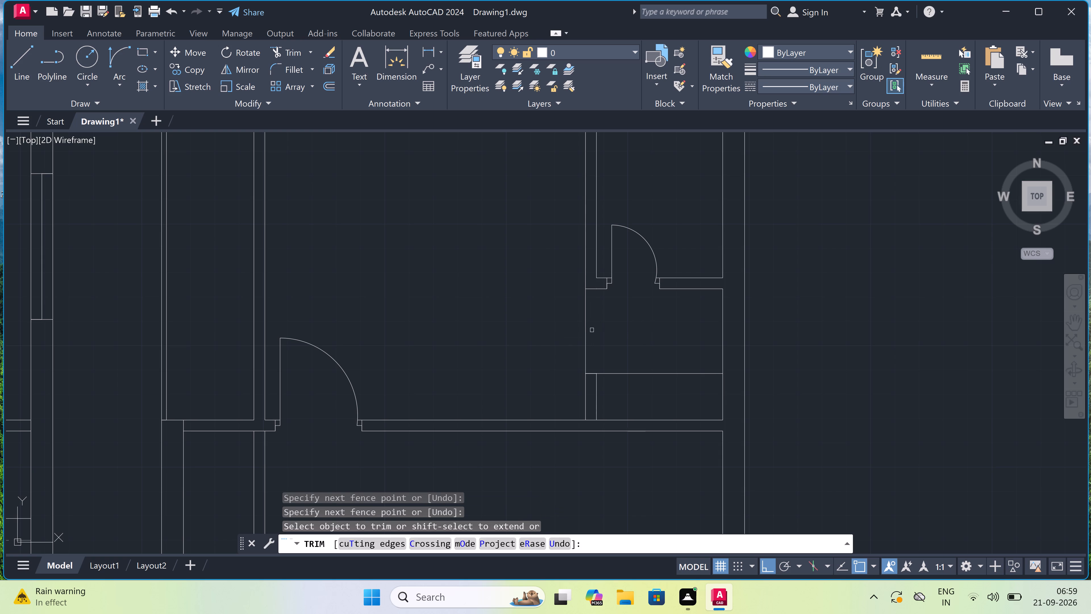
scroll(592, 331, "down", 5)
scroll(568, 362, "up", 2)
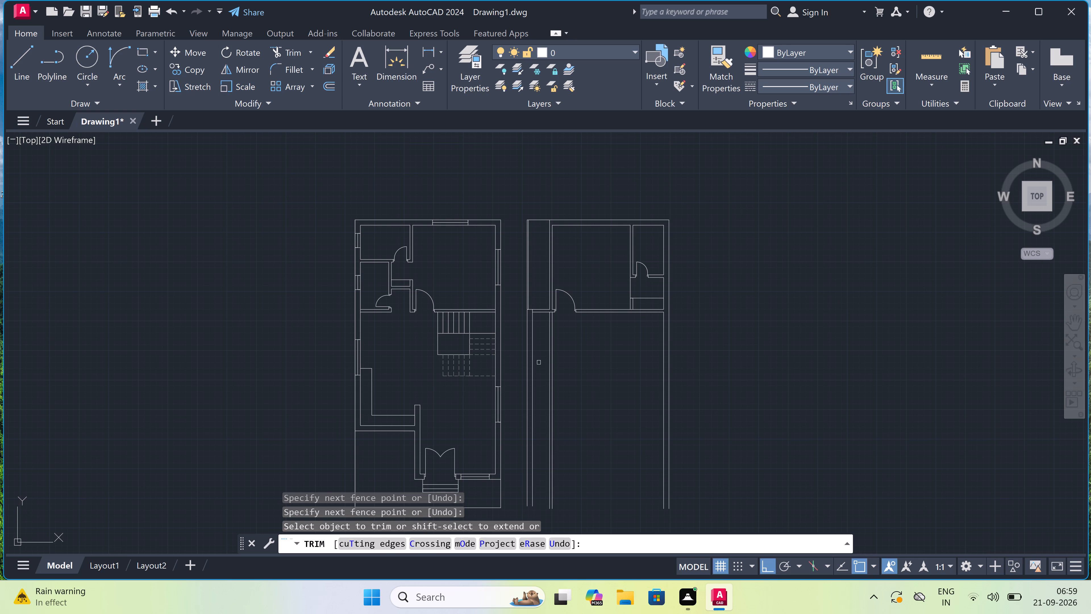
Trim away the first vertical partition's two lines below the long horizontal partition in the second plan.
left_click(539, 362)
left_click(563, 355)
key("Escape")
Offset the long horizontal partition's lower line 10'10" downward in the second plan.
key("o")
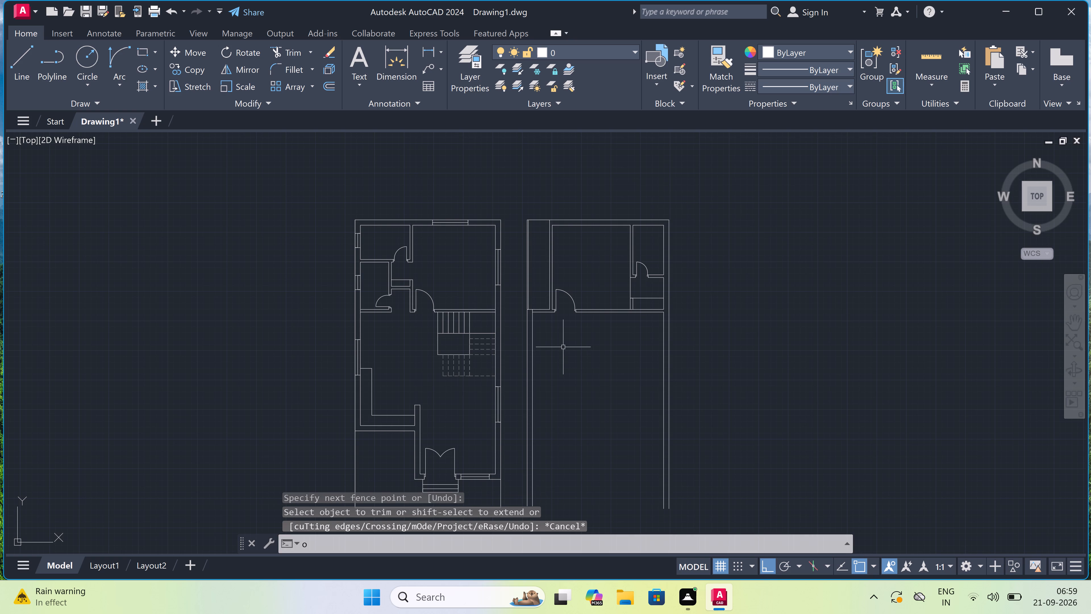
key("space")
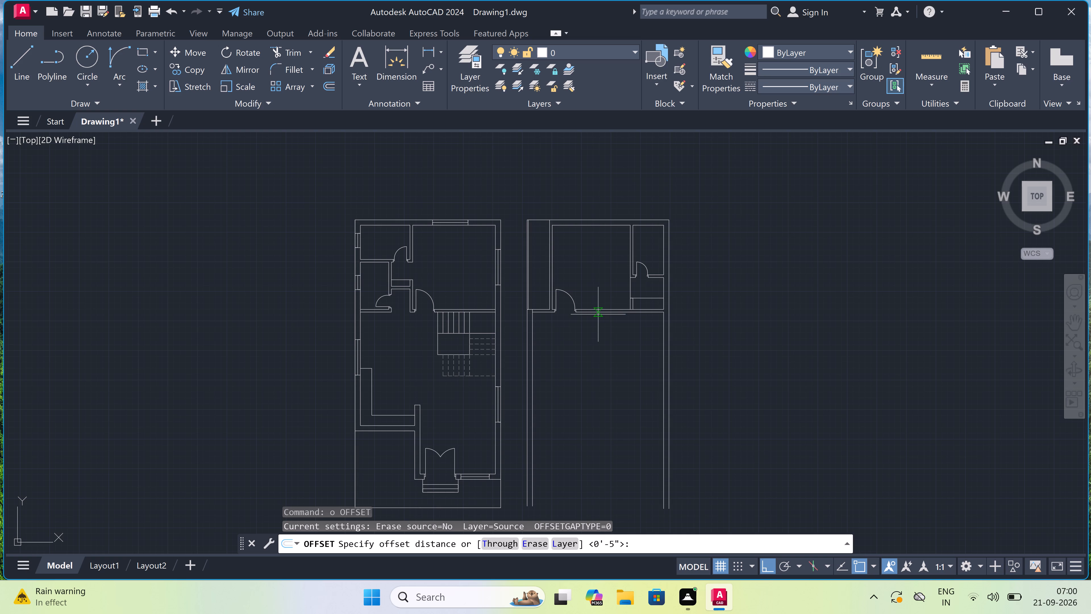
left_click_drag(598, 314, 598, 320)
scroll(590, 379, "up", 2)
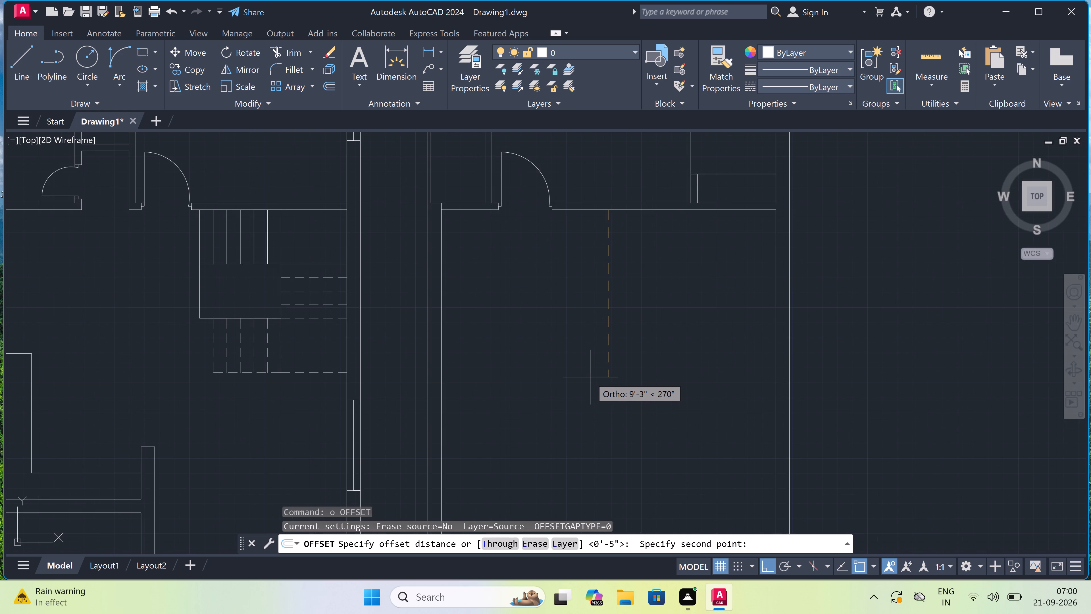
key("1")
type("0'1")
key("0")
type("\"")
key("space")
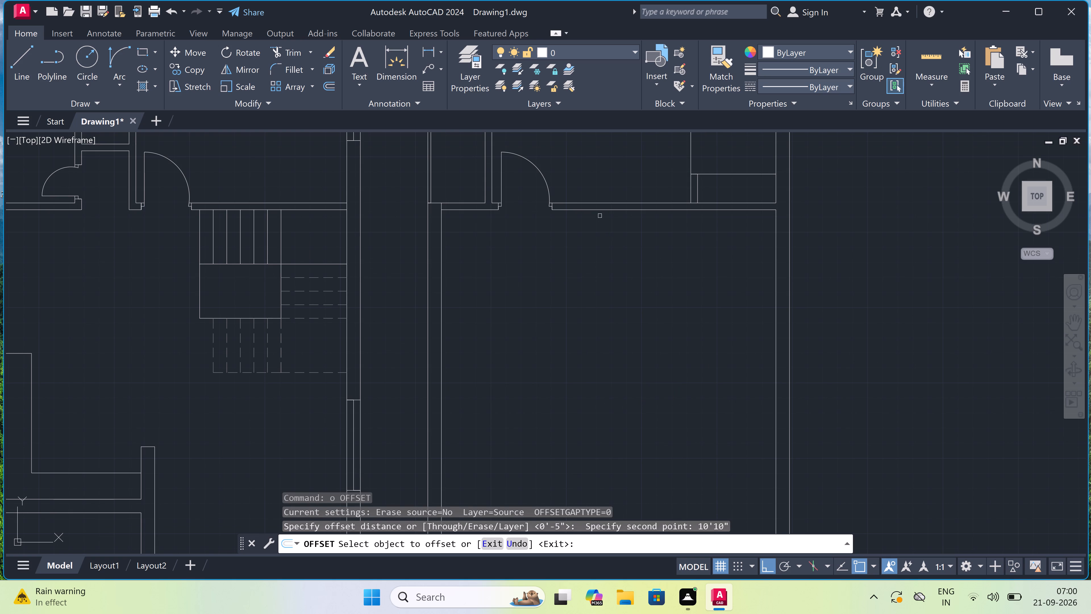
left_click(599, 211)
left_click(599, 240)
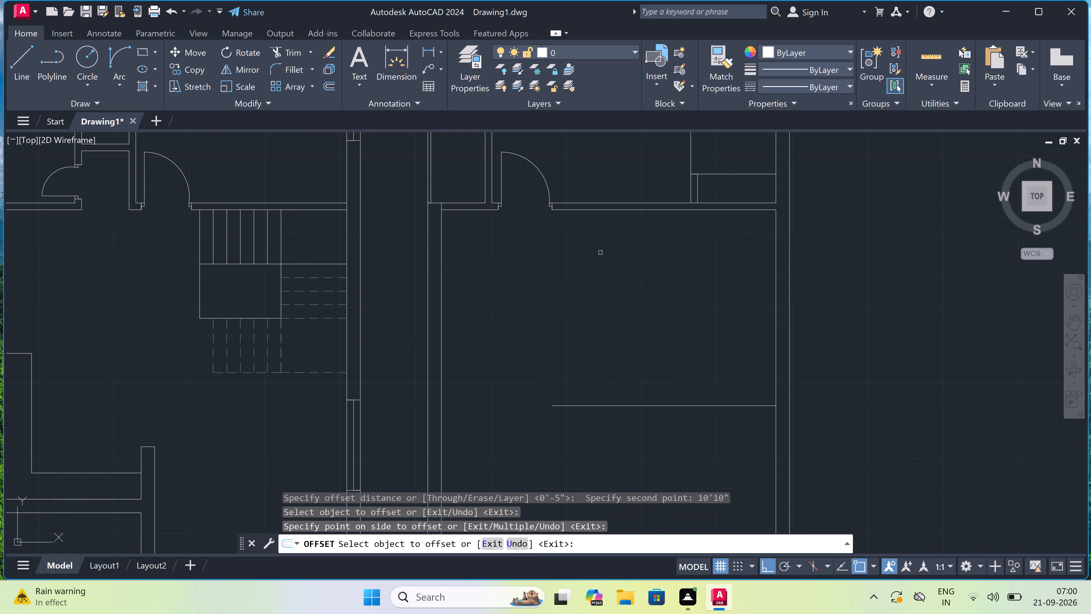
key("Escape")
Offset the new horizontal line 4.5" downward to form a second horizontal partition.
key("space")
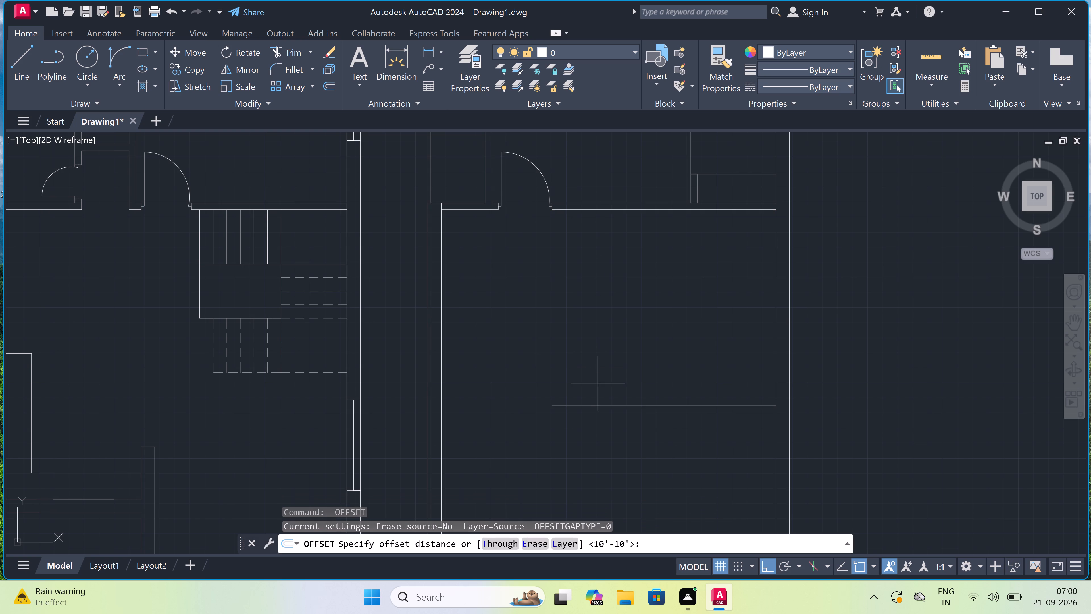
left_click(596, 402)
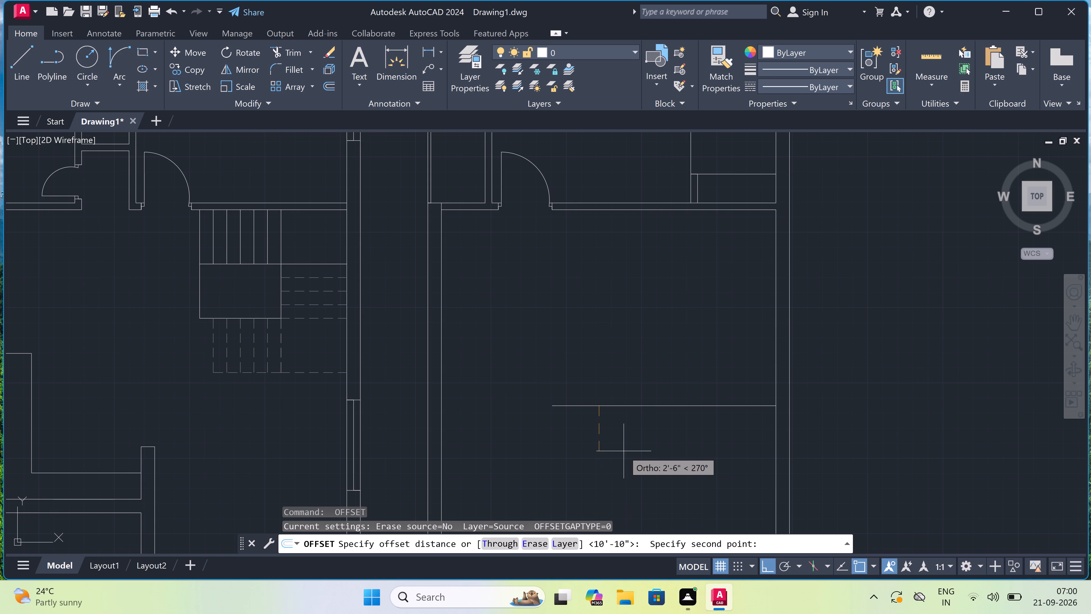
type("4.5")
type("\"")
key("space")
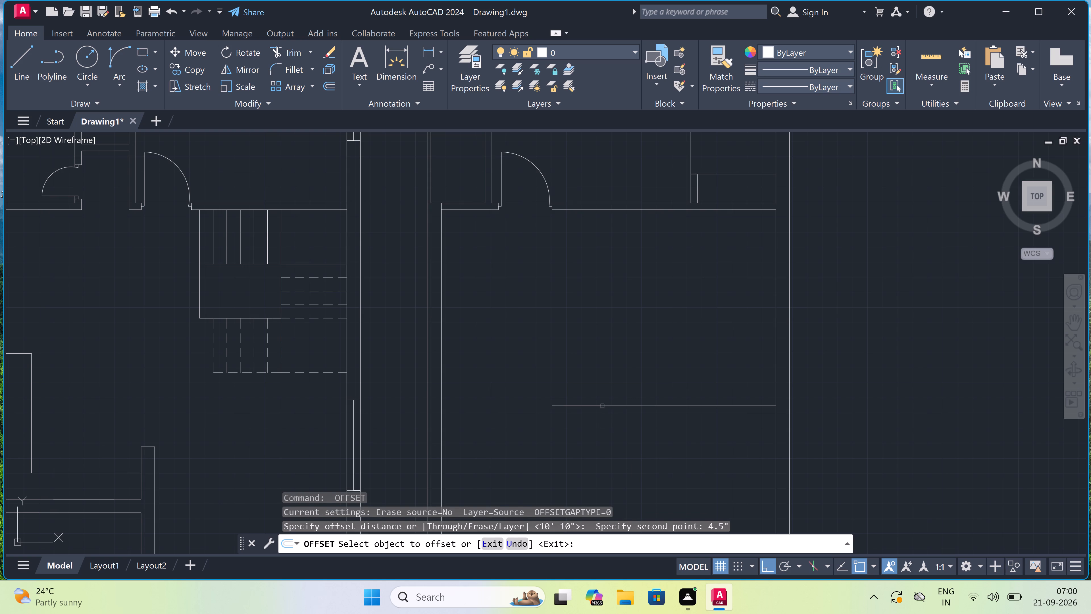
left_click(602, 406)
left_click(589, 441)
scroll(580, 416, "down", 3)
scroll(573, 430, "up", 3)
key("Escape")
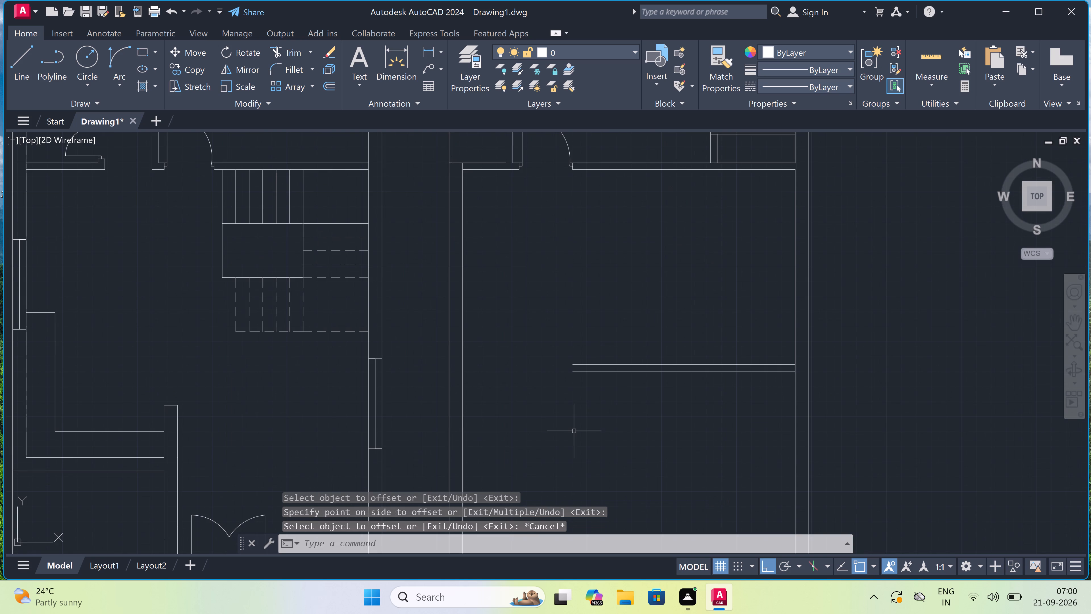
Extend both lines of the new horizontal partition to the left outer wall's inner line.
type("ex")
key("space")
left_click_drag(579, 435, 584, 428)
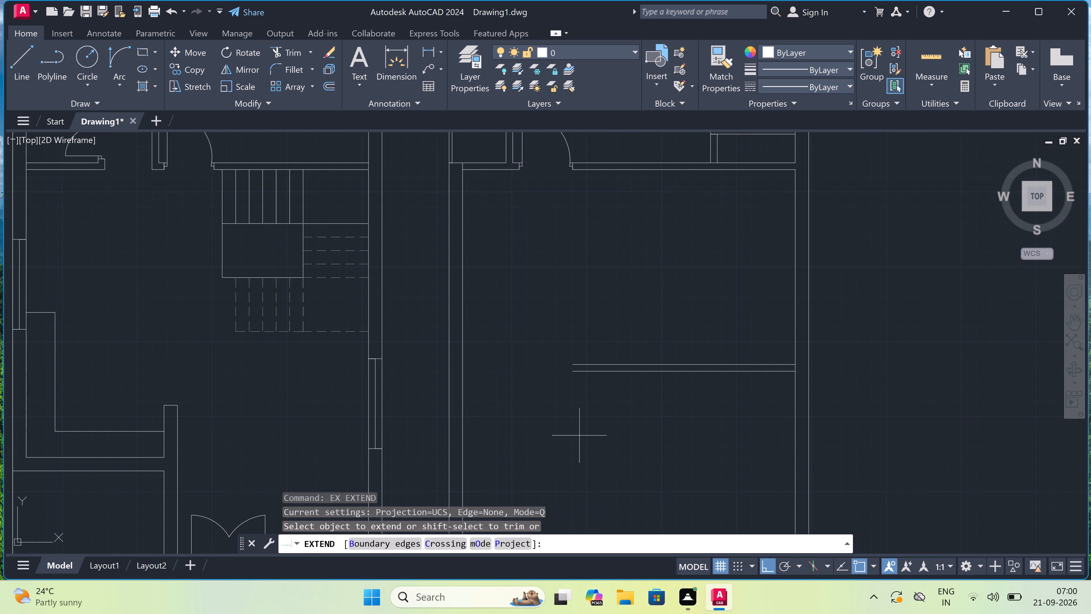
left_click(654, 319)
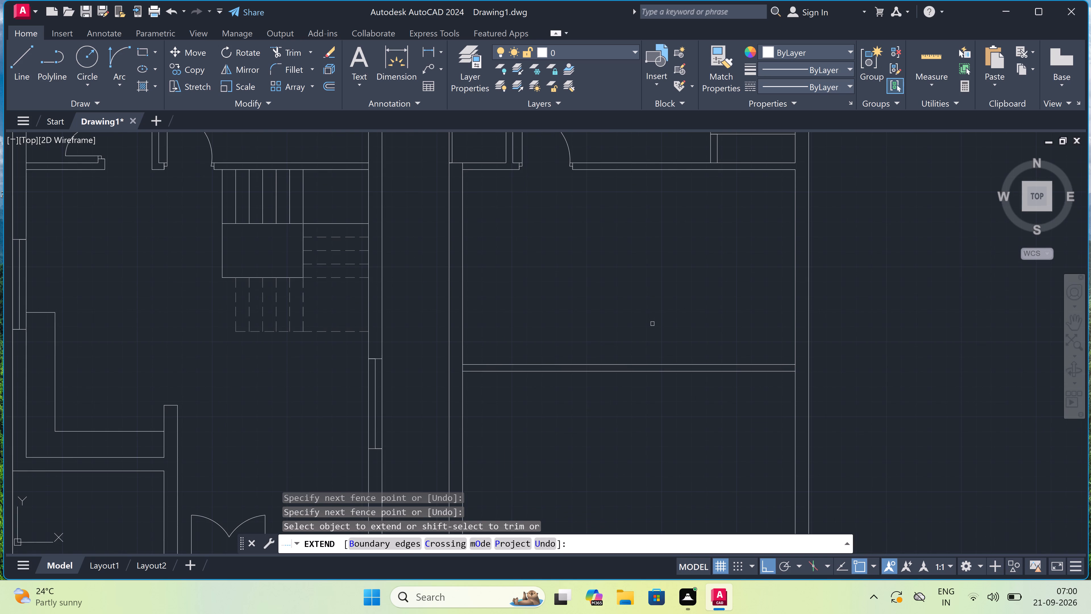
key("Escape")
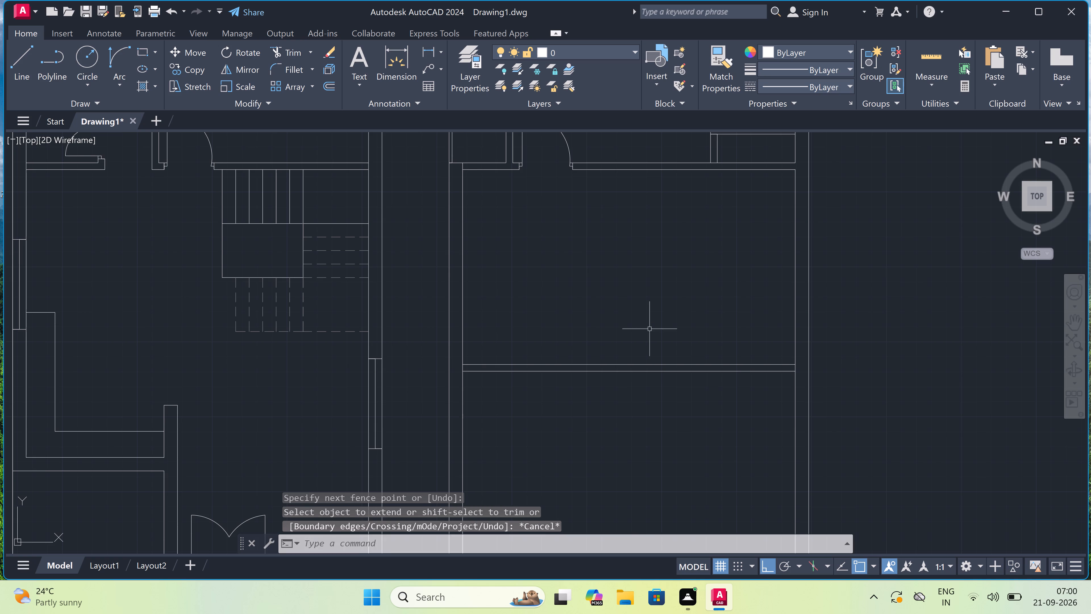
Offset the new horizontal partition's lower line 4'4" downward.
scroll(649, 329, "down", 2)
scroll(630, 362, "up", 2)
type("o")
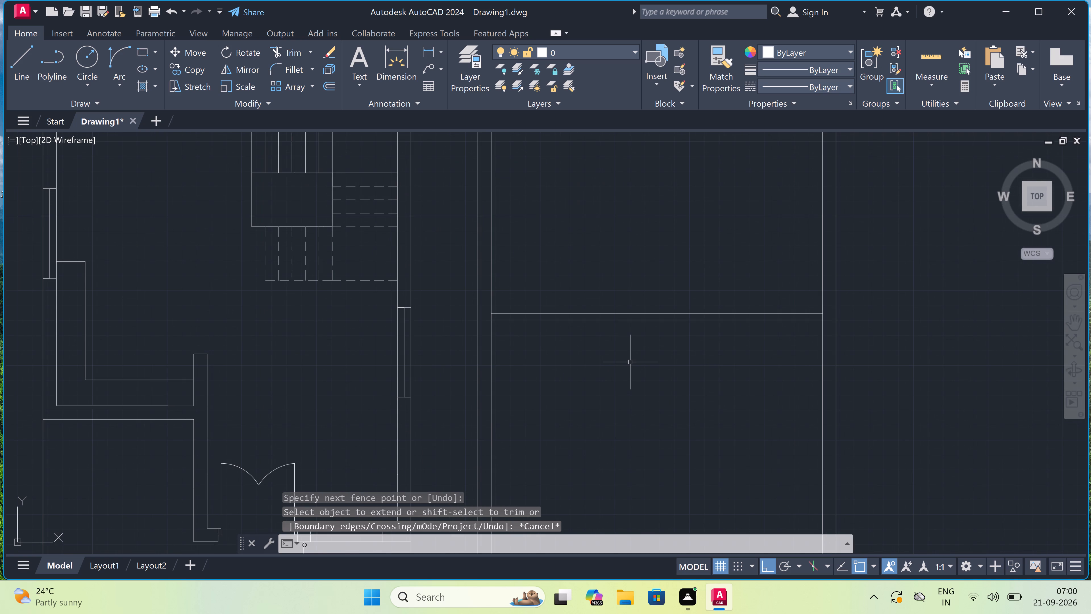
key("space")
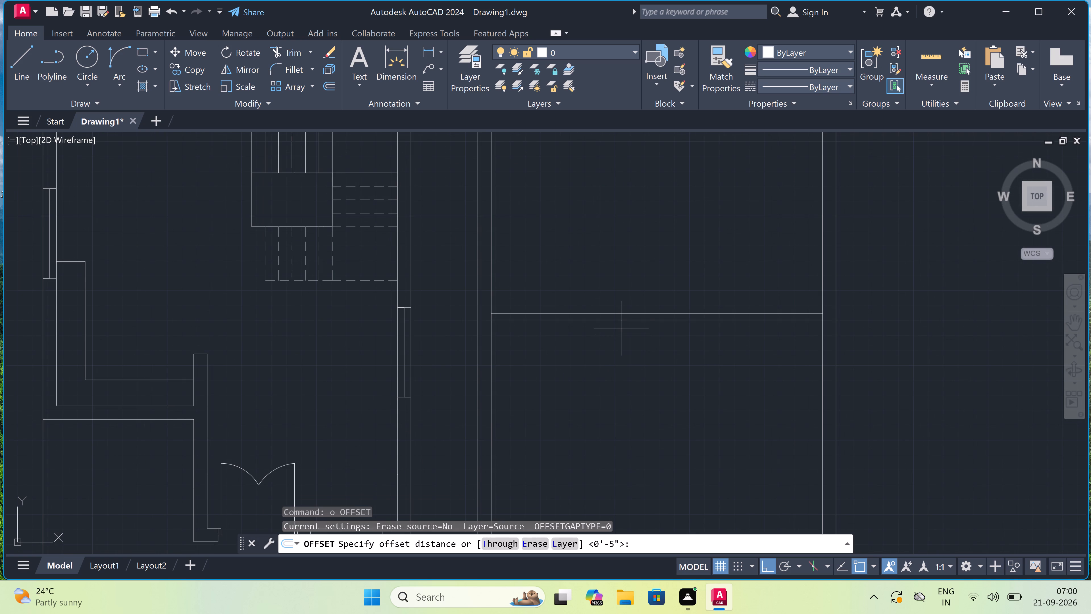
left_click(619, 322)
scroll(609, 374, "down", 3)
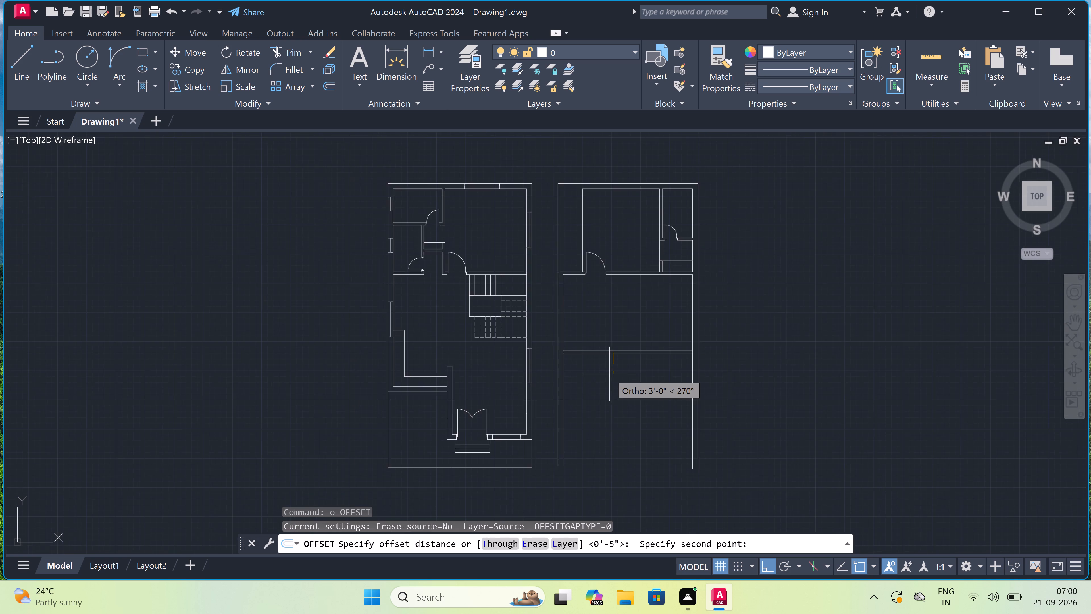
scroll(611, 392, "up", 3)
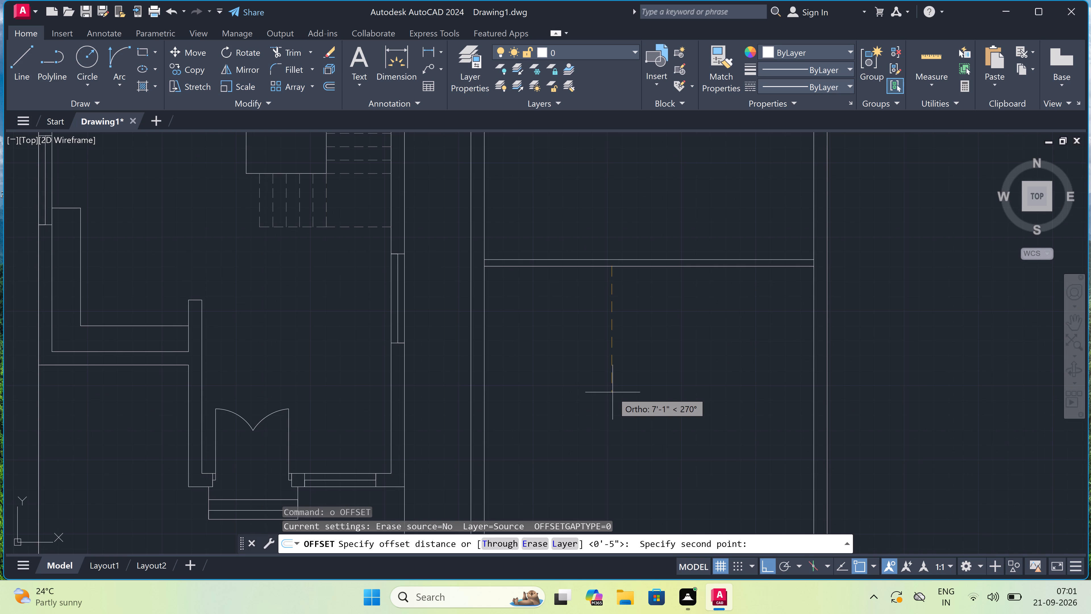
type("4'4")
type("\"")
key("space")
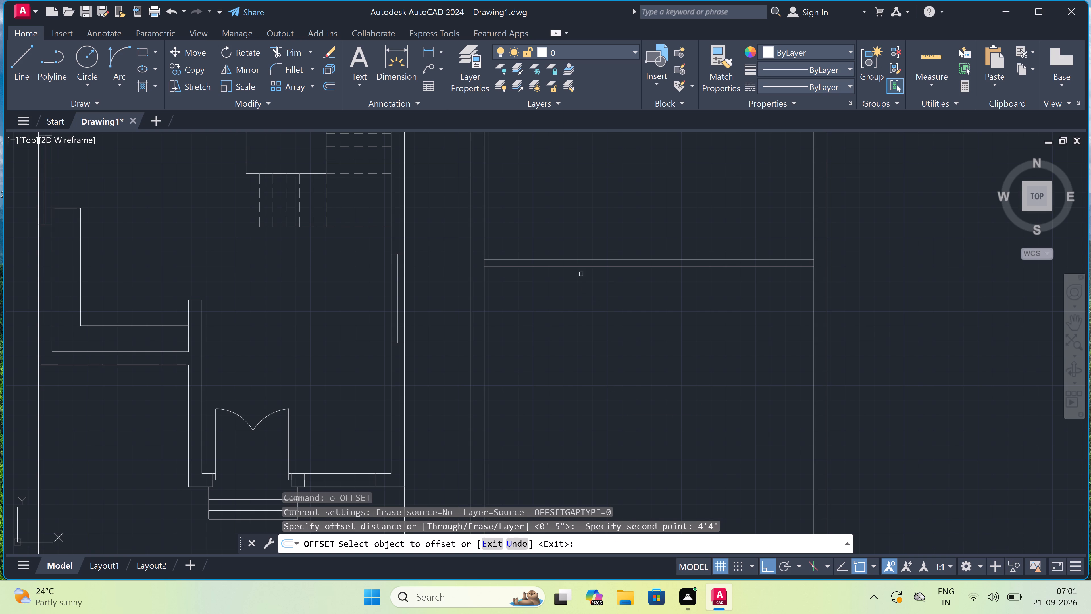
left_click(570, 266)
left_click(490, 359)
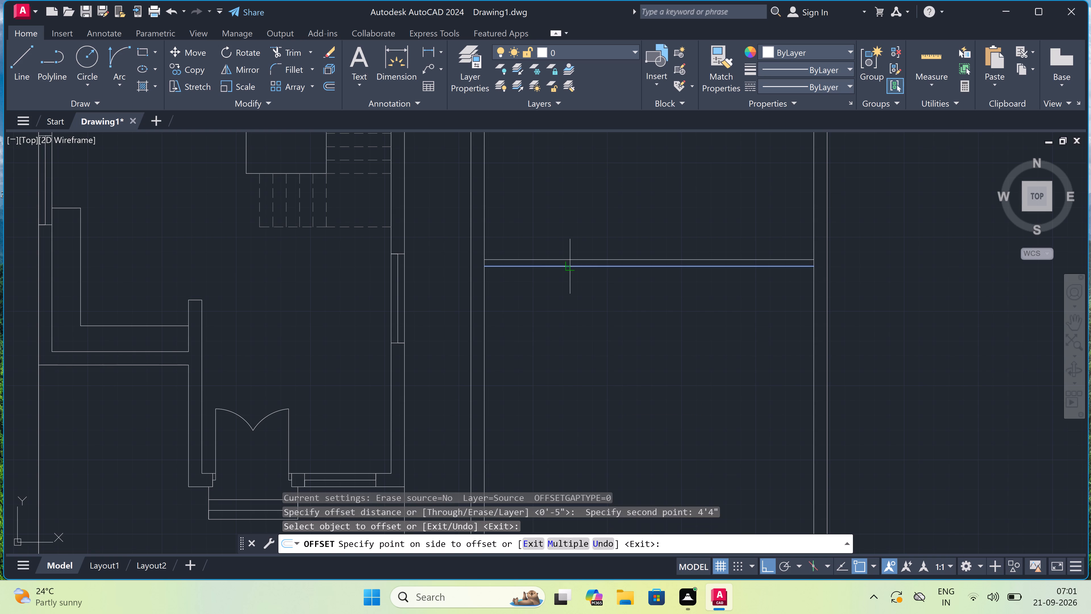
key("Escape")
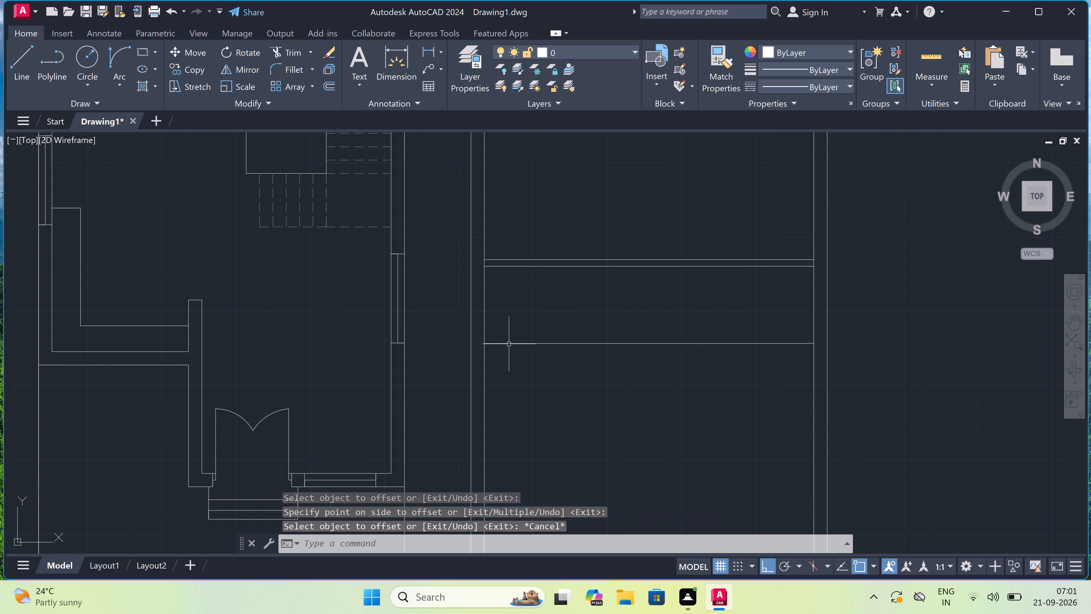
Offset the lowest horizontal line 4.5" downward to form a third horizontal partition.
key("space")
left_click_drag(509, 344, 511, 350)
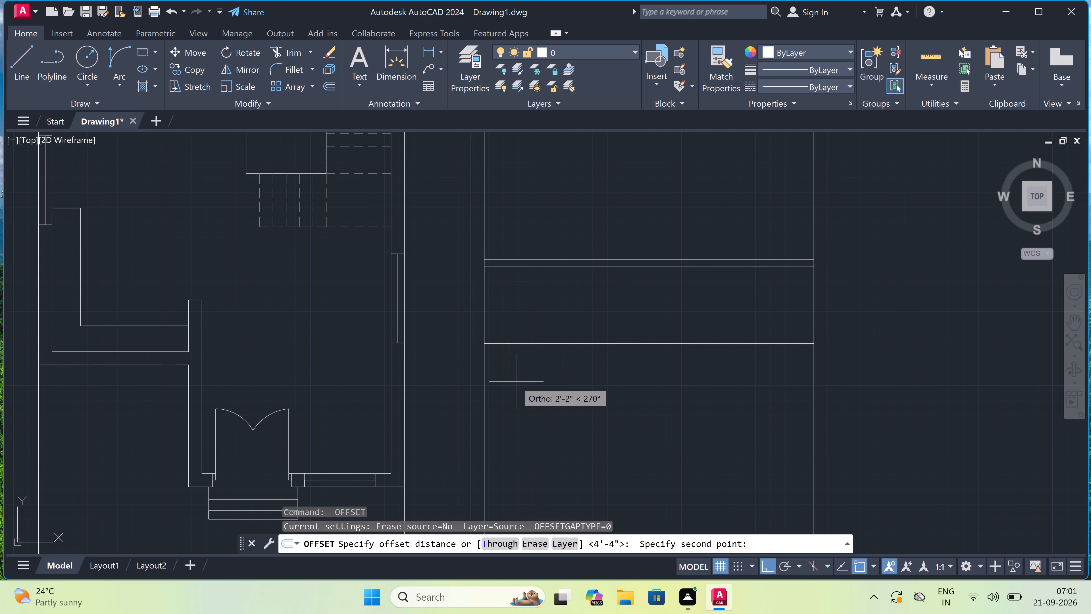
type("4.5\"")
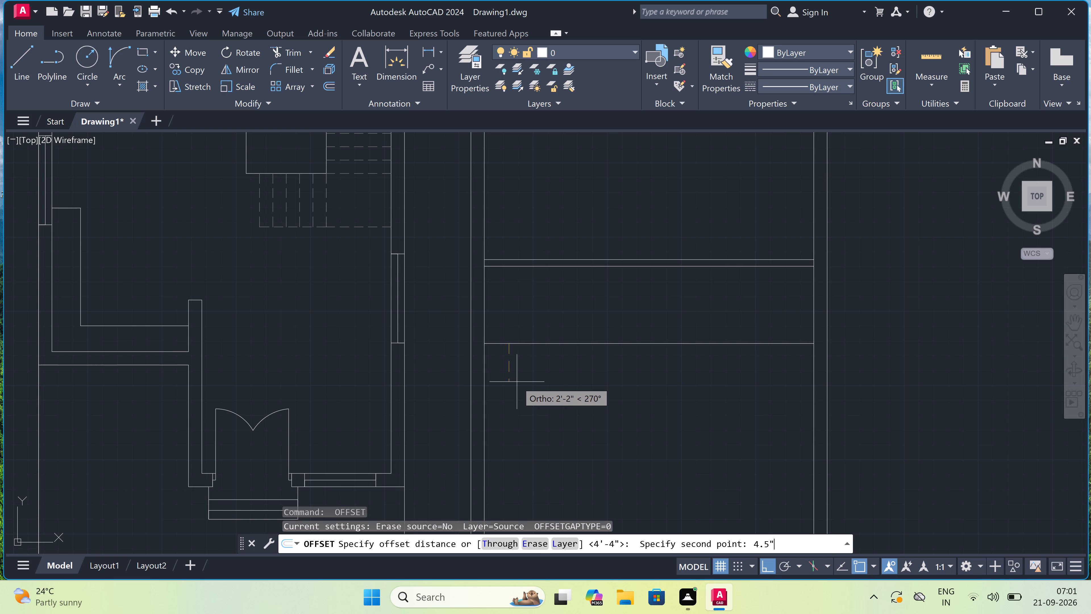
key("space")
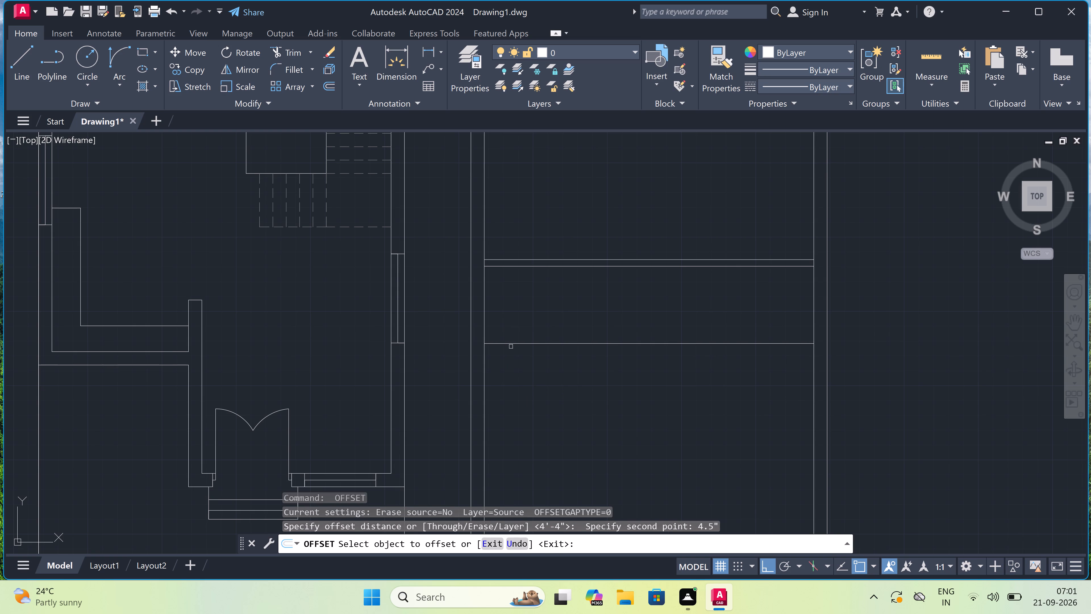
left_click_drag(510, 343, 510, 350)
left_click(506, 370)
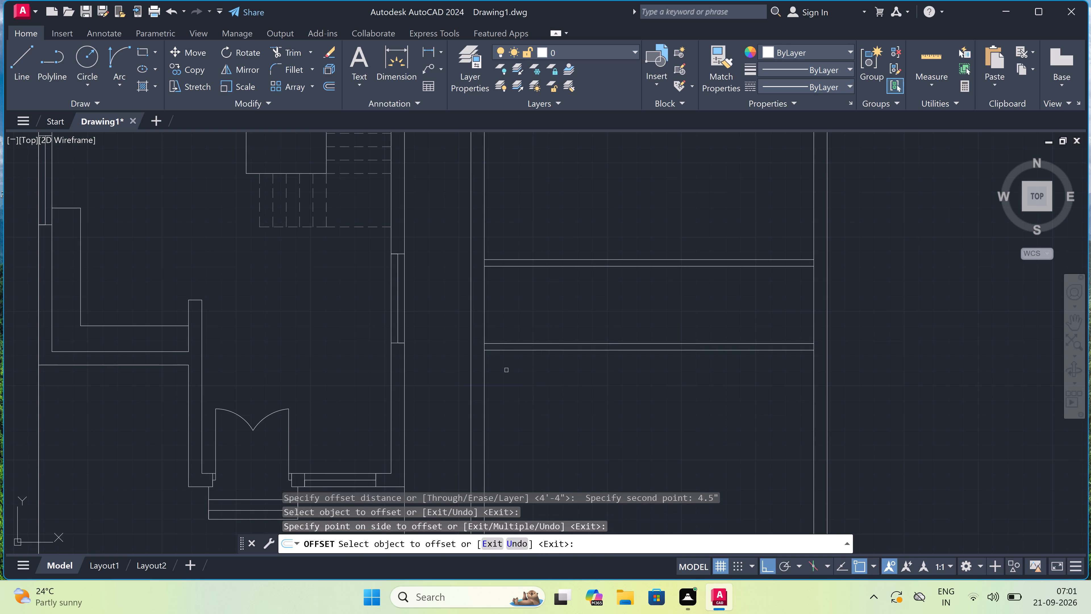
key("Escape")
Offset the third horizontal partition's lower line 4'6" downward.
key("space")
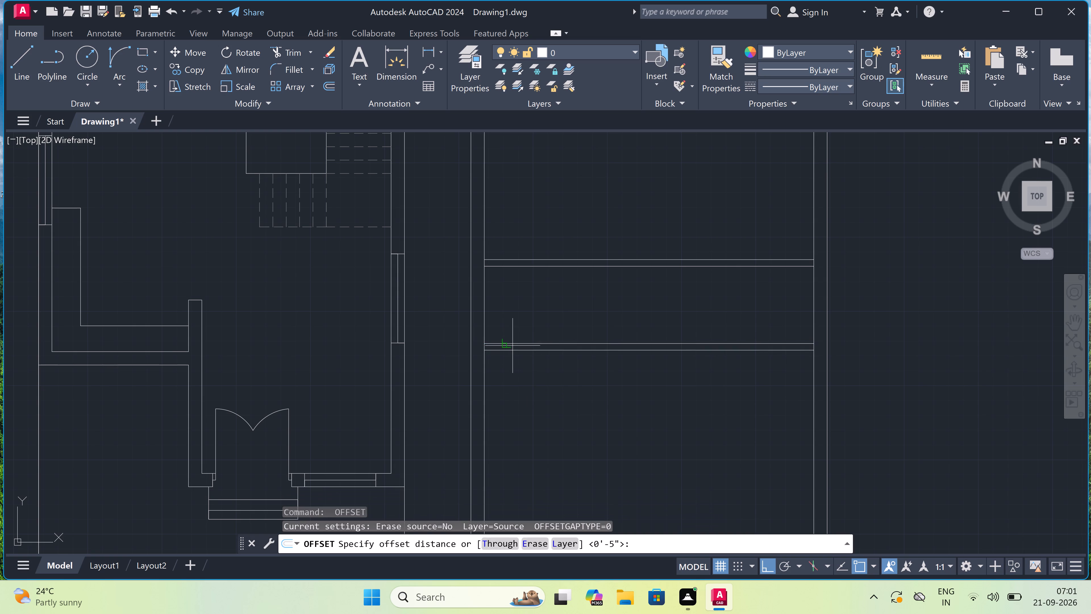
left_click_drag(506, 350, 504, 385)
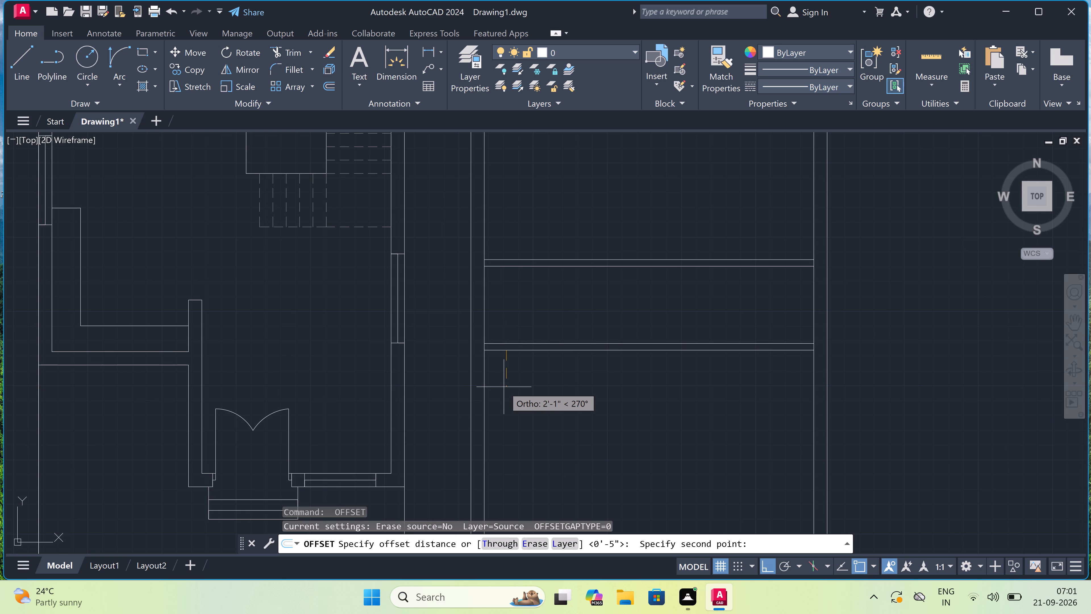
type("4'")
key("6")
type("\"")
key("space")
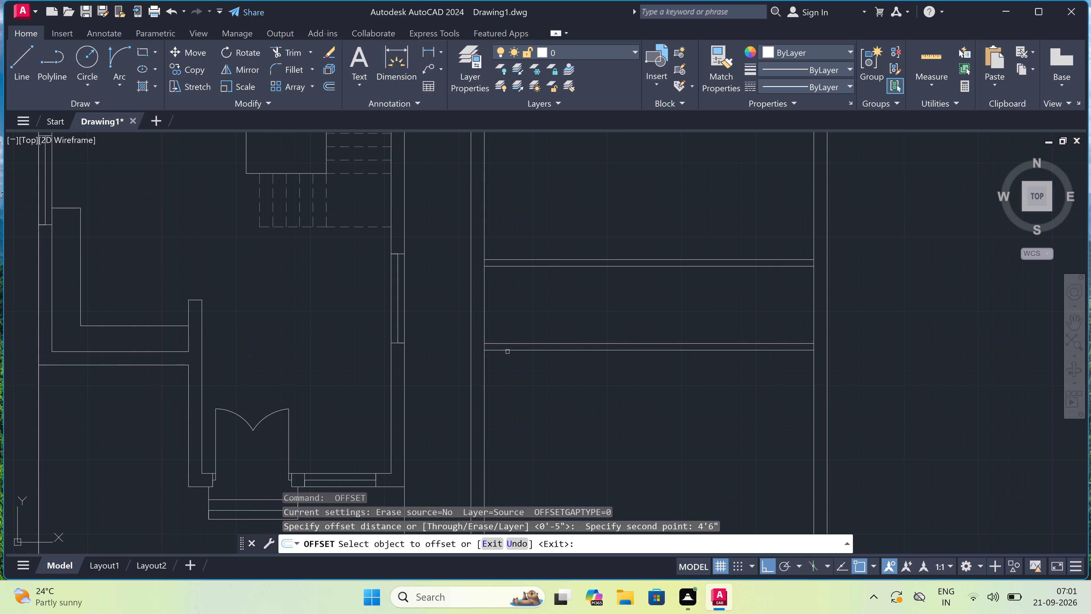
left_click_drag(507, 352, 501, 358)
left_click(507, 376)
key("Escape")
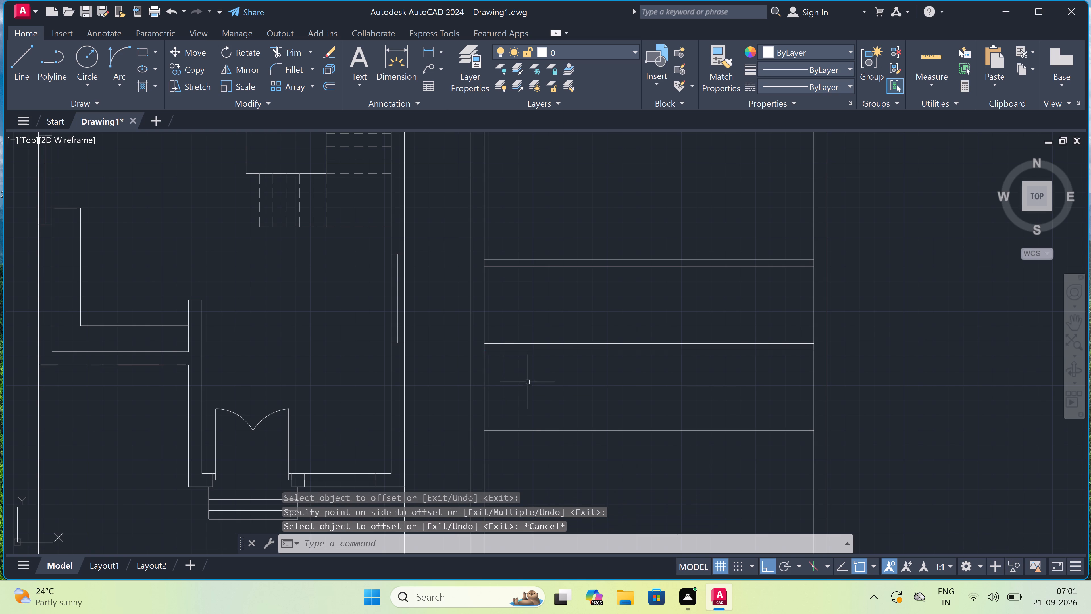
Offset the lowest horizontal line 4.5" downward to form a fourth horizontal partition in the second plan.
key("space")
left_click_drag(535, 430, 538, 447)
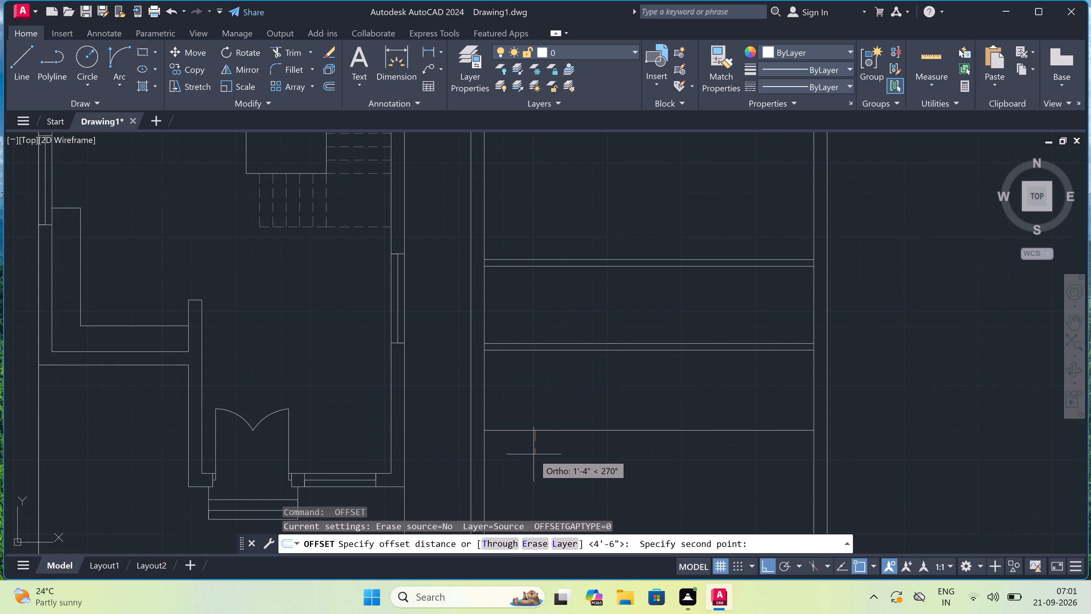
type("4/")
key("BackSpace")
key("period")
key("5")
type("\"")
key("space")
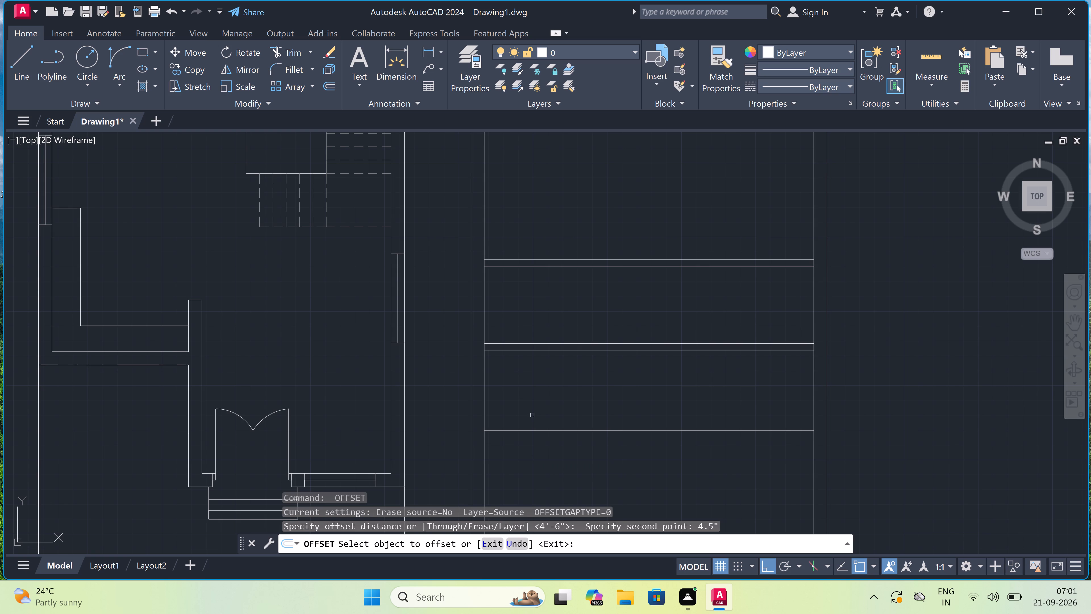
left_click(523, 431)
left_click(515, 463)
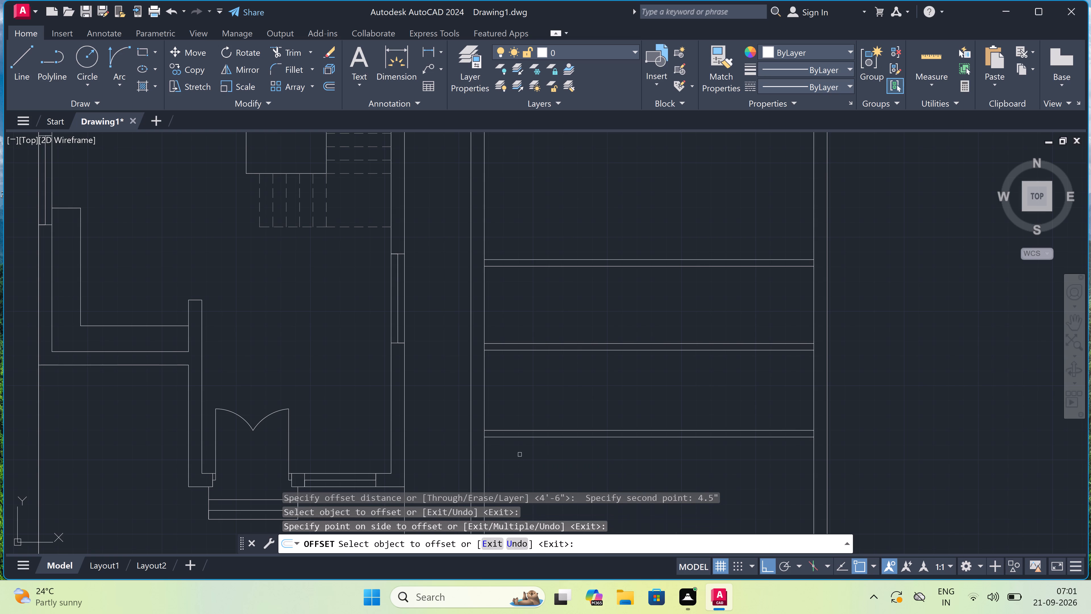
key("Escape")
Offset the left outer wall's inner line 8' to the right, across the new horizontal partitions.
scroll(524, 420, "down", 2)
scroll(564, 425, "up", 2)
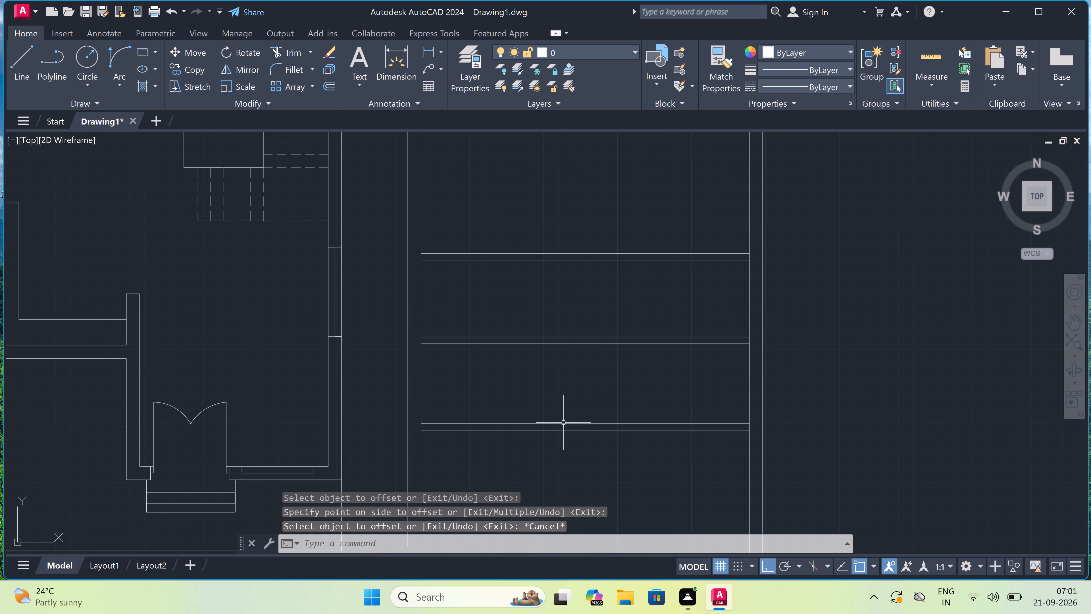
key("o")
key("space")
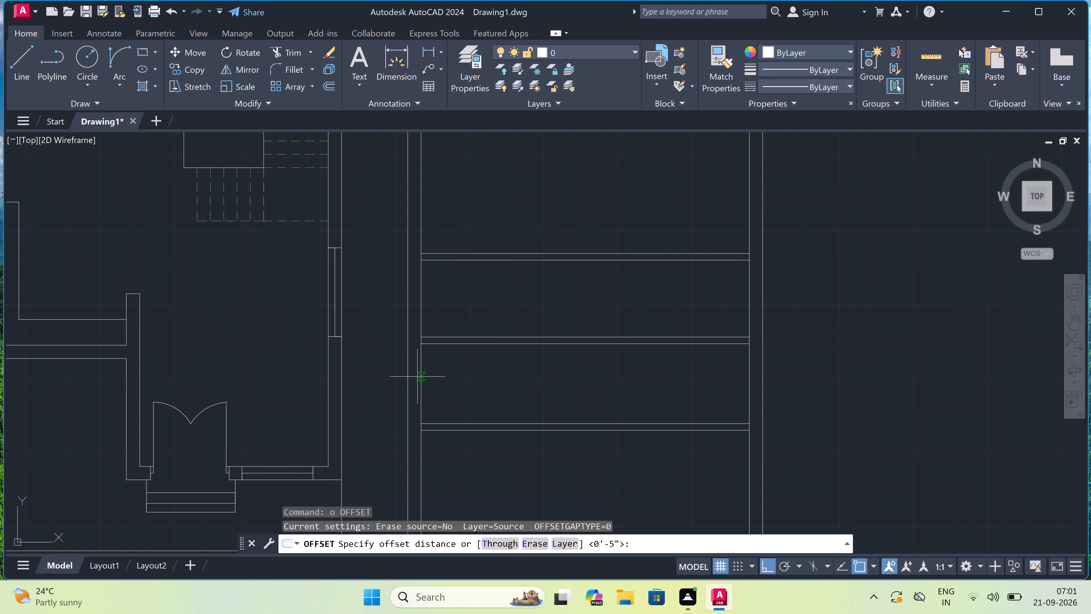
left_click(420, 370)
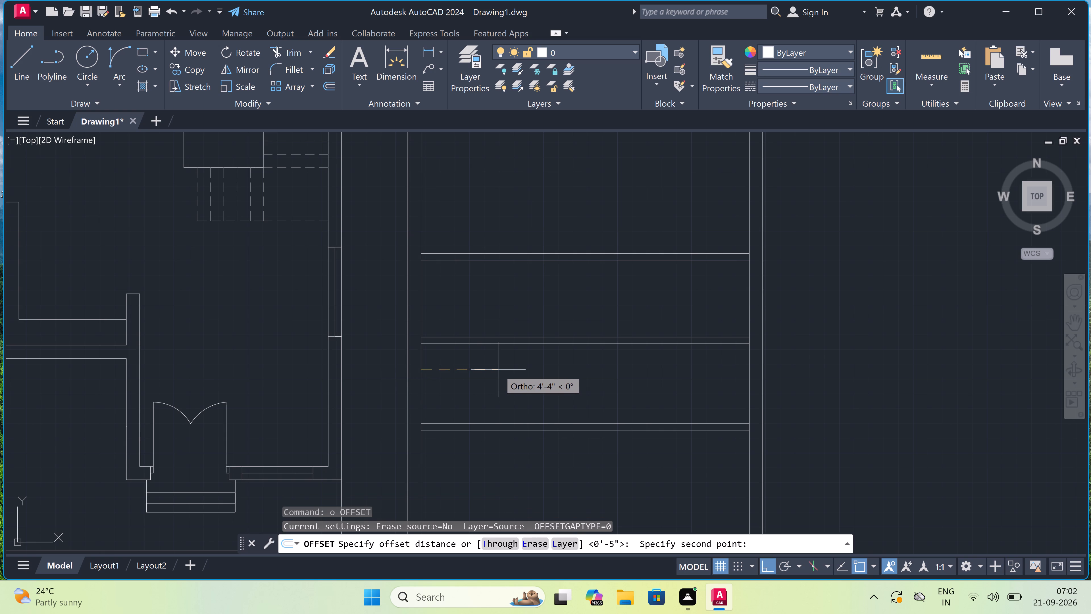
type("8'")
key("space")
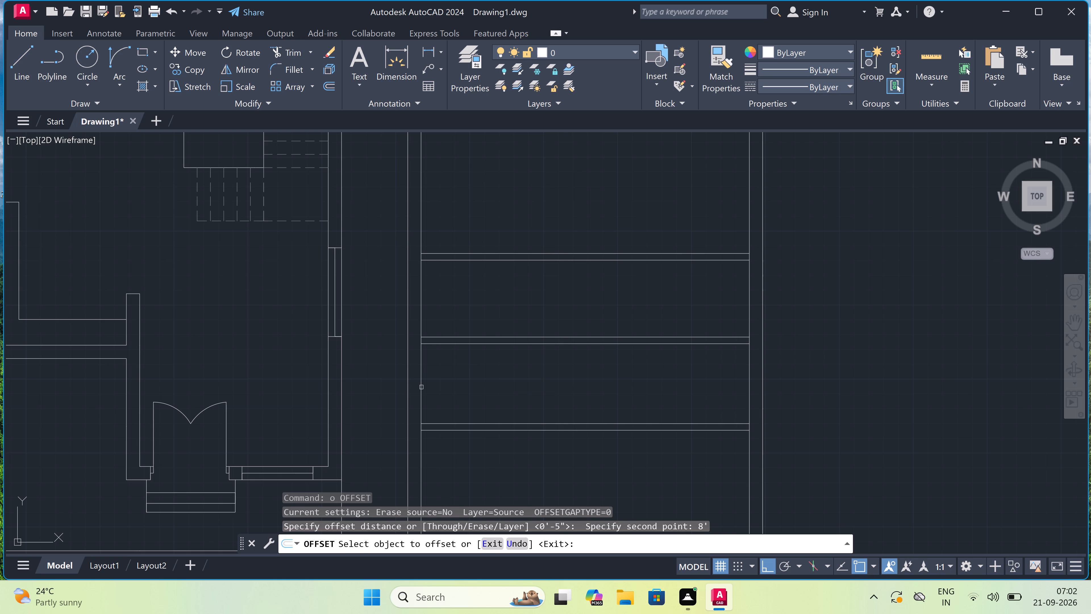
left_click_drag(421, 387, 427, 387)
left_click(478, 387)
key("Escape")
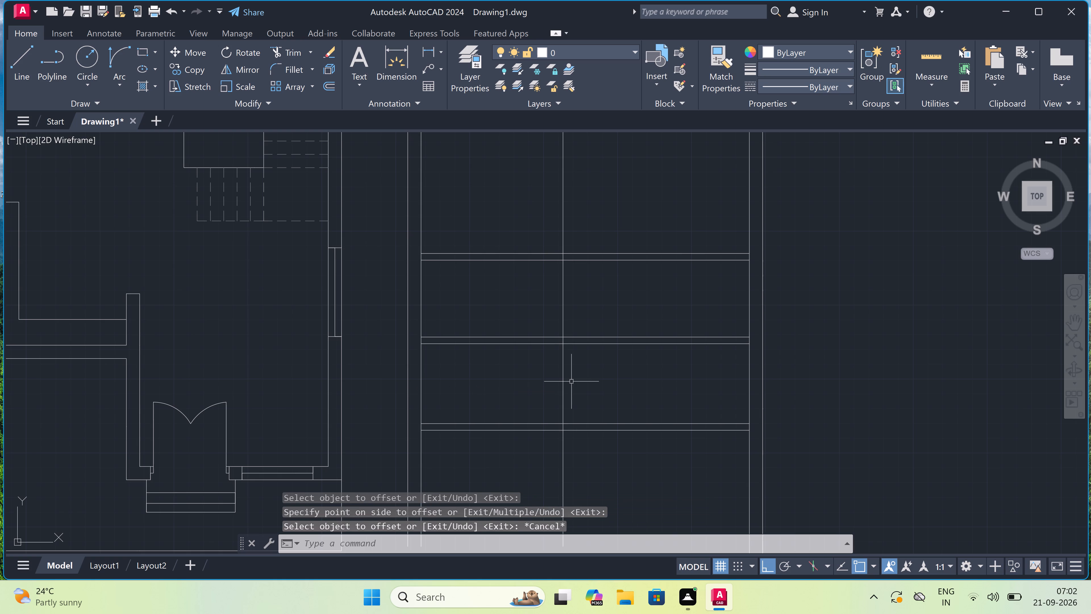
Offset the new vertical line 4.5" to the right to form a vertical partition.
key("space")
left_click(565, 375)
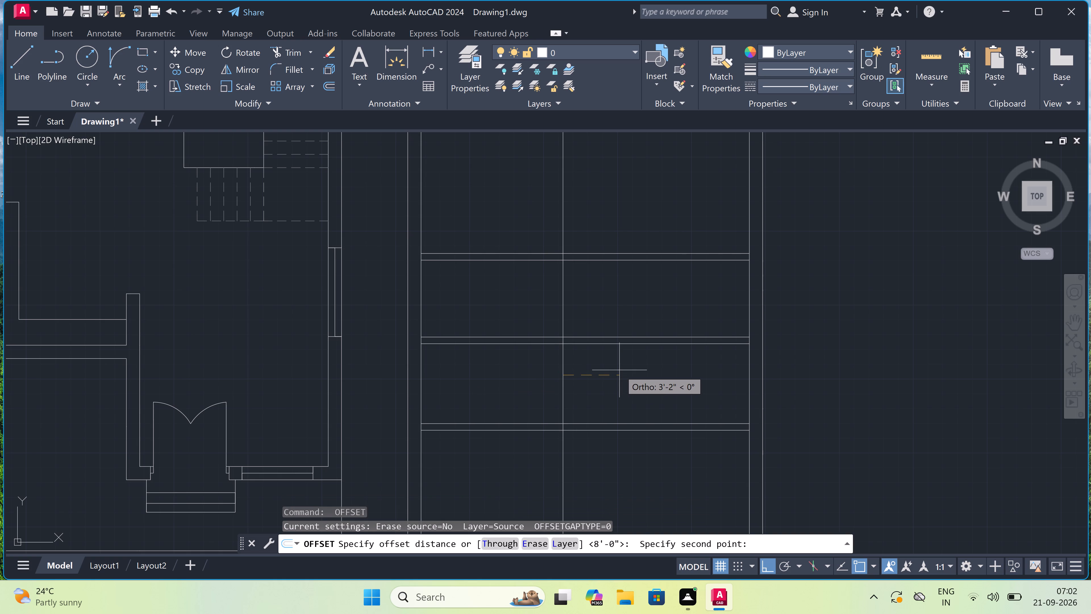
type("4.5")
type("\"")
key("space")
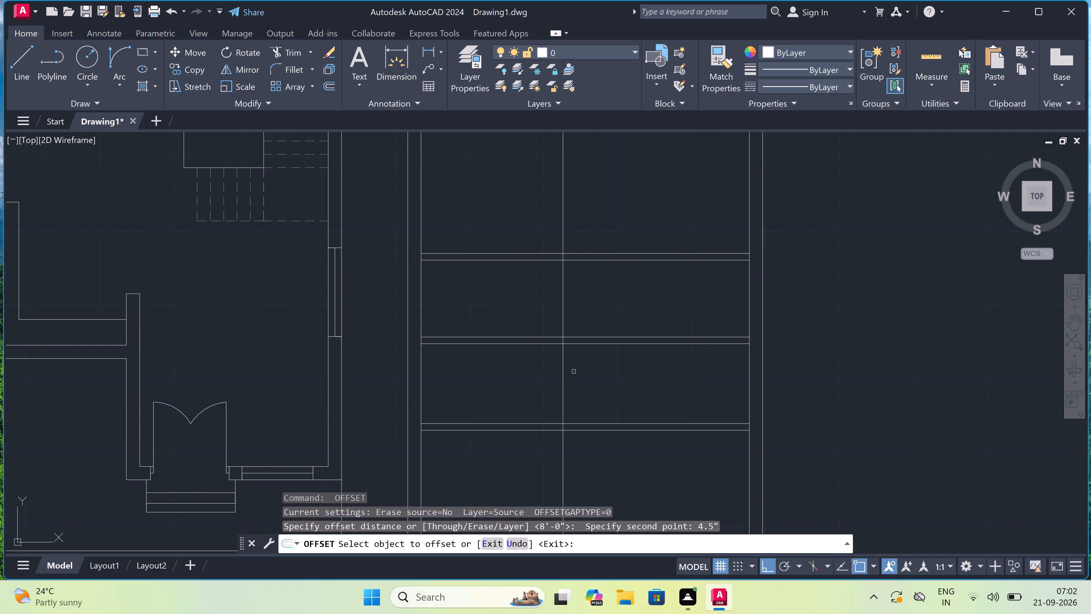
left_click(563, 368)
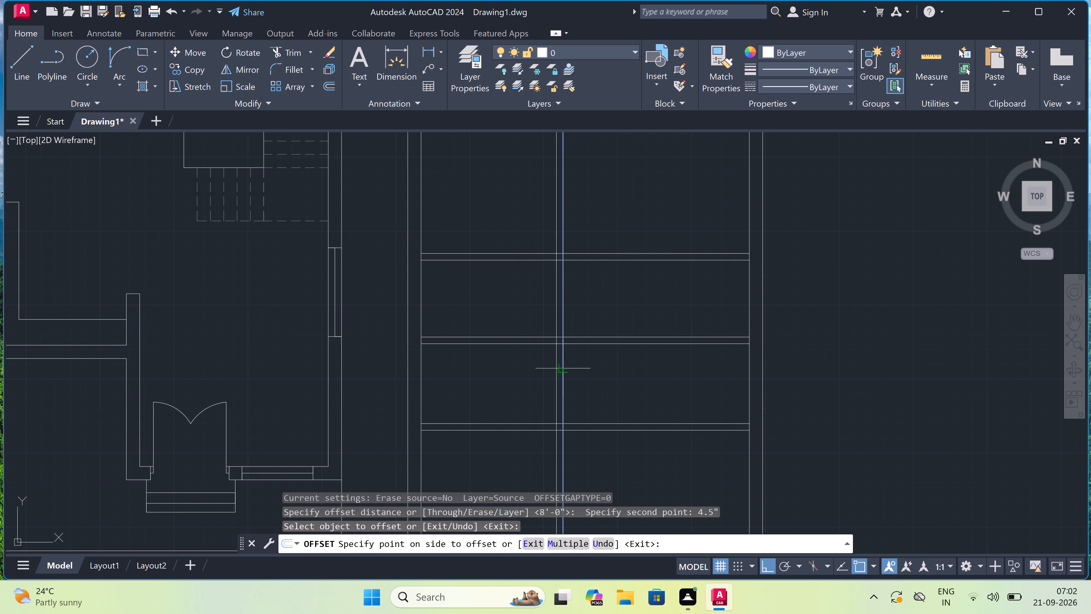
left_click(624, 371)
key("Escape")
Trim the two lowest horizontal partitions between the new vertical partition and the right outer wall.
scroll(591, 381, "down", 1)
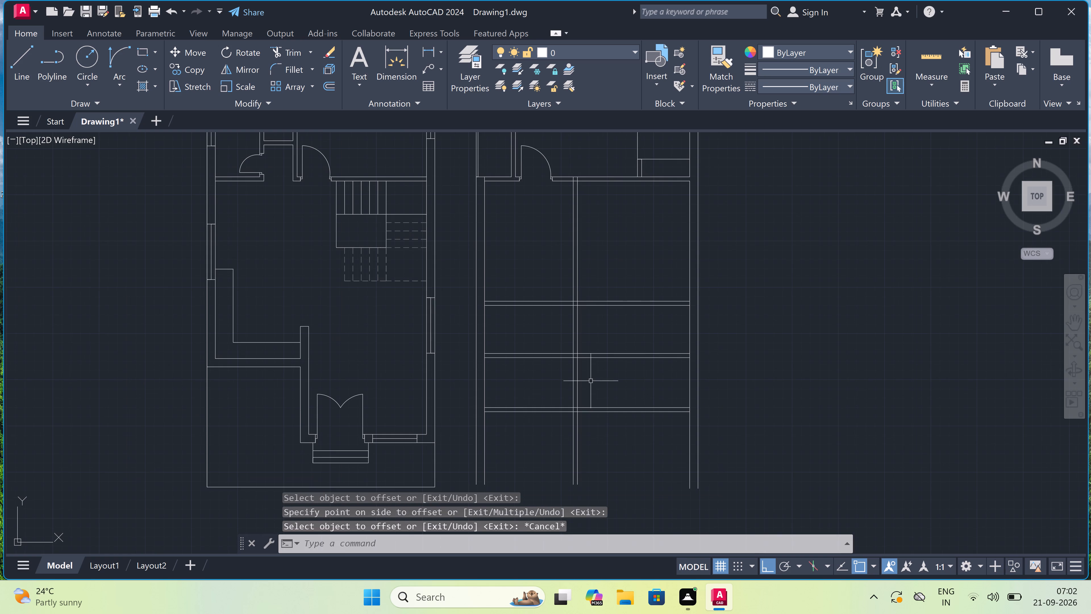
scroll(591, 381, "down", 1)
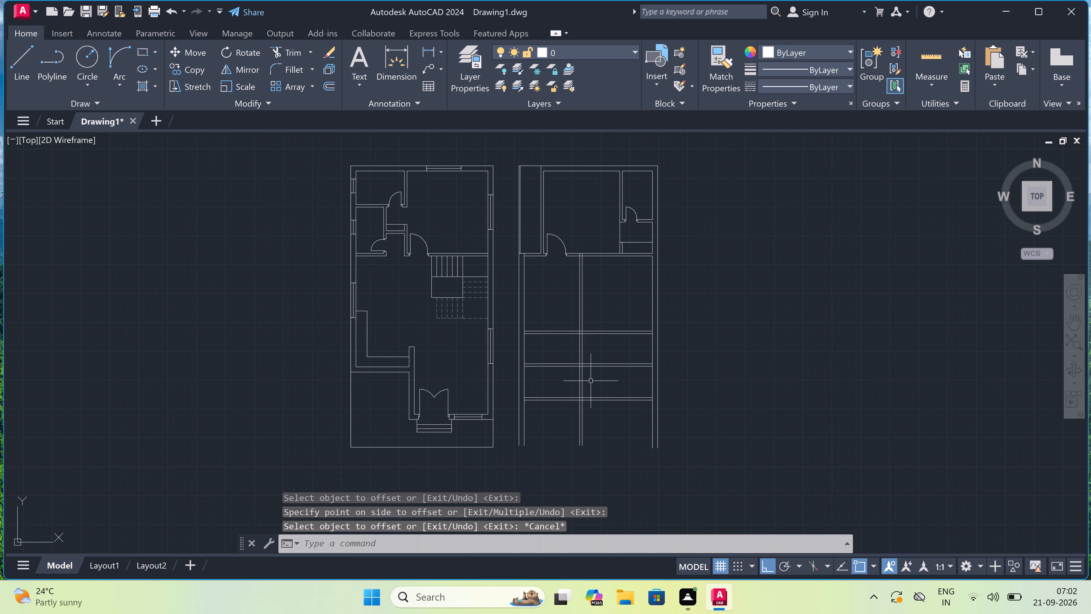
scroll(598, 389, "up", 2)
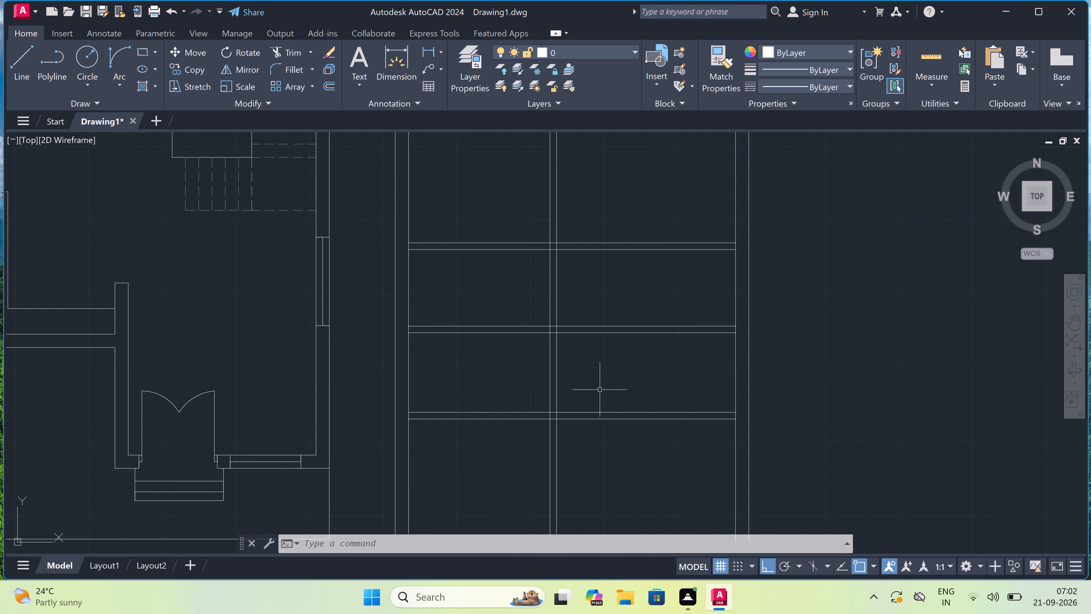
scroll(600, 390, "up", 1)
scroll(600, 390, "down", 1)
scroll(600, 390, "up", 1)
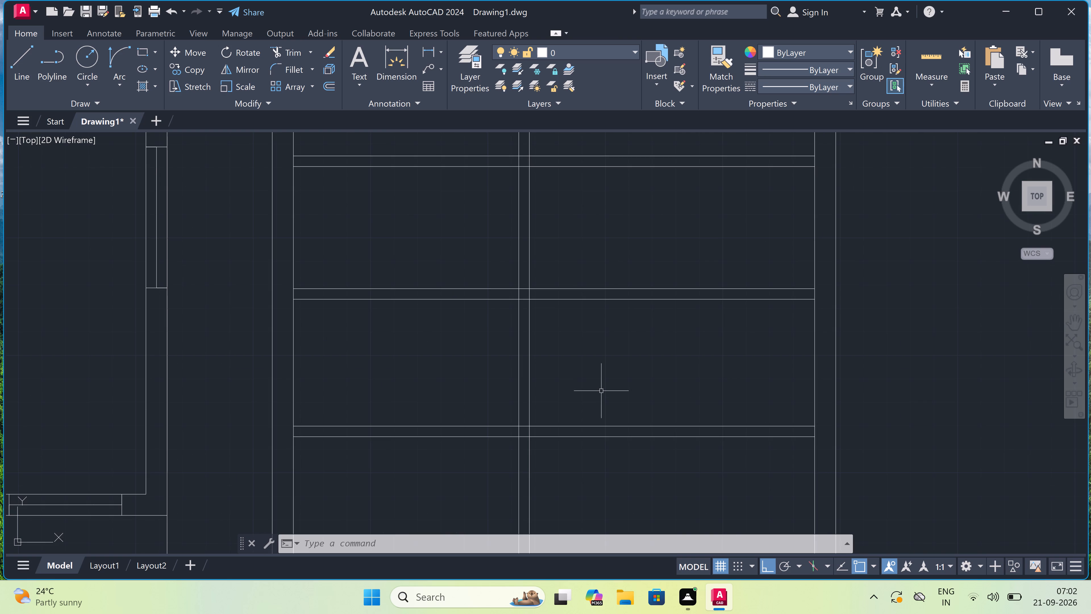
type("tr")
key("space")
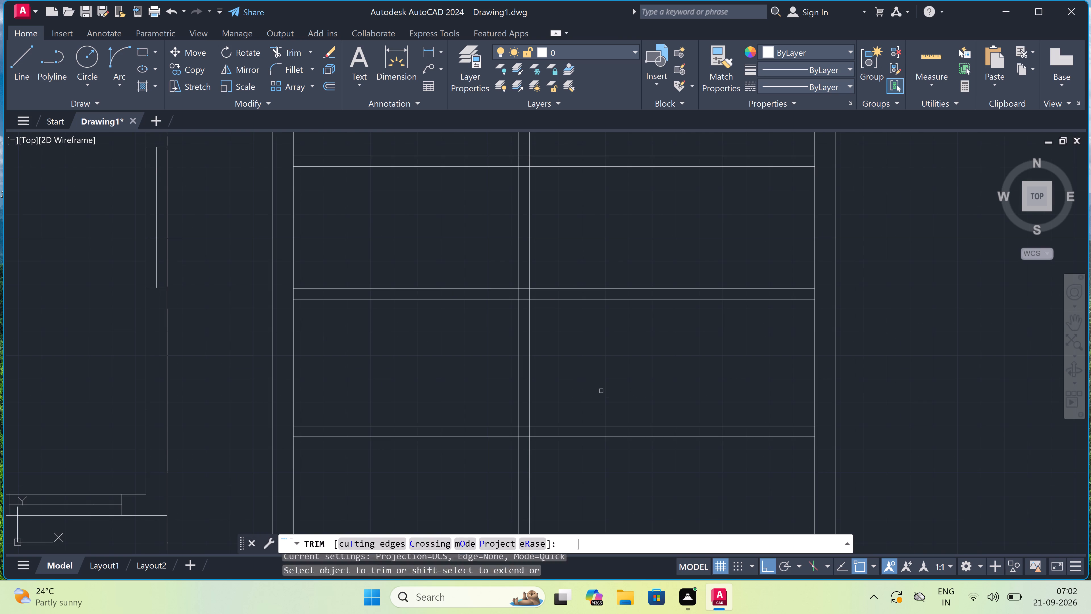
scroll(601, 391, "down", 2)
left_click(601, 391)
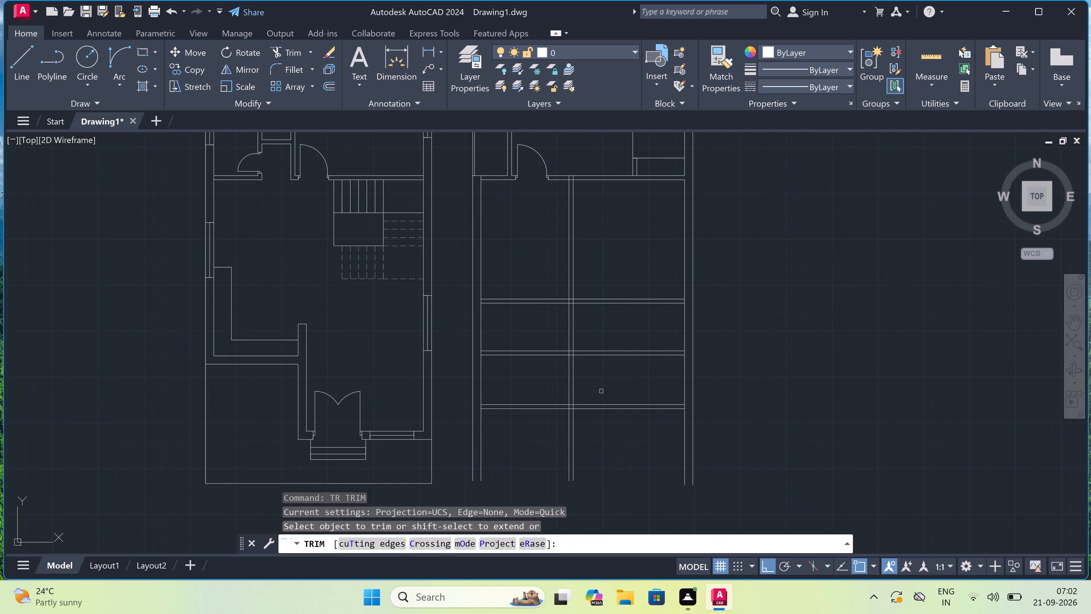
left_click(597, 430)
left_click(608, 339)
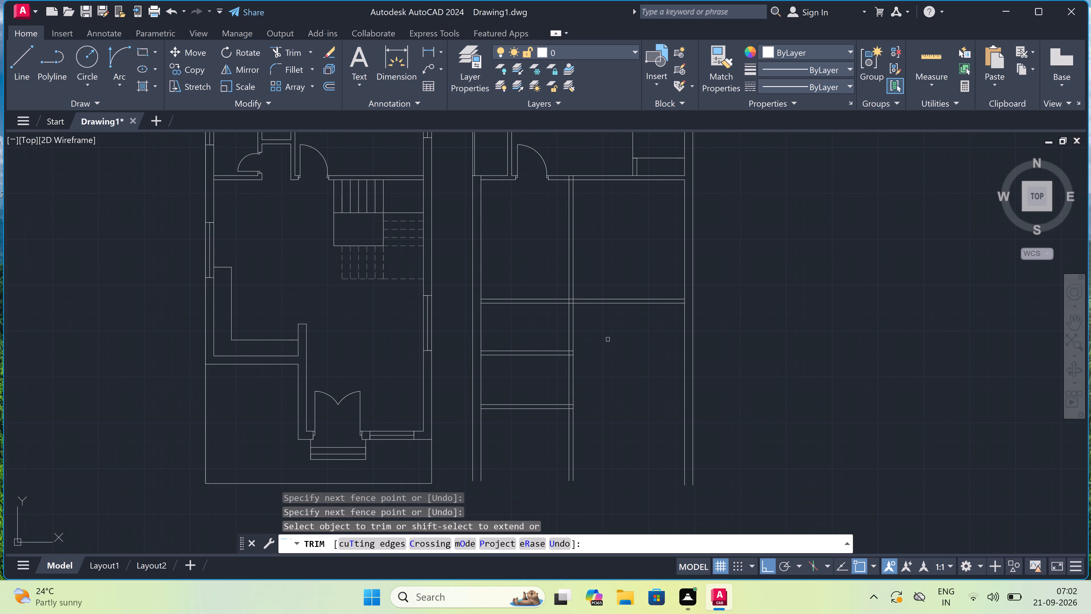
Trim both vertical partition lines above the second horizontal partition and below the lowest one.
left_click(568, 290)
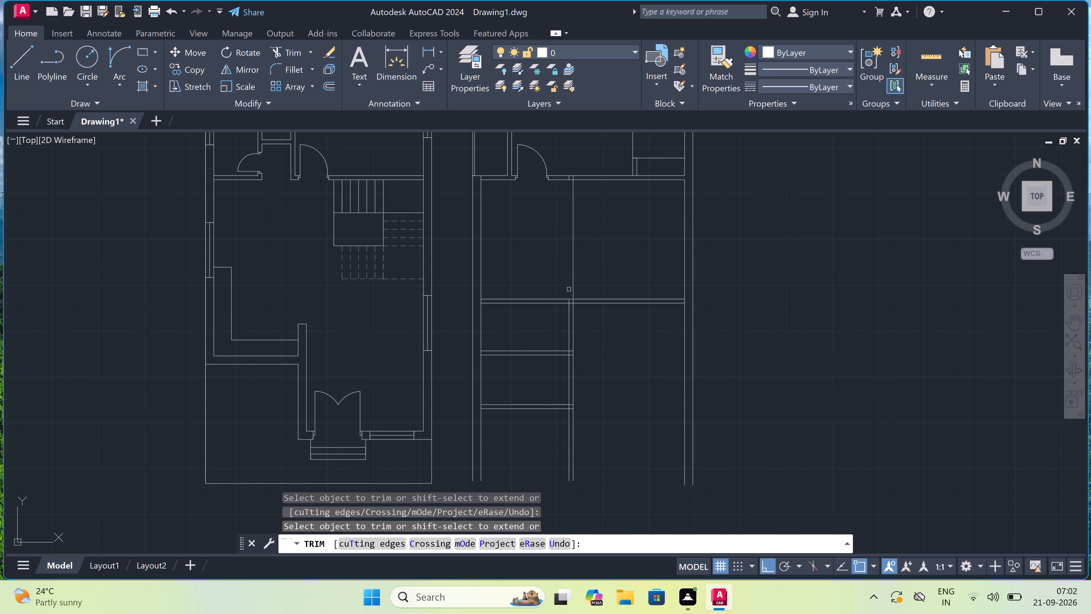
left_click(573, 288)
left_click_drag(547, 444, 552, 444)
left_click(603, 435)
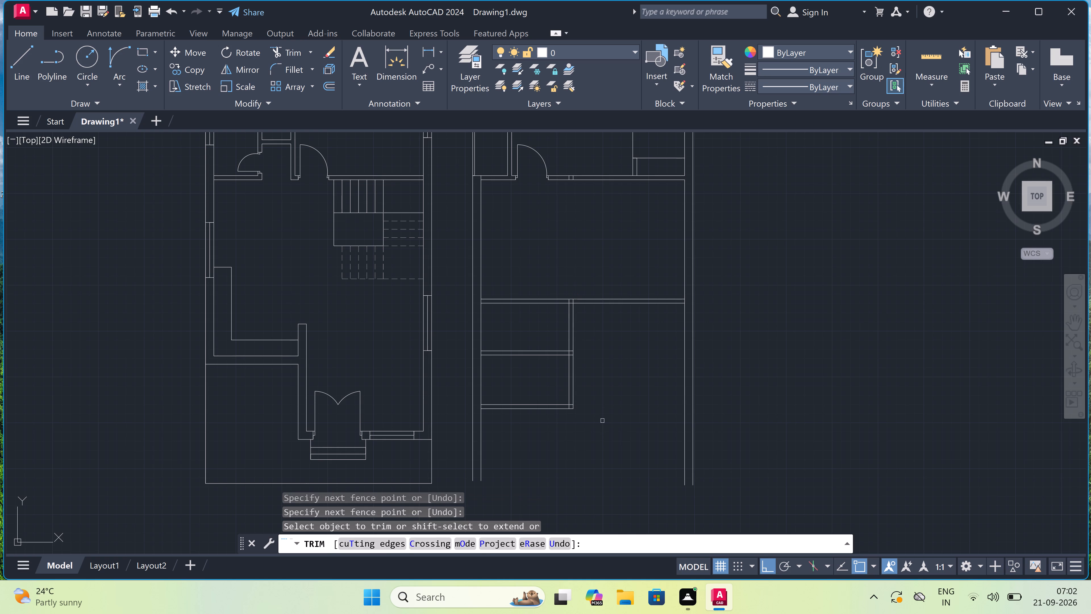
key("Escape")
Offset the lower line of the full-width horizontal partition above the small rooms 12' downward.
key("o")
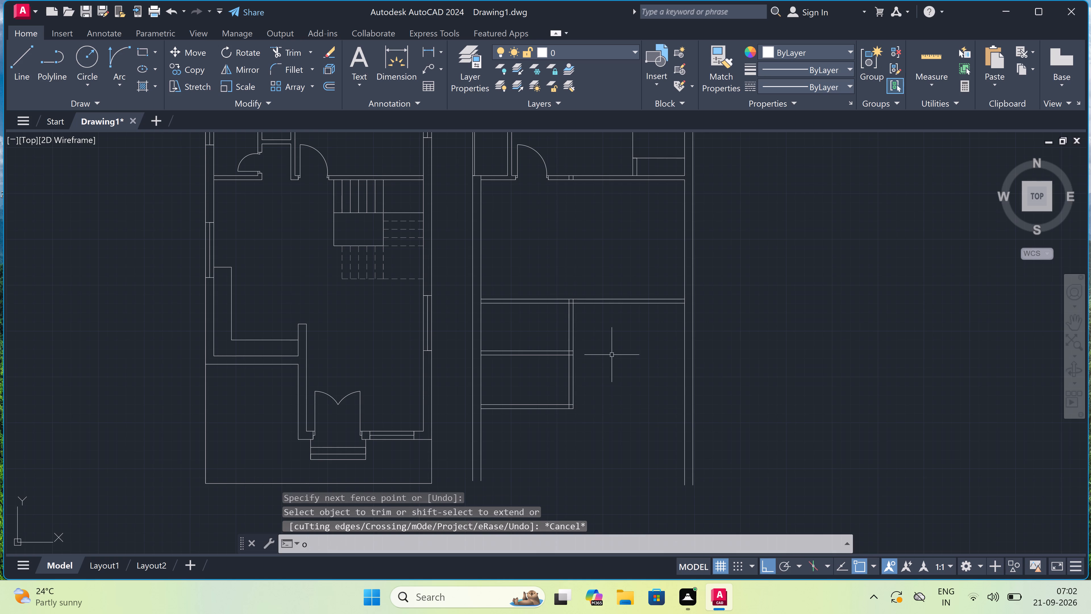
key("space")
scroll(617, 306, "up", 1)
left_click_drag(616, 301, 616, 310)
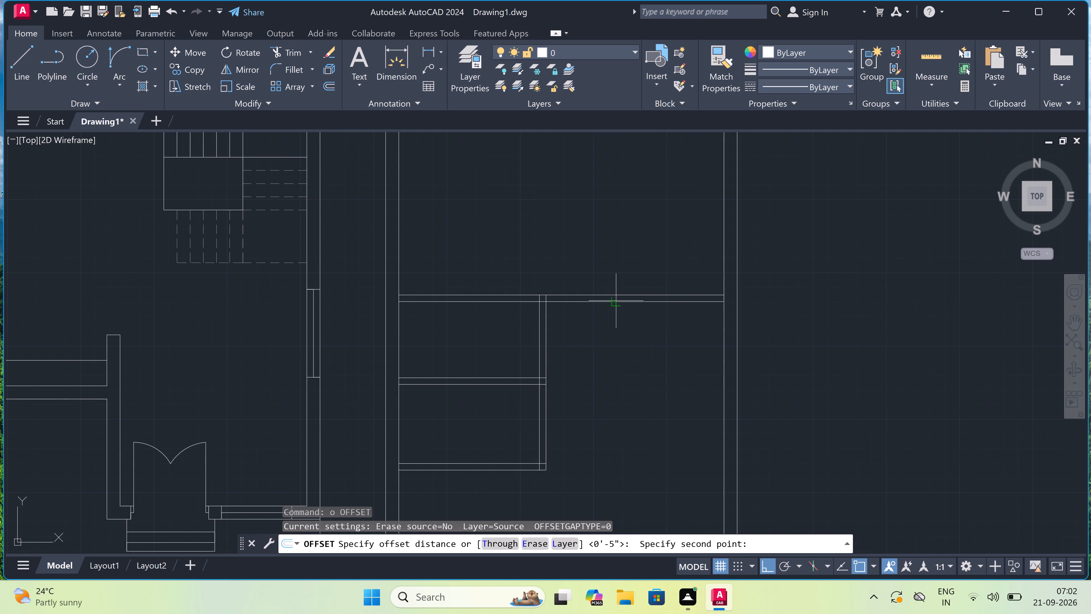
type("12'")
key("space")
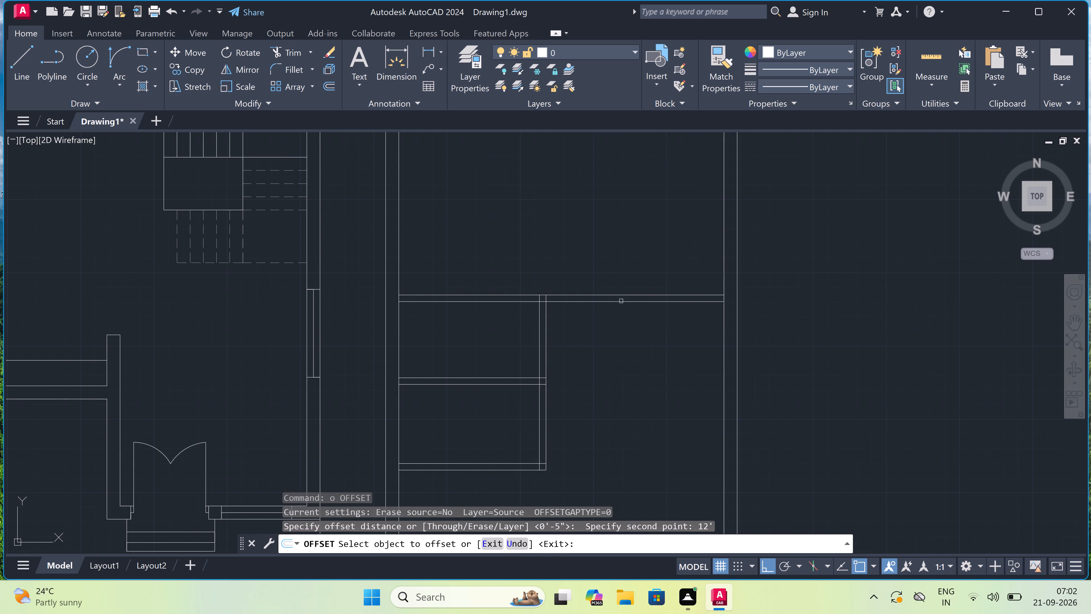
left_click_drag(621, 301, 620, 310)
left_click(617, 328)
scroll(618, 327, "down", 3)
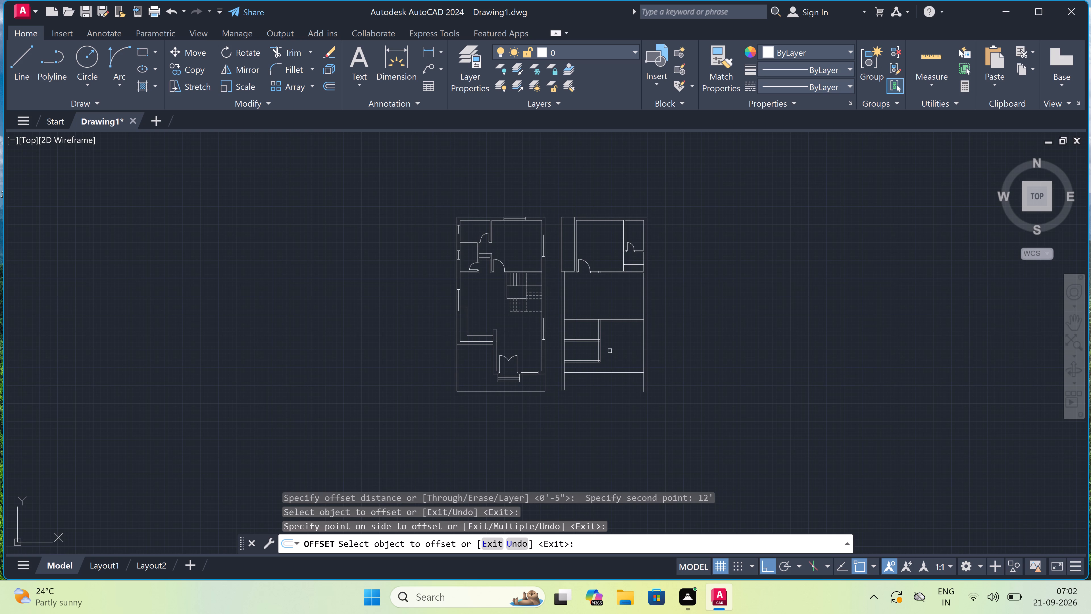
scroll(598, 371, "up", 3)
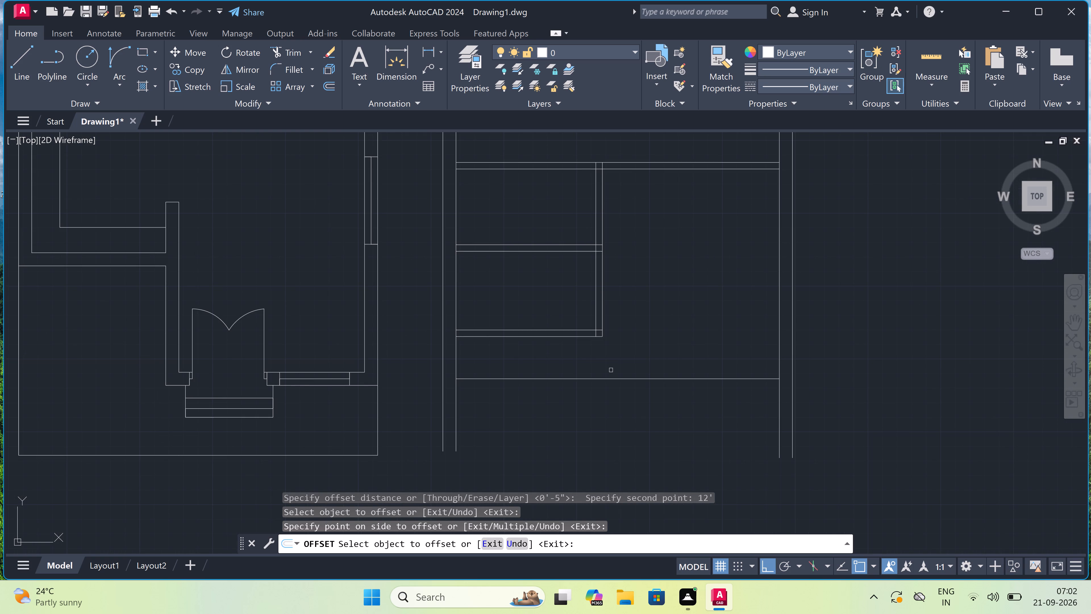
key("Escape")
Offset the new full-width horizontal line 9" downward to form the bottom wall.
key("space")
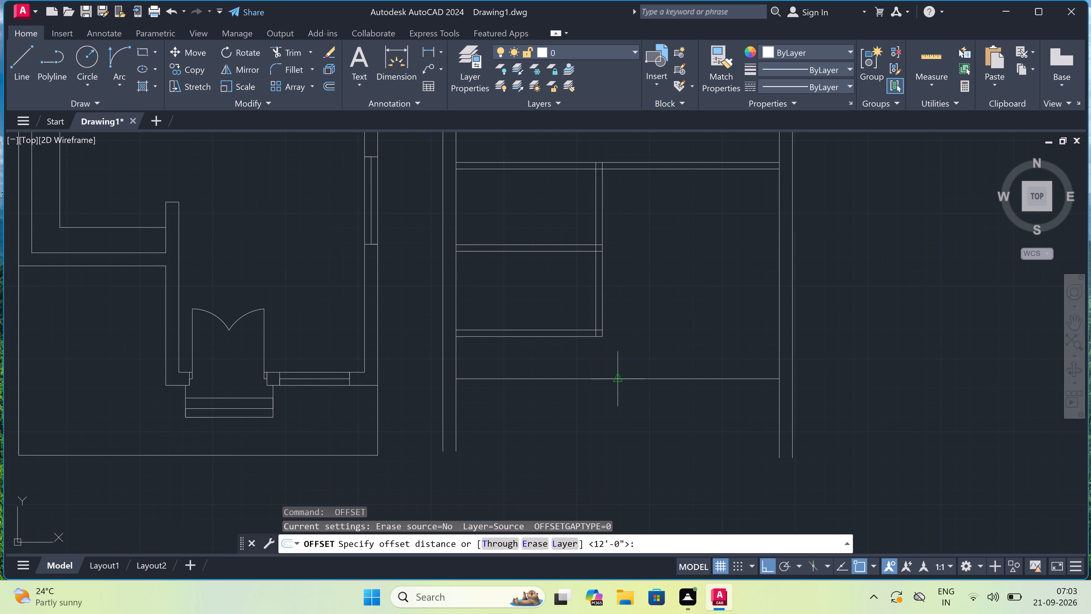
left_click_drag(619, 378, 622, 383)
key("9")
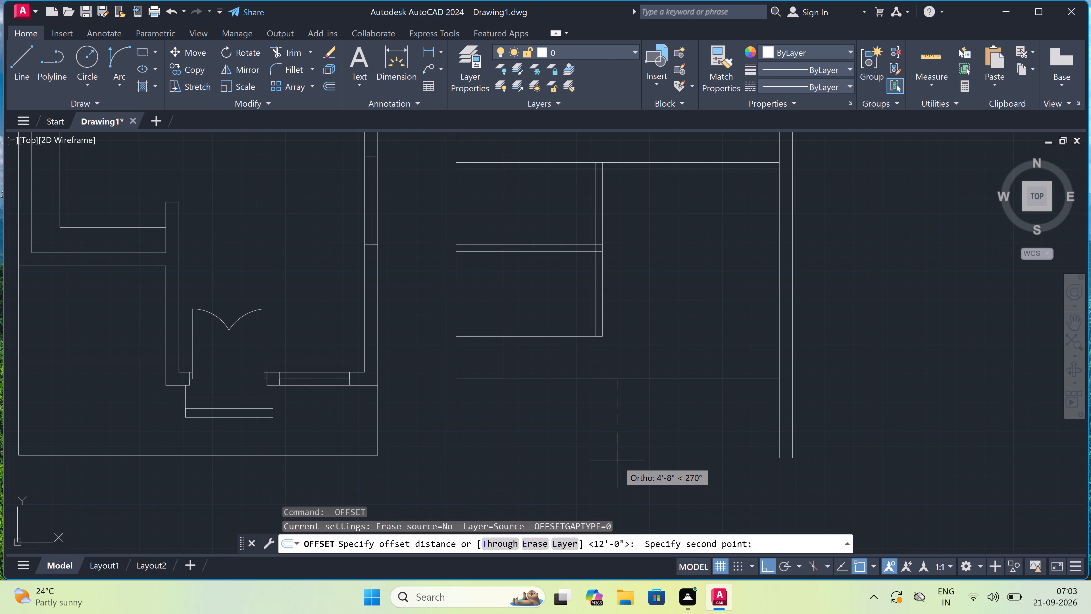
type("\"")
key("space")
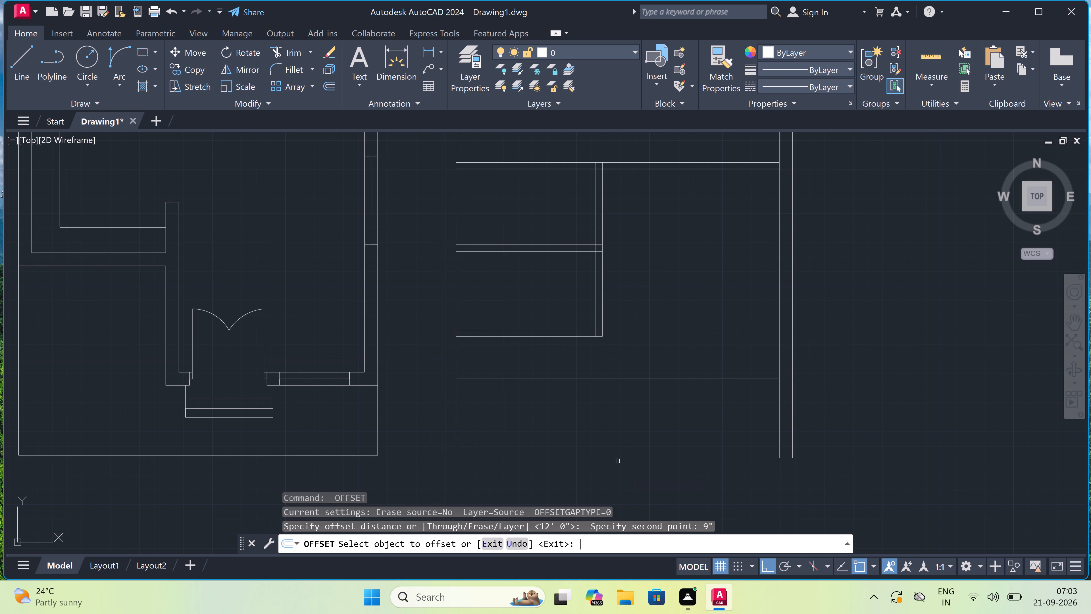
left_click(617, 381)
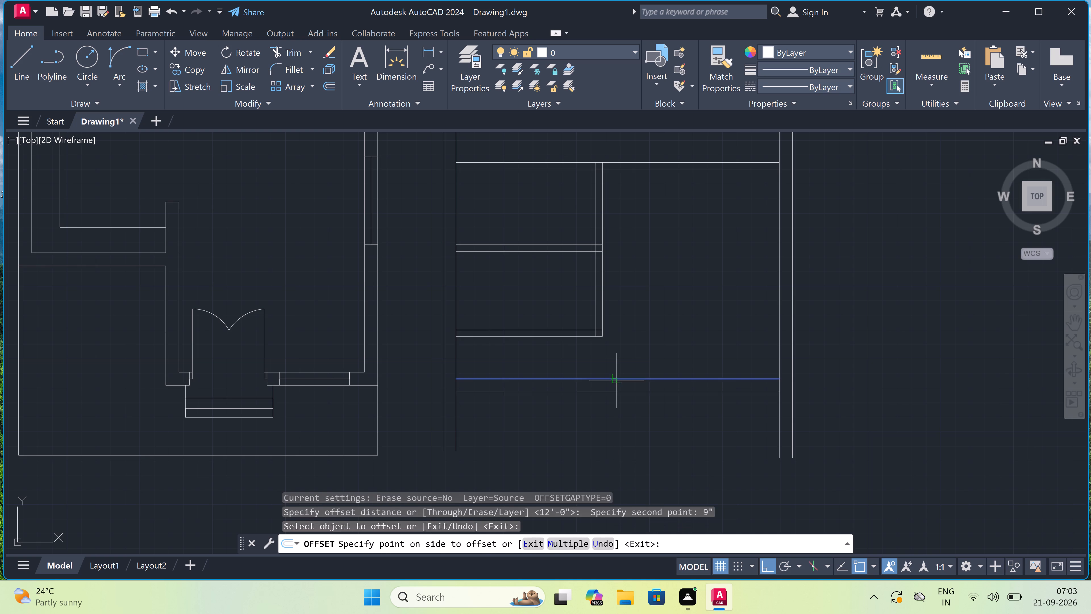
left_click(615, 398)
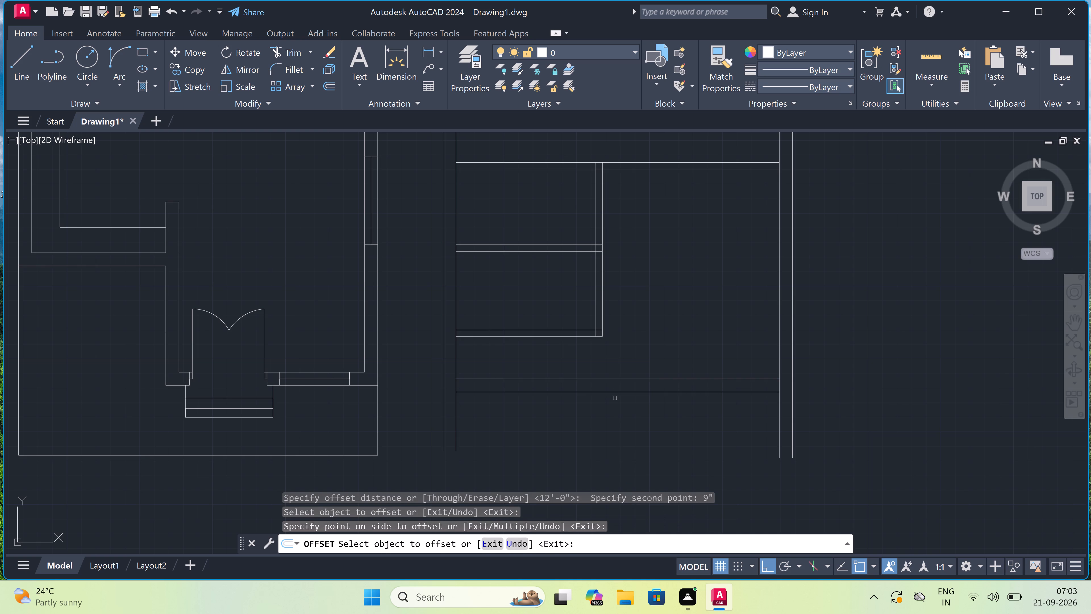
scroll(616, 400, "up", 1)
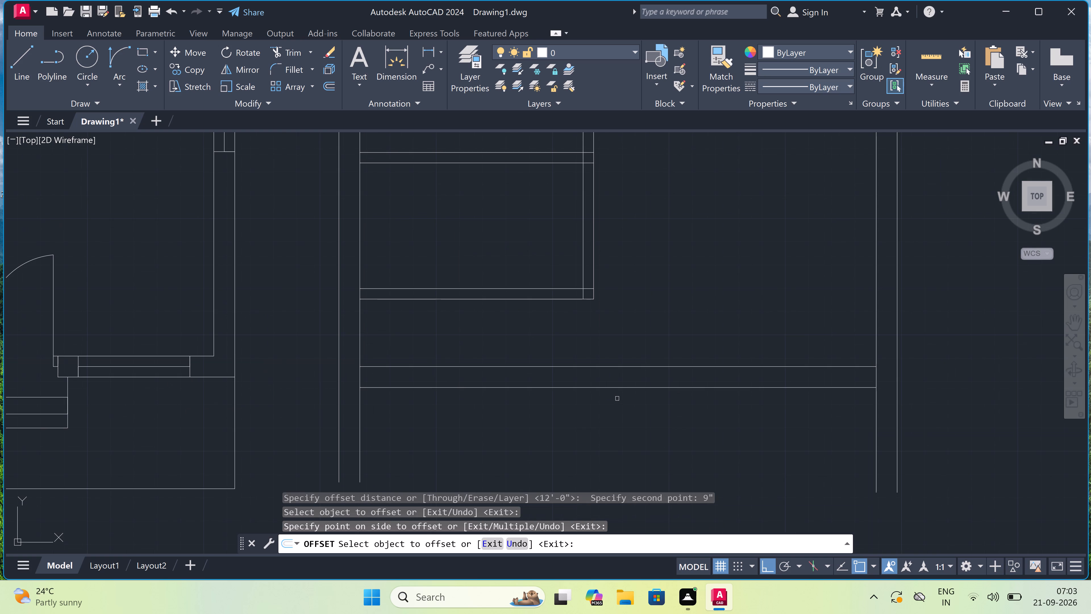
key("Escape")
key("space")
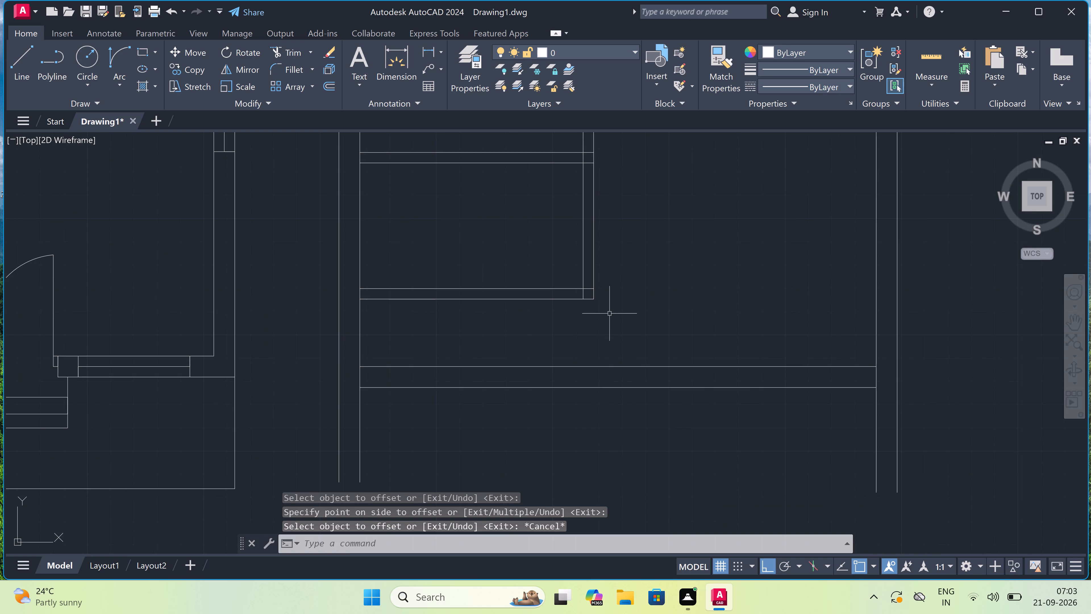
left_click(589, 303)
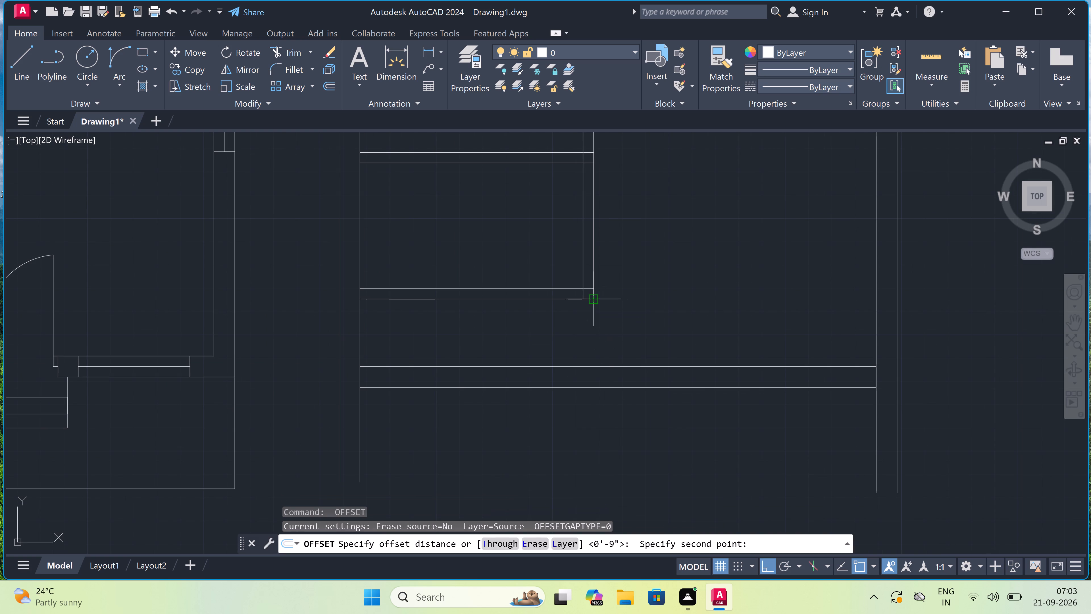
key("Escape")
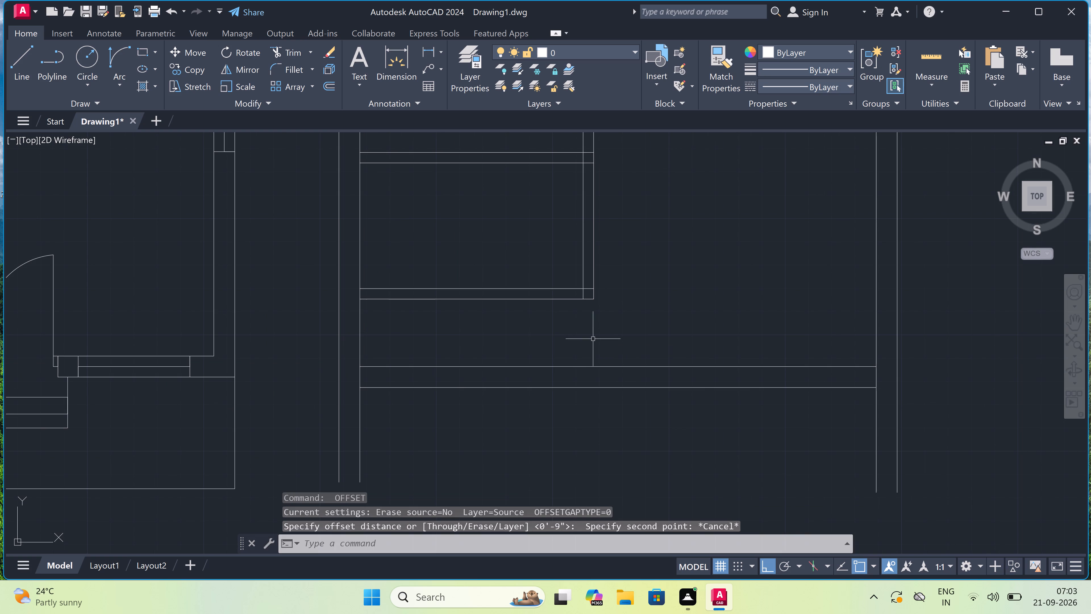
Draw two vertical lines extending both faces of the vertical partition down to the bottom wall's lower line.
key("l")
key("space")
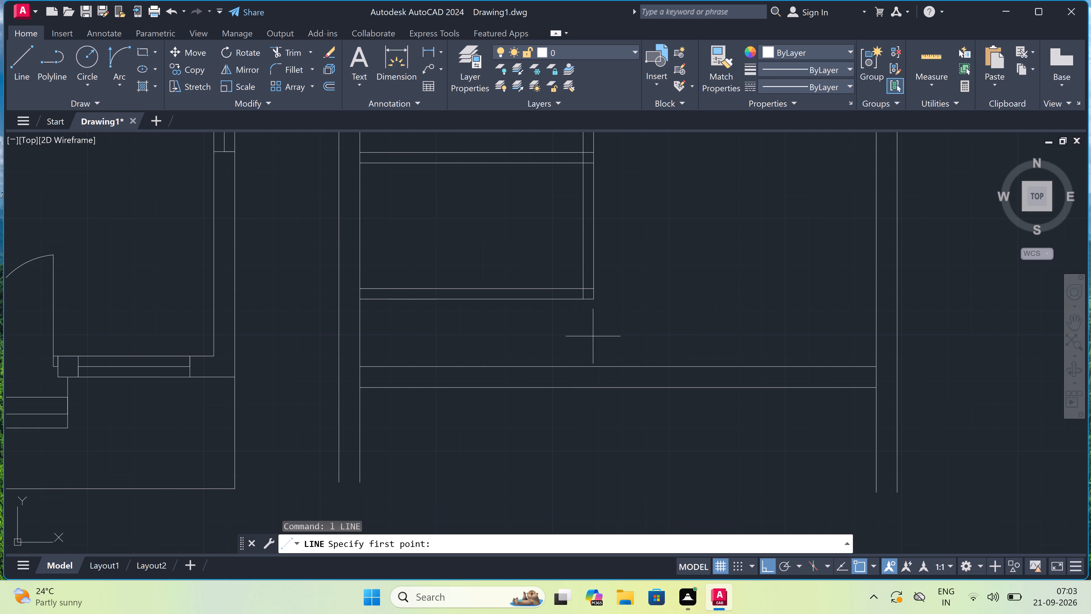
left_click(590, 296)
left_click(591, 388)
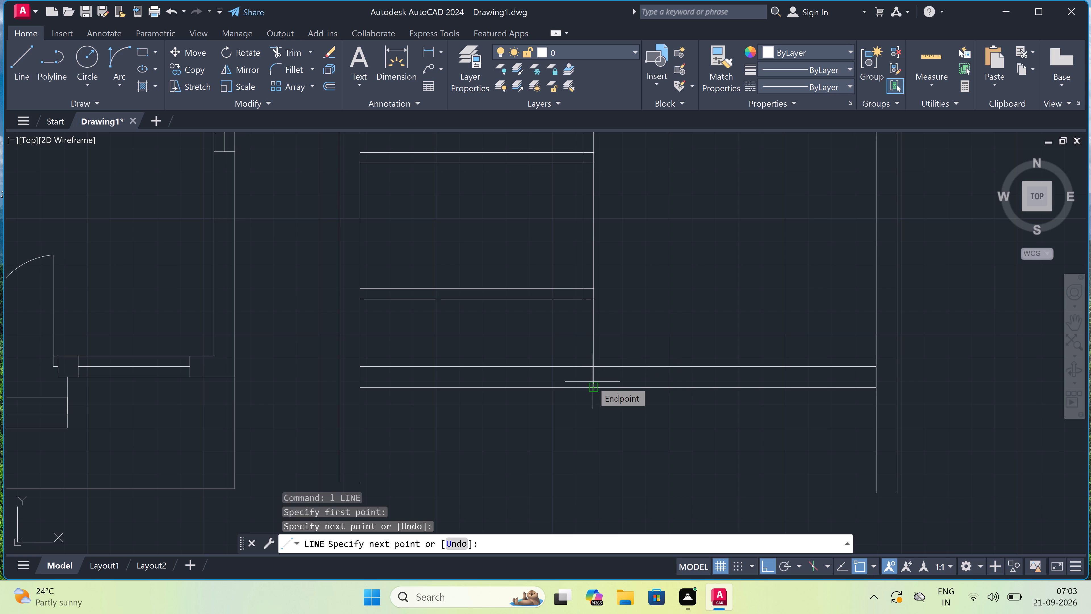
key("Escape")
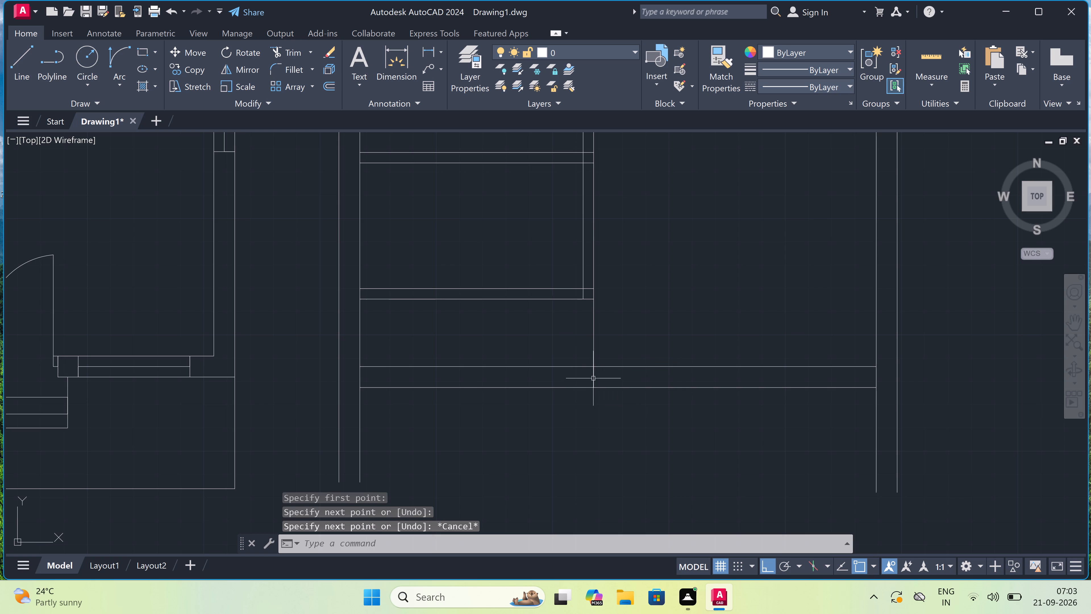
key("space")
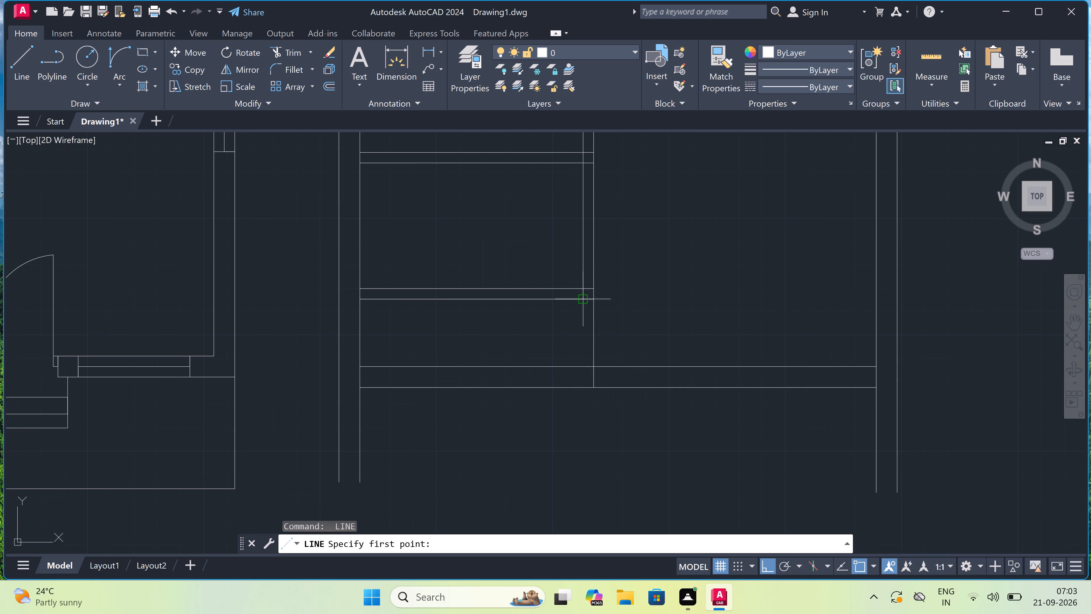
left_click(579, 300)
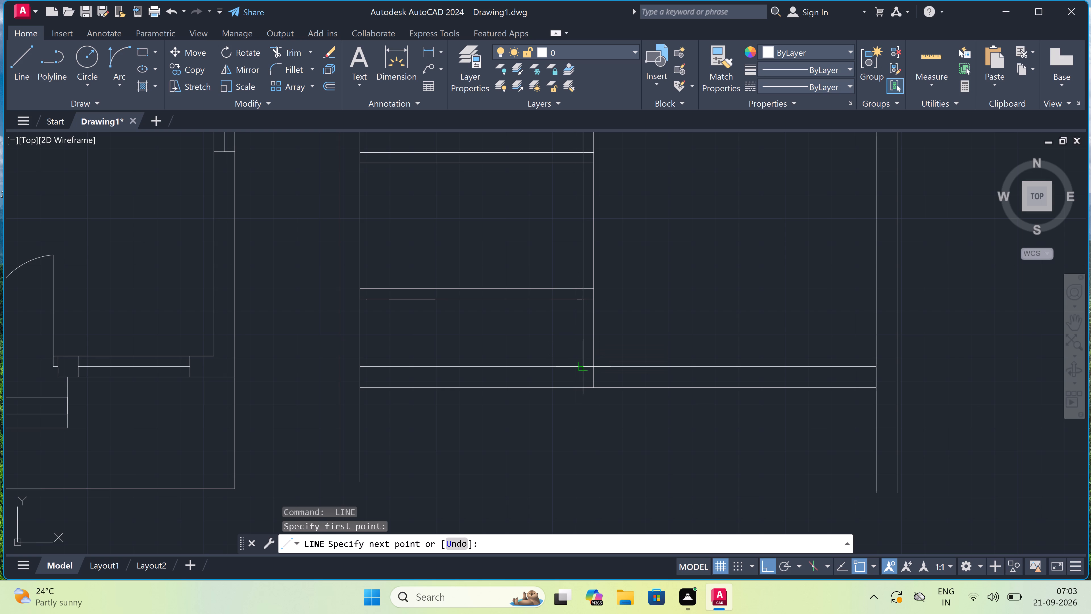
left_click(581, 388)
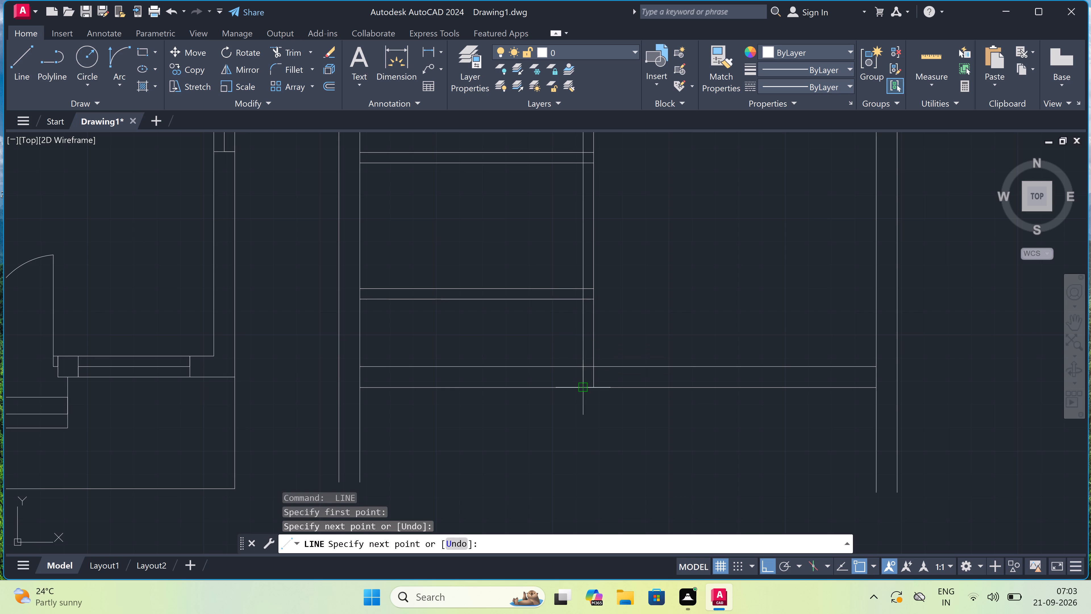
key("Escape")
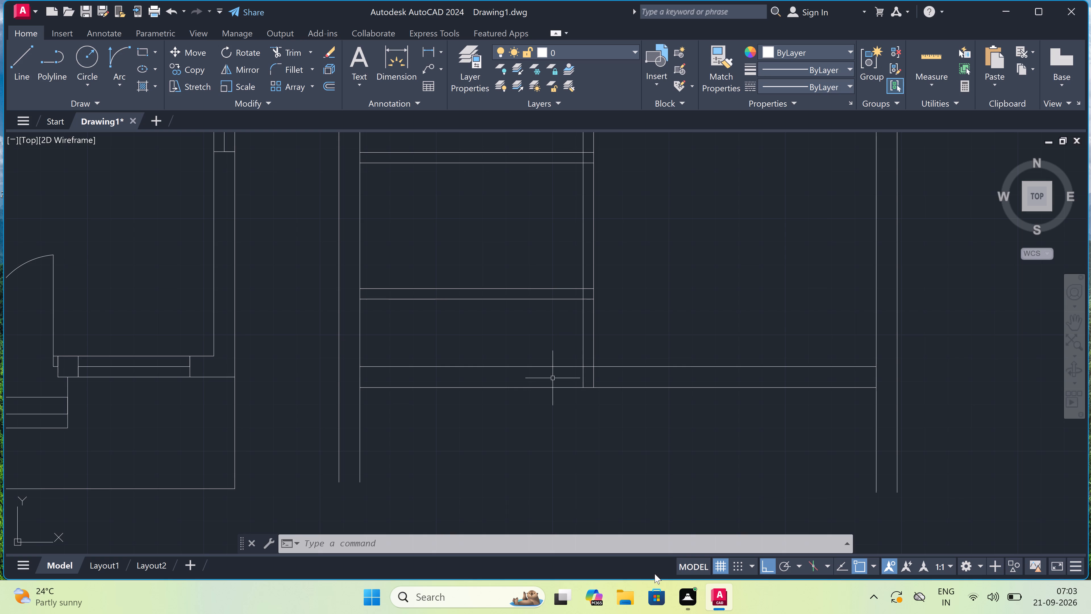
Draw a door leaf from the midpoint between the partition lines on the bottom wall's upper line: 2" up, 3' to the right.
key("space")
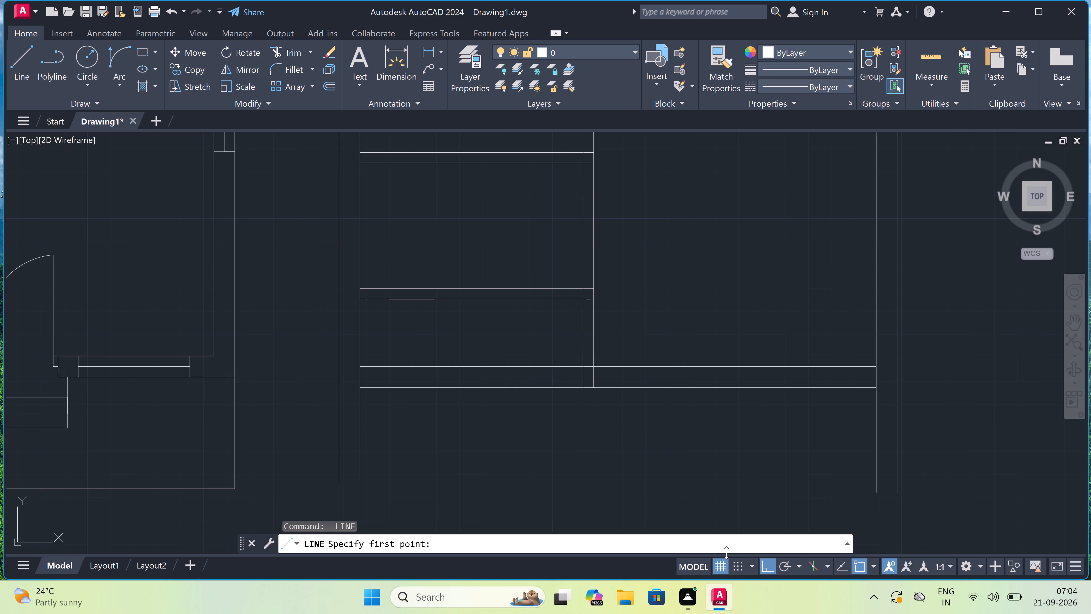
scroll(738, 538, "up", 2)
scroll(569, 337, "up", 1)
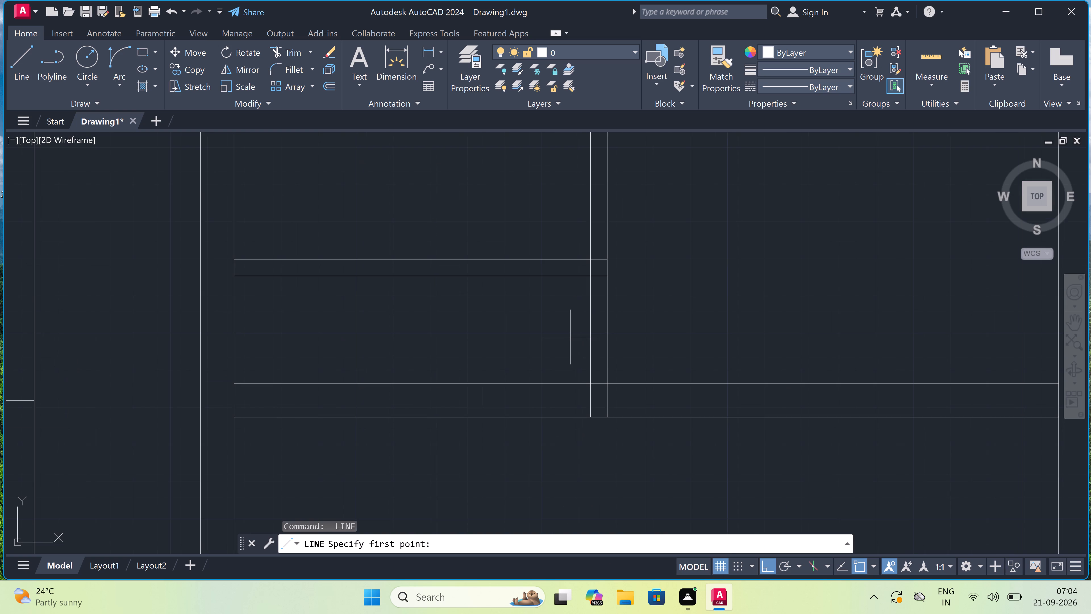
left_click(599, 381)
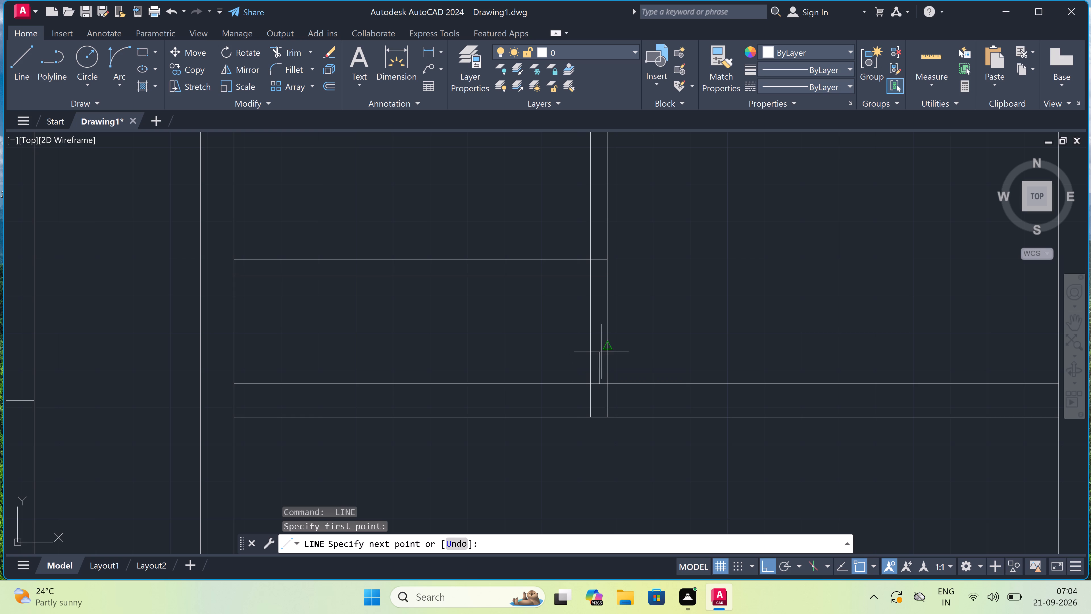
key("2")
key("shift+quotedbl")
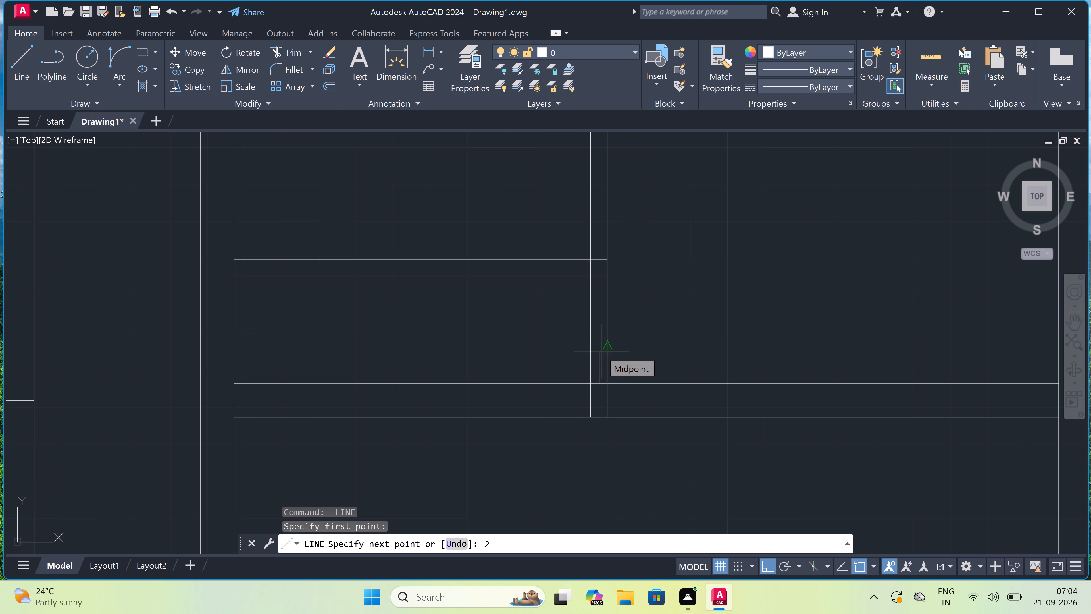
key("space")
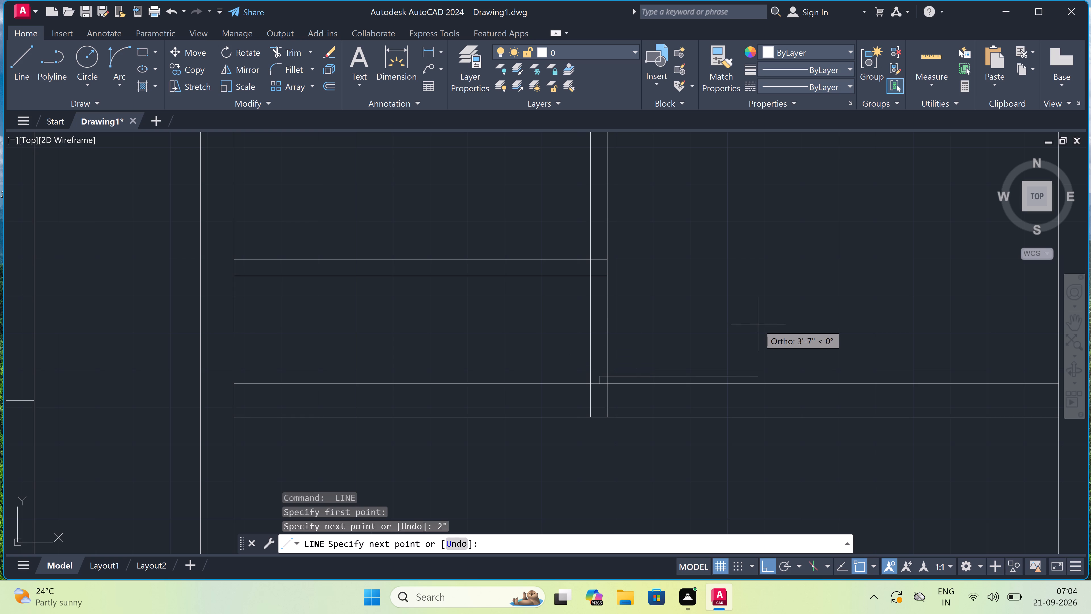
type("3'")
key("space")
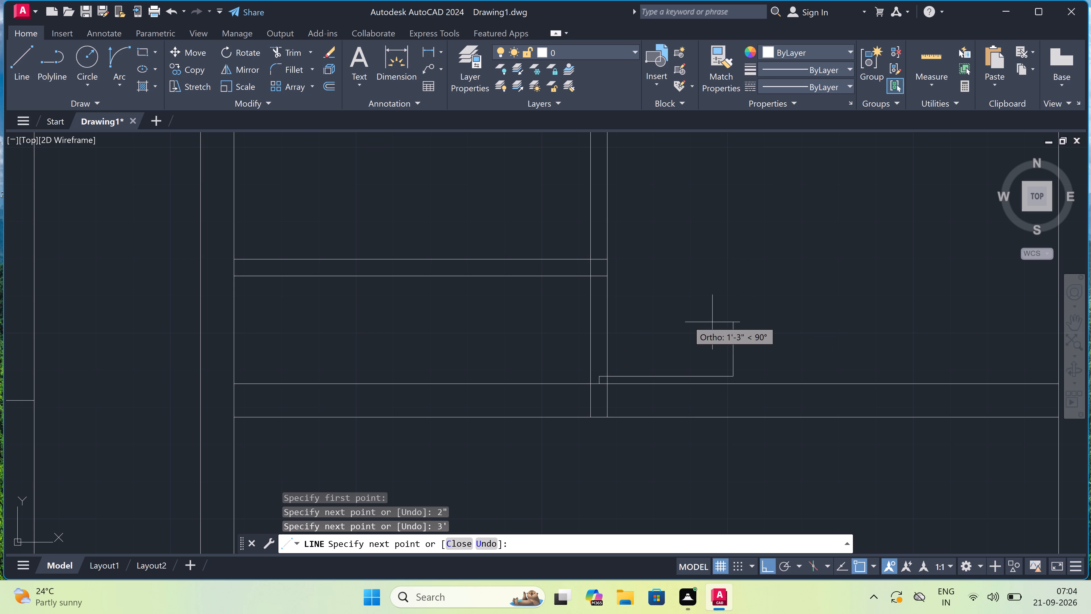
key("Escape")
Draw a jamb line across the vertical partition just below the lowest horizontal partition, with a 2" stub down from its midpoint.
key("space")
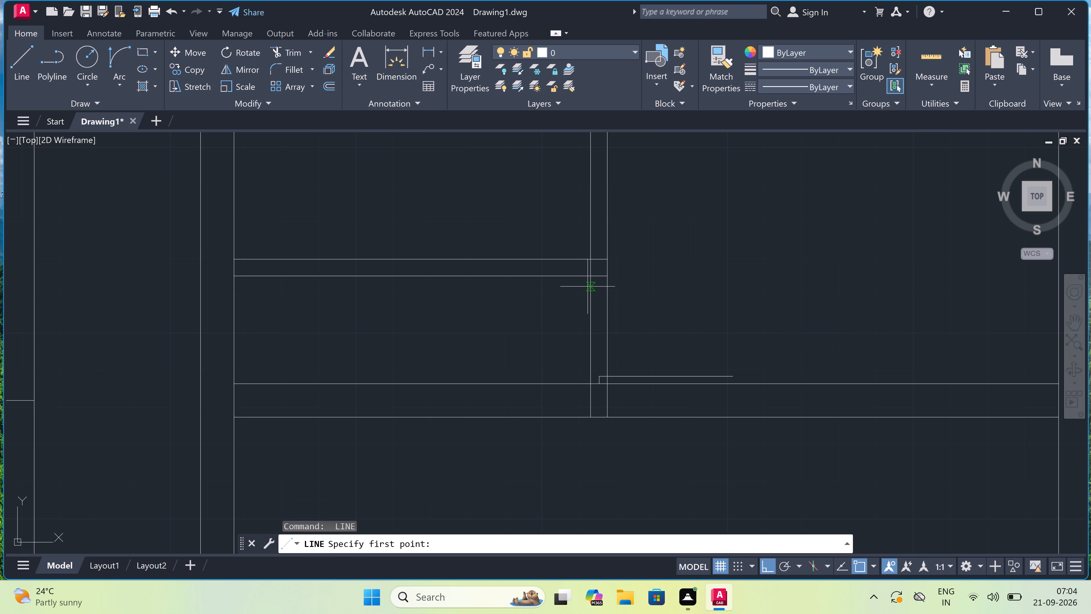
left_click_drag(588, 285, 592, 285)
left_click(607, 284)
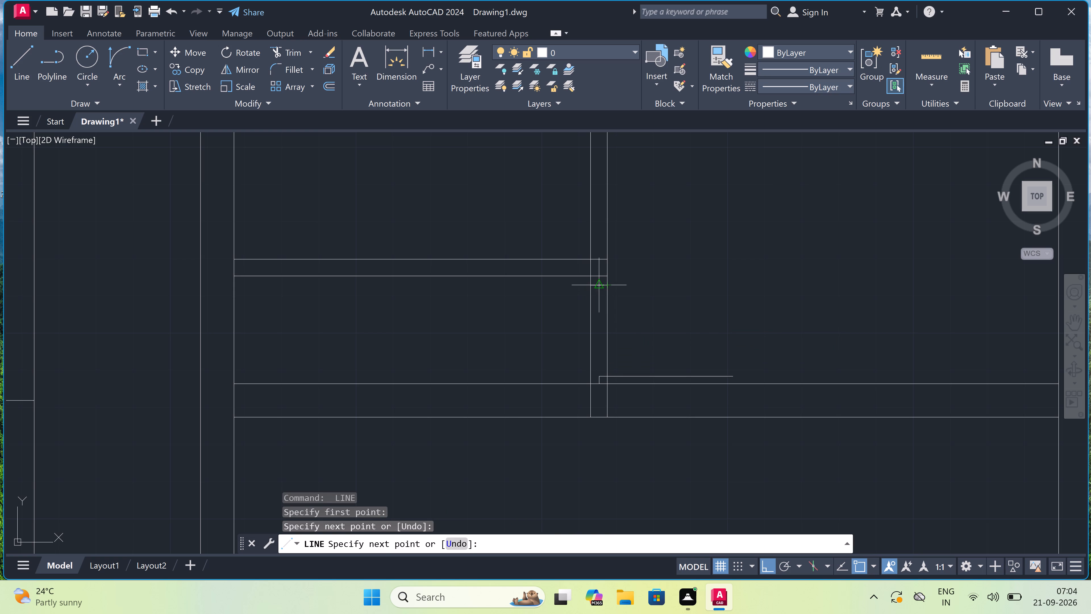
left_click(597, 289)
type("2\"")
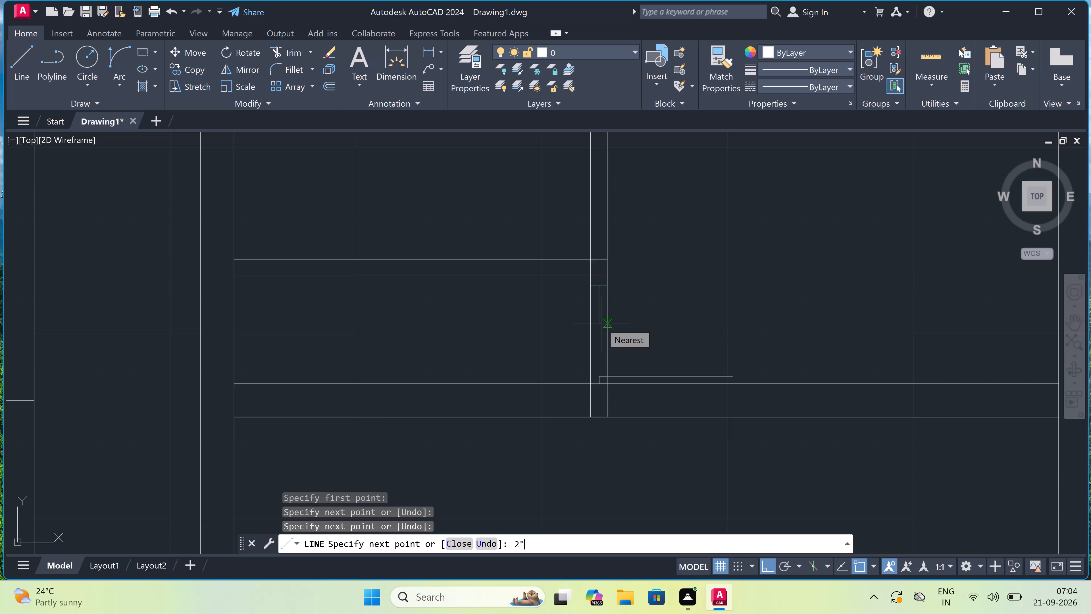
key("space")
key("Escape")
scroll(560, 341, "down", 1)
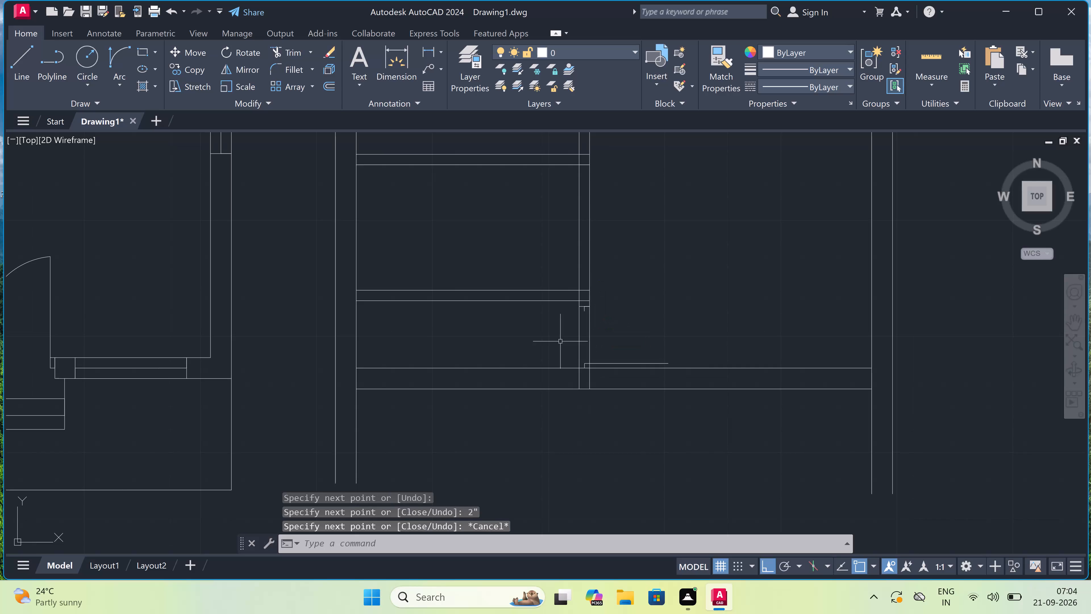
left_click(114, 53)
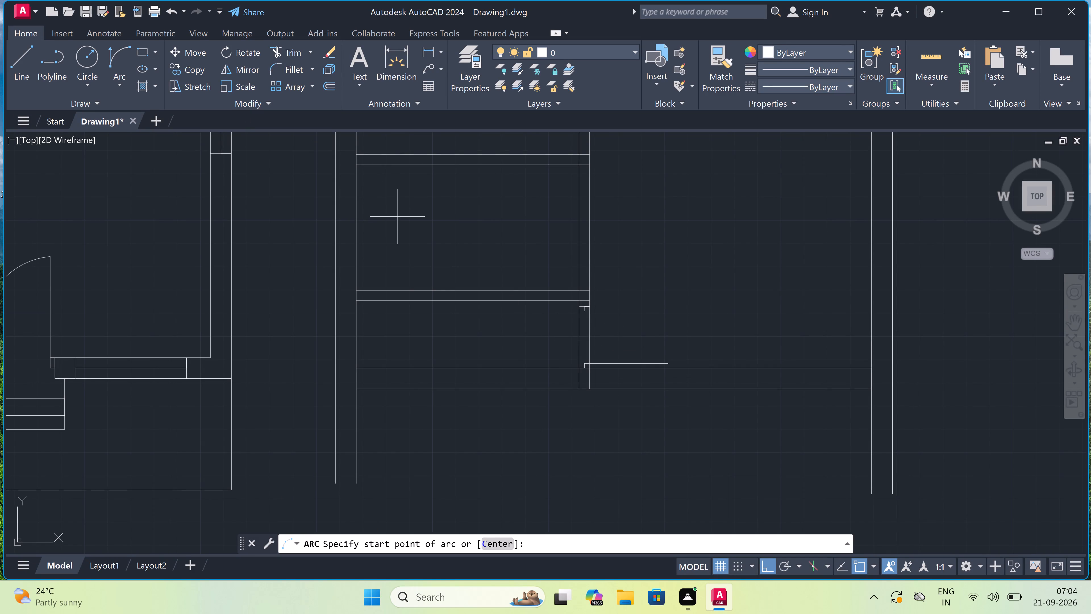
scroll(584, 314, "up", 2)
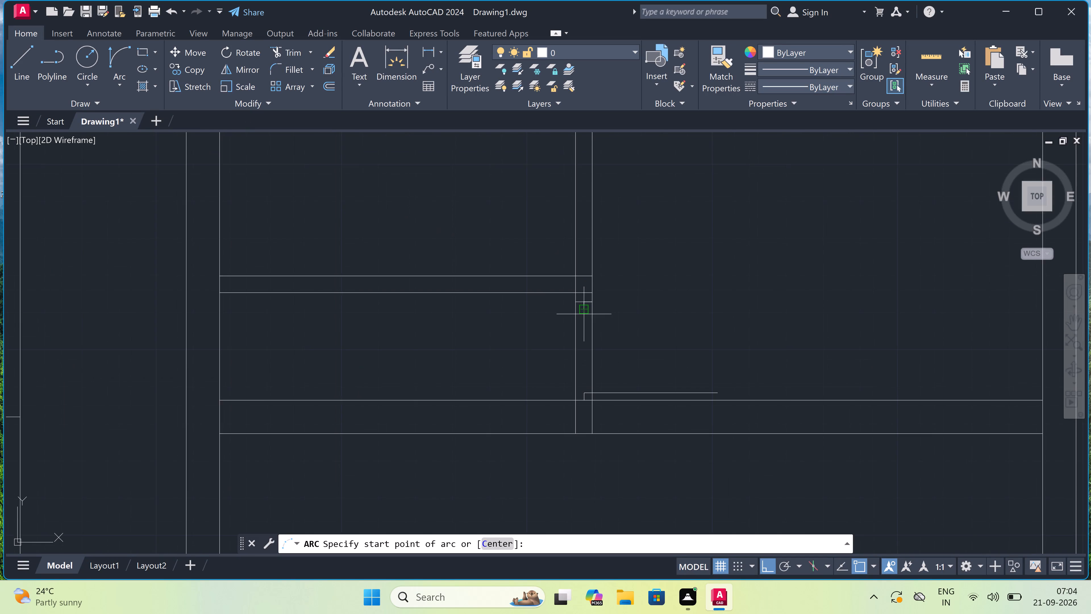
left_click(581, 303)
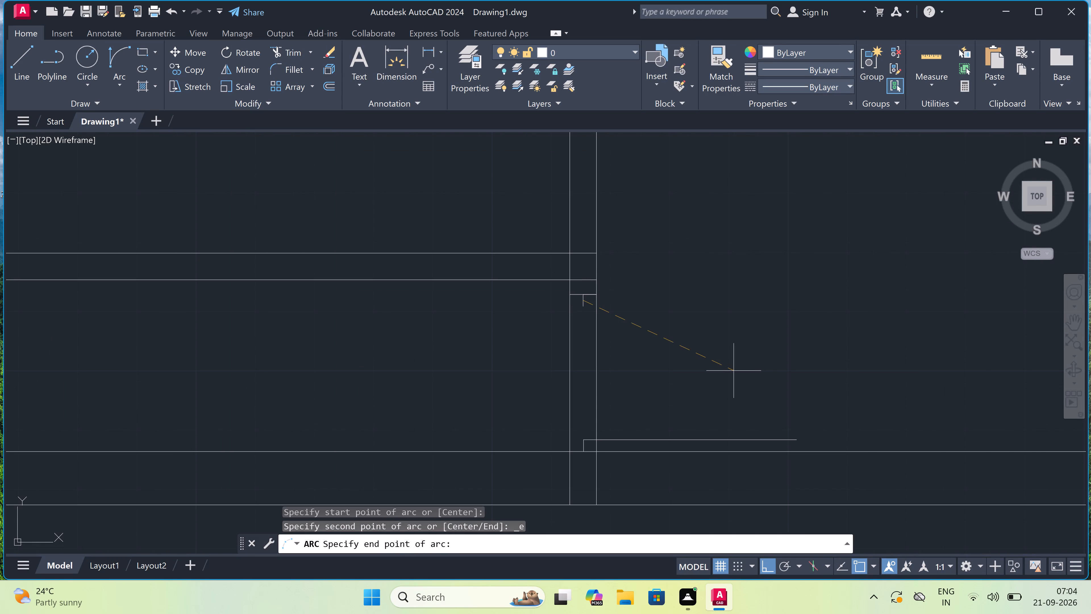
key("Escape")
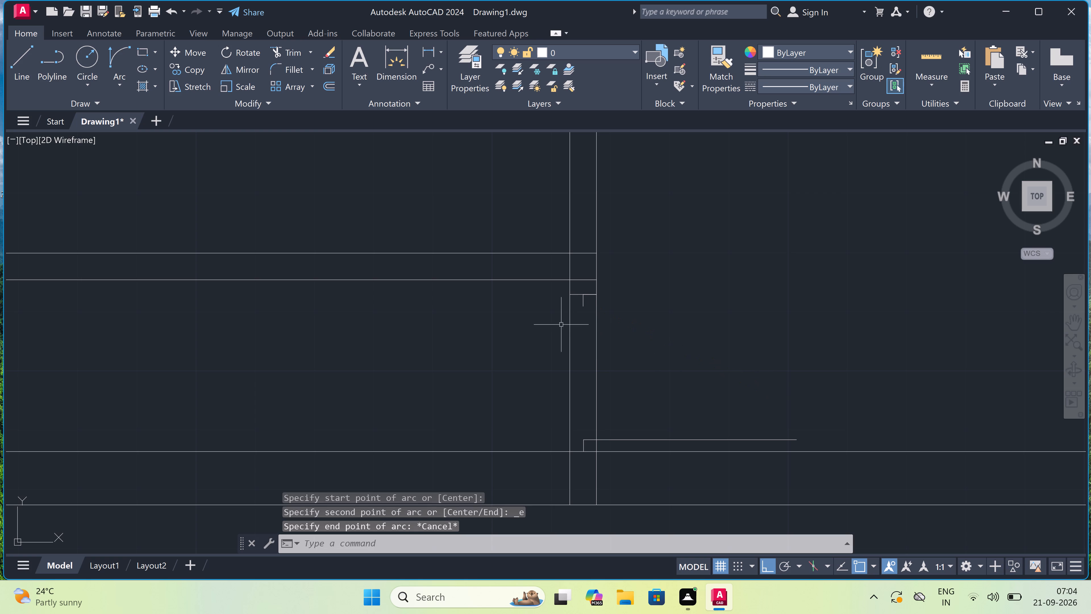
Draw a three-point arc from the 2" stub's lower end through the door leaf's free end to just below the bottom wall.
key("space")
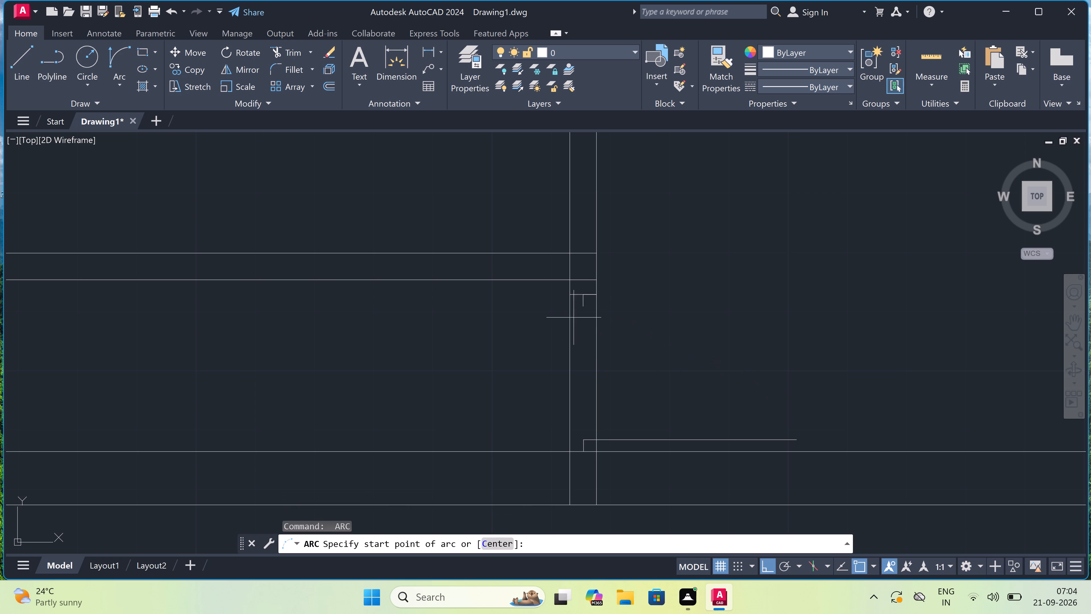
left_click_drag(586, 307, 601, 322)
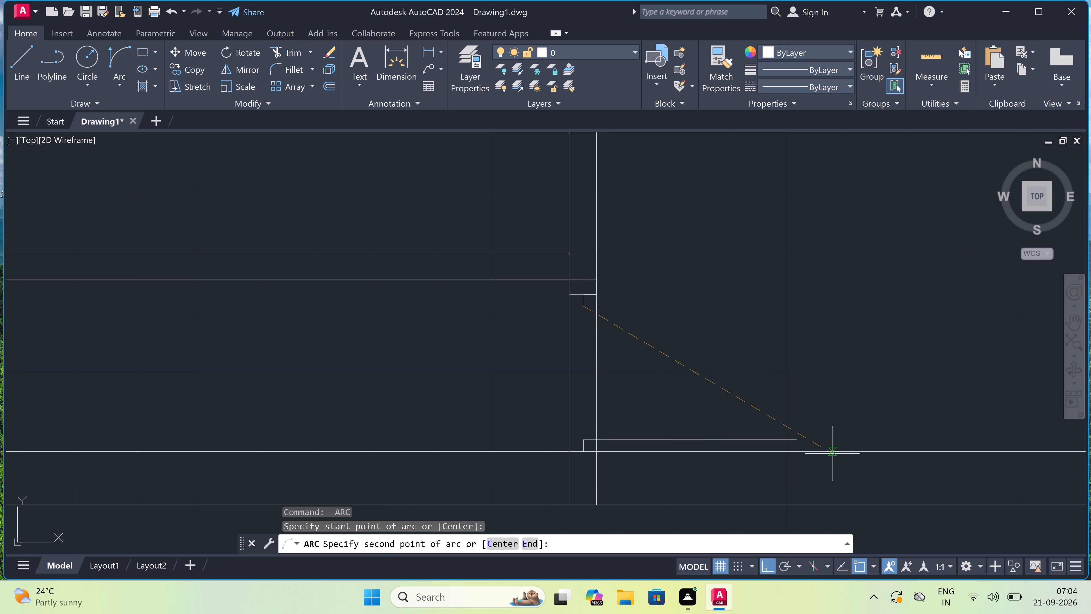
left_click(796, 438)
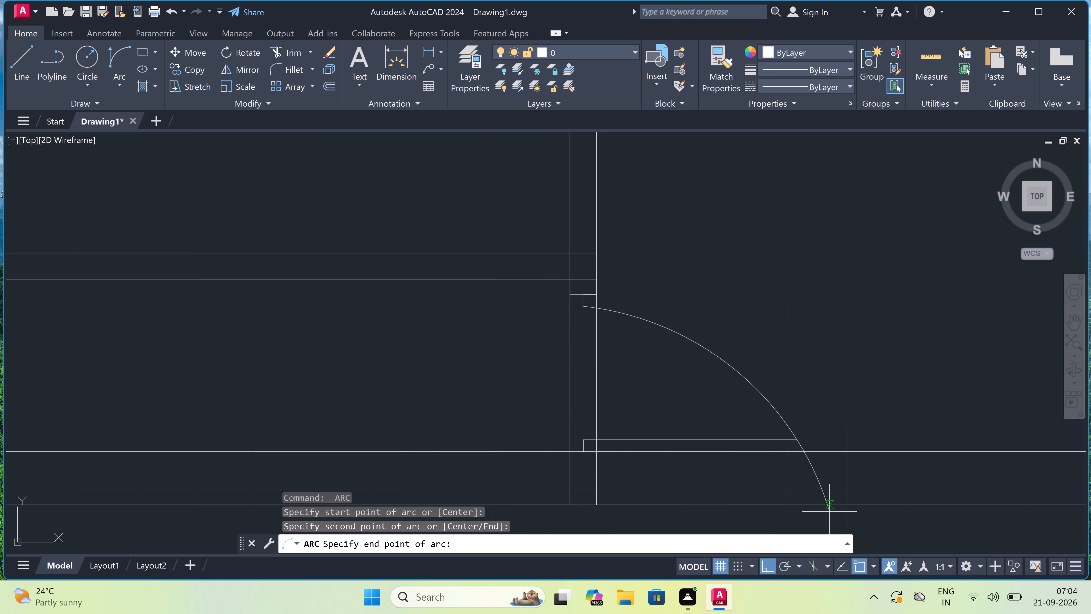
left_click(791, 520)
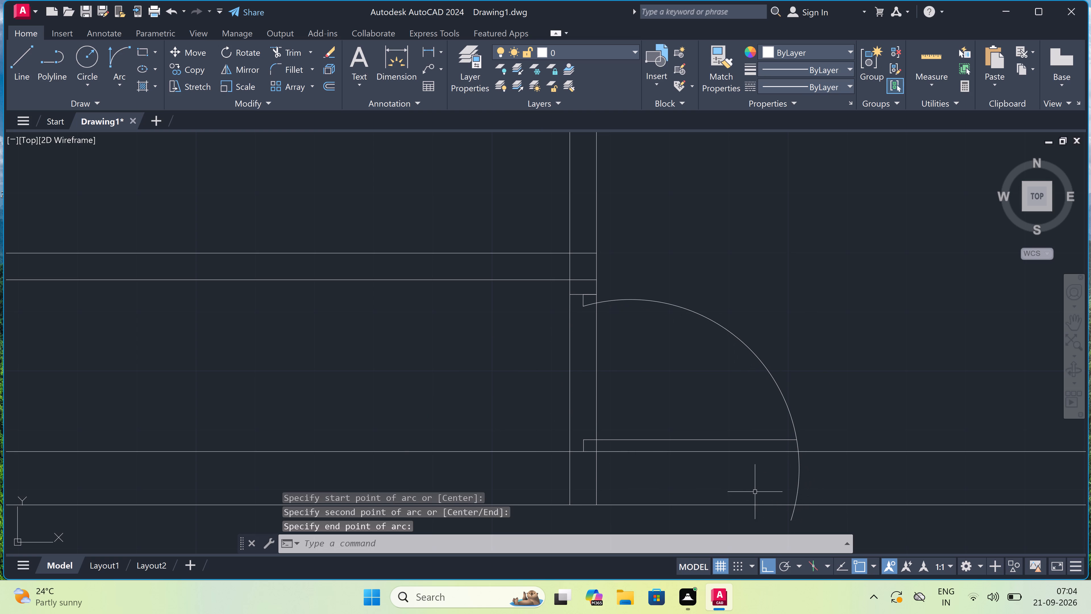
Trim off the door swing arc beyond the leaf's free end, including the leftover piece below the bottom wall.
key("t")
key("r")
key("space")
left_click_drag(765, 481, 769, 481)
left_click(823, 472)
scroll(795, 452, "up", 1)
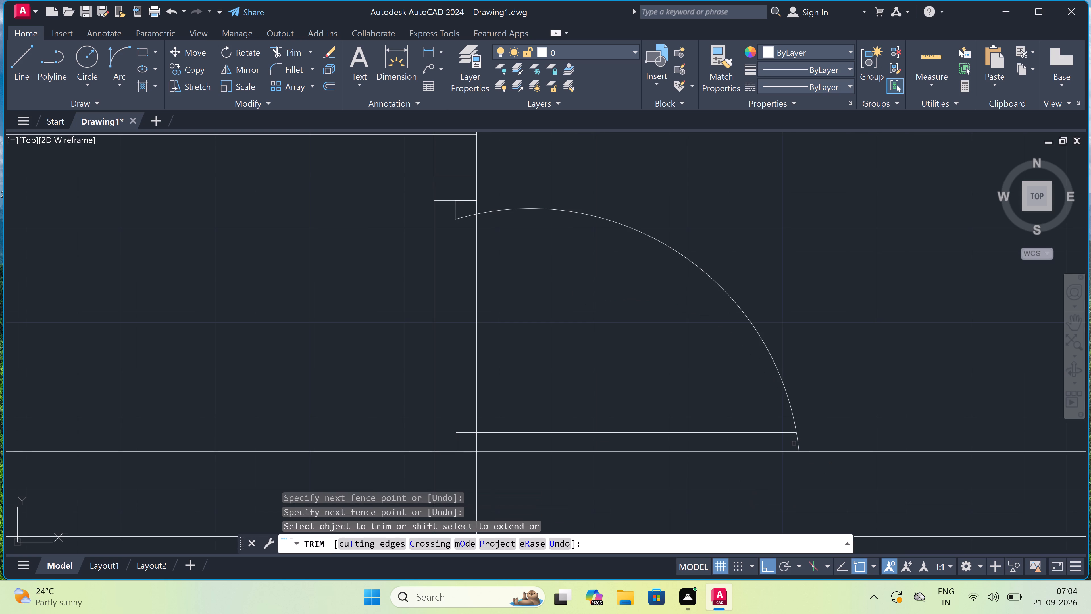
left_click_drag(794, 443, 796, 442)
left_click(809, 434)
scroll(810, 434, "down", 2)
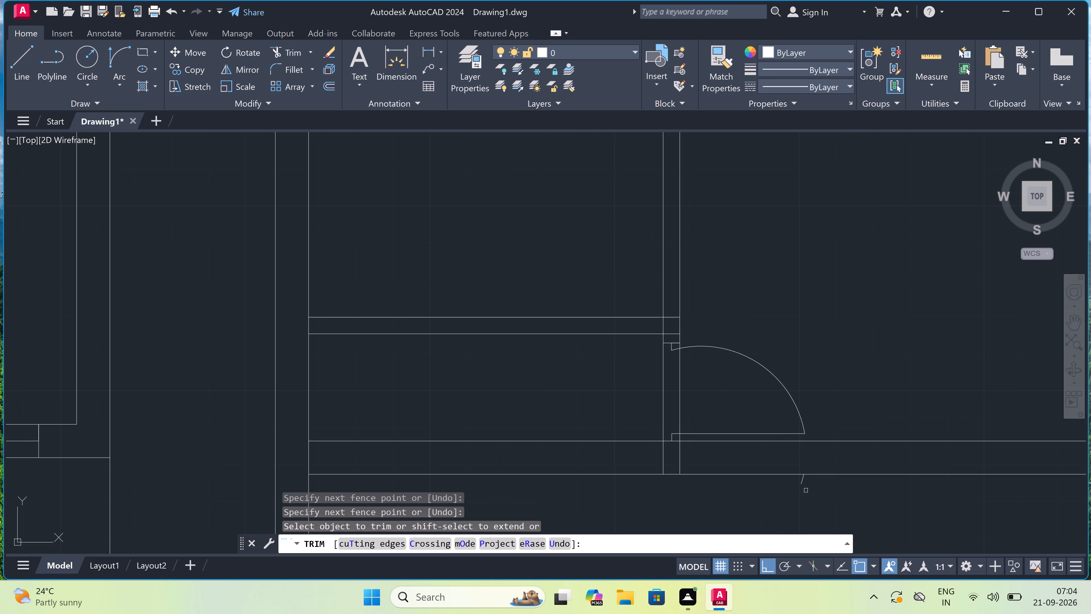
scroll(806, 490, "up", 2)
scroll(781, 461, "up", 1)
left_click_drag(782, 461, 786, 461)
left_click(818, 460)
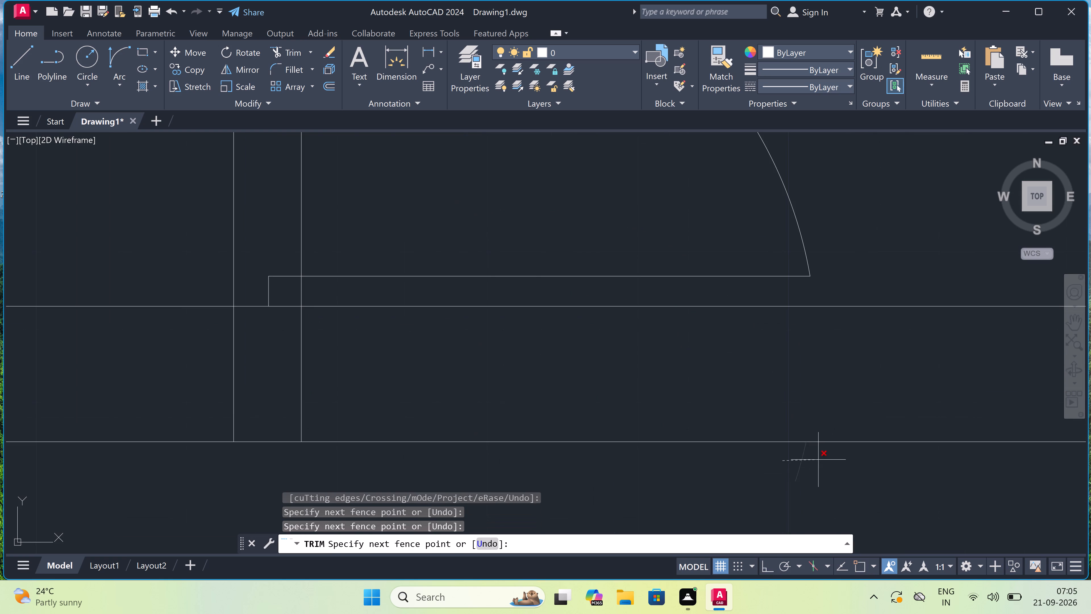
scroll(807, 473, "down", 2)
scroll(730, 475, "down", 2)
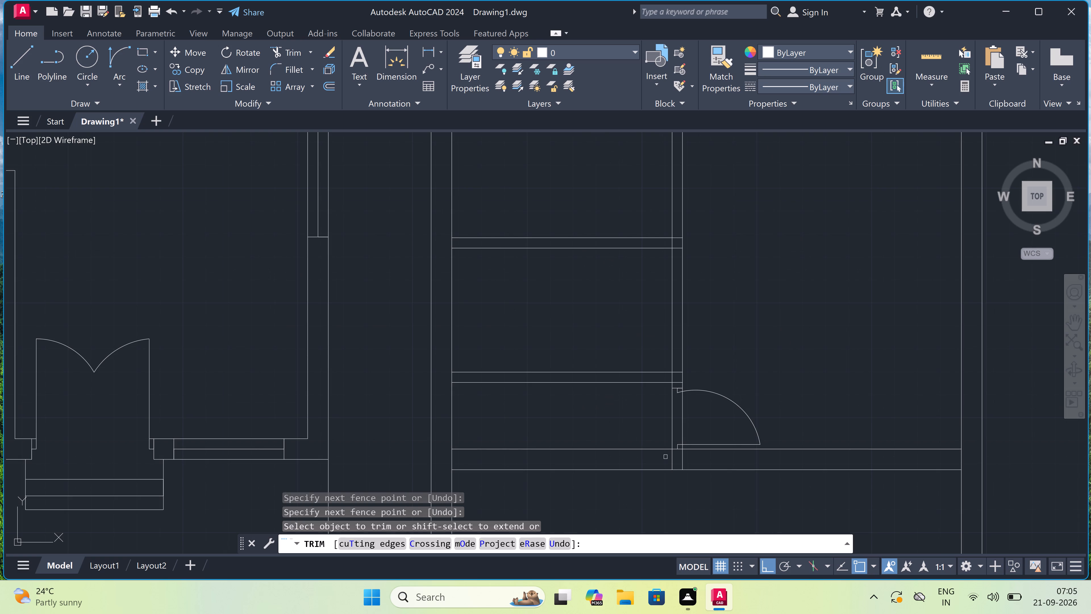
Trim the vertical partition's right face inside the bottom wall and the crossing lines at its junction with the lowest horizontal partition.
scroll(677, 445, "up", 3)
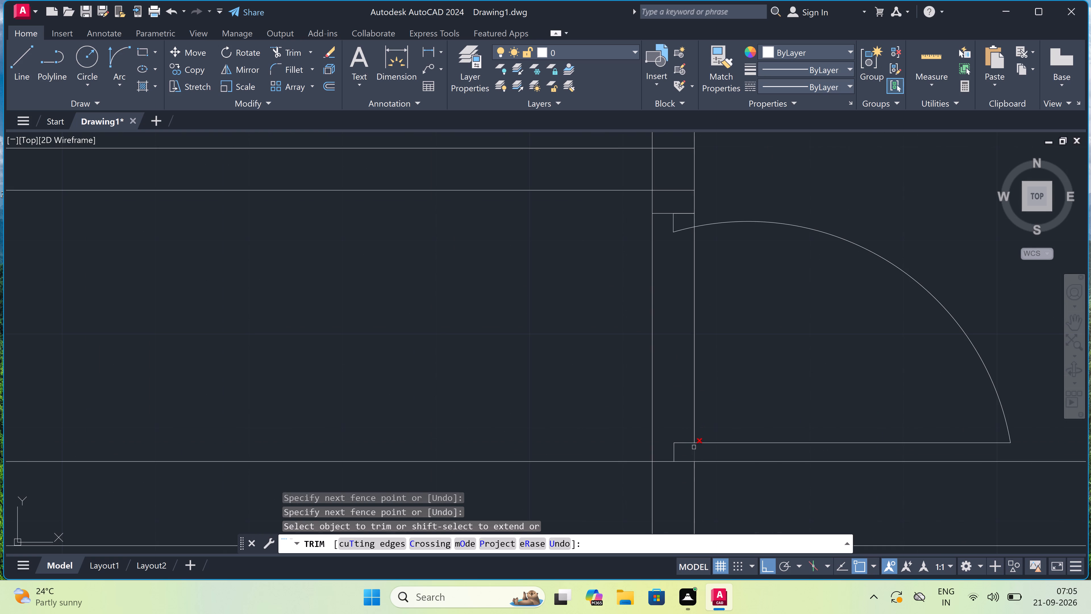
scroll(684, 468, "down", 2)
left_click(711, 484)
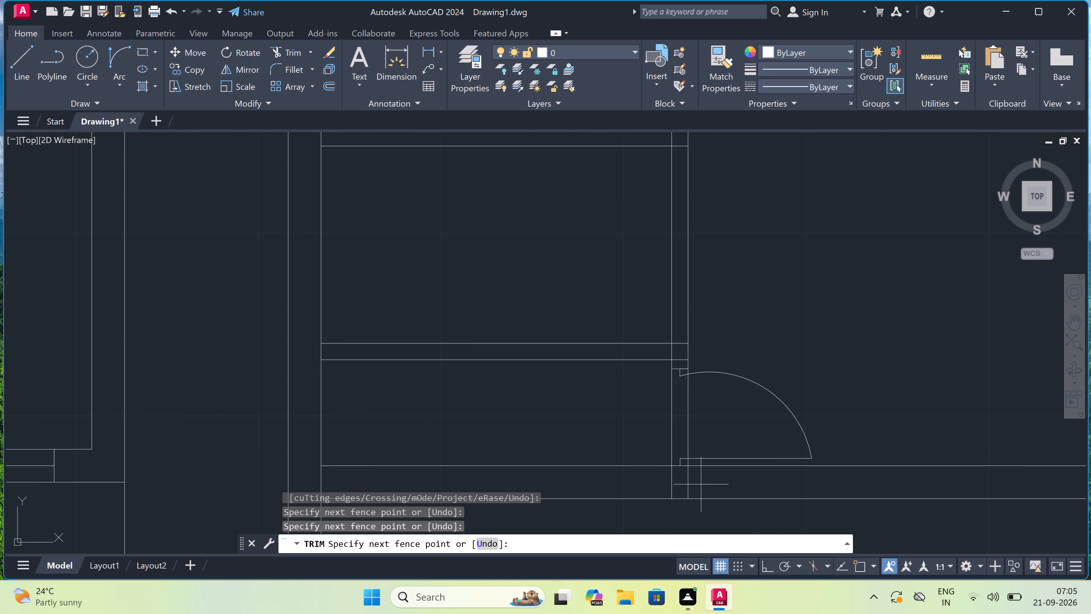
left_click(683, 482)
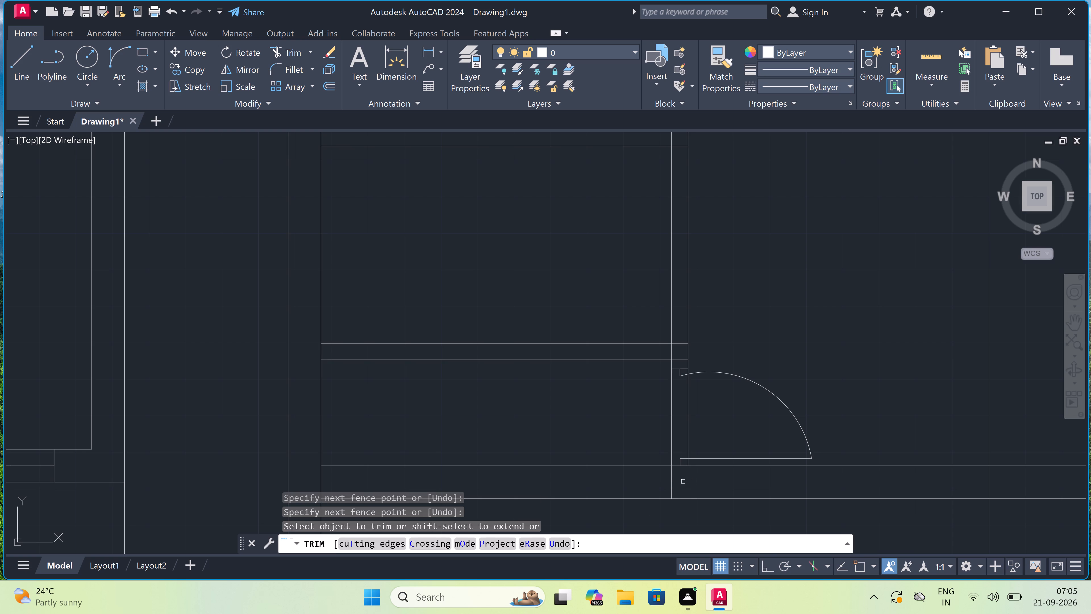
left_click(675, 343)
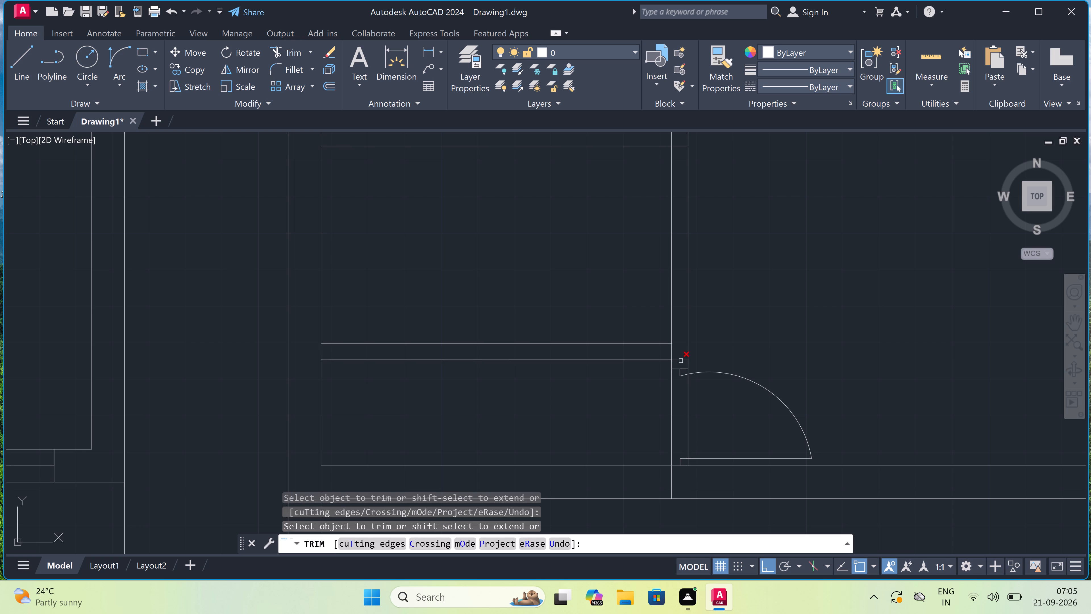
left_click(681, 361)
left_click(670, 354)
Trim away both bottom wall lines between the left outer wall and the vertical partition in the second plan.
scroll(676, 350, "down", 3)
left_click(642, 385)
left_click(637, 412)
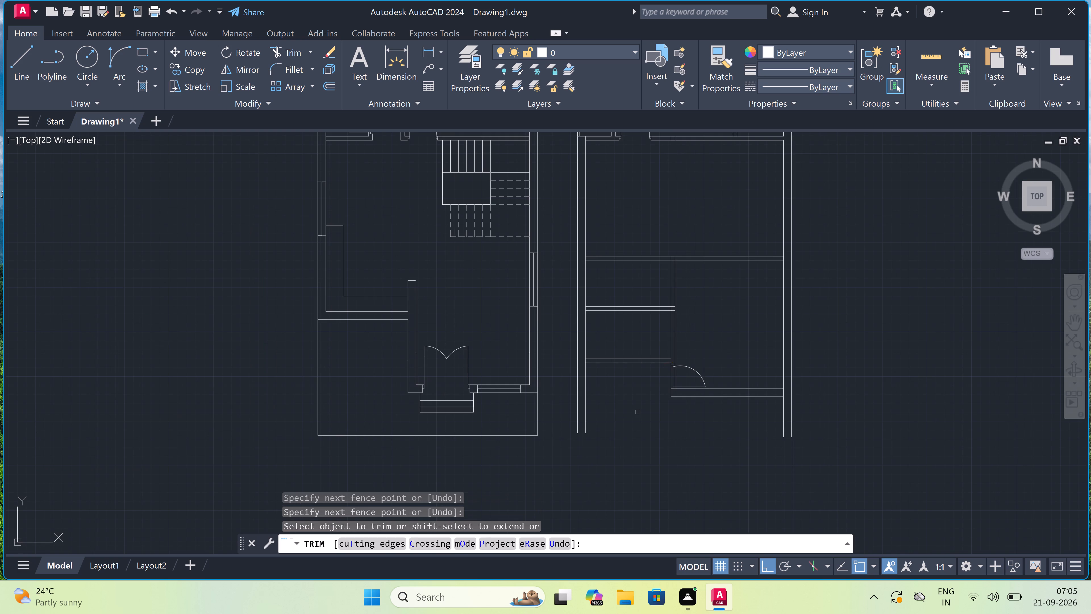
key("Escape")
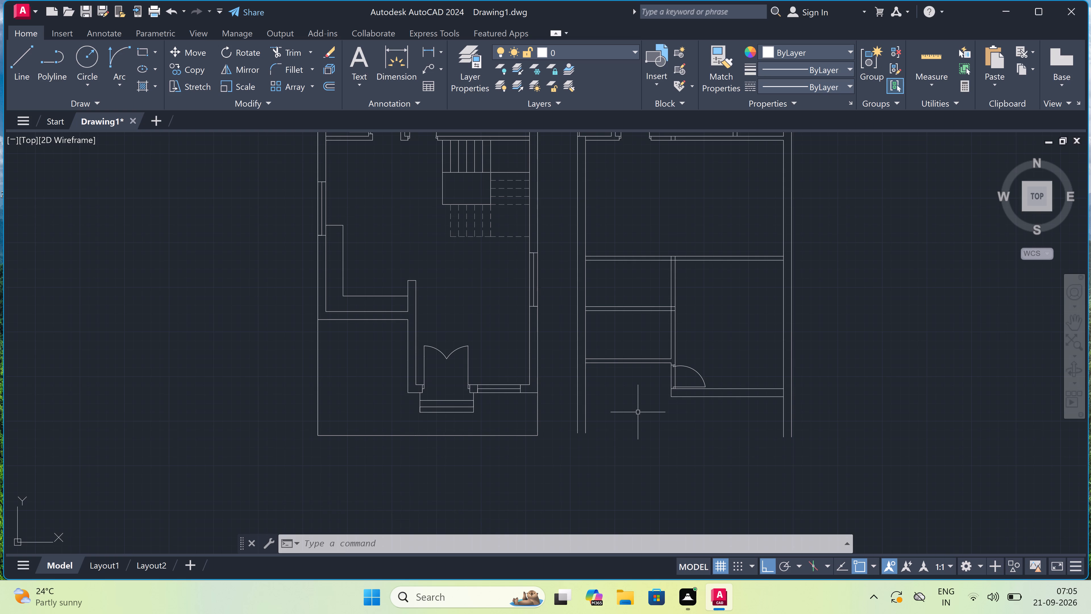
key("space")
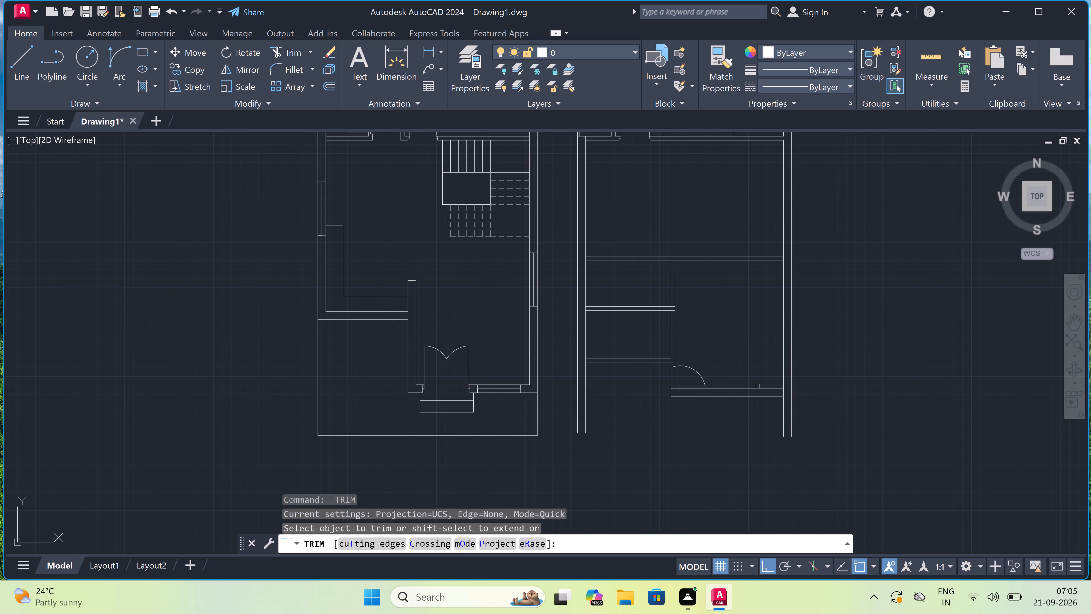
key("Escape")
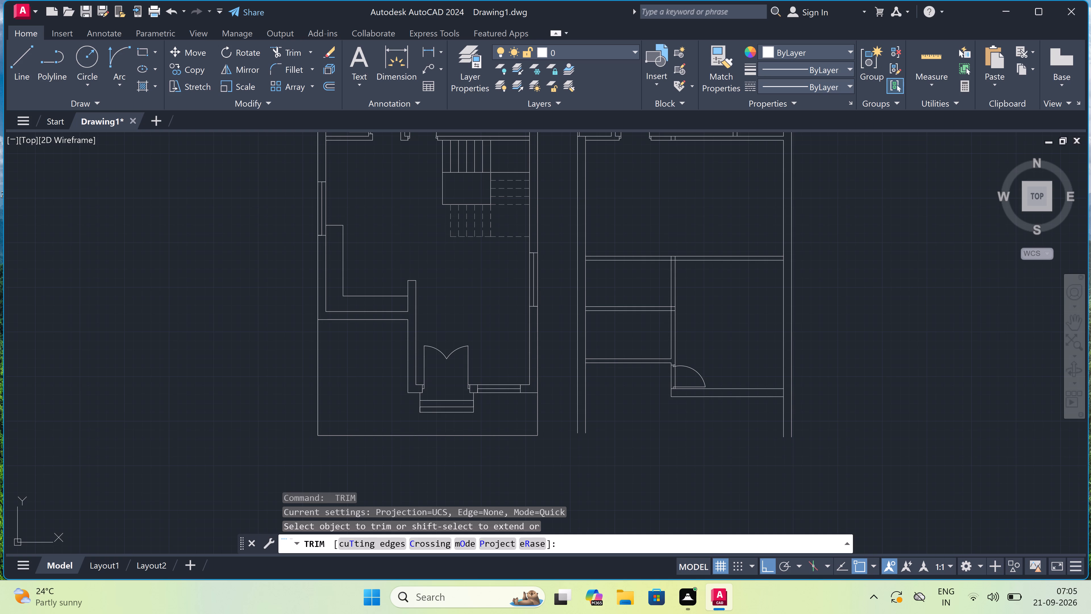
Draw a line continuing the bottom wall's lower line across to the outer face of the right outer wall.
type("l")
key("space")
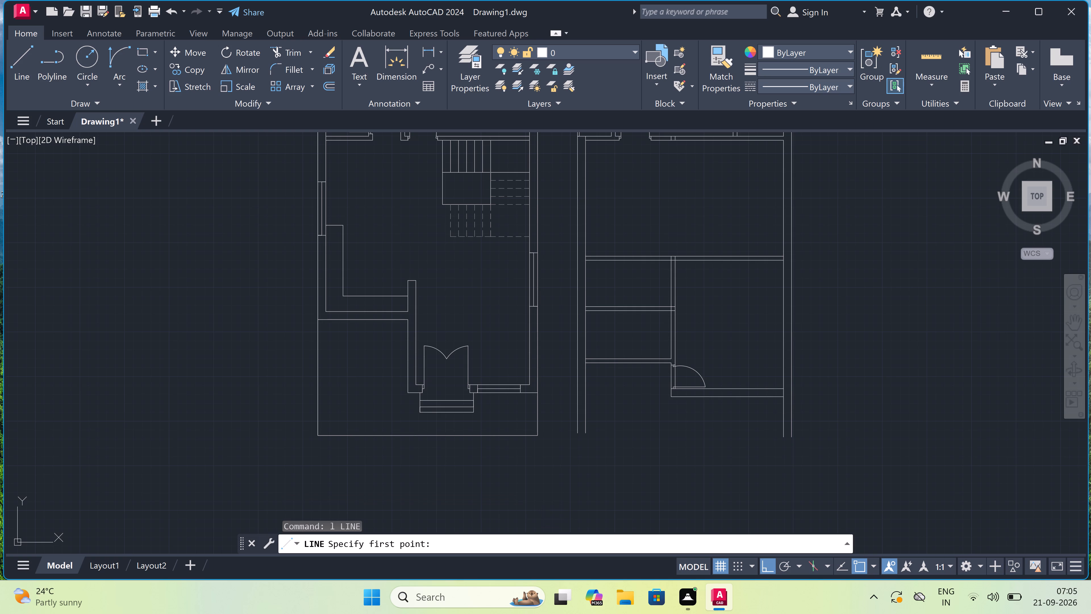
scroll(777, 404, "up", 2)
left_click(792, 387)
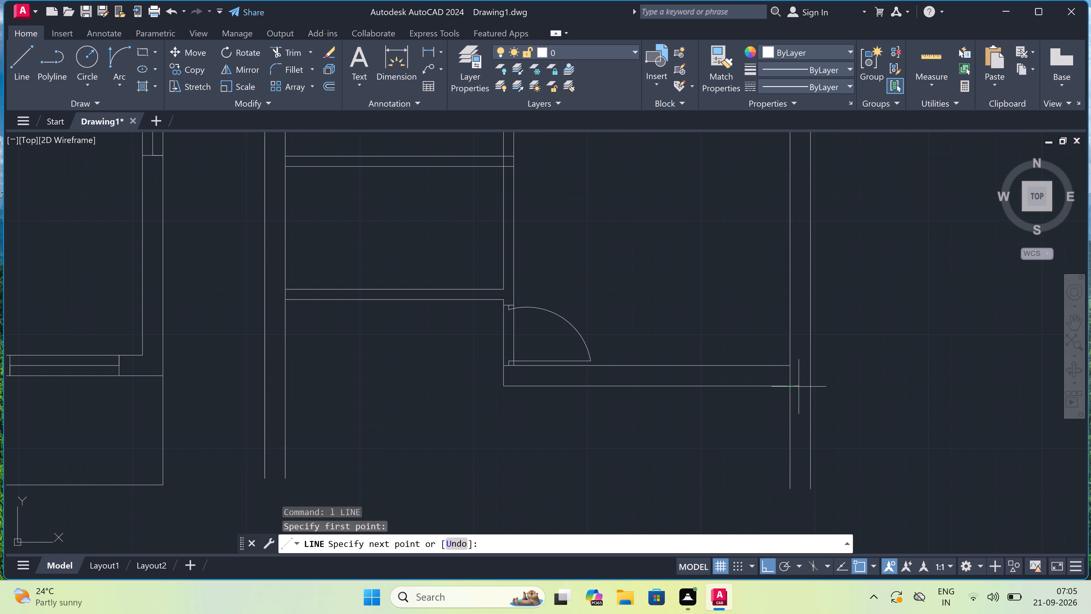
left_click(809, 385)
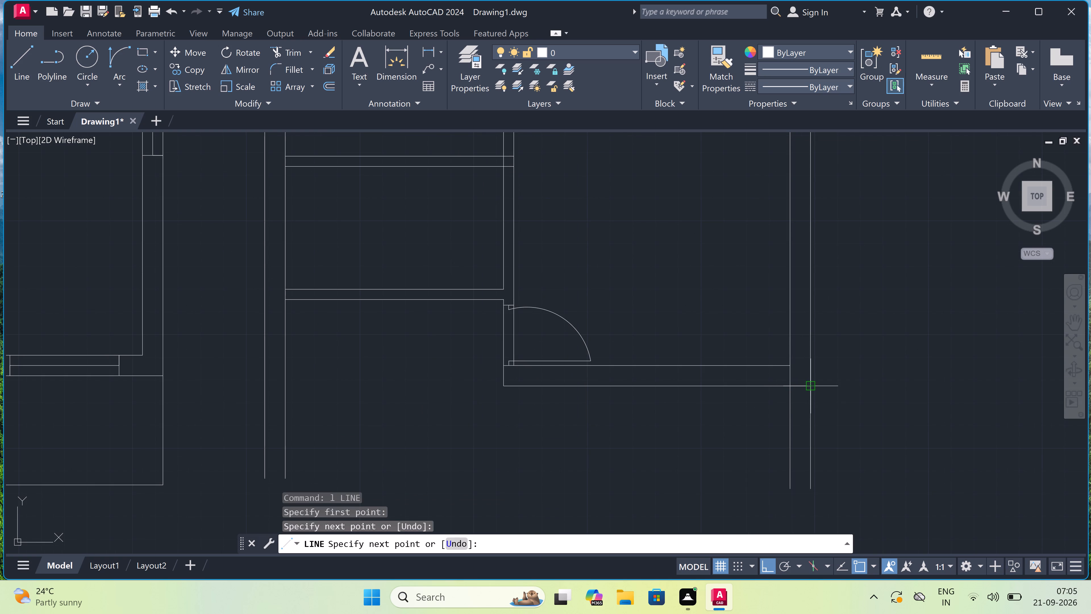
key("Escape")
Trim the right outer wall's inner face where it crosses the bottom wall and everywhere below it.
type("tr")
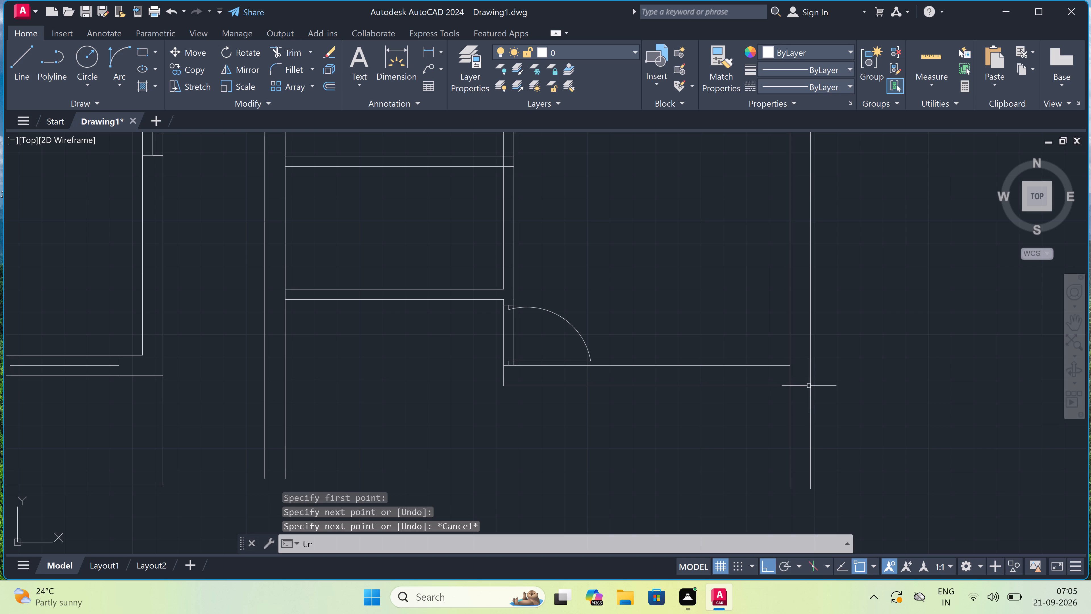
key("space")
left_click(790, 376)
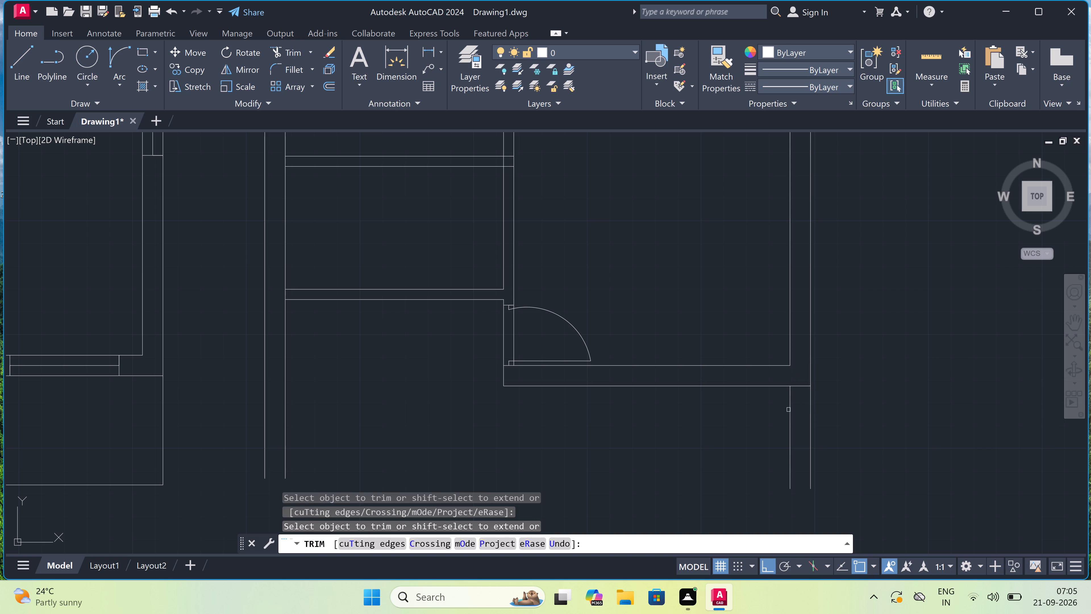
left_click(776, 433)
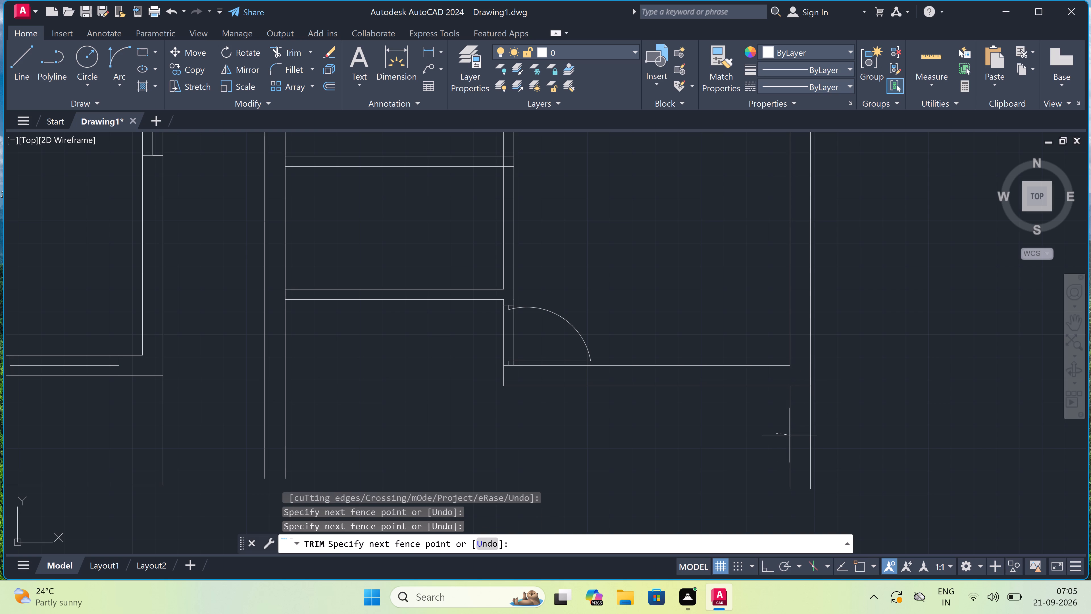
left_click(793, 430)
scroll(771, 428, "down", 4)
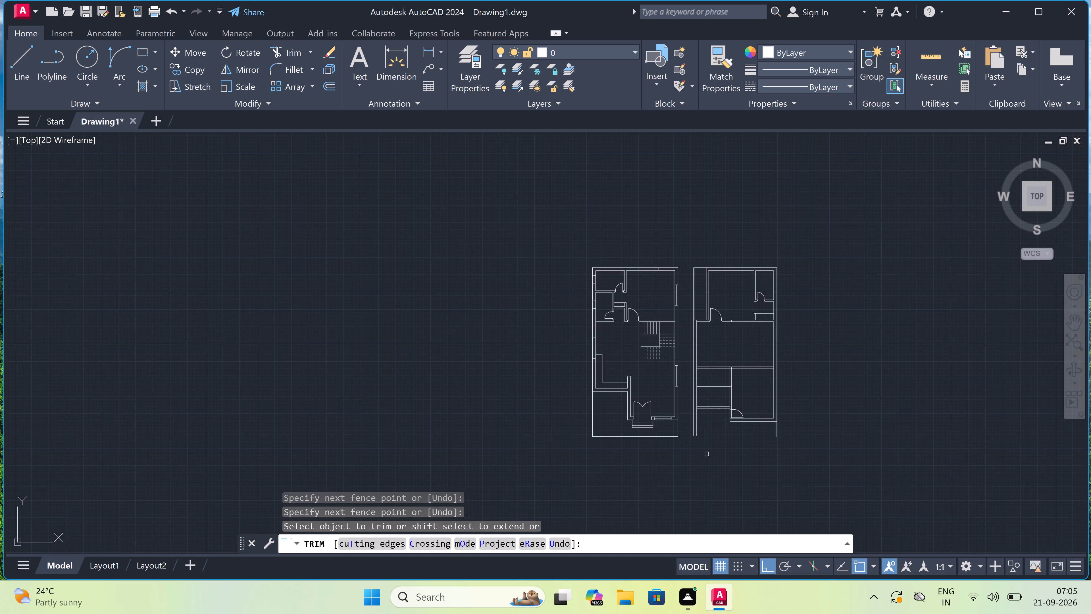
scroll(721, 434, "up", 3)
key("Escape")
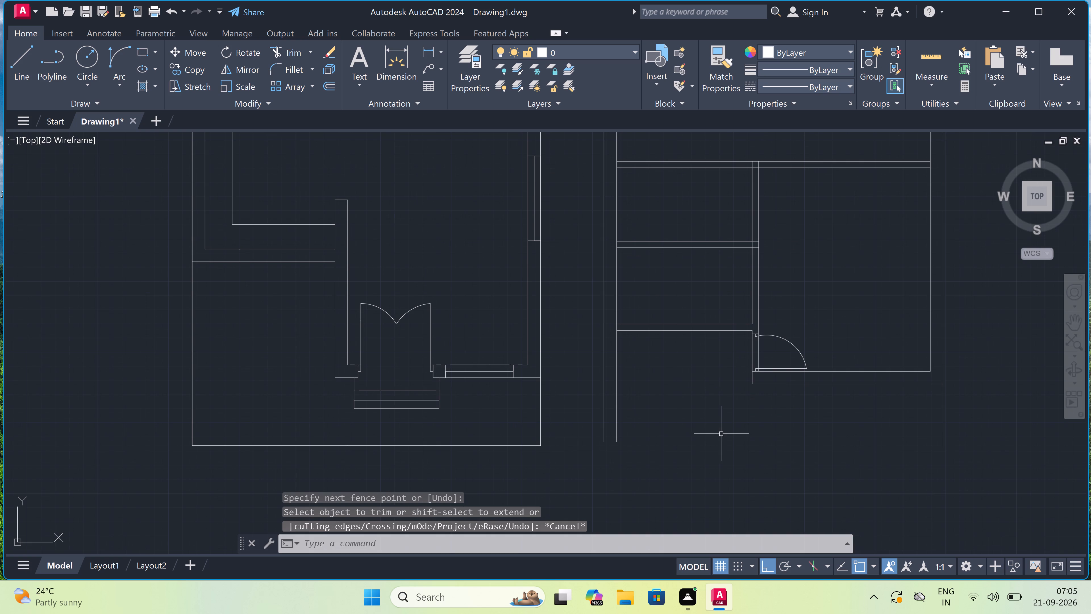
Draw a horizontal line from the first plan's bottom-right corner to the second plan's right outer wall line.
key("l")
key("space")
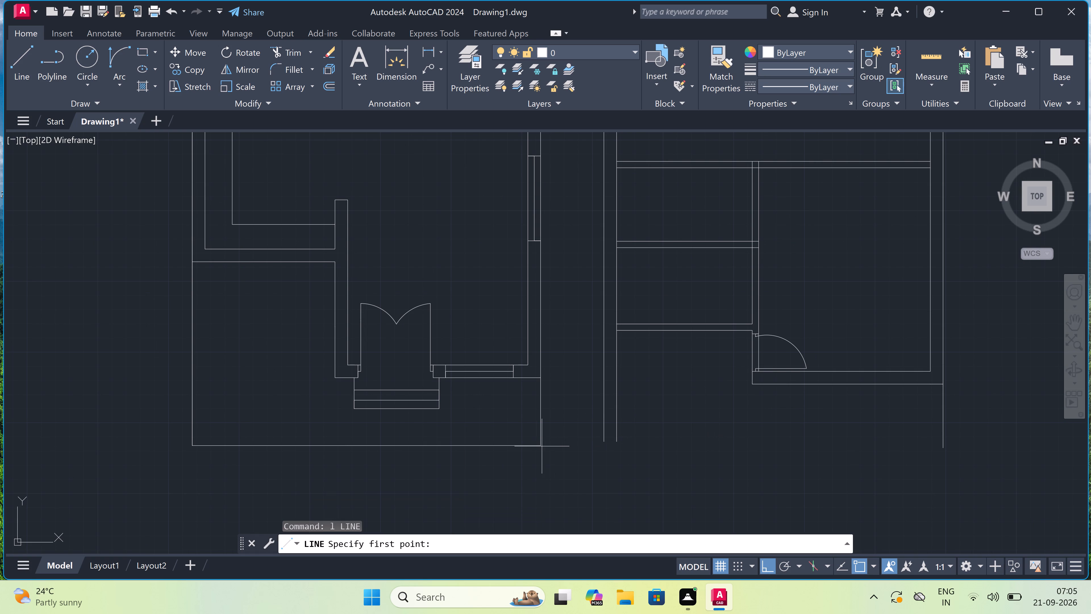
left_click_drag(539, 447, 544, 447)
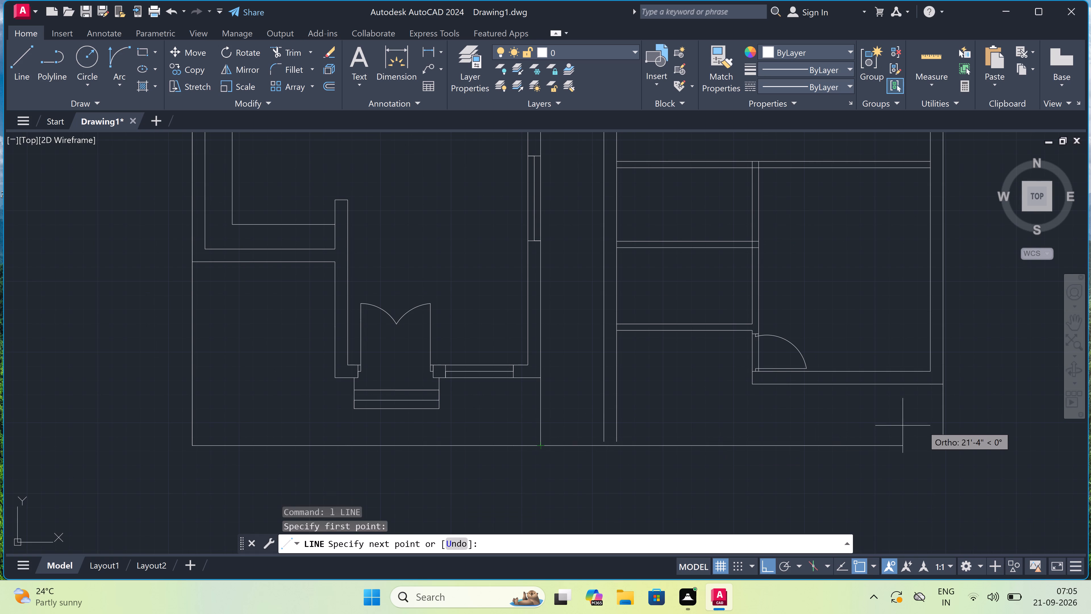
left_click(941, 445)
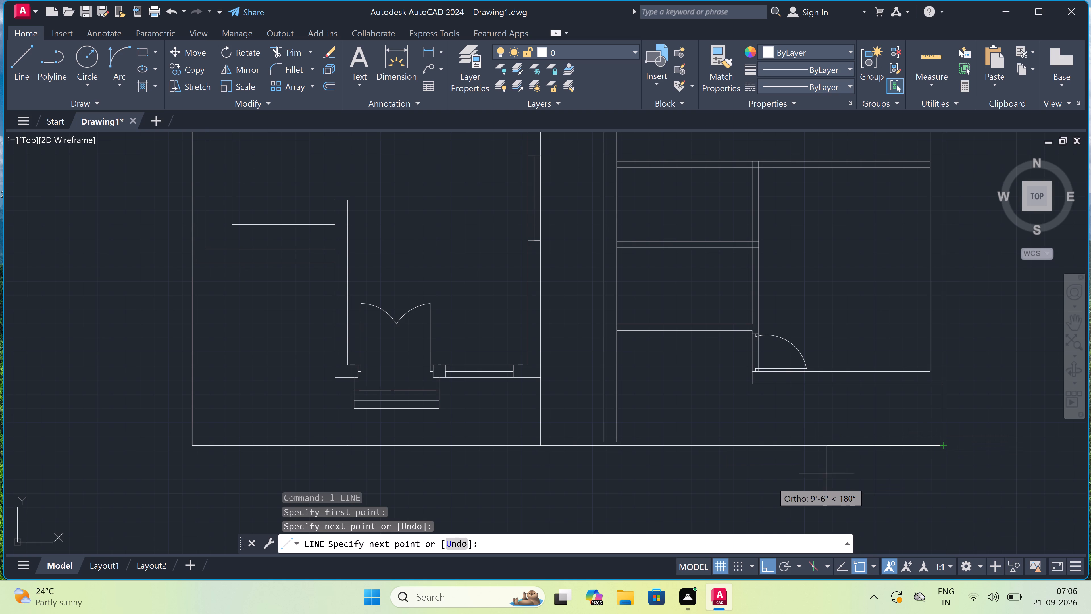
key("Escape")
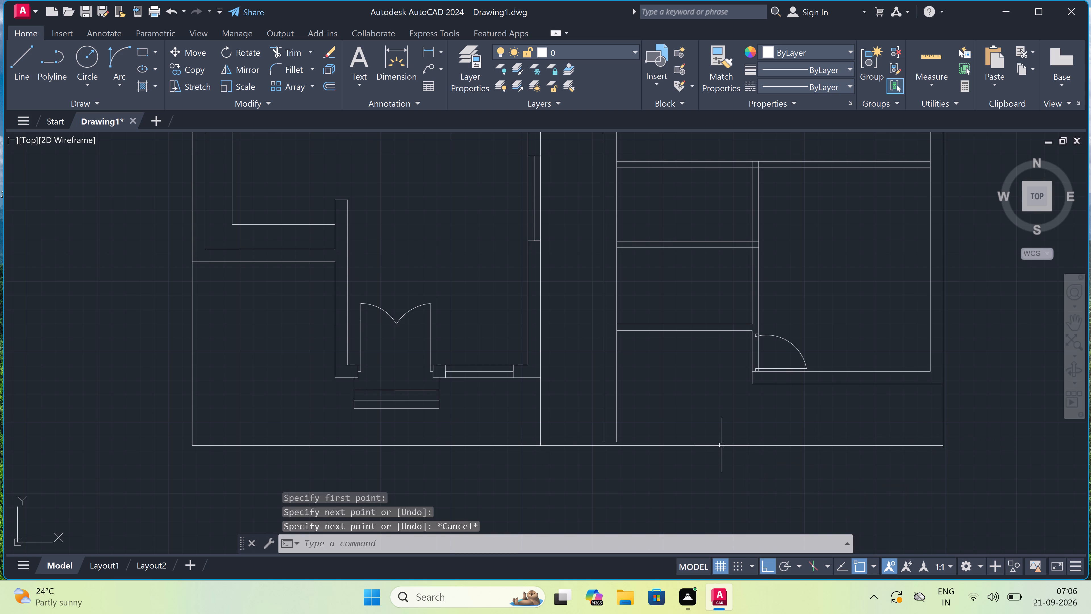
Extend both faces of the second plan's left outer wall down to the new horizontal baseline.
key("e")
key("x")
key("space")
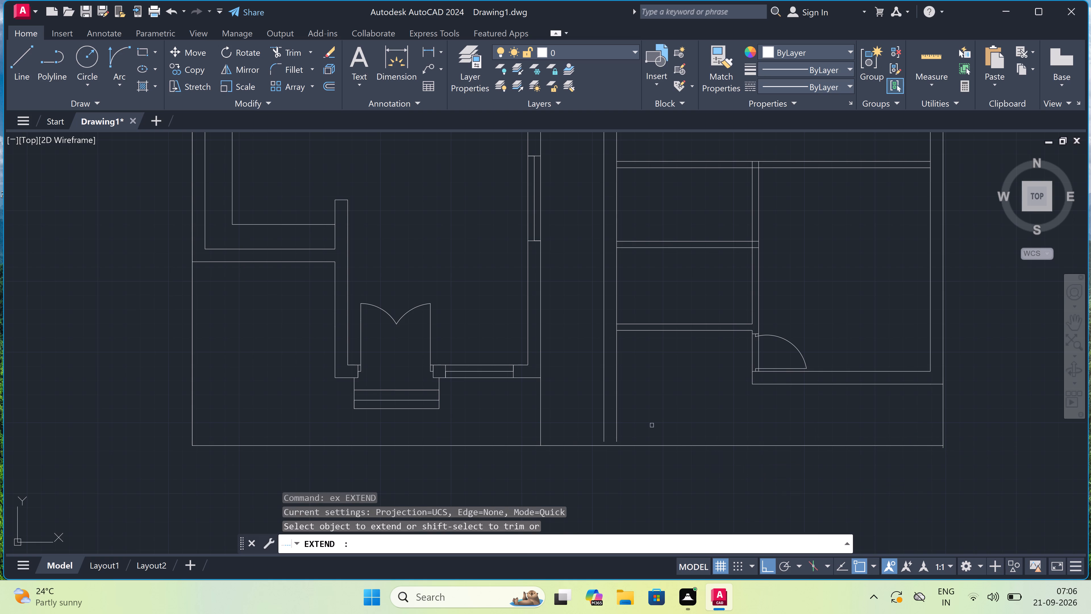
left_click_drag(574, 422, 579, 422)
left_click(659, 415)
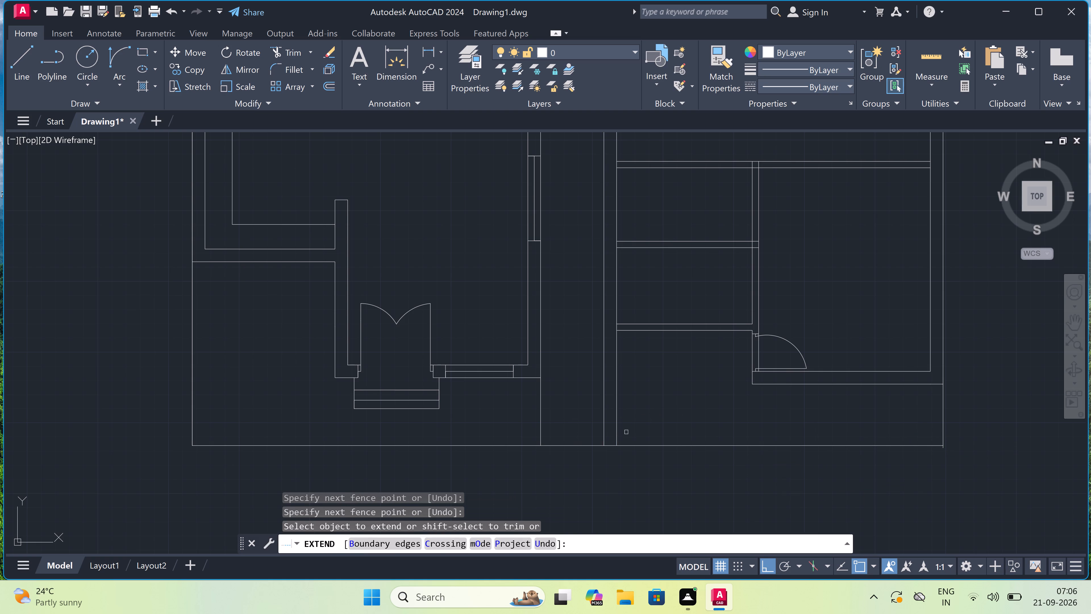
key("Escape")
Trim the baseline between the two plans and the right wall line's overhang below the second plan's bottom-right corner.
key("t")
key("r")
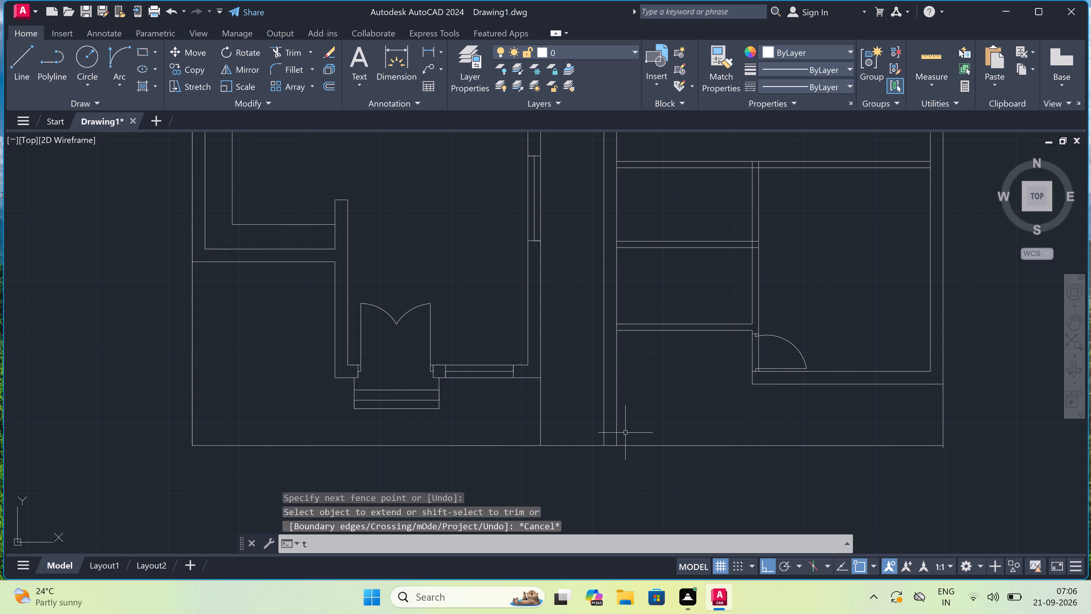
key("space")
left_click(583, 440)
left_click(572, 497)
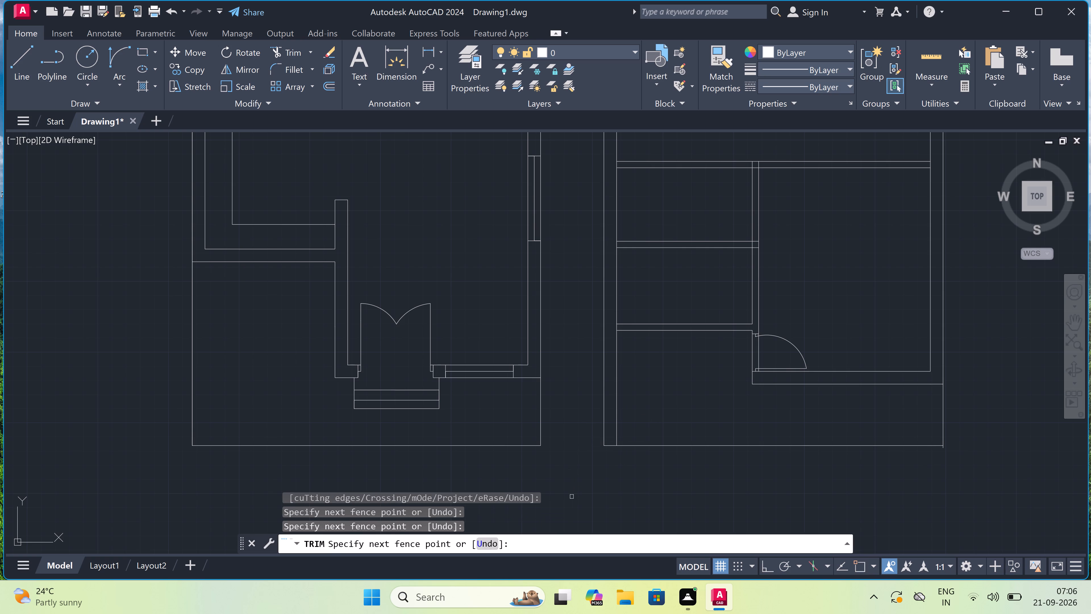
scroll(572, 491, "down", 3)
scroll(665, 475, "up", 3)
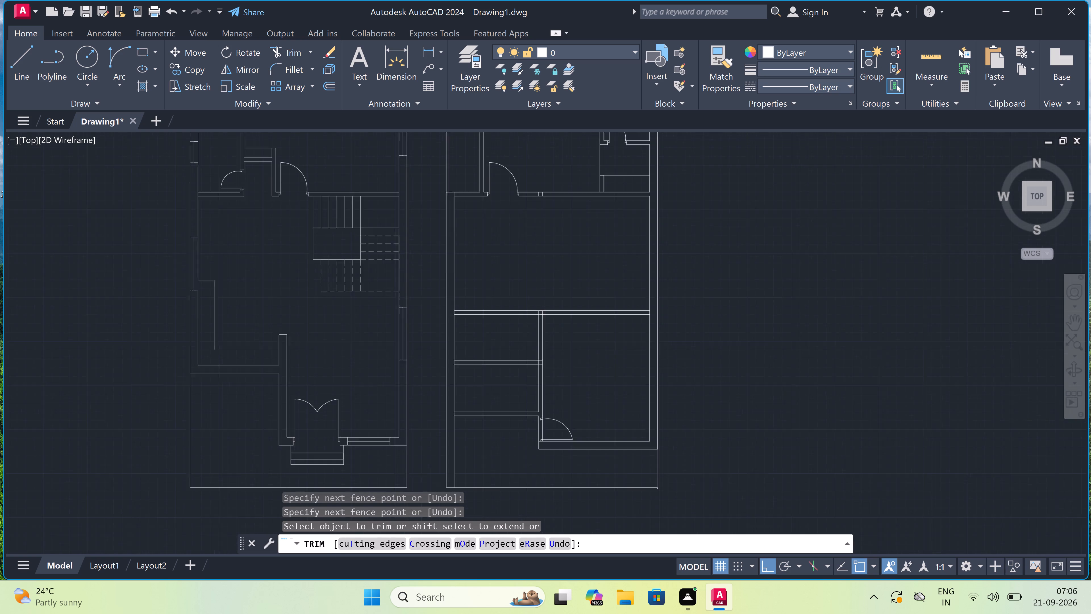
scroll(653, 504, "up", 4)
scroll(639, 450, "up", 3)
left_click(639, 449)
left_click(746, 439)
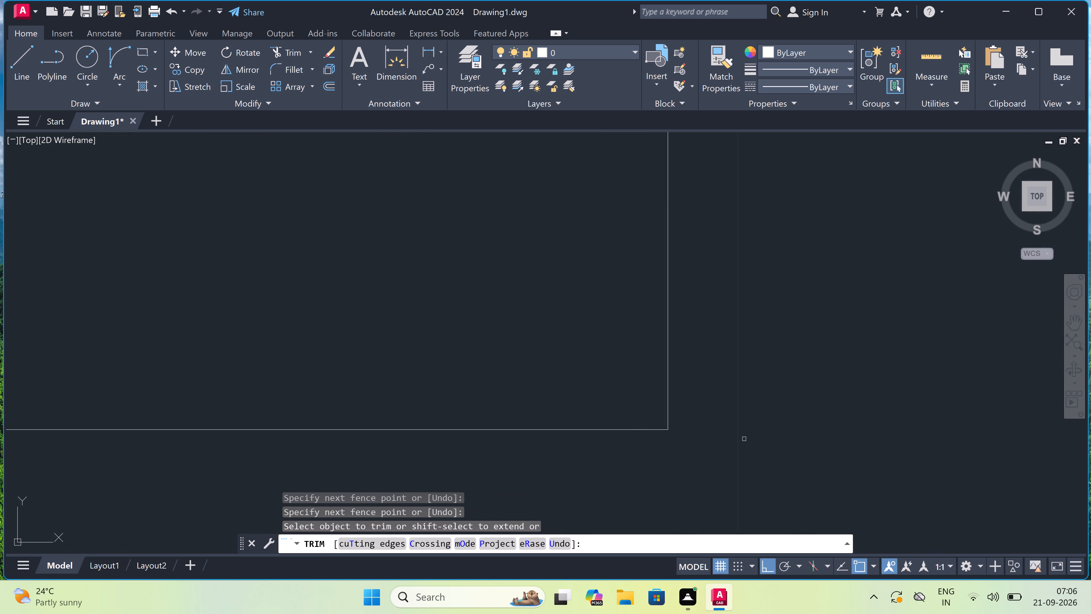
Examine the second plan's outline and the partition junctions around its lower rooms.
scroll(670, 441, "down", 7)
scroll(581, 417, "down", 6)
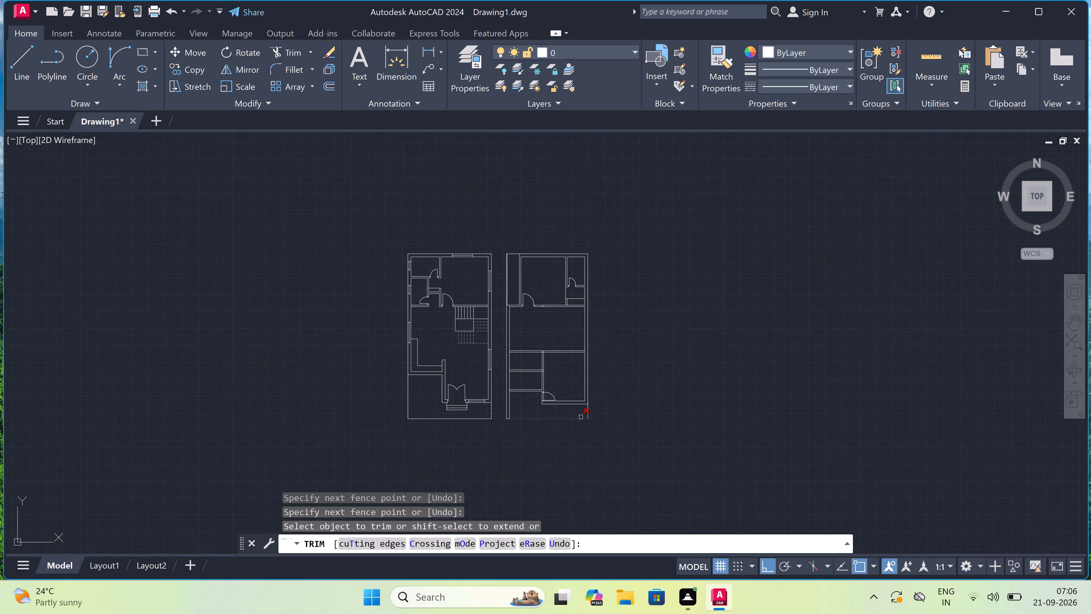
scroll(562, 404, "up", 3)
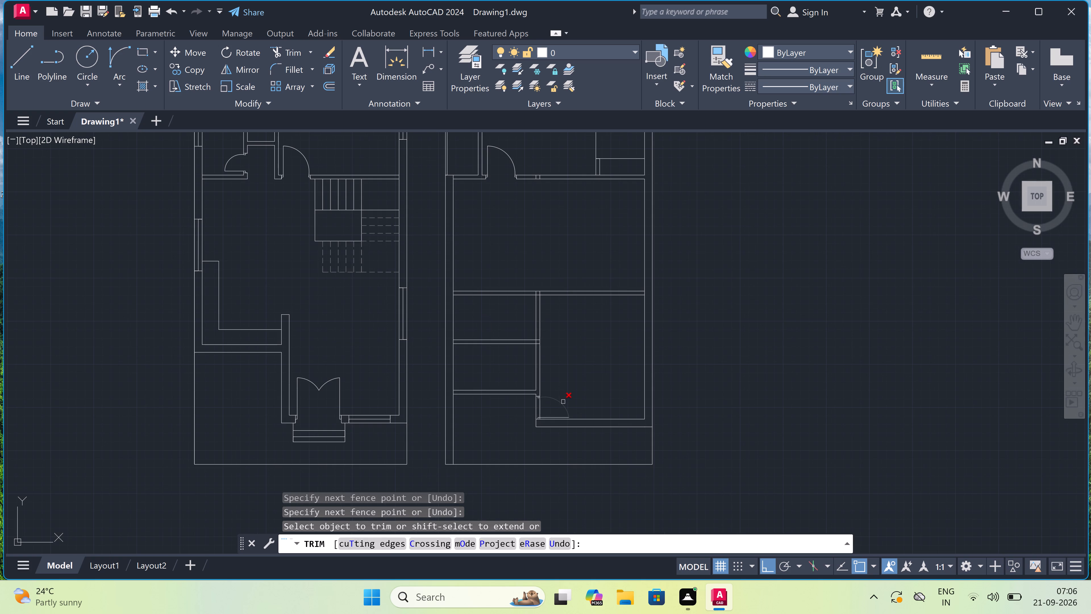
scroll(553, 385, "up", 1)
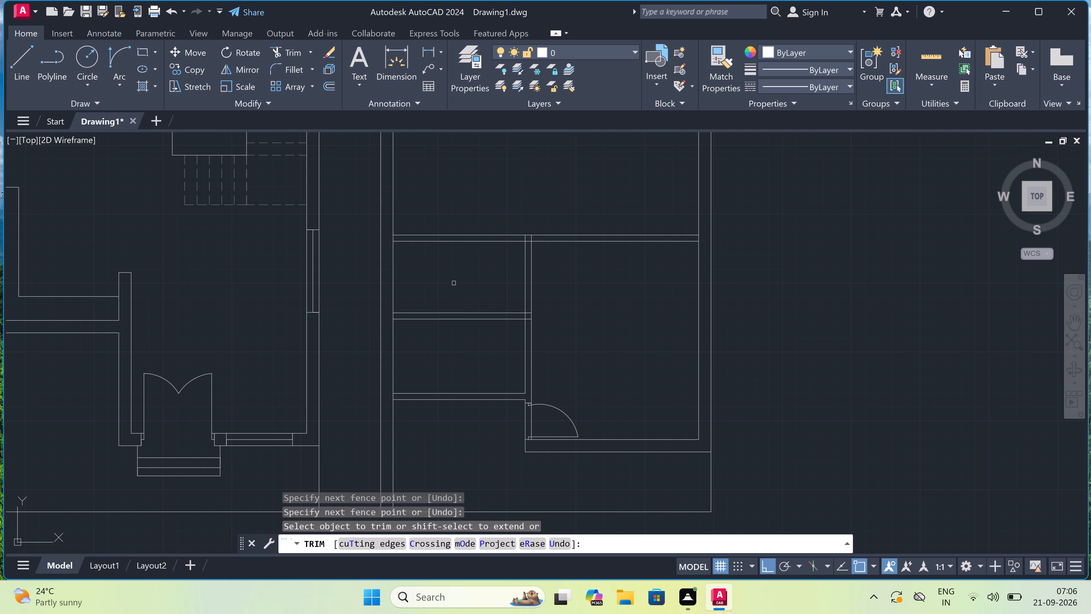
scroll(535, 219, "up", 1)
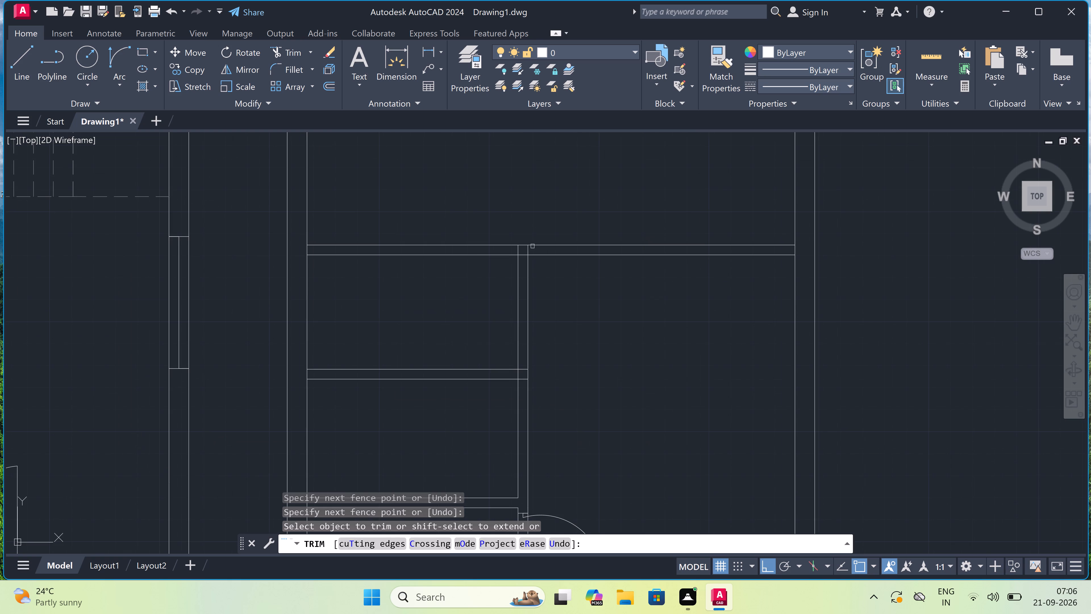
Trim the overlapping lines where the vertical partition meets the upper and middle horizontal partitions, leaving open T-junctions.
scroll(519, 259, "up", 1)
left_click_drag(504, 246, 509, 245)
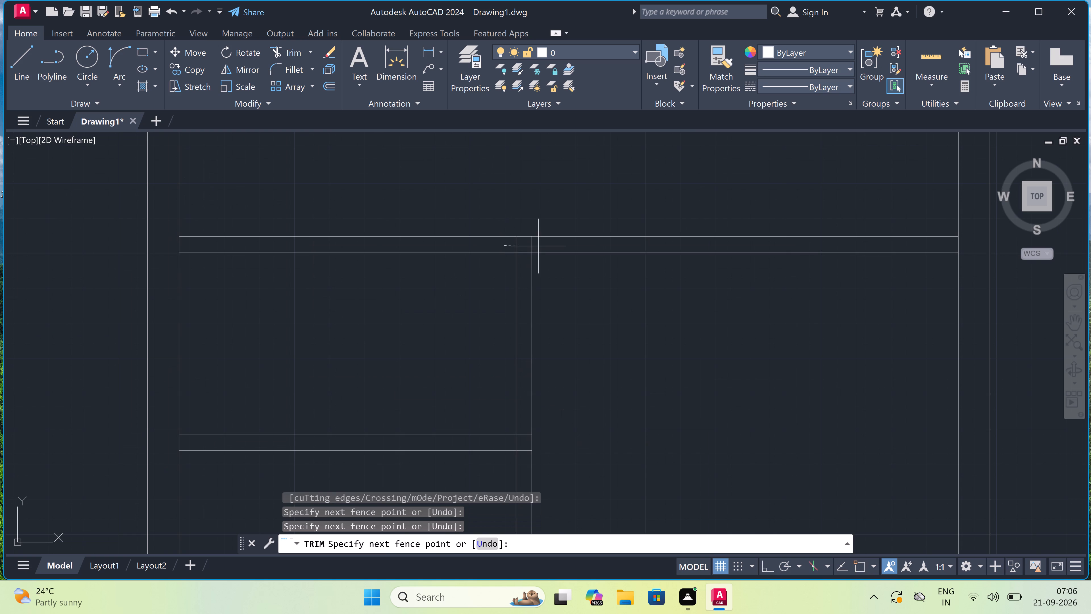
left_click(538, 246)
left_click(521, 250)
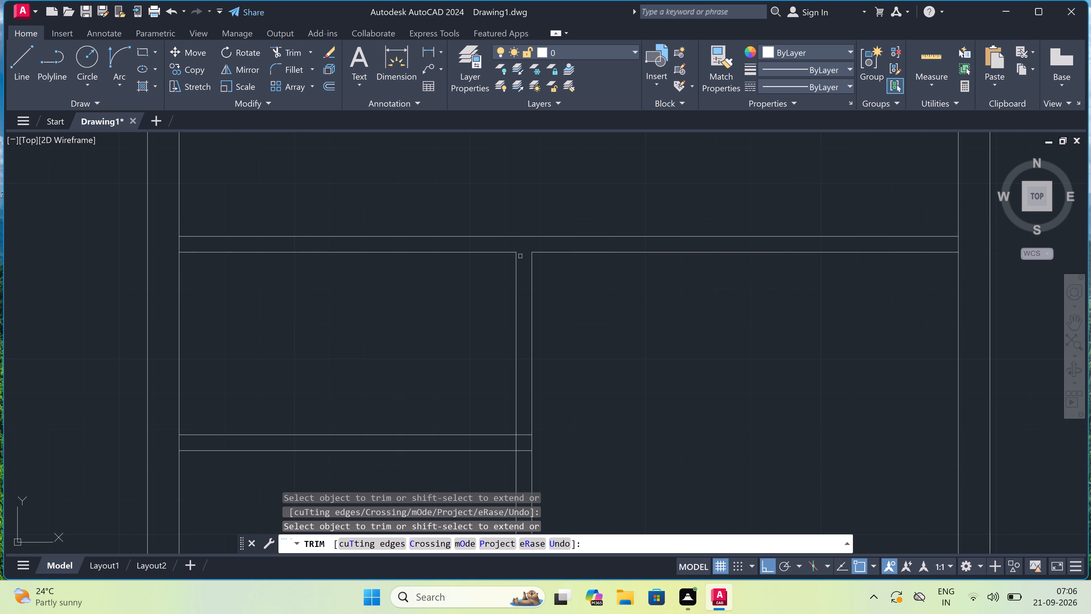
left_click(523, 454)
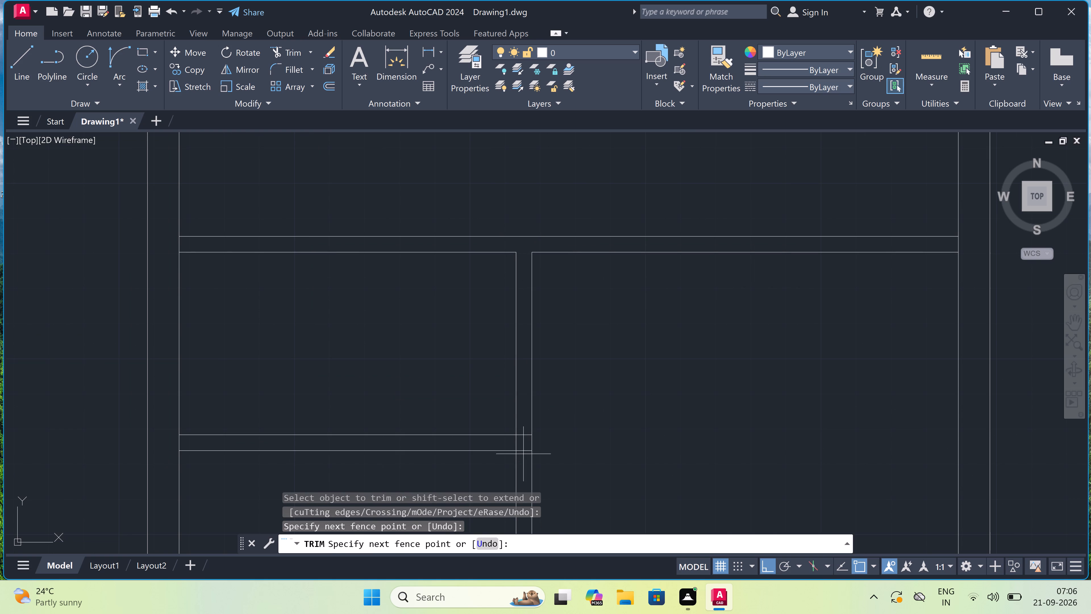
left_click(530, 414)
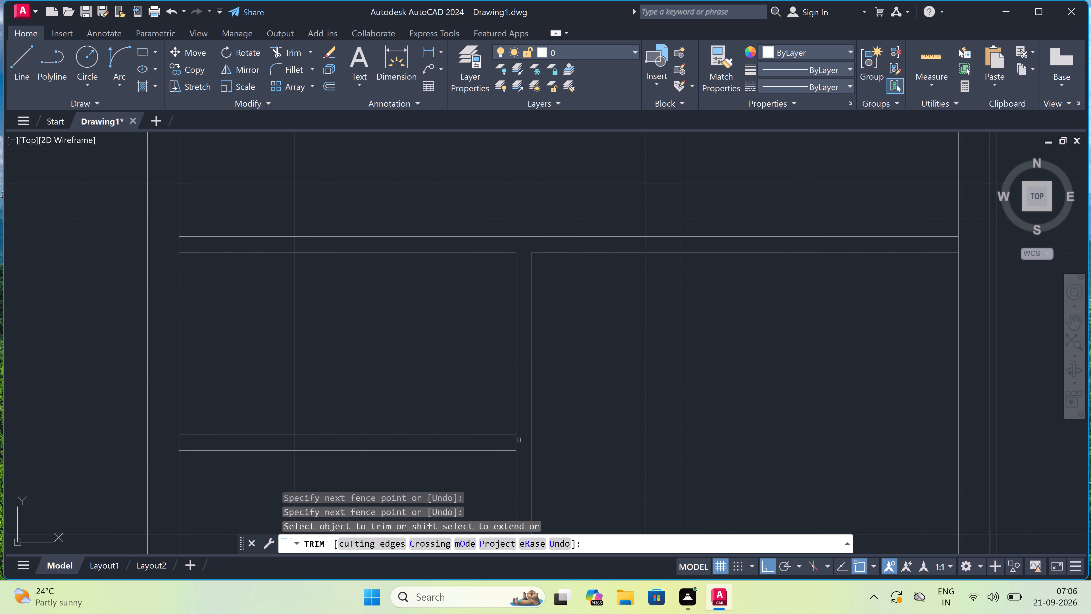
left_click(516, 442)
key("Escape")
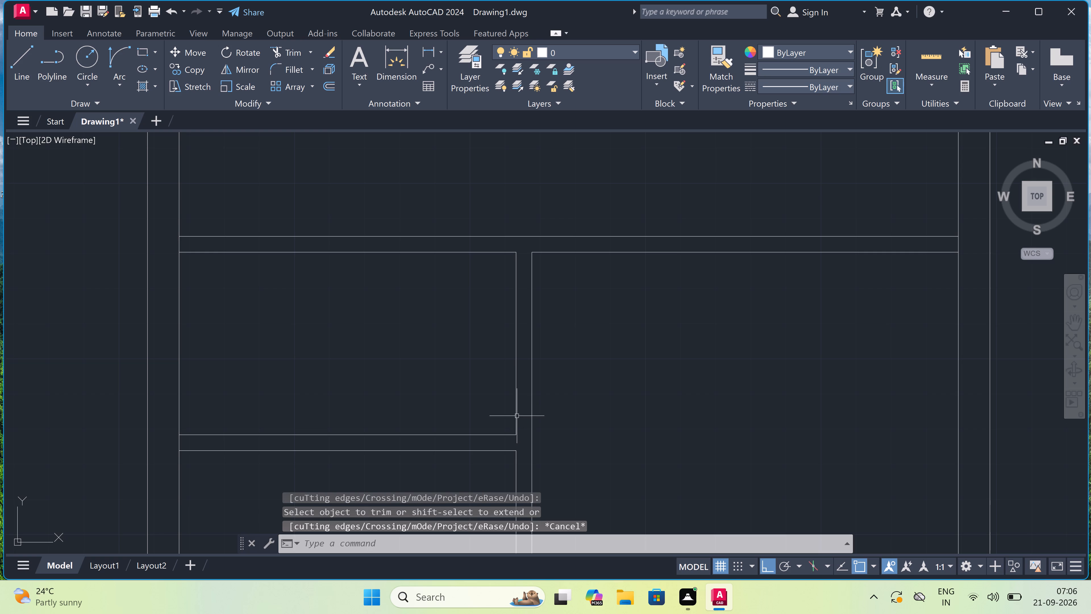
Draw a jamb line across the vertical partition below its upper junction, a 2" stub down from its midpoint, and a 2' door leaf leftward.
key("l")
key("space")
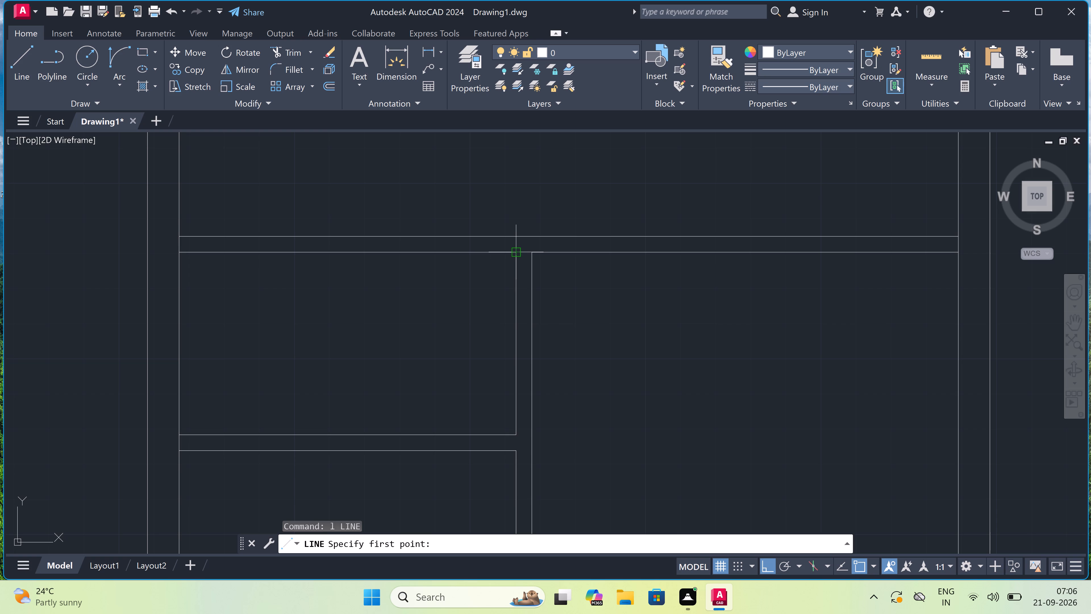
scroll(518, 256, "up", 2)
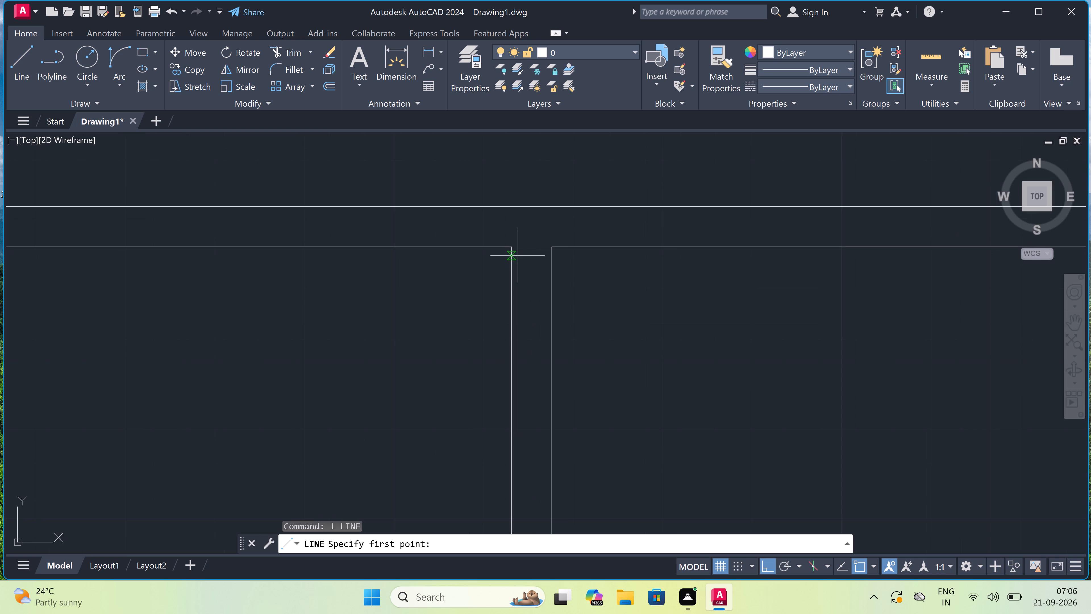
left_click(511, 283)
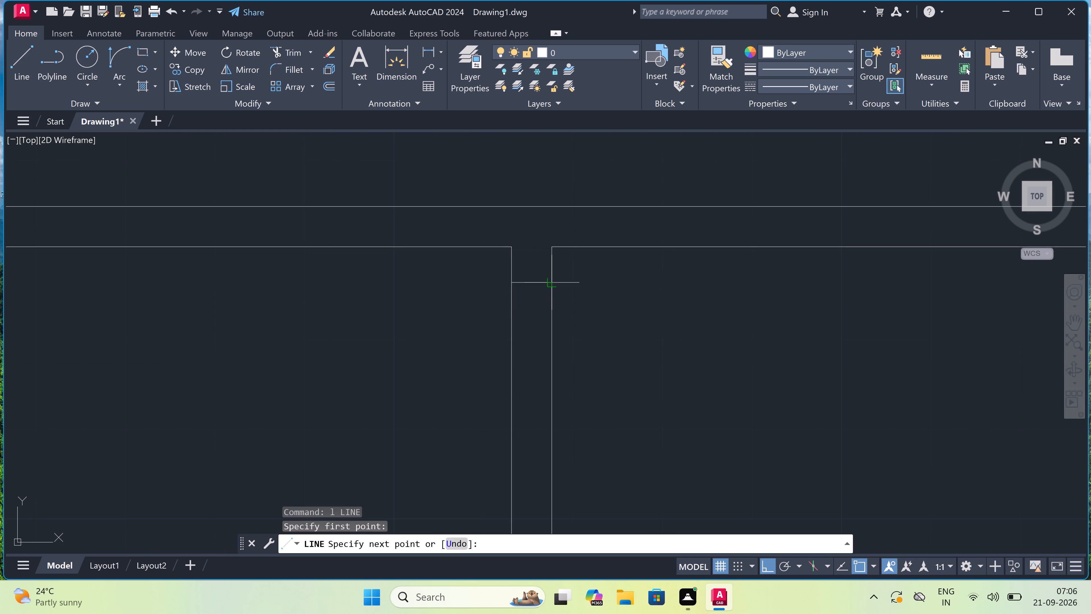
left_click(549, 283)
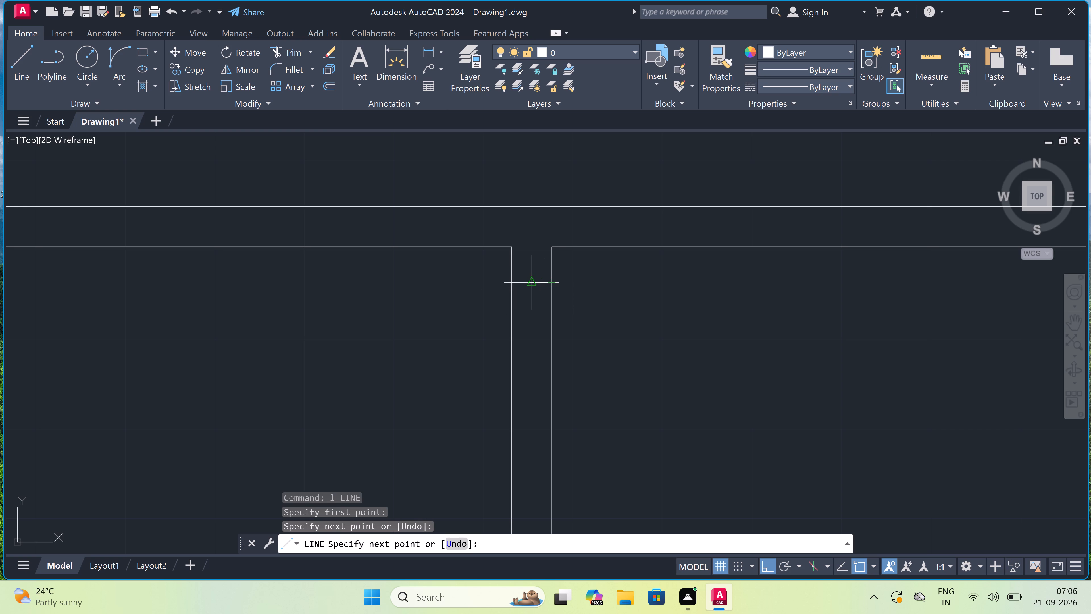
left_click(533, 284)
scroll(533, 293, "down", 2)
scroll(529, 307, "up", 2)
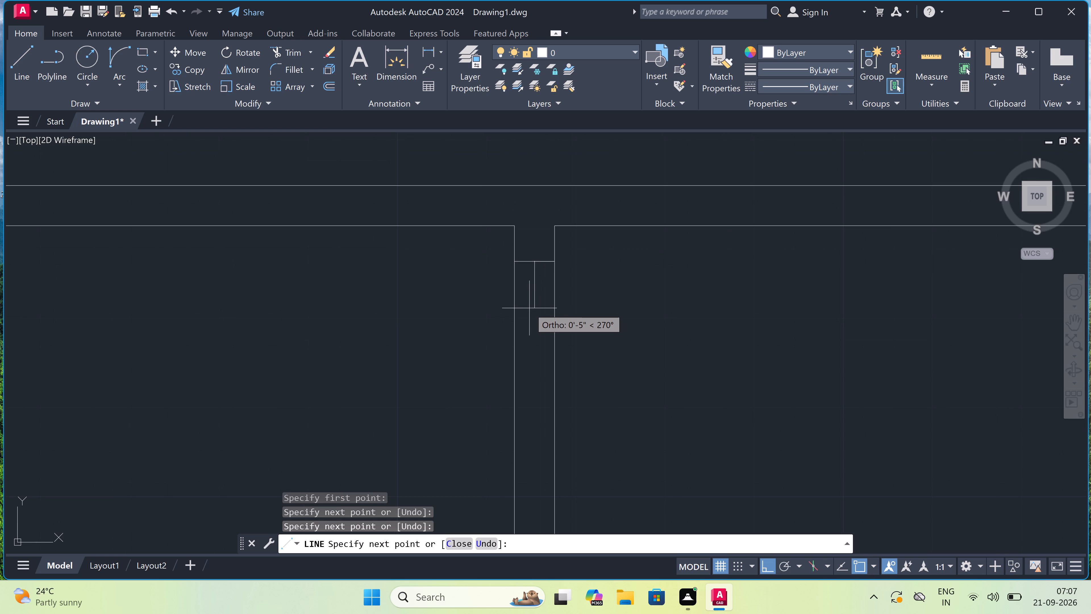
key("2")
type("\"")
key("space")
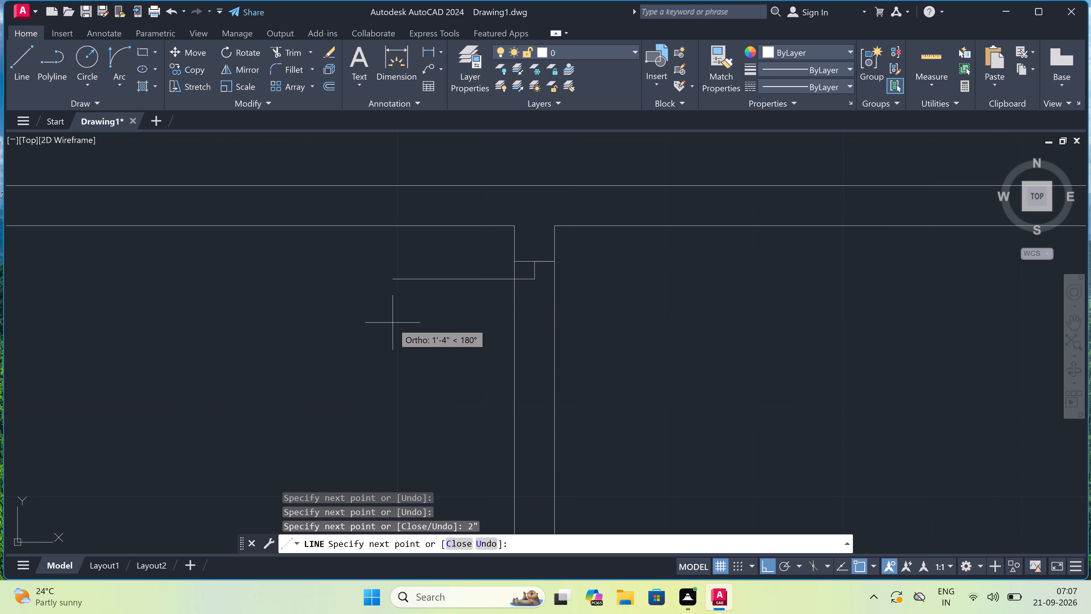
type("2'")
key("space")
key("Escape")
Draw the opposite jamb line across the vertical partition below the door leaf, with a 2" stub upward from its midpoint.
scroll(405, 316, "down", 1)
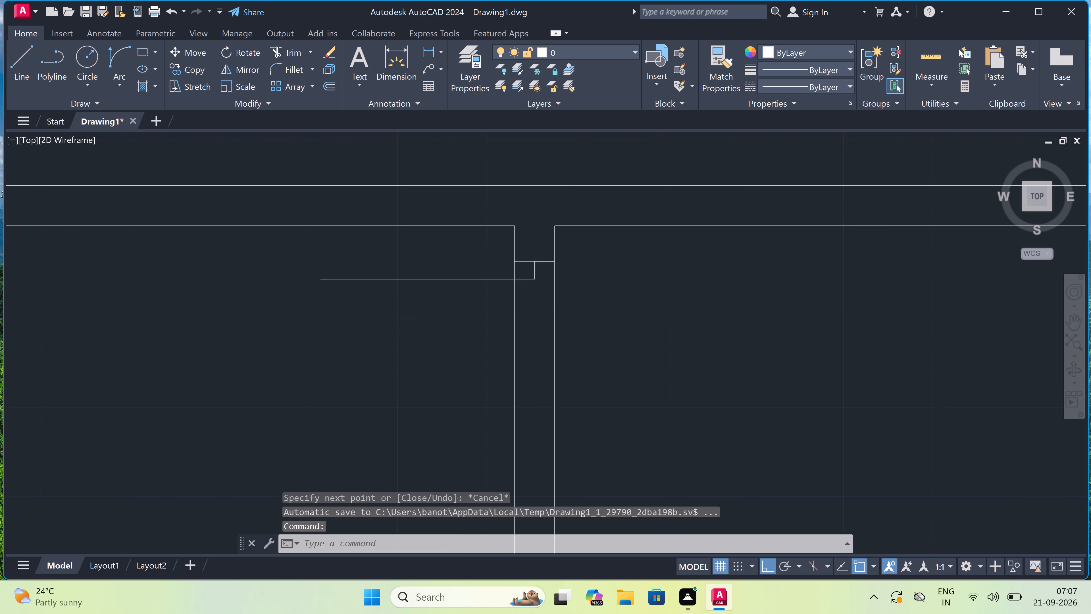
scroll(405, 317, "down", 1)
key("space")
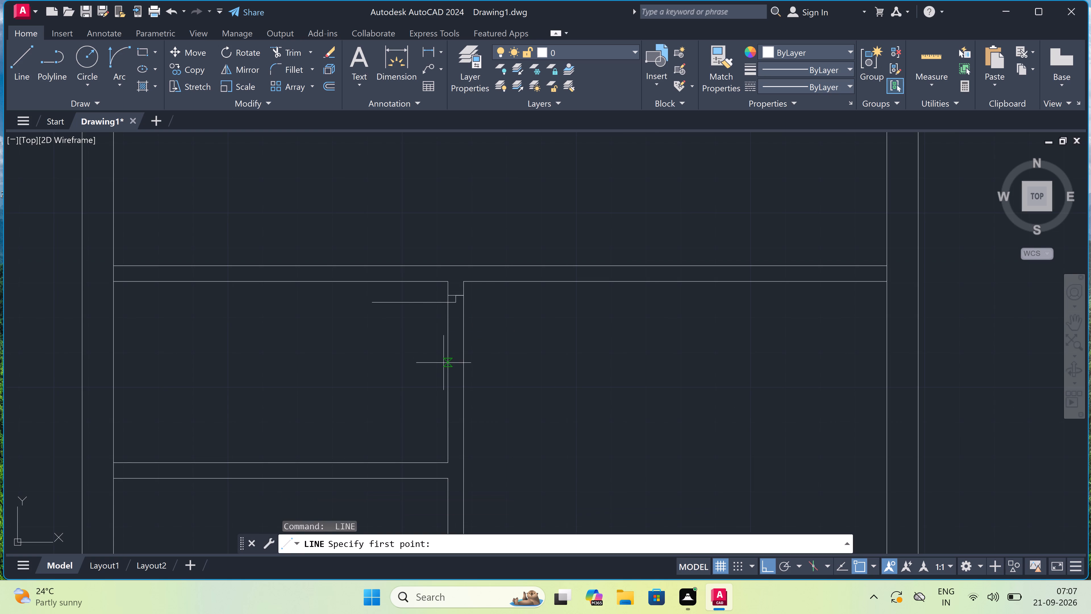
scroll(444, 364, "up", 1)
left_click(451, 376)
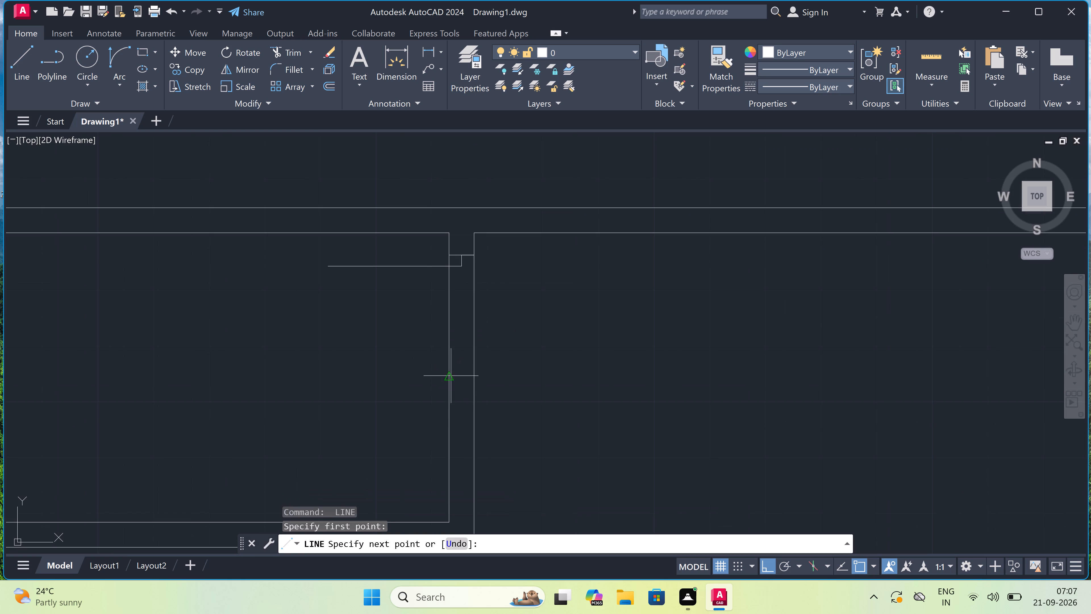
left_click(474, 379)
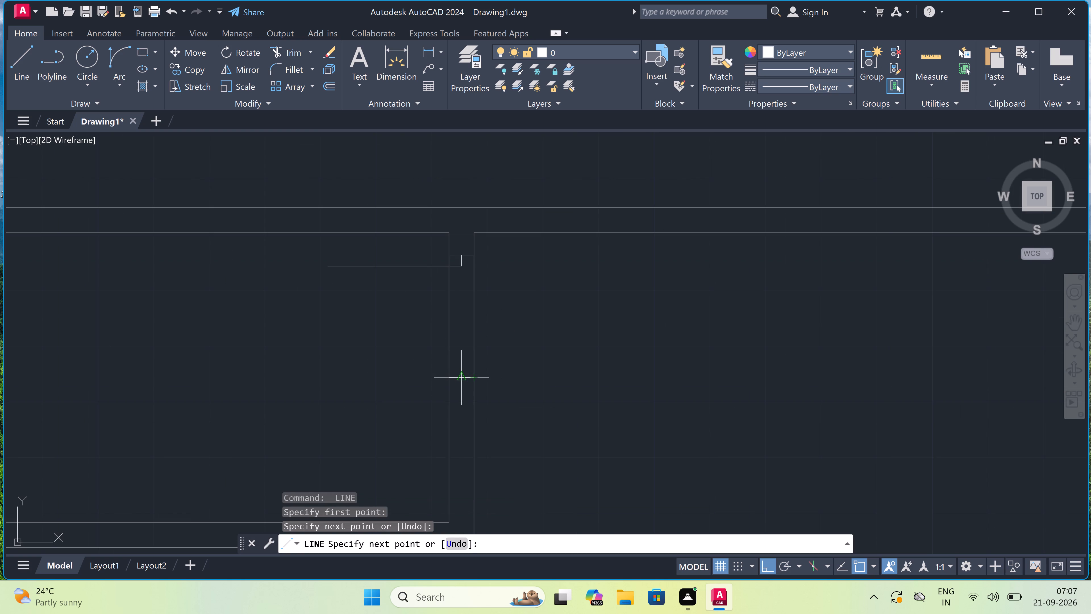
left_click(461, 379)
type("2\"")
key("space")
key("Escape")
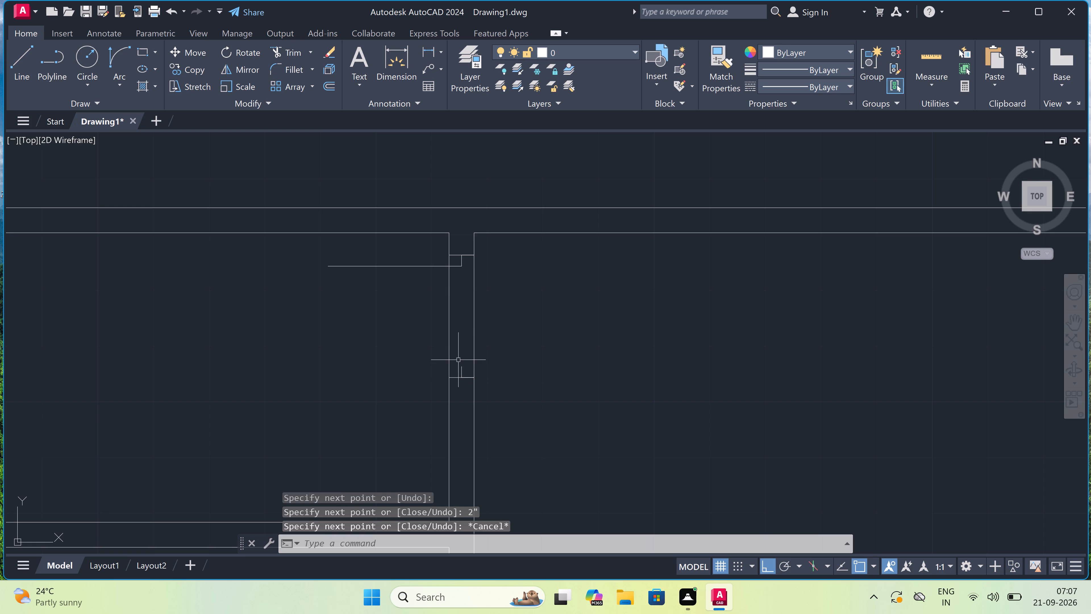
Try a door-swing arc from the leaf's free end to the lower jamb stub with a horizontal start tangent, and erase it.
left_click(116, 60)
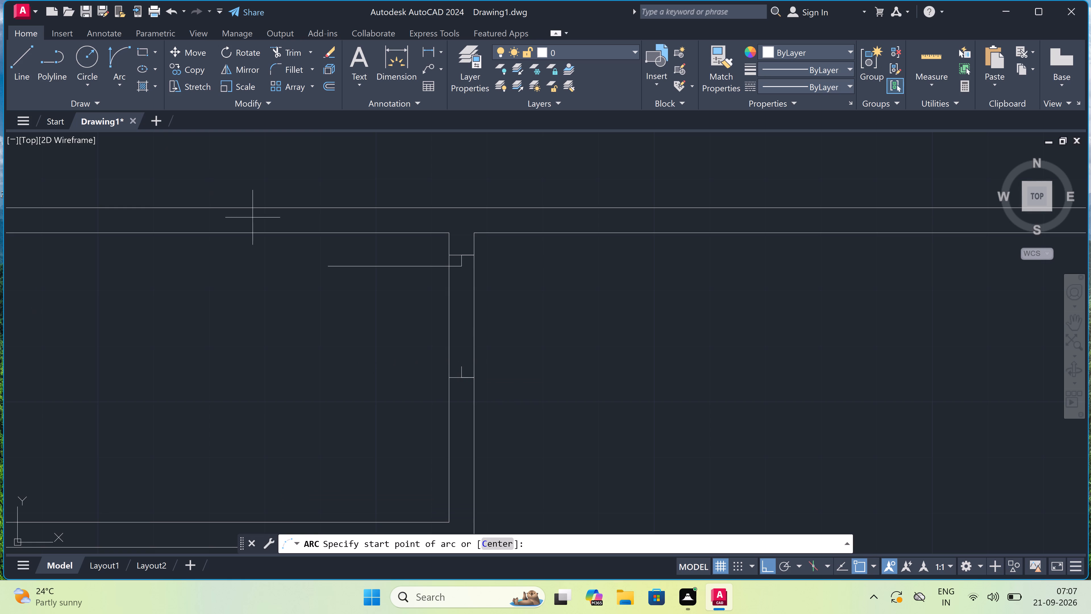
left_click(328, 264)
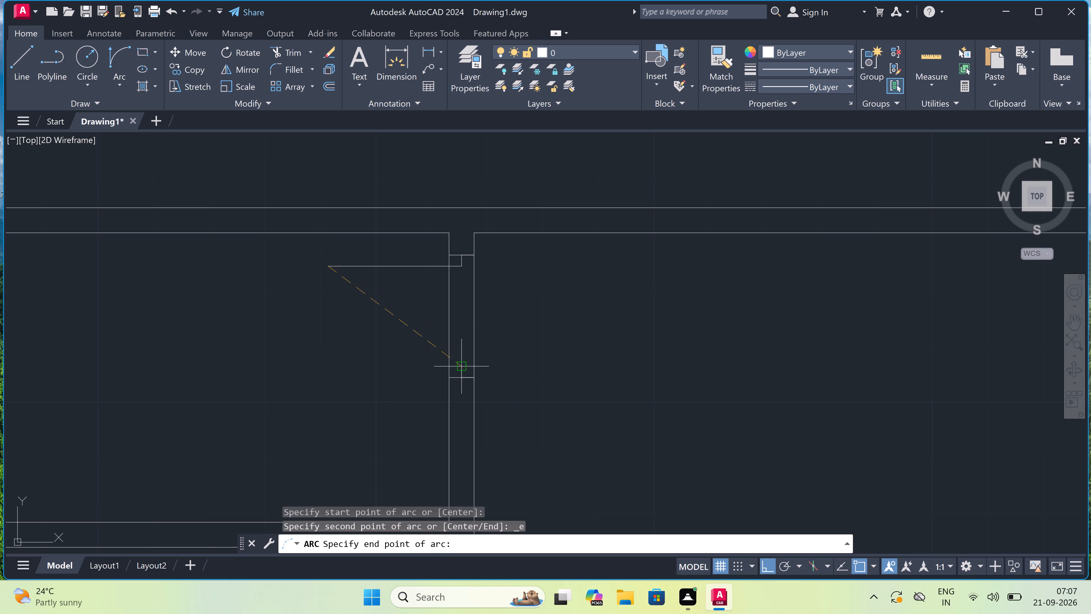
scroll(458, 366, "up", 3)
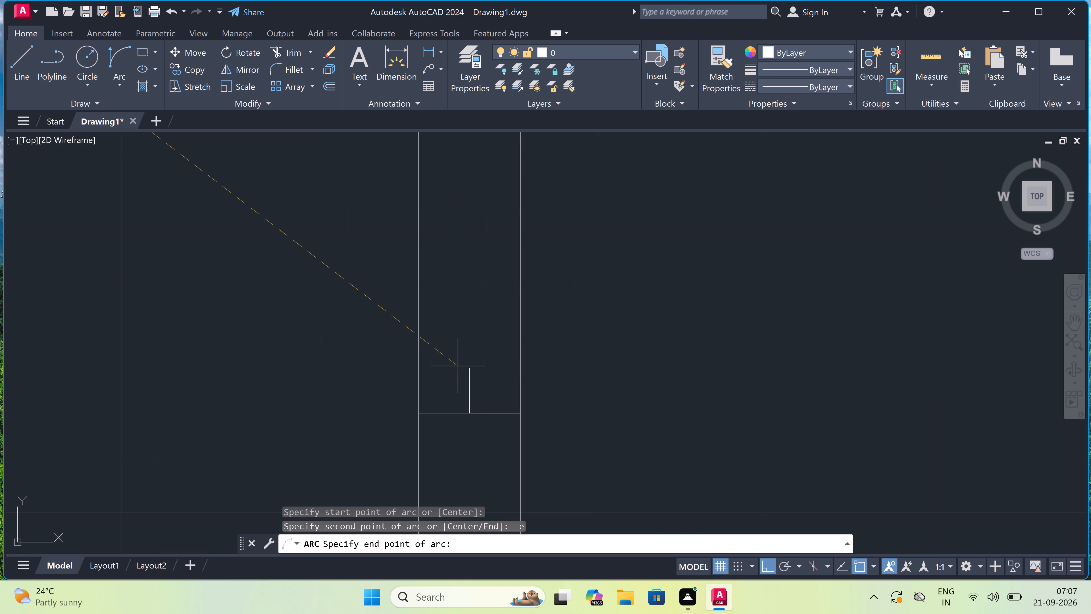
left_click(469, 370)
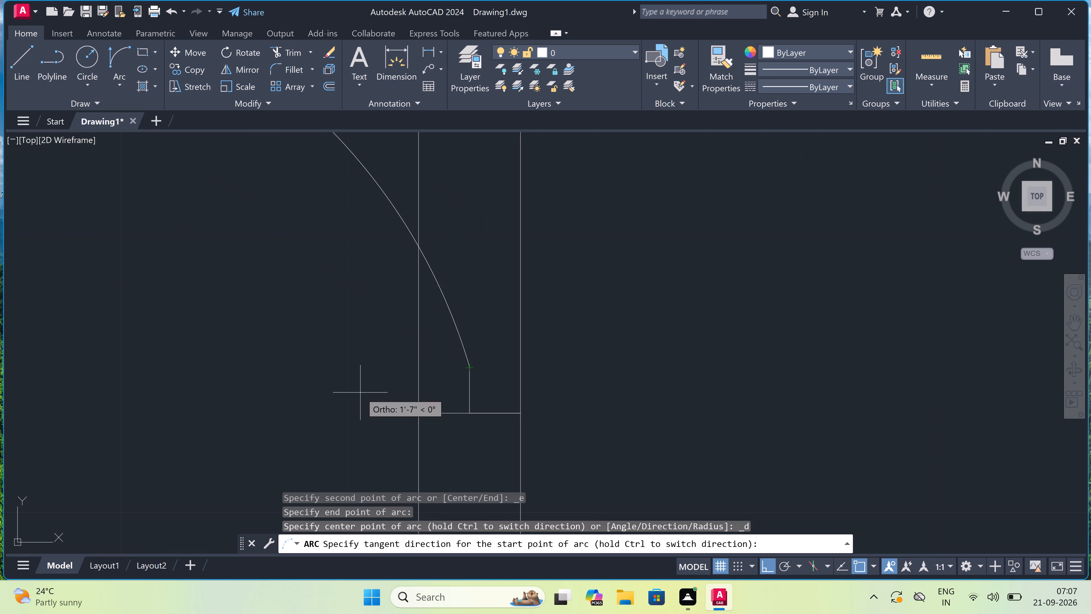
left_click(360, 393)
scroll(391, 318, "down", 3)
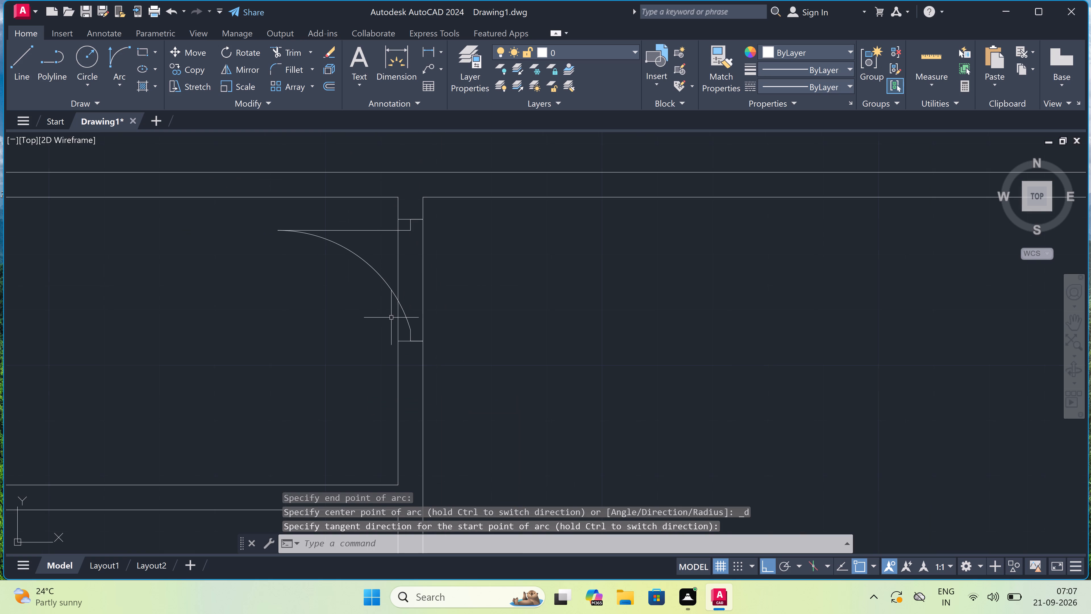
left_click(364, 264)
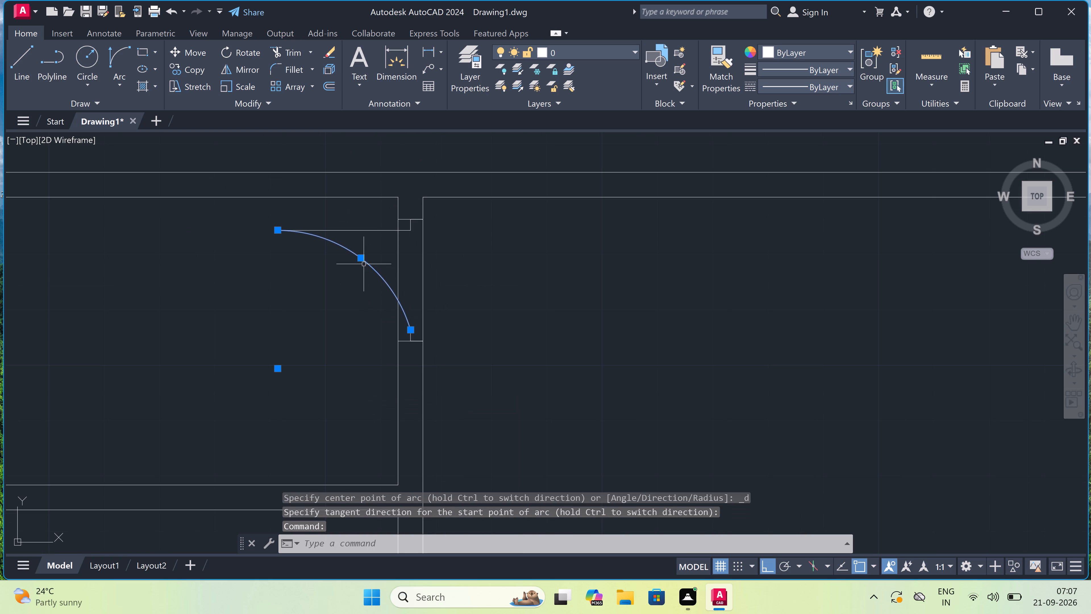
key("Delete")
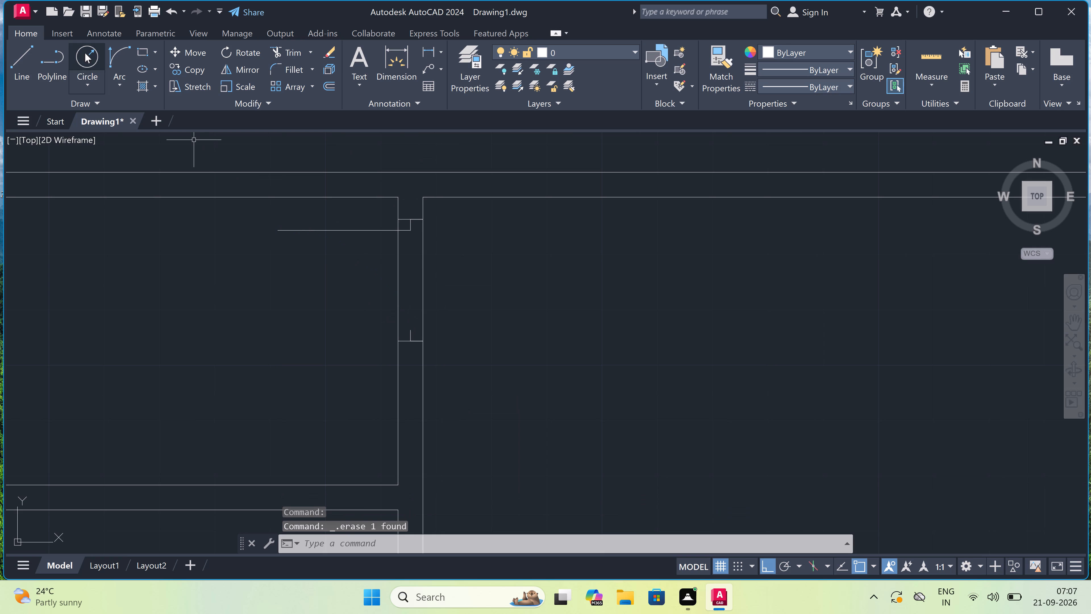
Draw the door-swing arc from the leaf's free end to the lower jamb stub, with its start tangent pointing straight down.
left_click(116, 45)
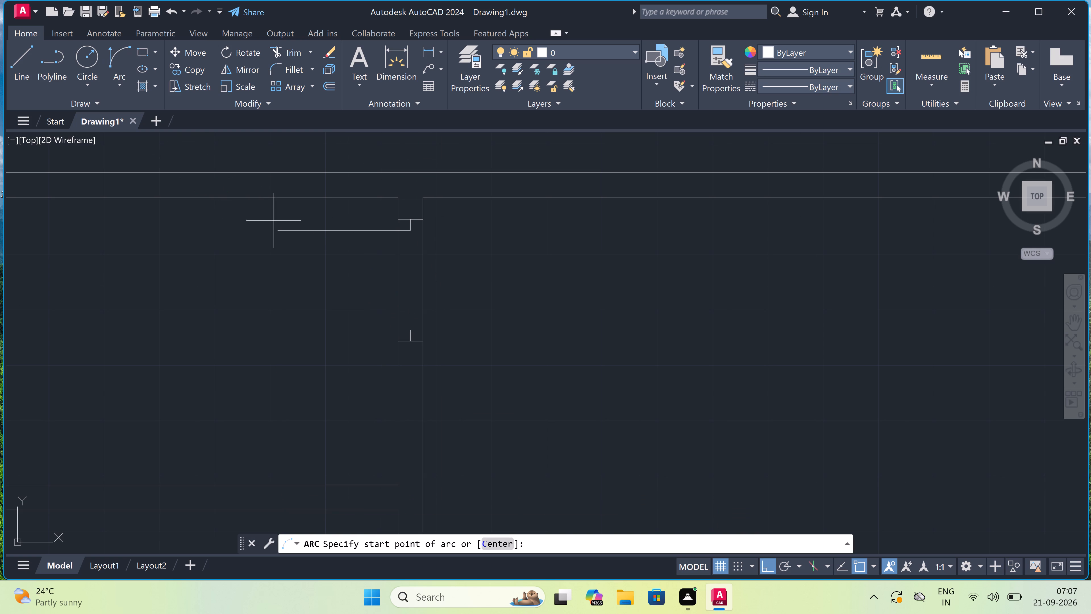
left_click_drag(277, 232, 282, 240)
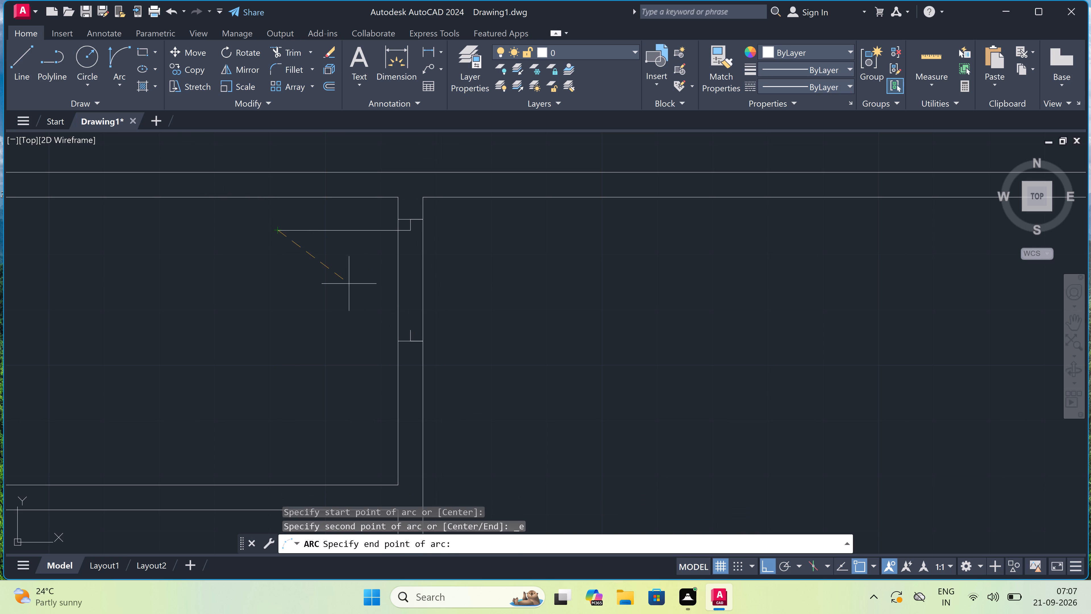
left_click(412, 329)
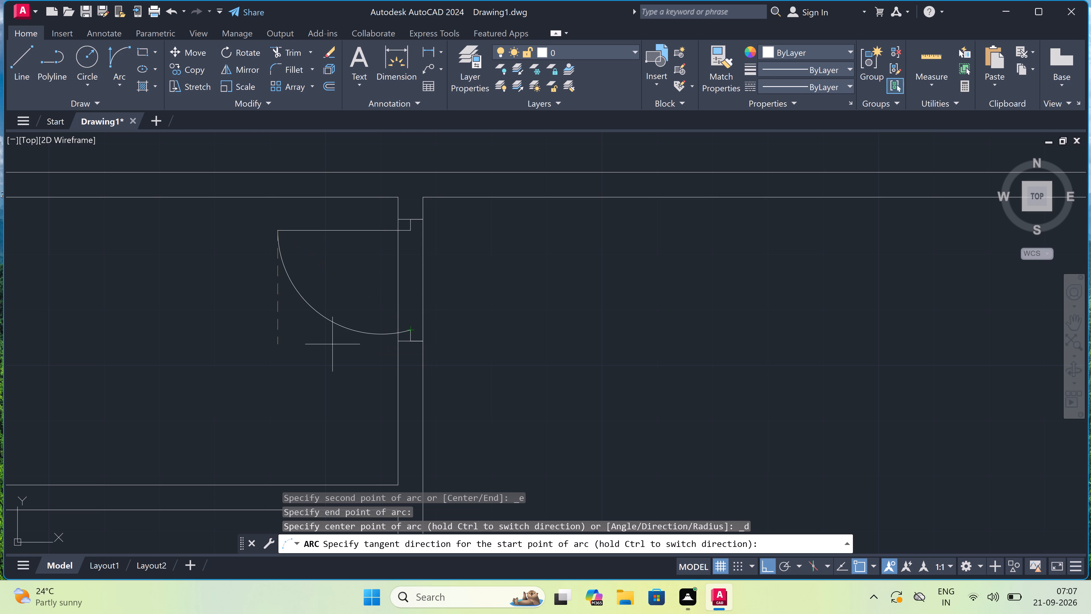
left_click(332, 344)
Trim both faces of the vertical partition between the jambs to clear the door opening.
type("tr")
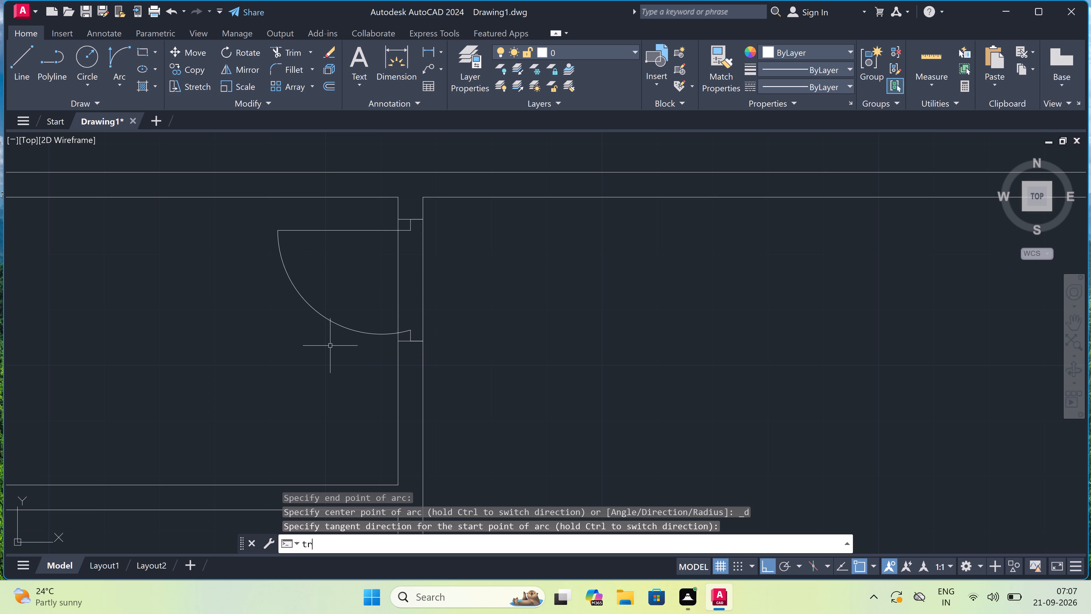
key("space")
left_click_drag(348, 296, 359, 294)
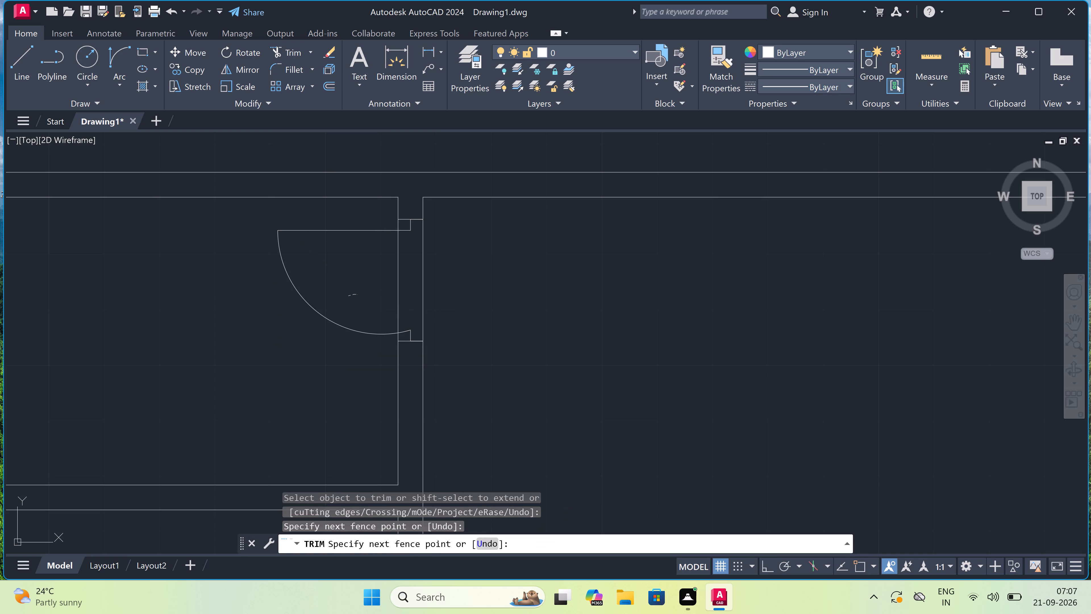
left_click(461, 278)
left_click(379, 288)
scroll(385, 287, "down", 1)
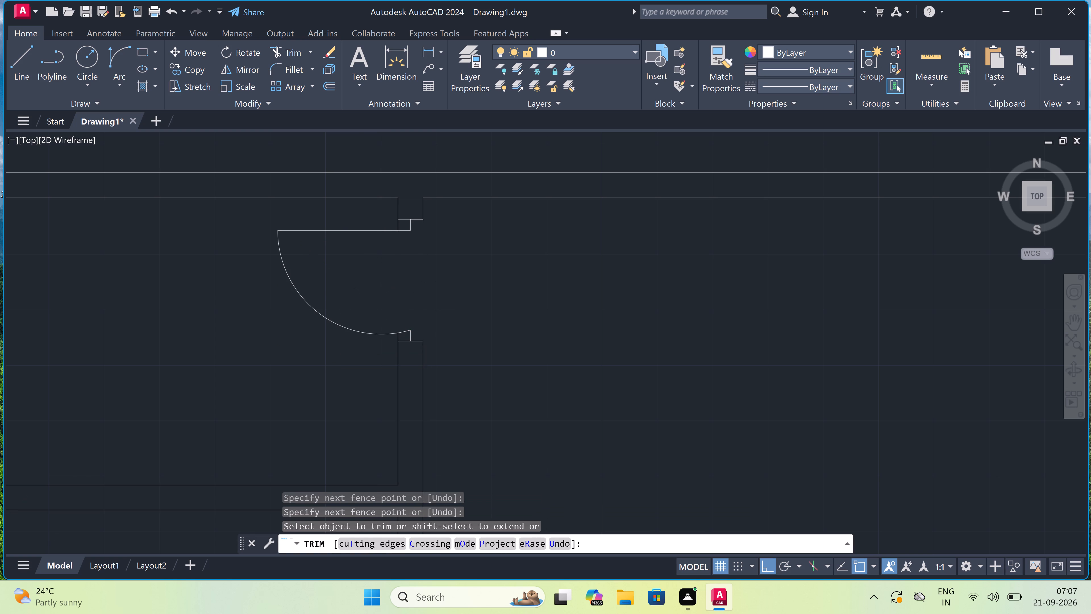
scroll(385, 287, "down", 3)
scroll(357, 316, "up", 3)
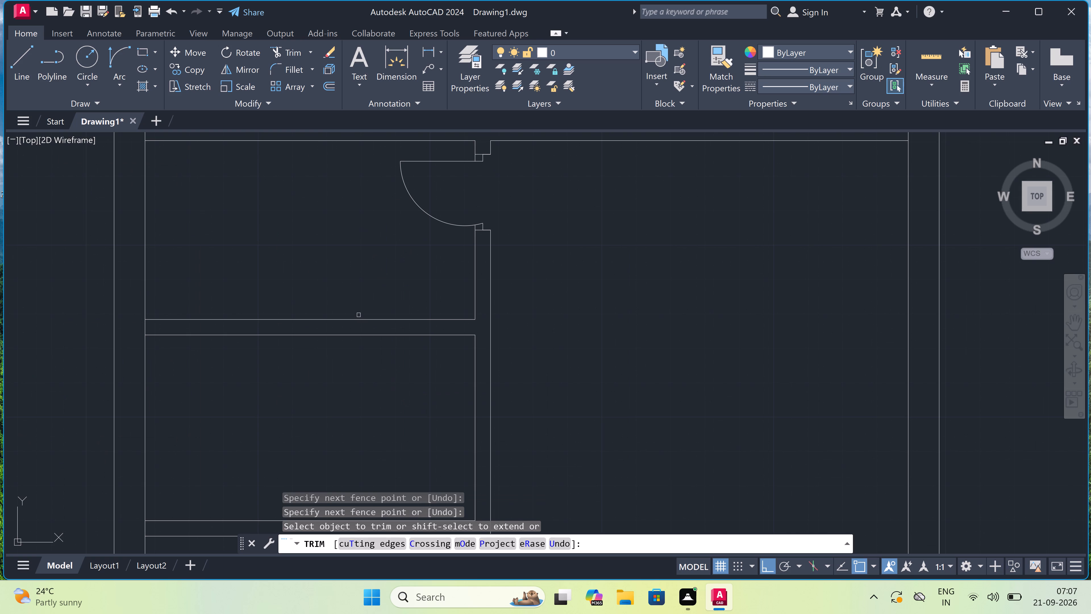
key("Escape")
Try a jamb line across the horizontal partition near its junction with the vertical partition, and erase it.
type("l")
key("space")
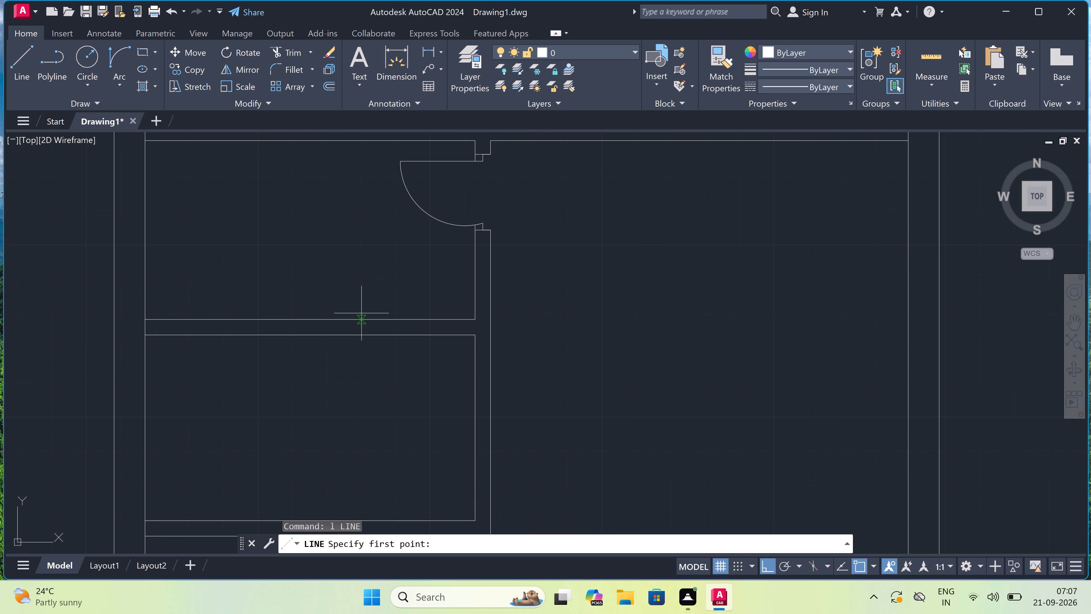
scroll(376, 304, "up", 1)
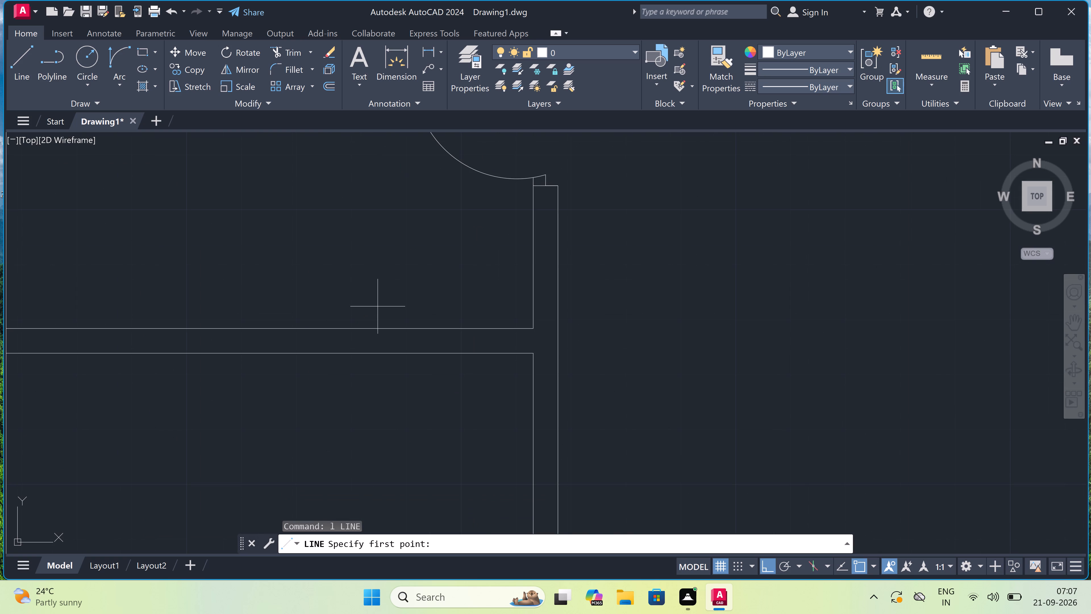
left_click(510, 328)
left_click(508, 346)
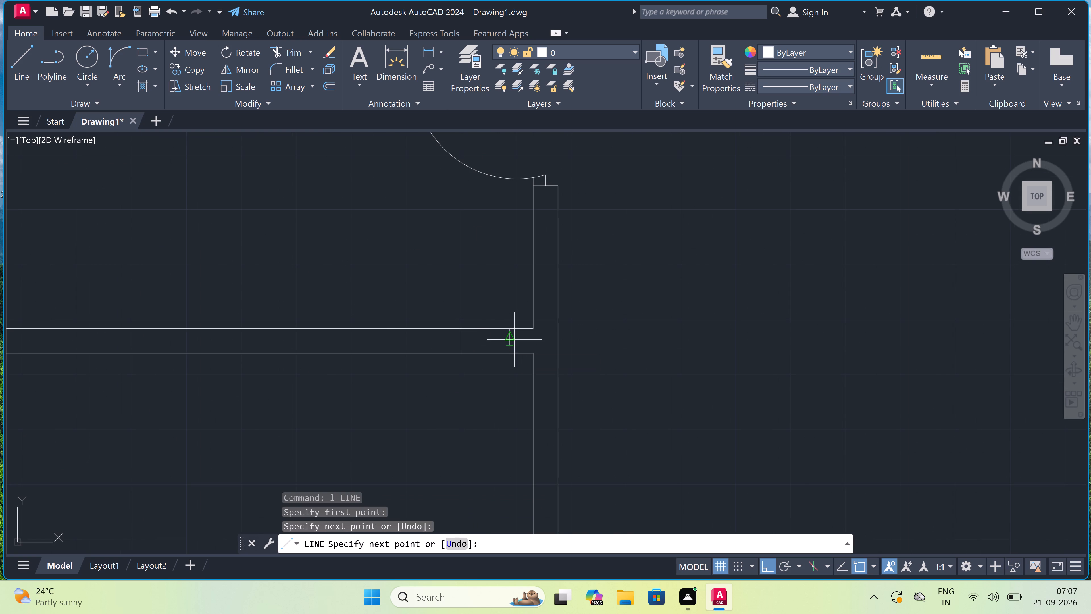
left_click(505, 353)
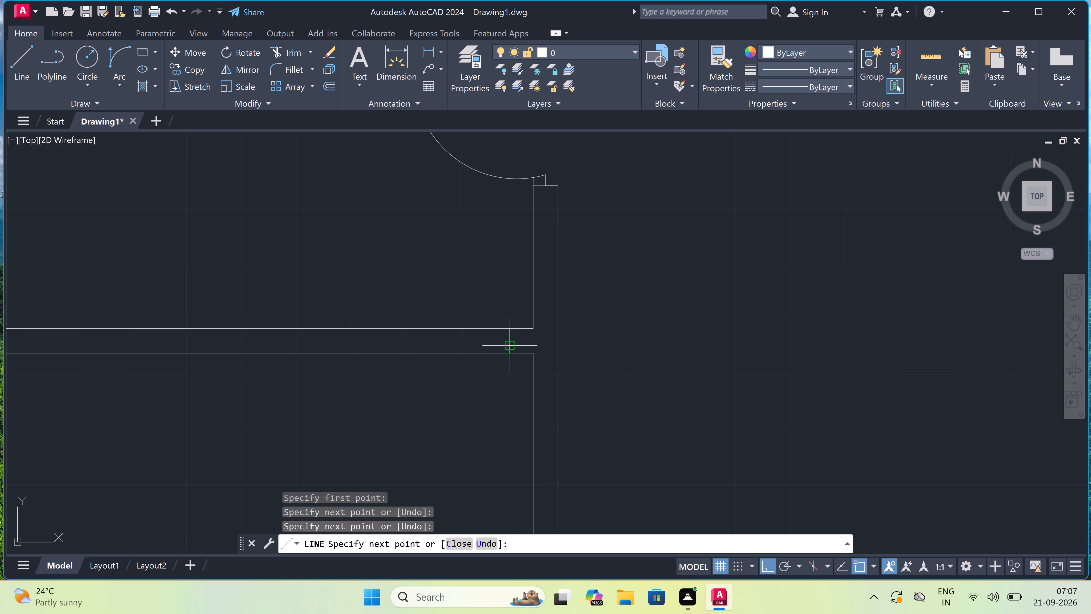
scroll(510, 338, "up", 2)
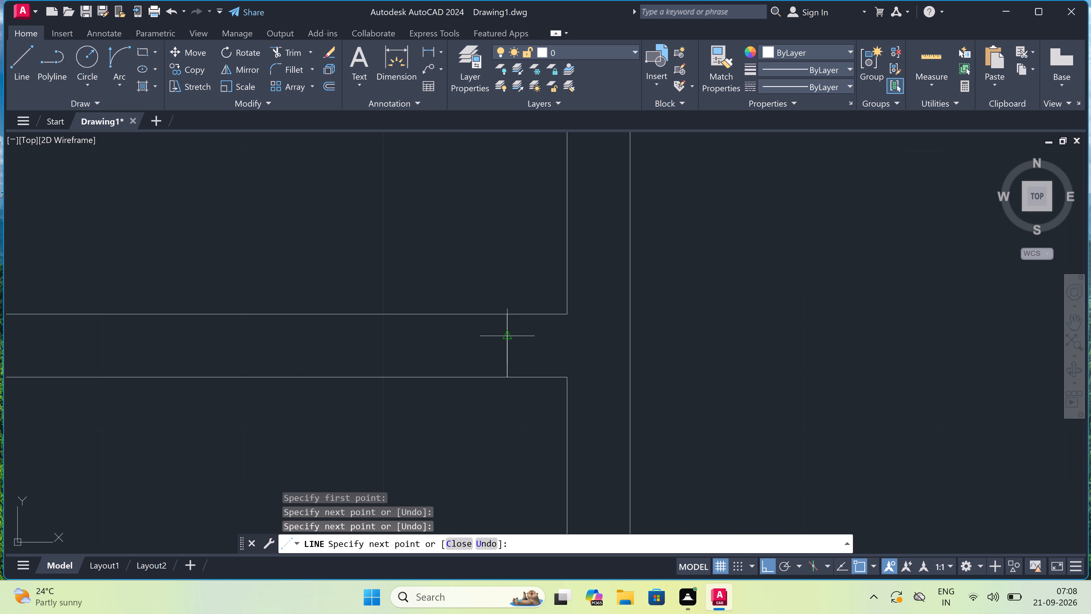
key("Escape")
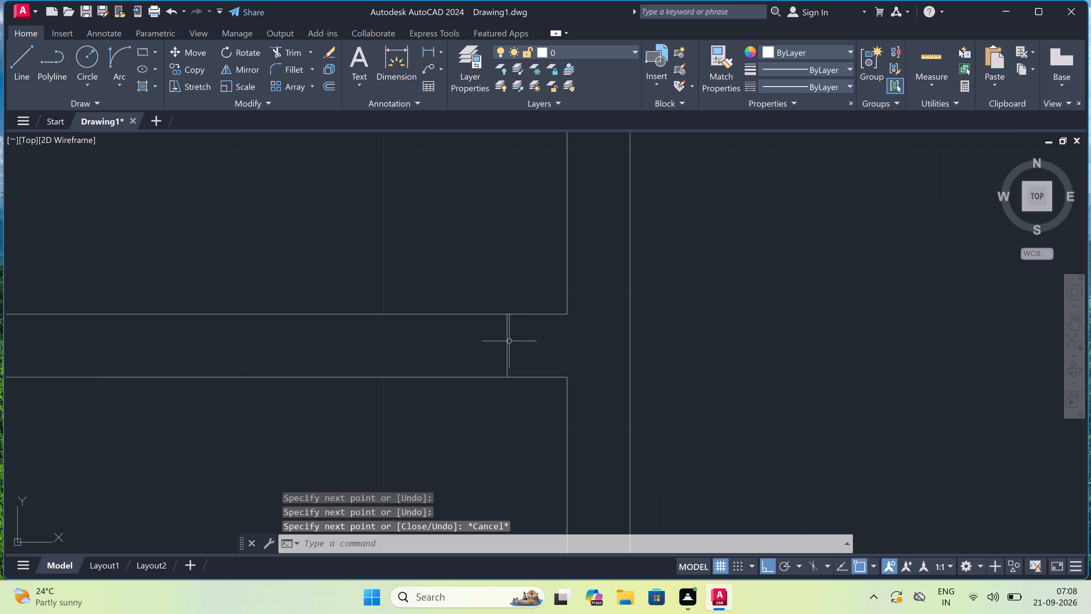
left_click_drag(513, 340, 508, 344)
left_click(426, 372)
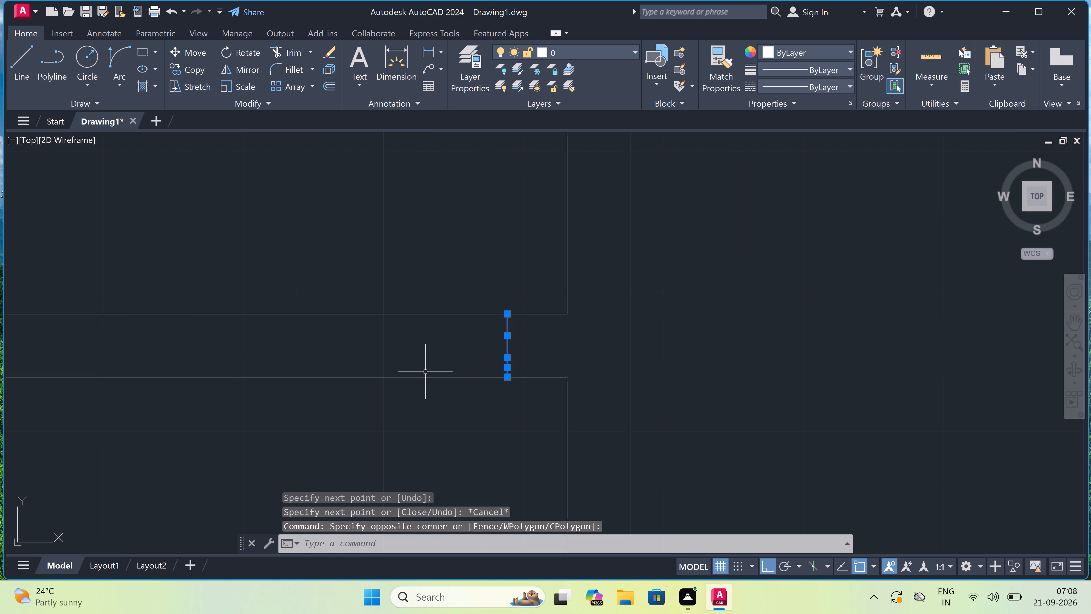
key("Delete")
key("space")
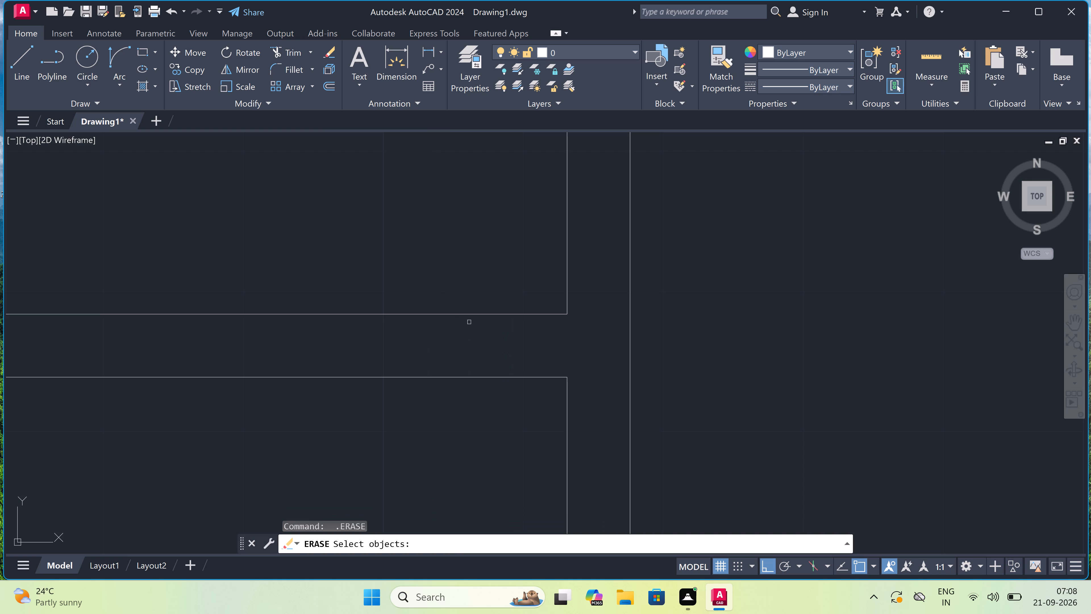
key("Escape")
Draw a jamb line across the horizontal partition near the vertical partition, continuing from its midpoint with a 2" stub leftward and a 2' door leaf downward.
key("l")
key("space")
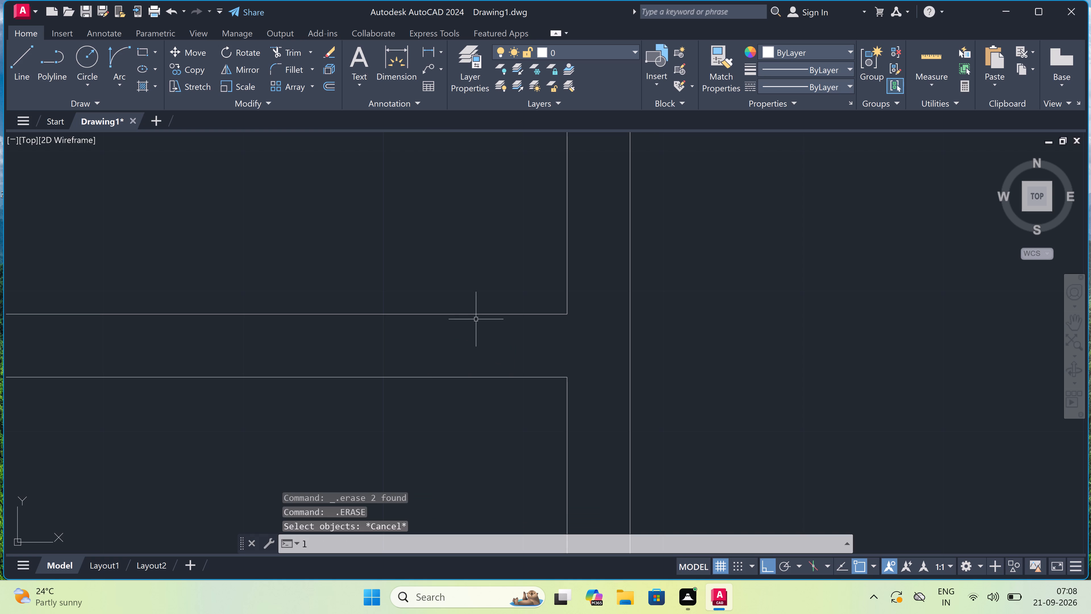
left_click(495, 315)
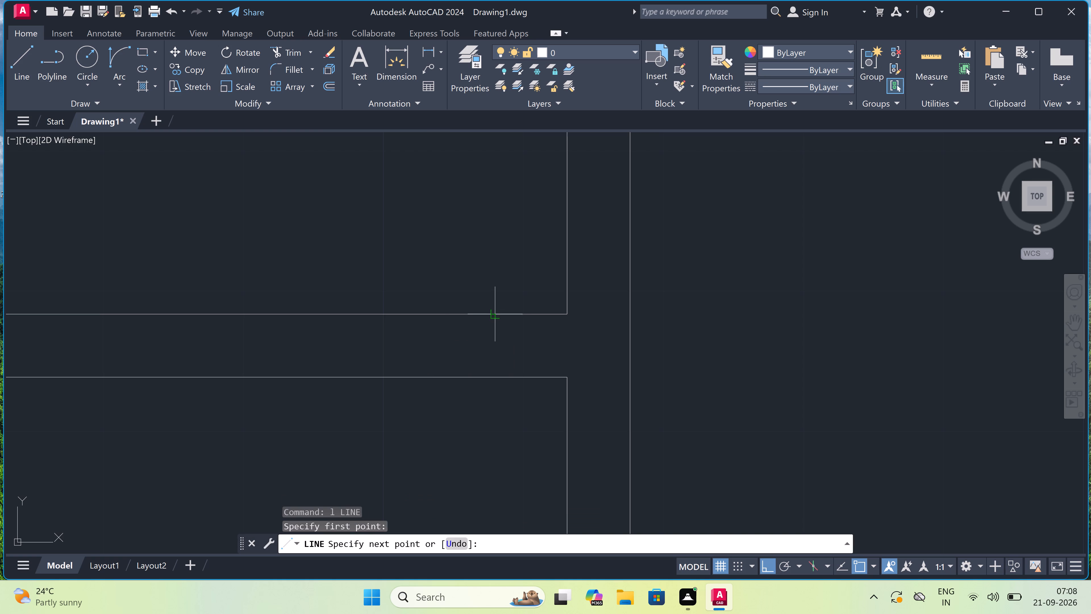
left_click(493, 374)
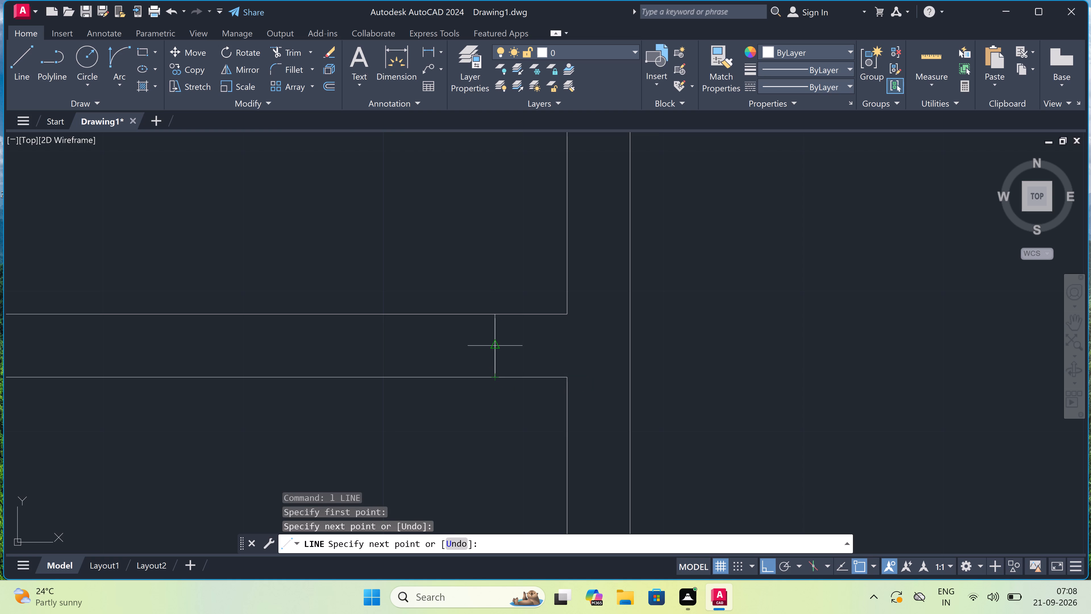
left_click(495, 349)
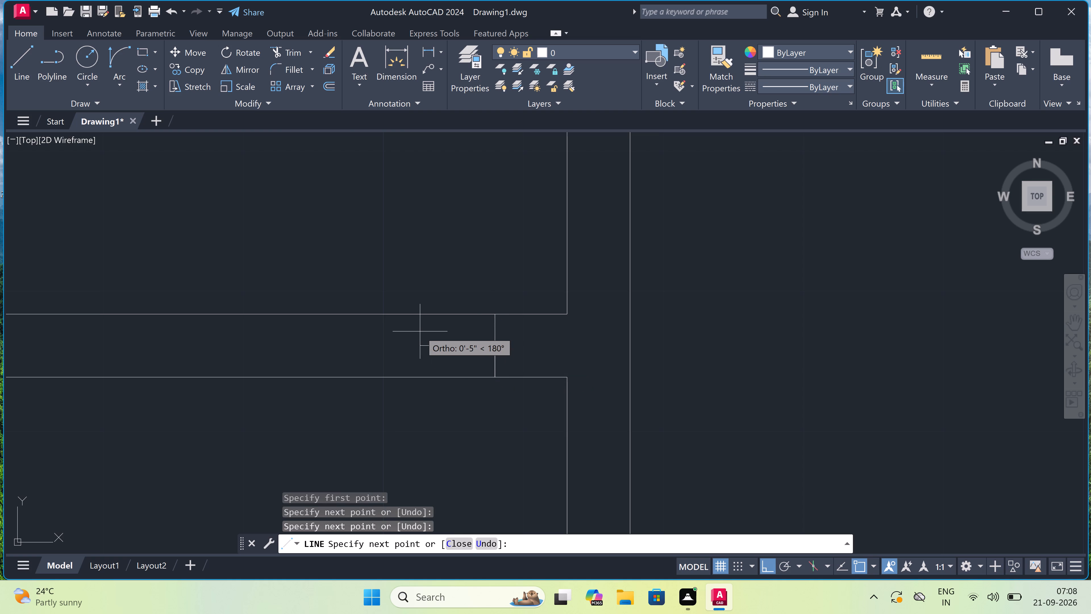
type("2\"")
key("space")
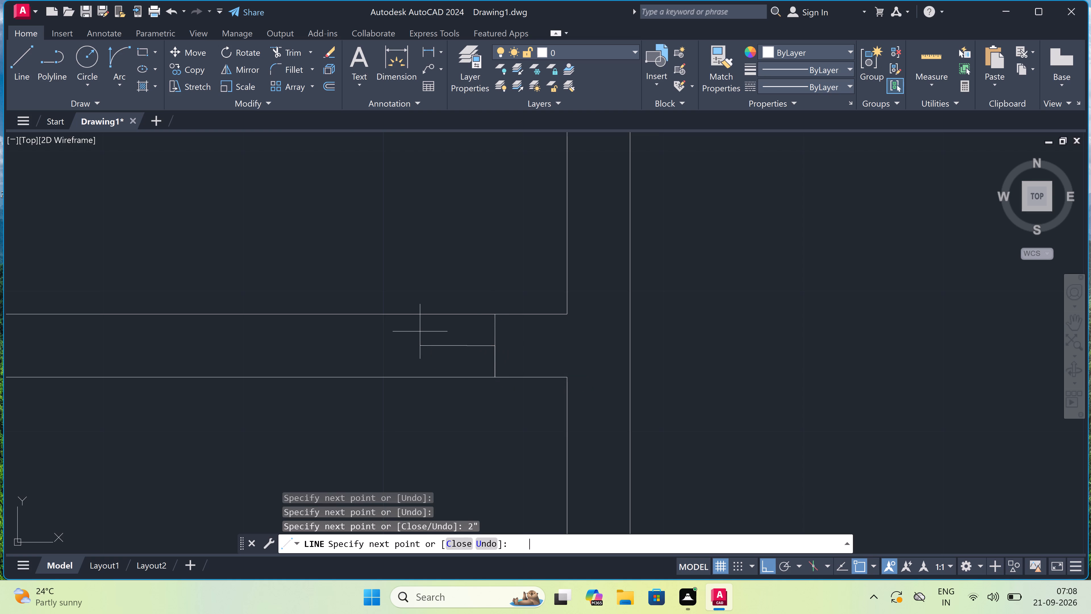
scroll(435, 331, "down", 3)
scroll(442, 389, "up", 2)
scroll(443, 388, "down", 2)
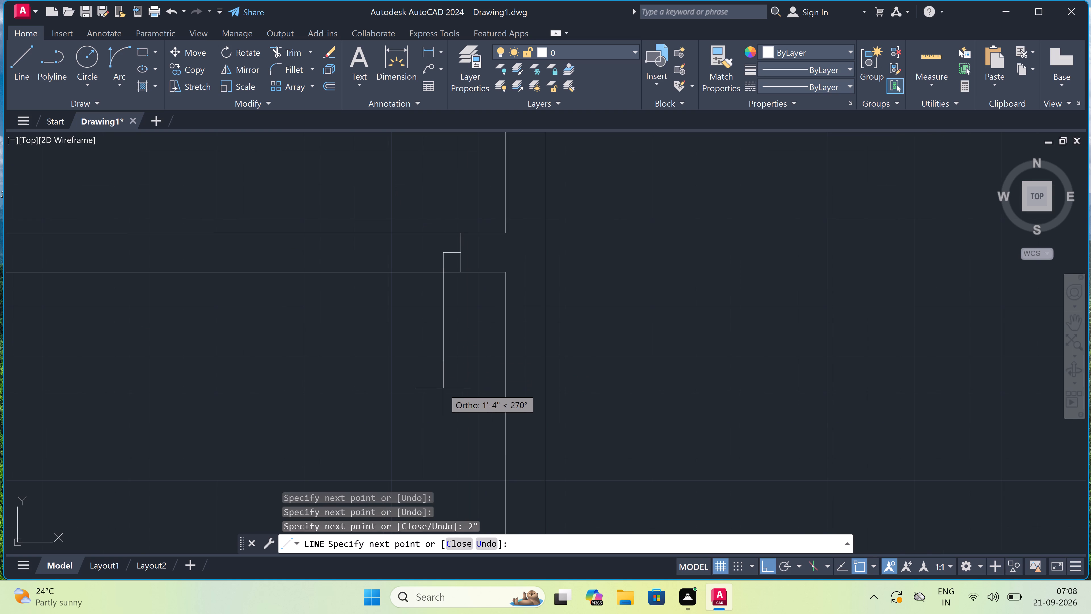
scroll(443, 433, "up", 1)
type("2'")
key("space")
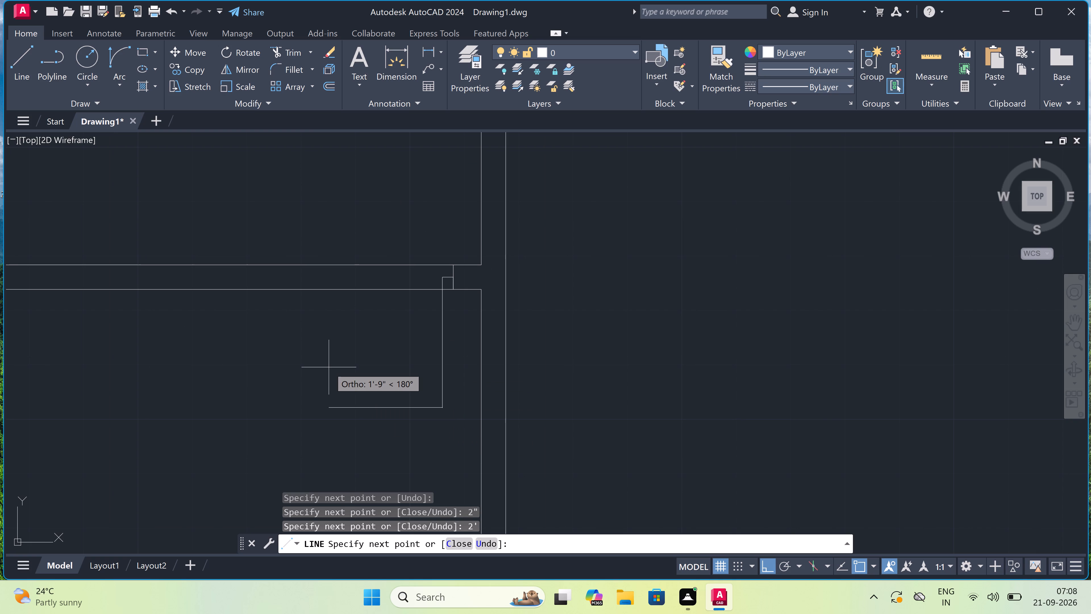
key("Escape")
Draw the opposite jamb line across the horizontal partition left of the door leaf, with a 2" stub rightward from its midpoint.
key("space")
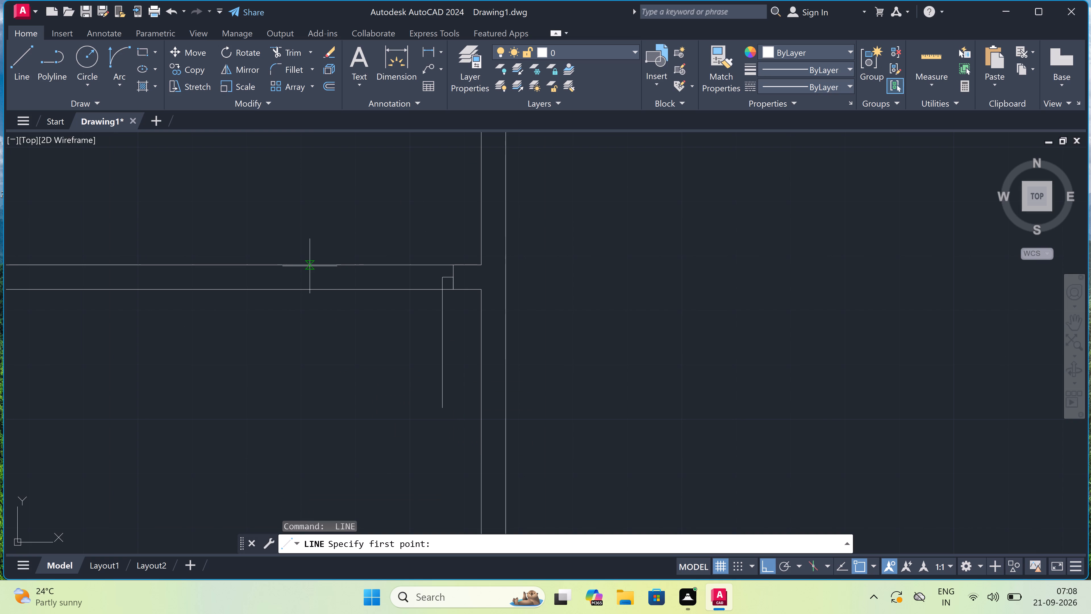
left_click(323, 264)
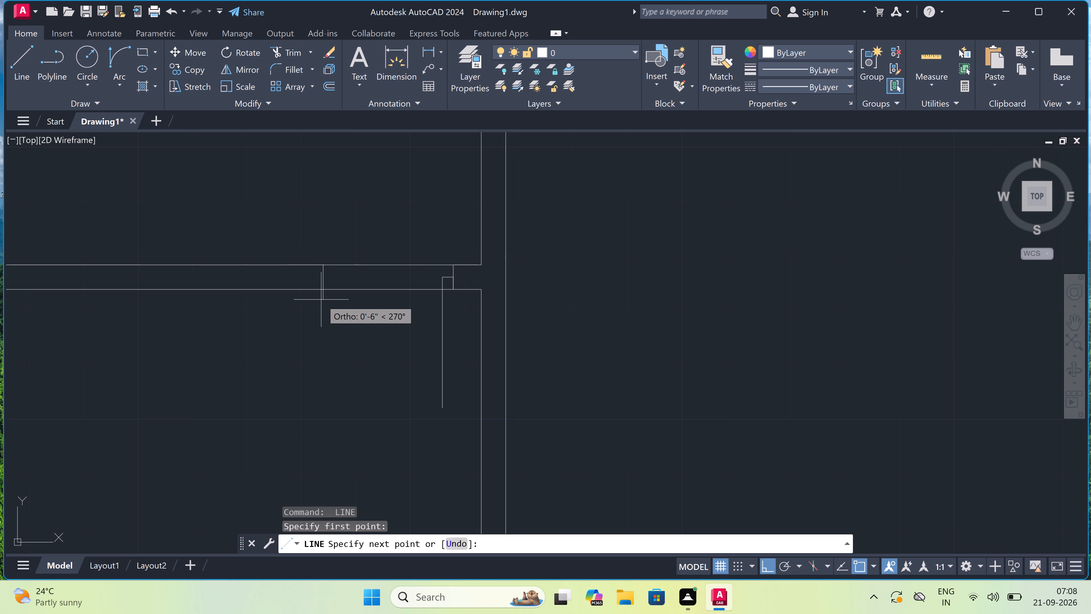
left_click(319, 291)
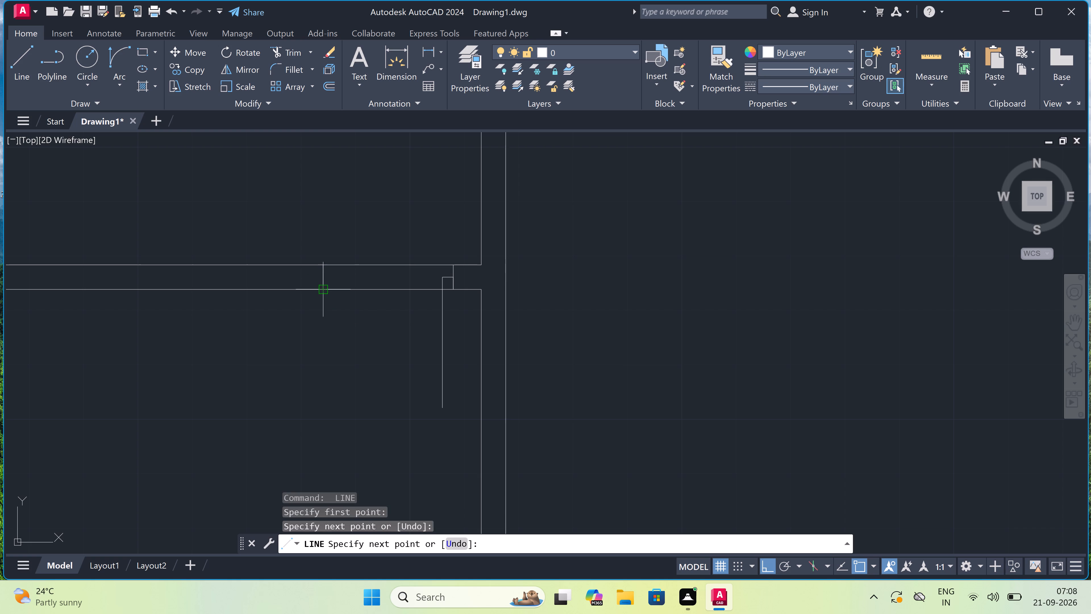
left_click(321, 277)
left_click(322, 277)
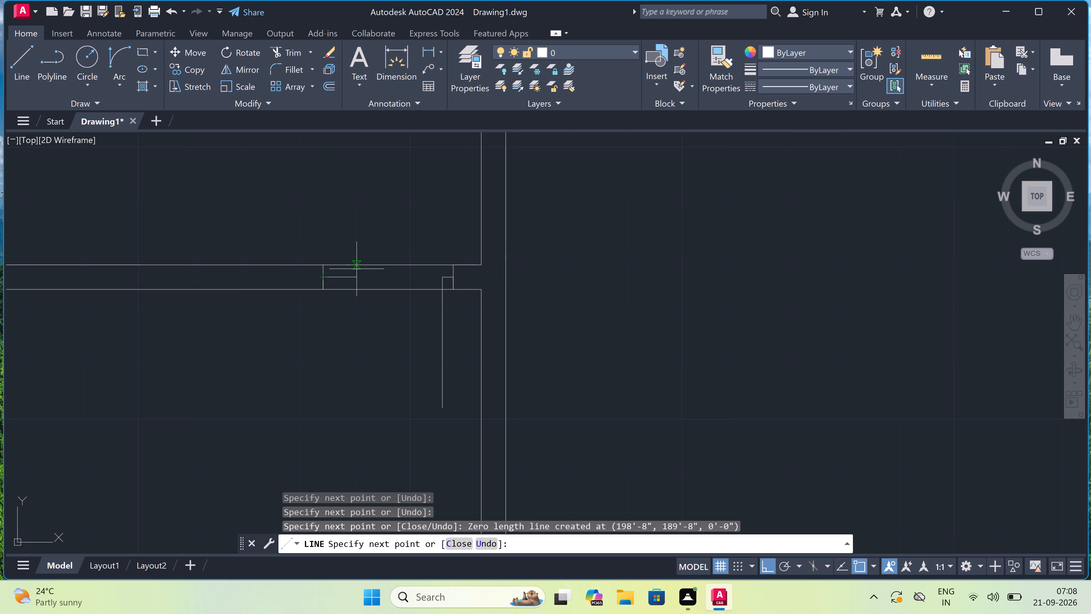
type("2\"")
key("space")
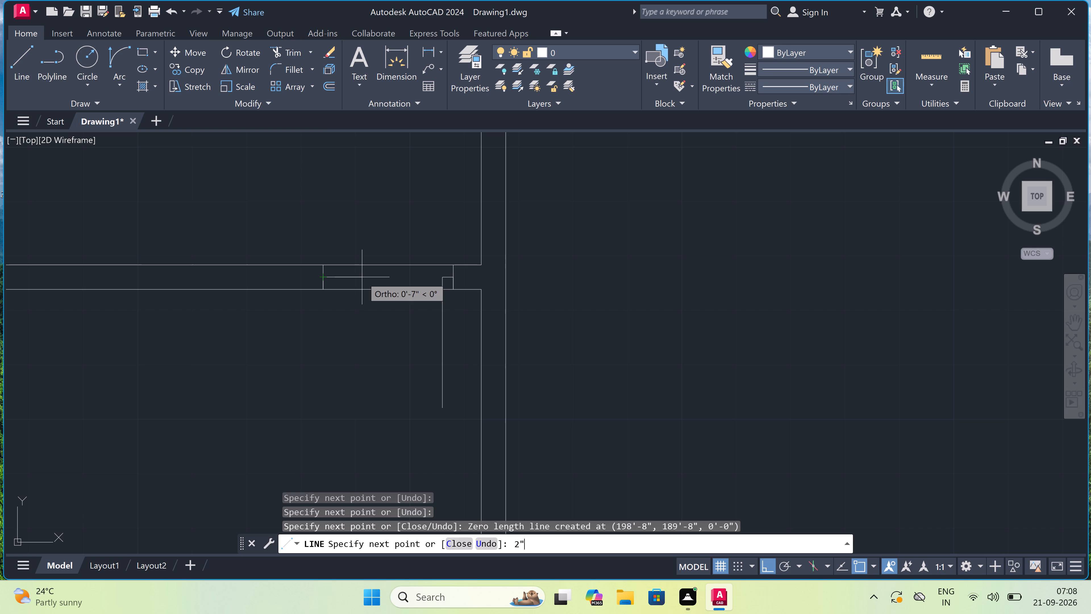
key("Escape")
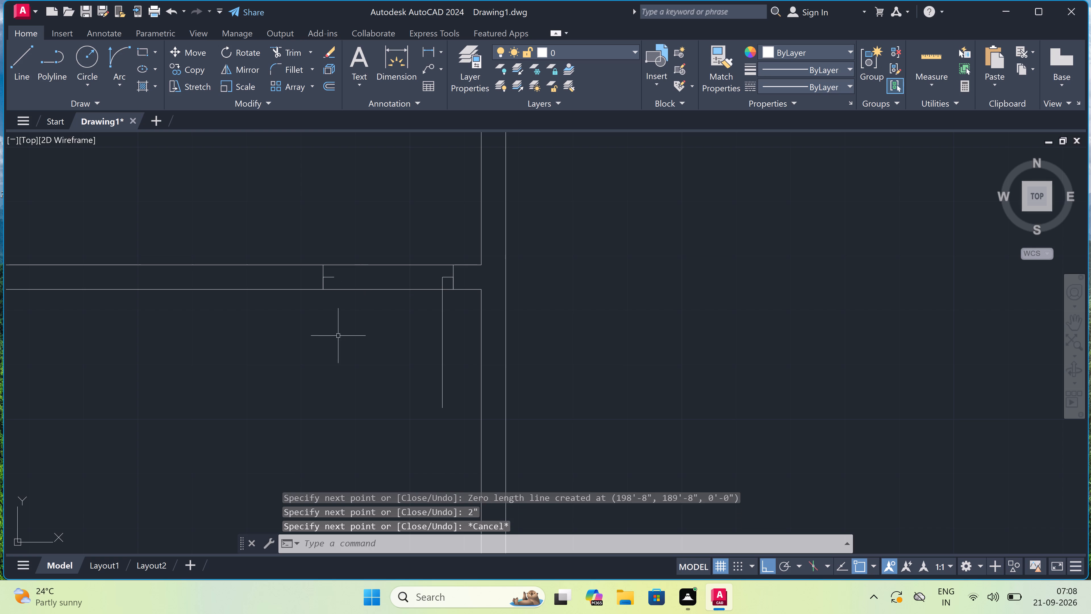
Draw the door-swing arc from the left jamb stub to the leaf's free end, with its start tangent pointing straight down.
left_click(116, 48)
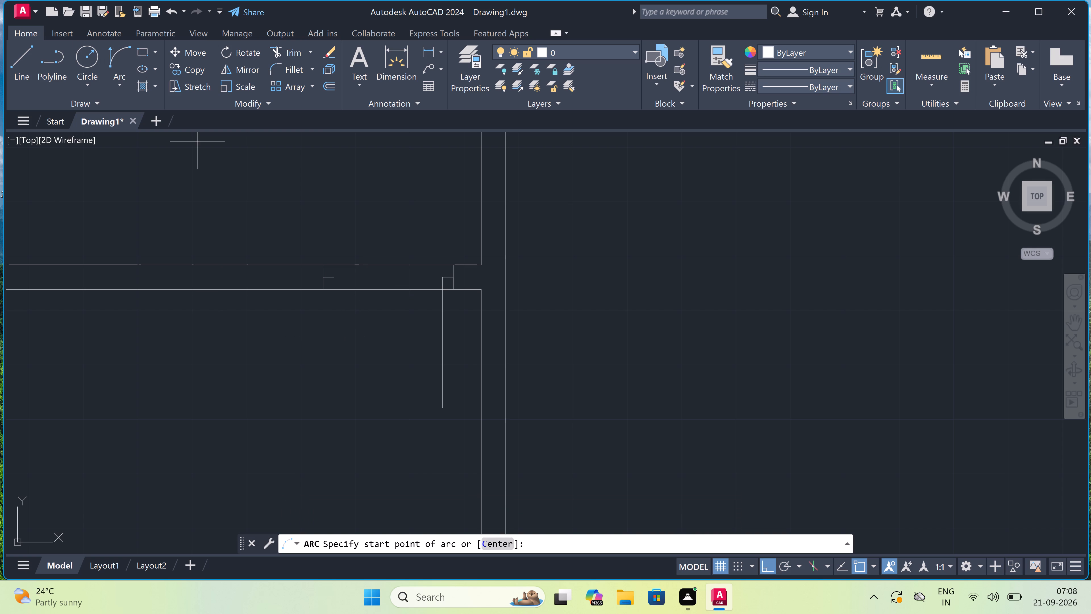
left_click_drag(338, 279, 348, 291)
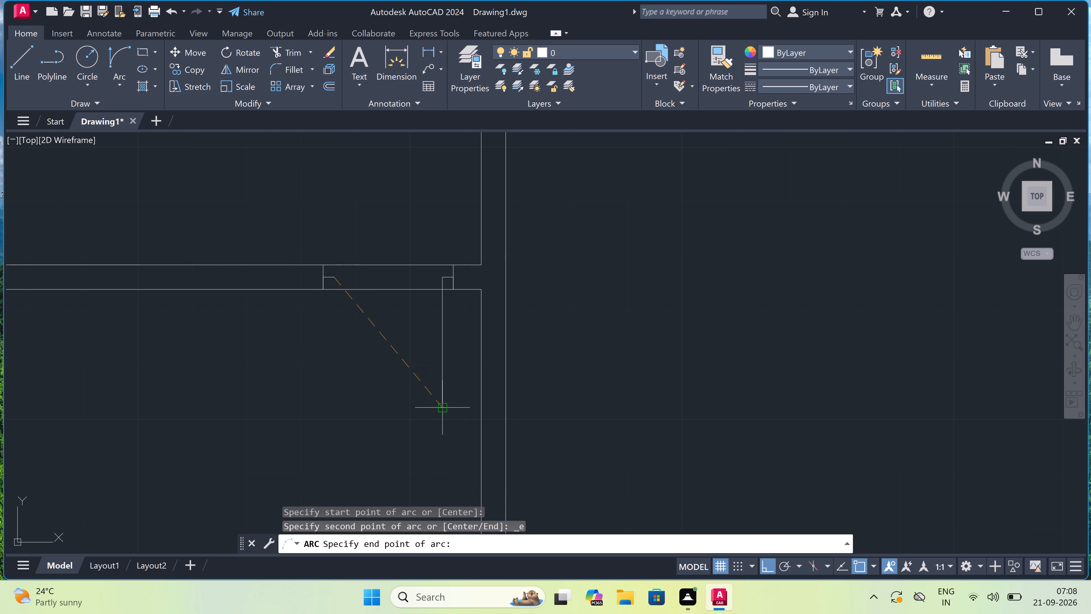
left_click(446, 405)
left_click(386, 420)
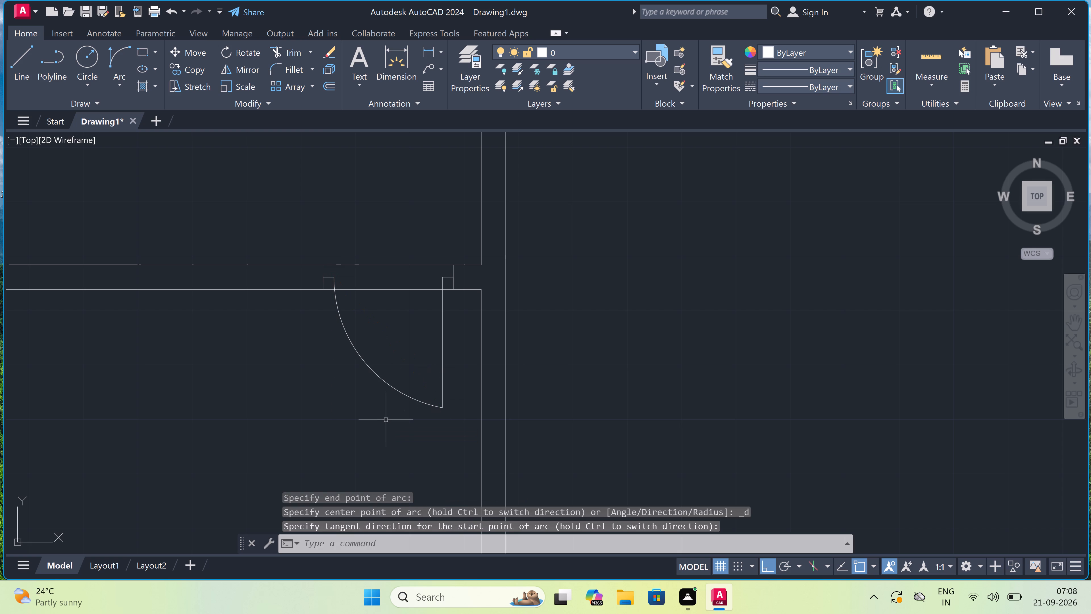
Trim both faces of the horizontal partition between the jambs to clear the door opening.
type("tr")
key("space")
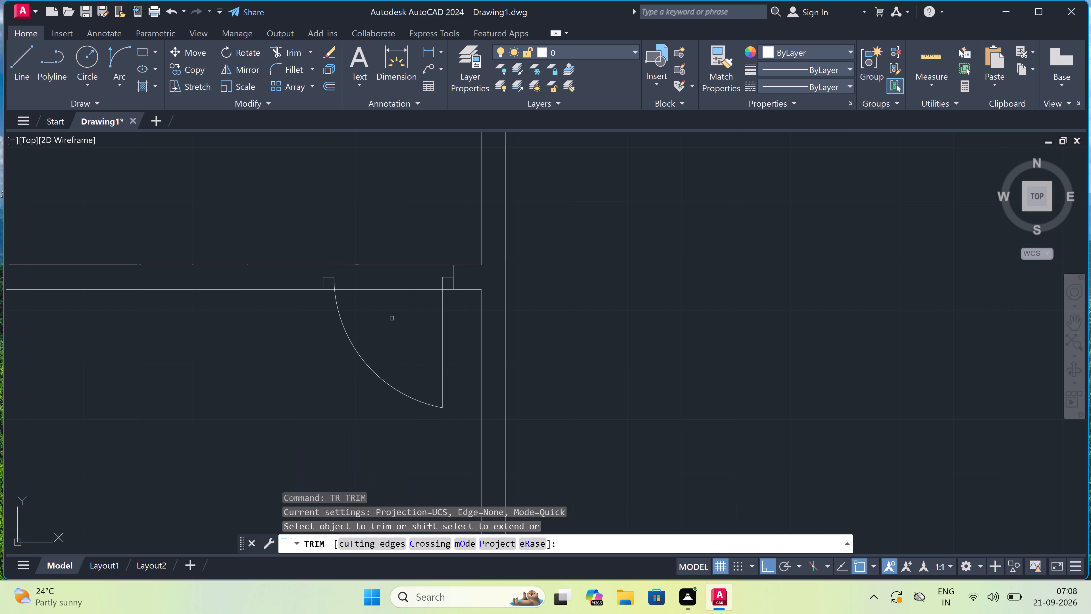
left_click(392, 317)
left_click(366, 239)
Trim the left outer wall's inner face where the horizontal partition with the new door meets it in the second plan.
scroll(378, 258, "down", 7)
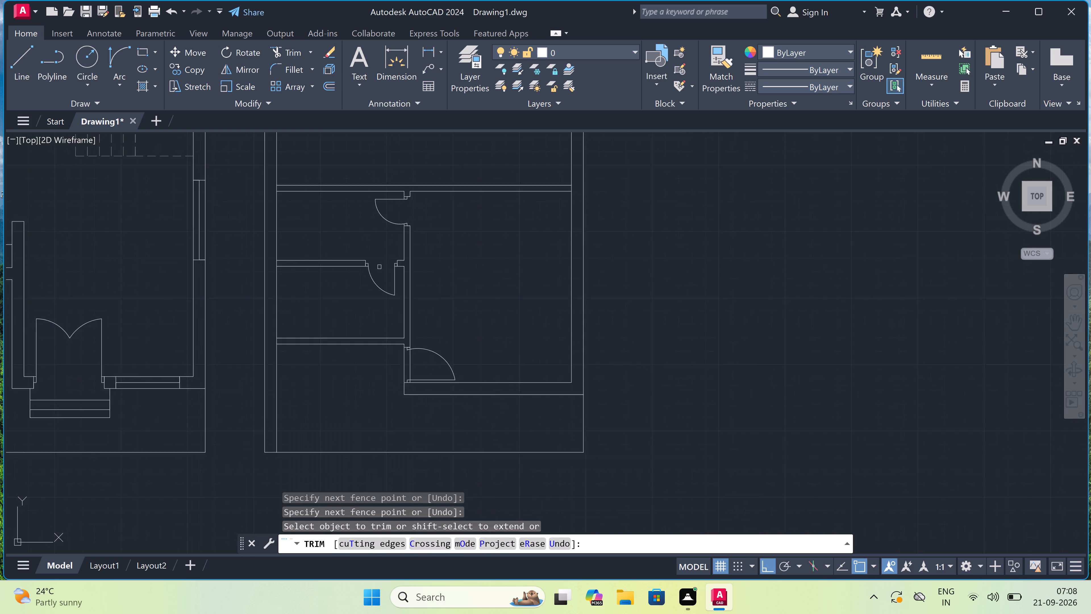
scroll(330, 268, "up", 2)
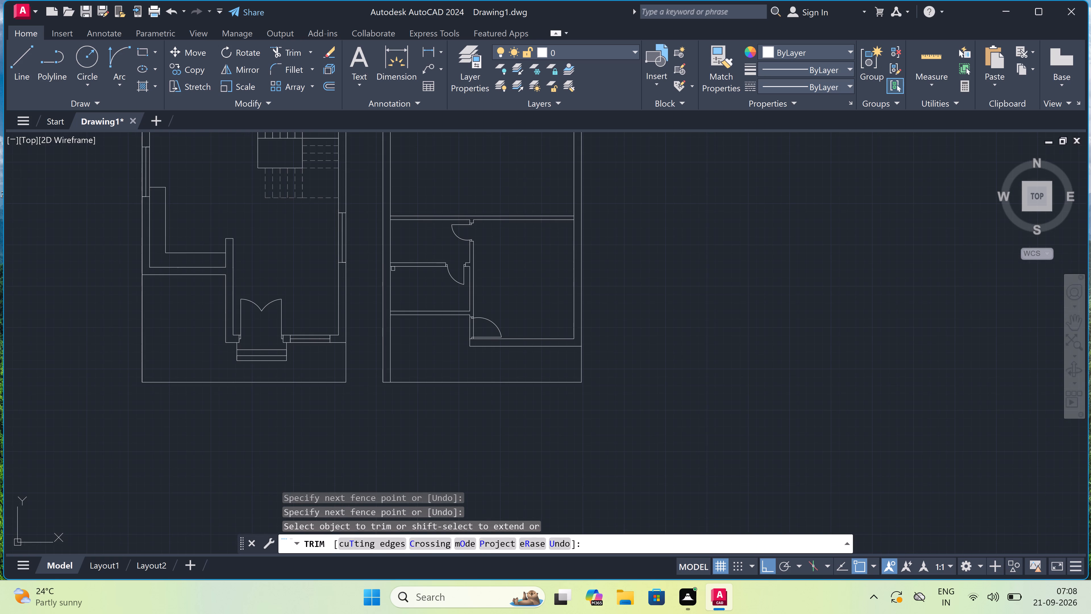
scroll(392, 262, "up", 5)
left_click(386, 269)
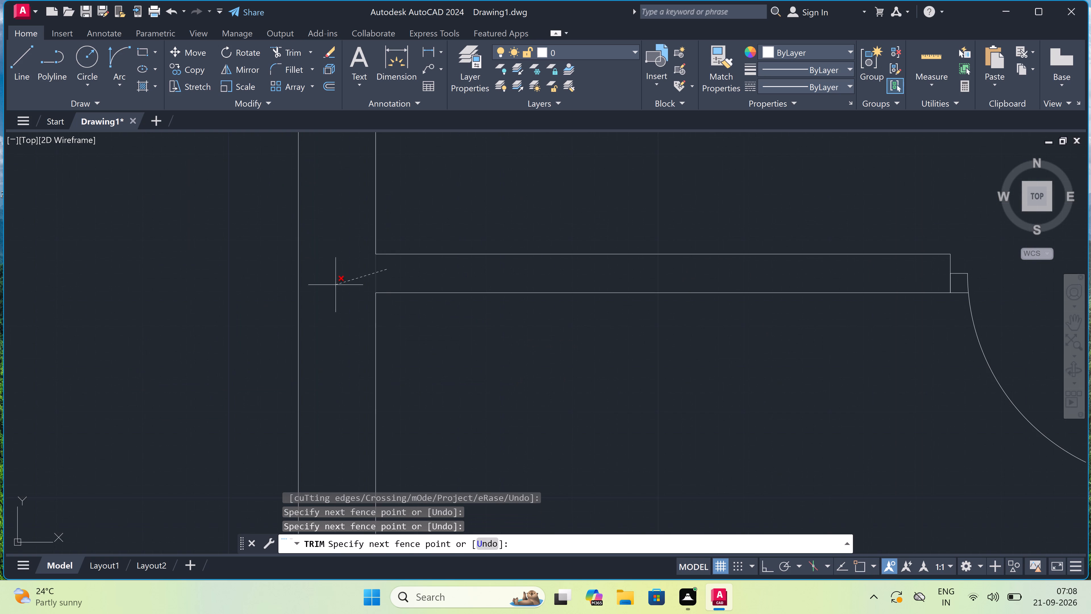
left_click(337, 285)
Trim the left outer wall's inner face between the two faces of the full-width partition above the small rooms.
scroll(340, 292, "down", 5)
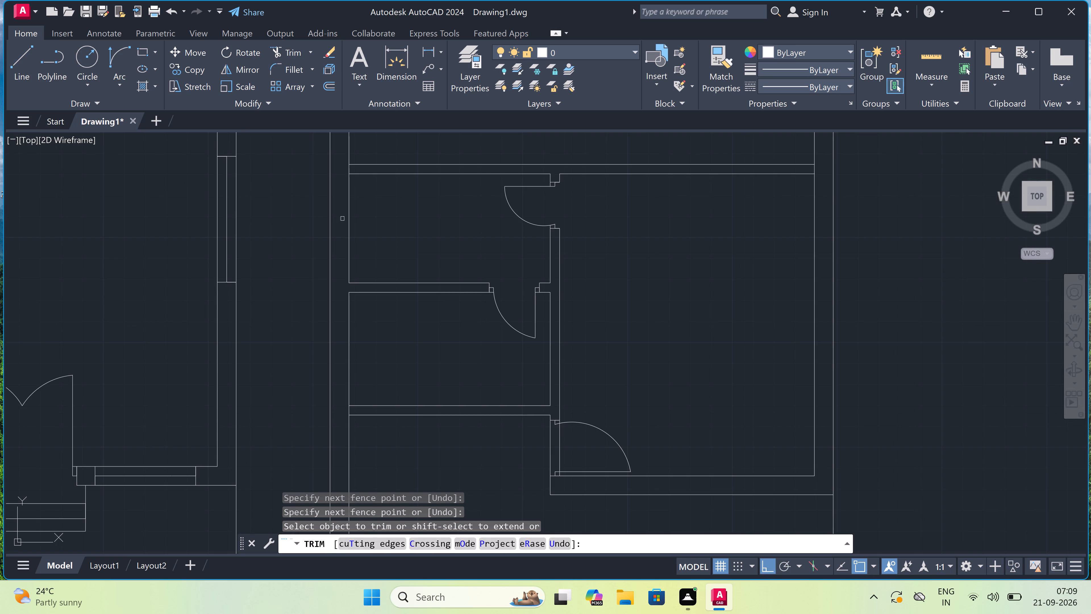
scroll(344, 163, "up", 4)
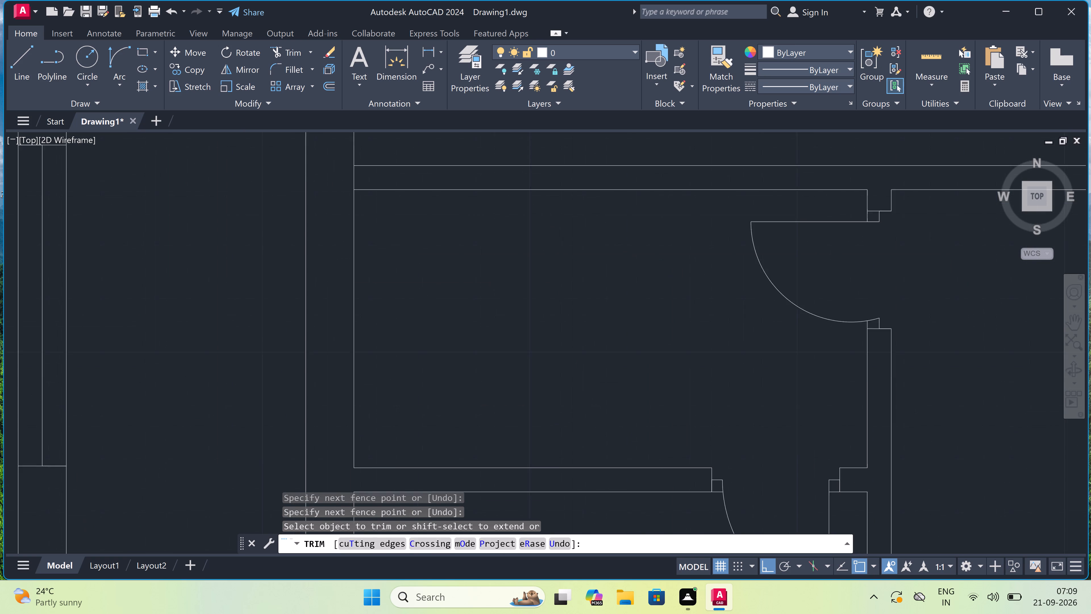
left_click(351, 200)
left_click(399, 200)
Trim the left outer wall's inner face between the two faces of the lowest horizontal partition.
scroll(400, 200, "down", 3)
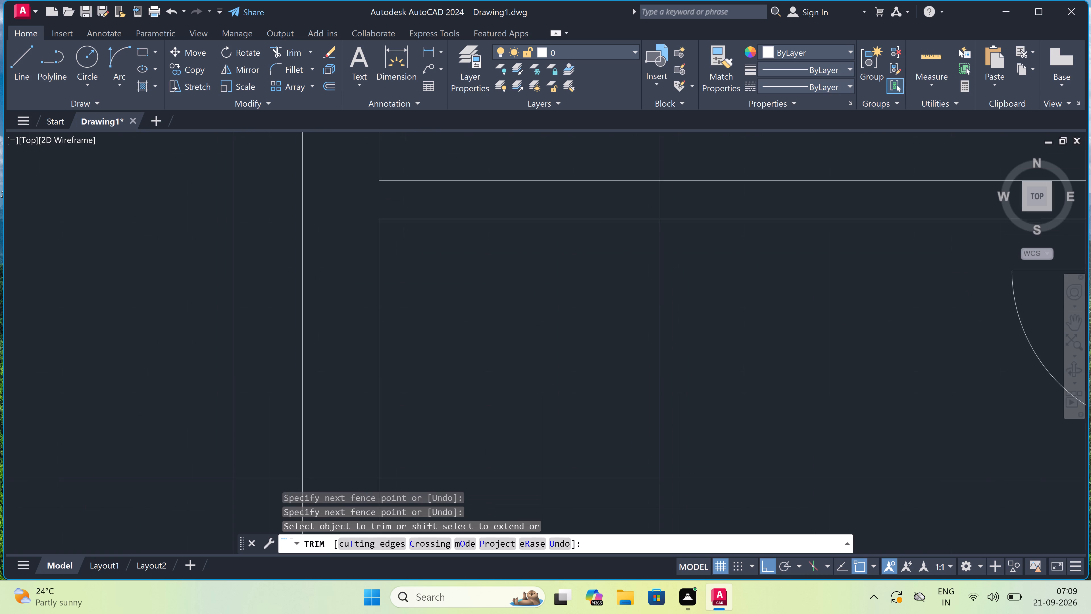
scroll(400, 200, "down", 4)
scroll(395, 261, "up", 1)
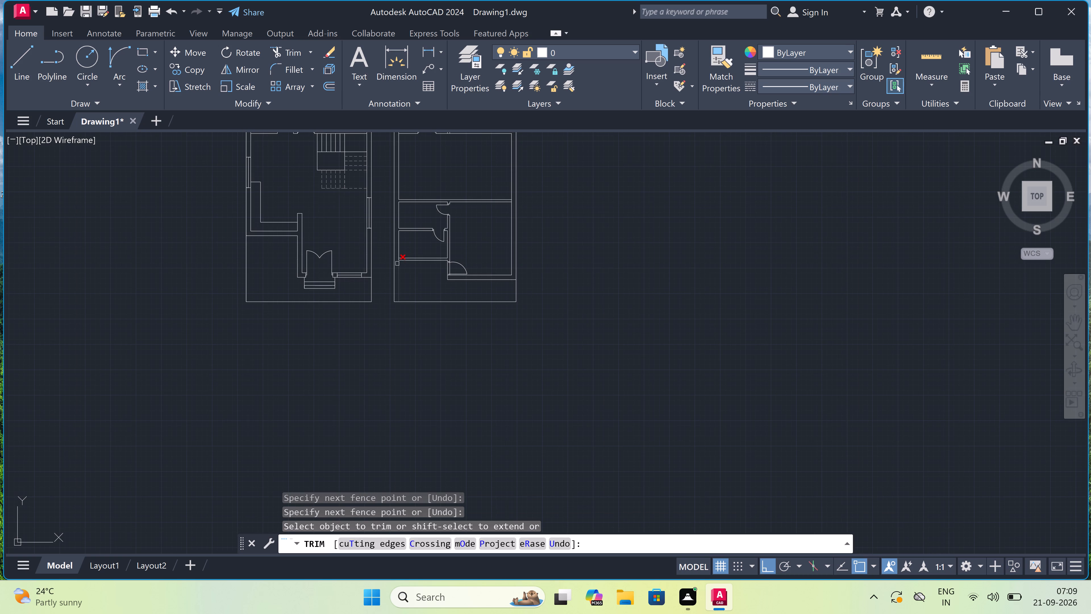
scroll(395, 260, "up", 4)
scroll(410, 241, "up", 2)
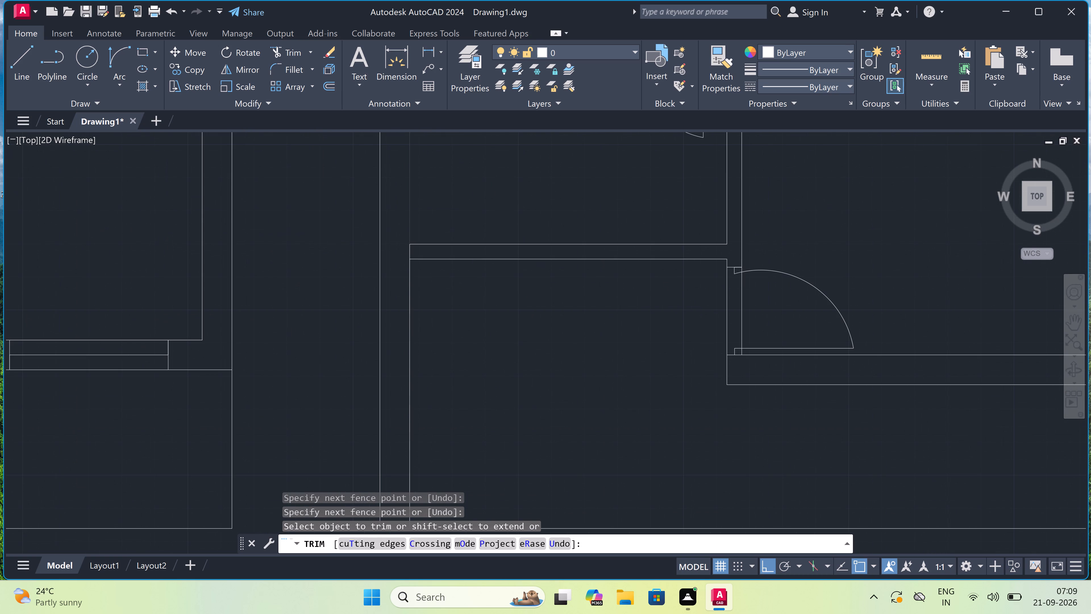
left_click(413, 260)
left_click(397, 269)
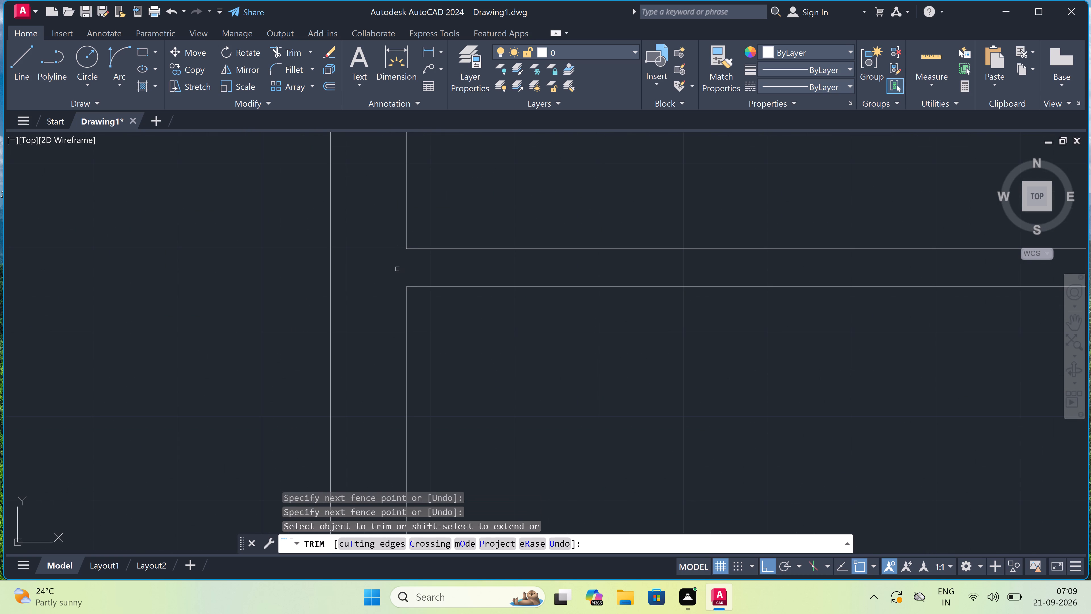
Trim both faces of the vertical partition between the jambs of the lowest door in the second plan.
scroll(398, 276, "down", 7)
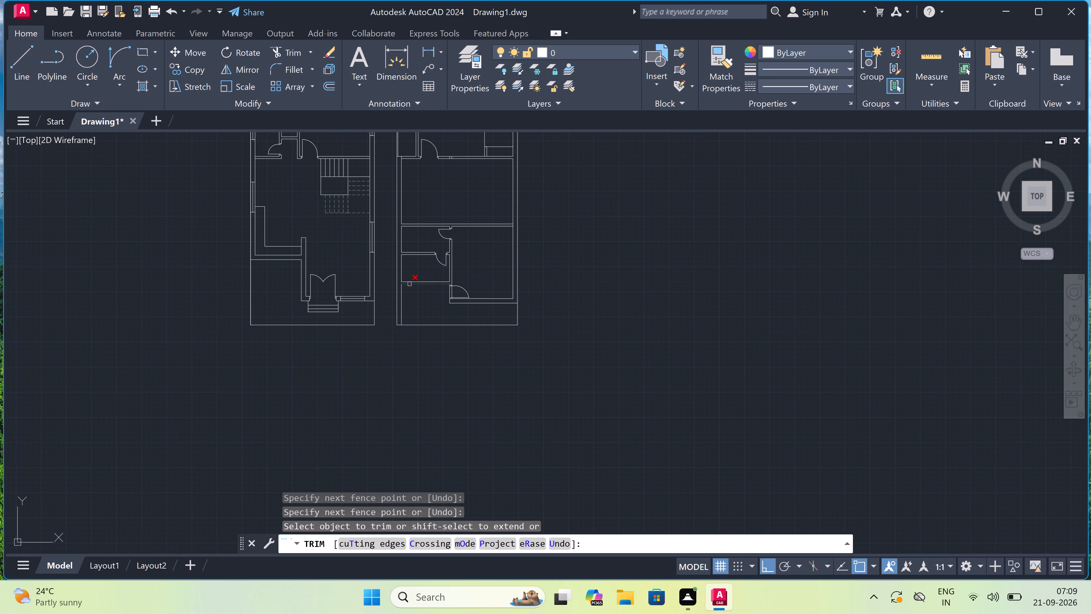
scroll(437, 287, "up", 2)
scroll(462, 293, "up", 1)
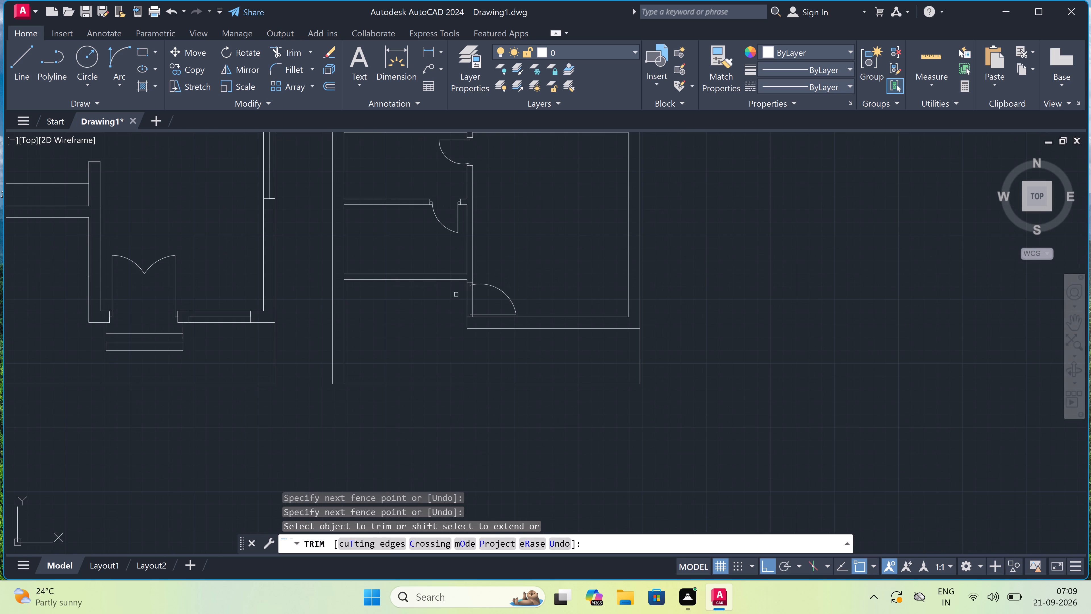
scroll(461, 292, "up", 1)
left_click(502, 304)
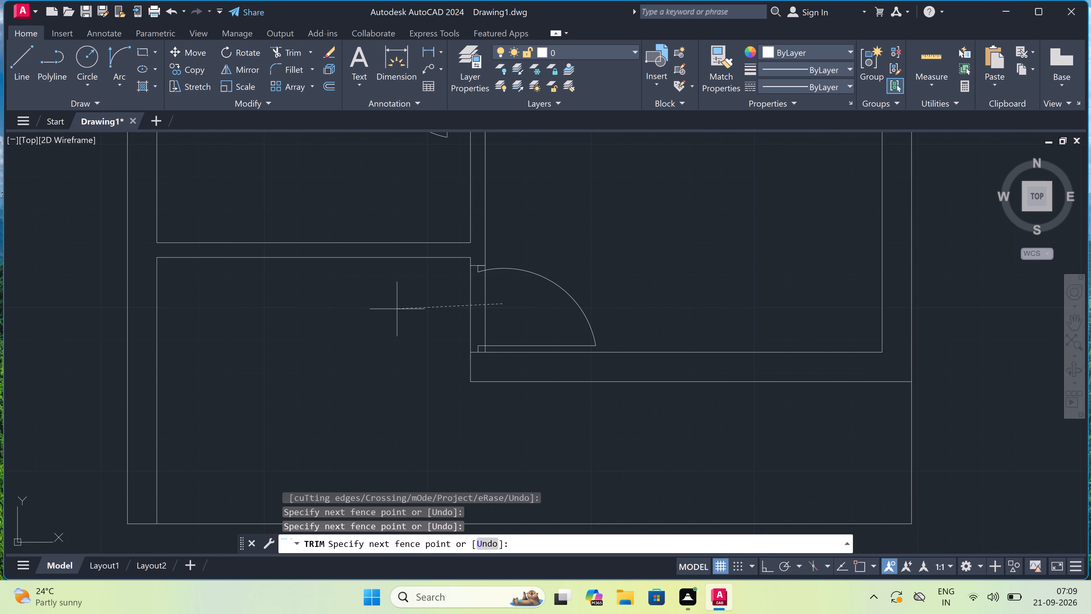
left_click(396, 310)
scroll(414, 369, "down", 5)
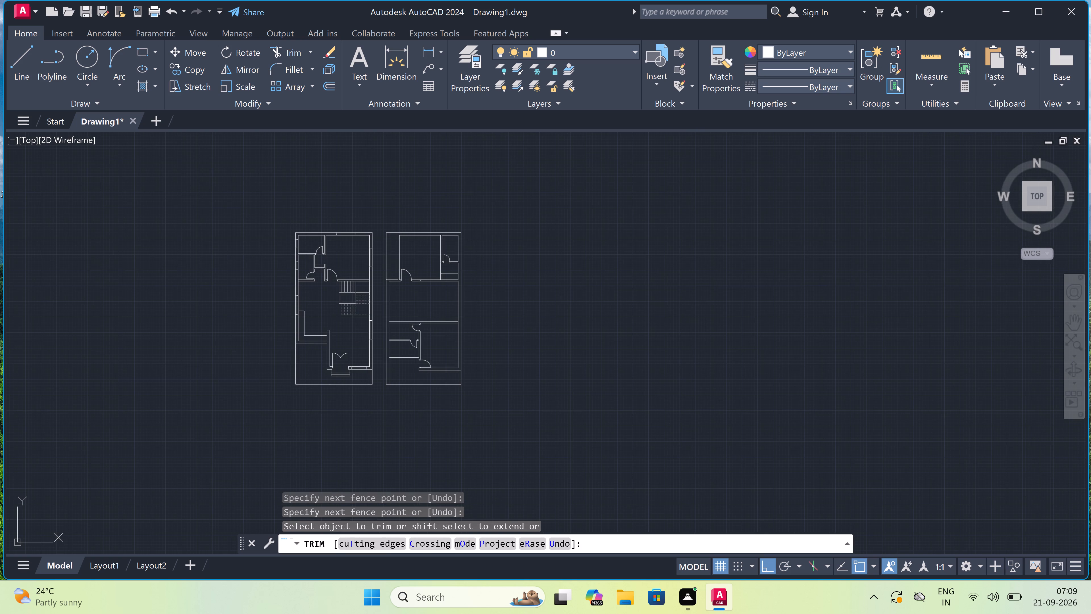
scroll(428, 300, "up", 3)
key("Escape")
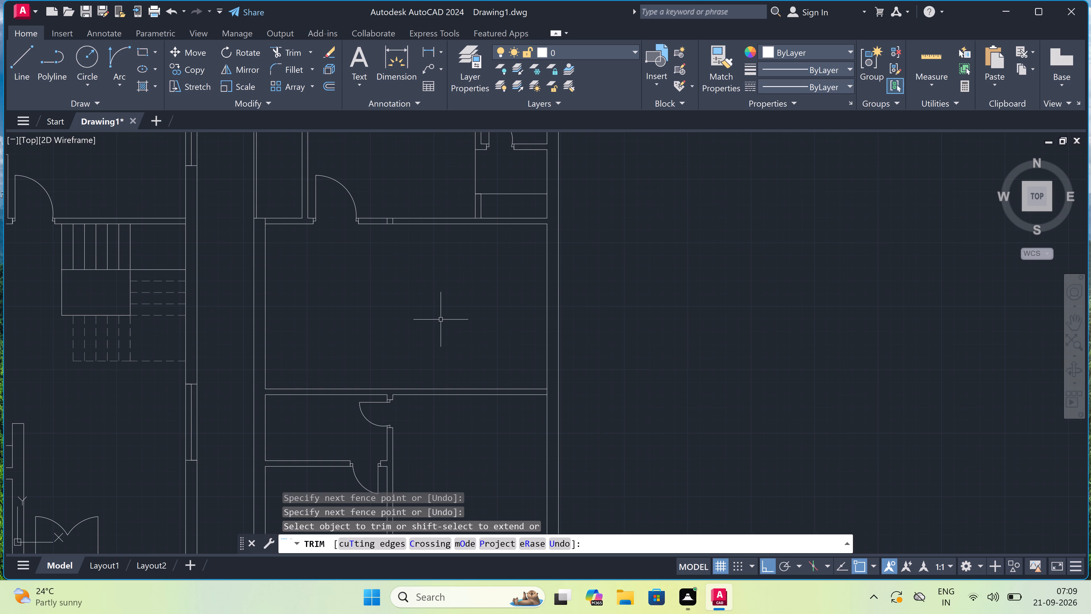
Draw a short line across the full-width partition above the small rooms, in line with the vertical partition's right face.
scroll(442, 322, "down", 2)
scroll(442, 366, "up", 2)
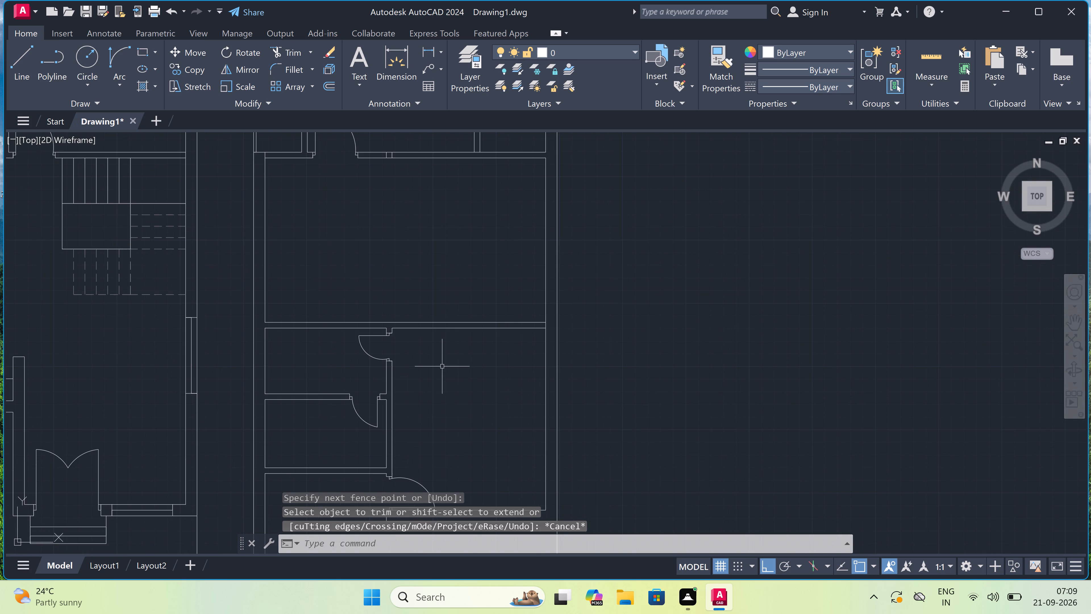
key("l")
key("space")
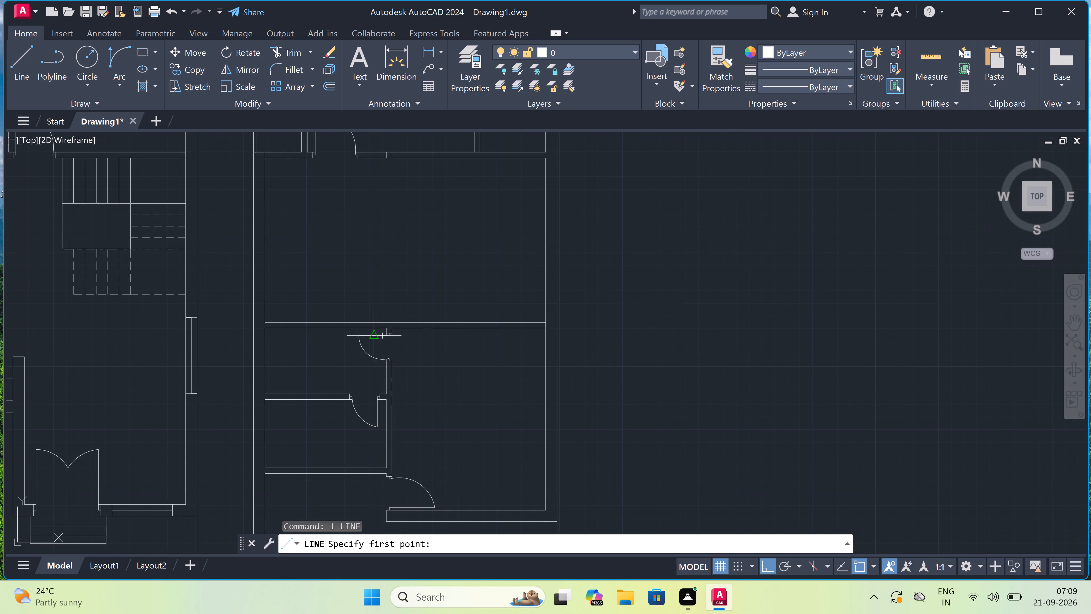
scroll(385, 325, "up", 4)
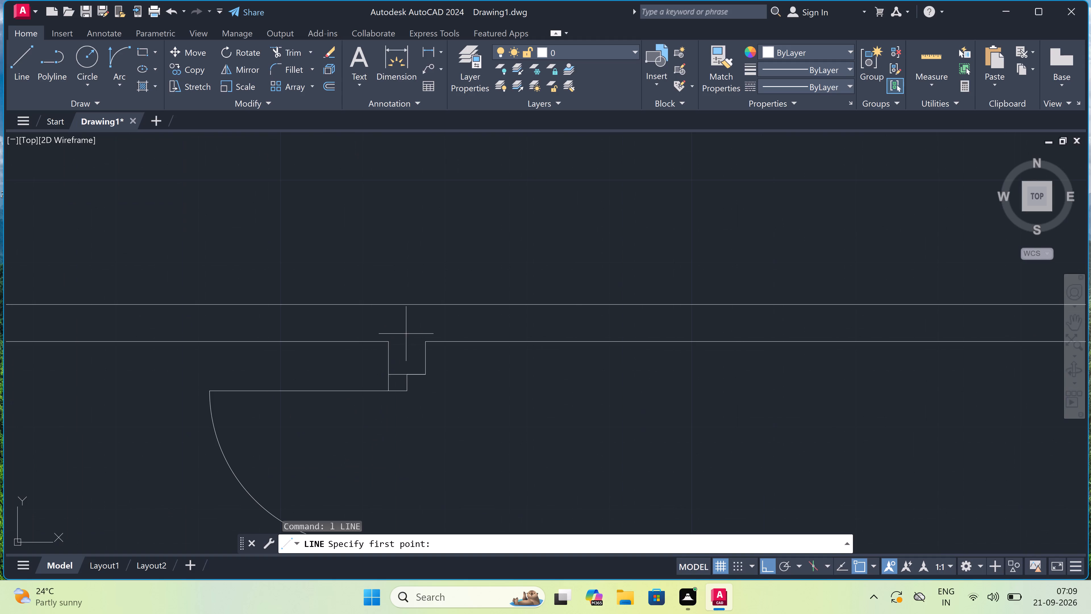
left_click(424, 341)
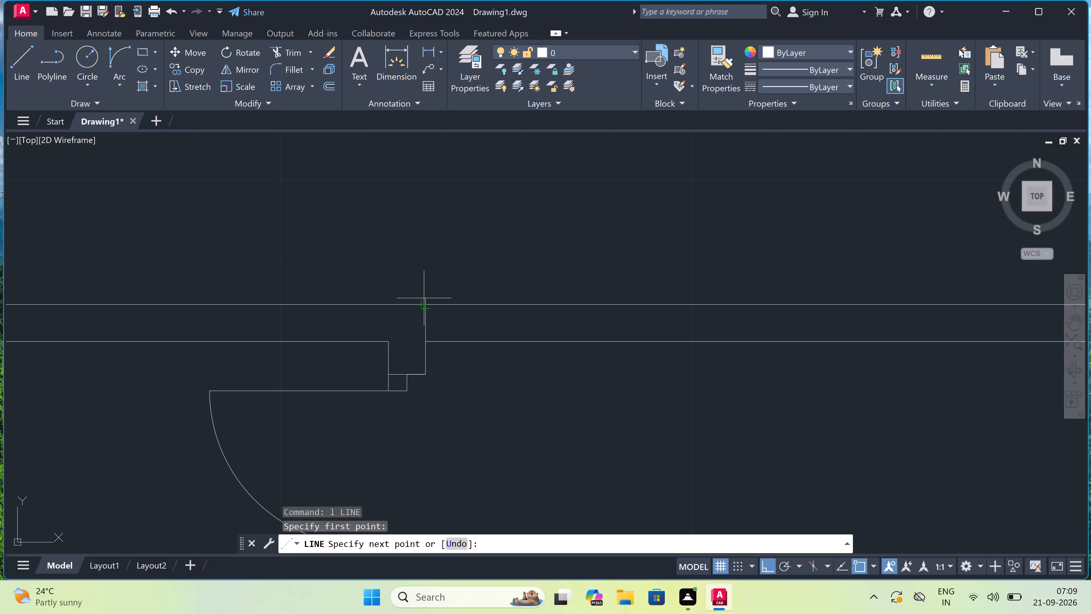
left_click(430, 305)
key("Escape")
Draw a second short line across the full-width partition, between the vertical partition and the right outer wall.
scroll(427, 282, "down", 2)
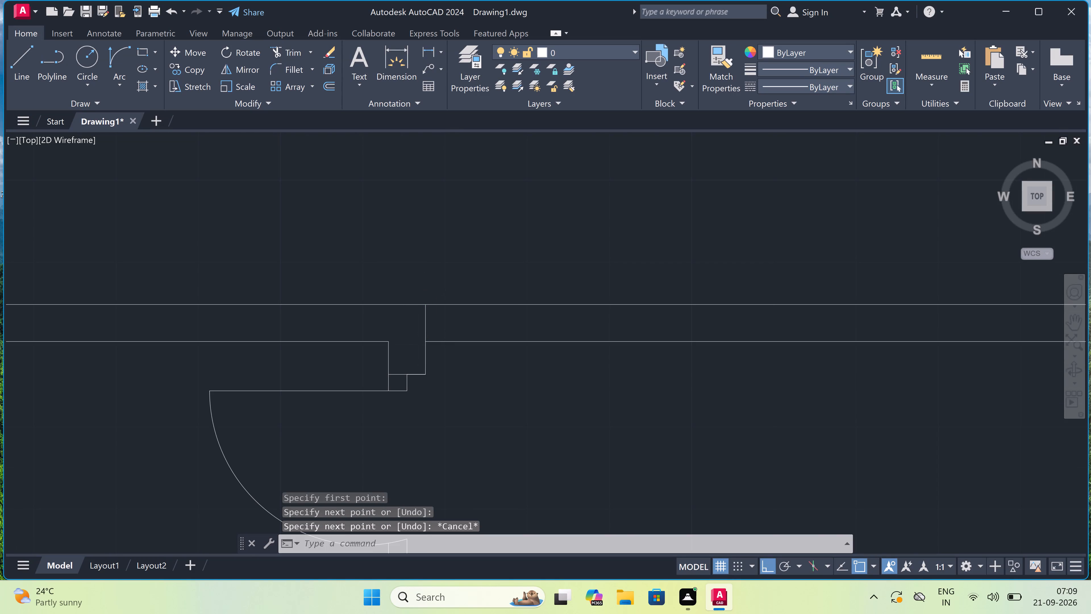
scroll(427, 282, "down", 3)
key("space")
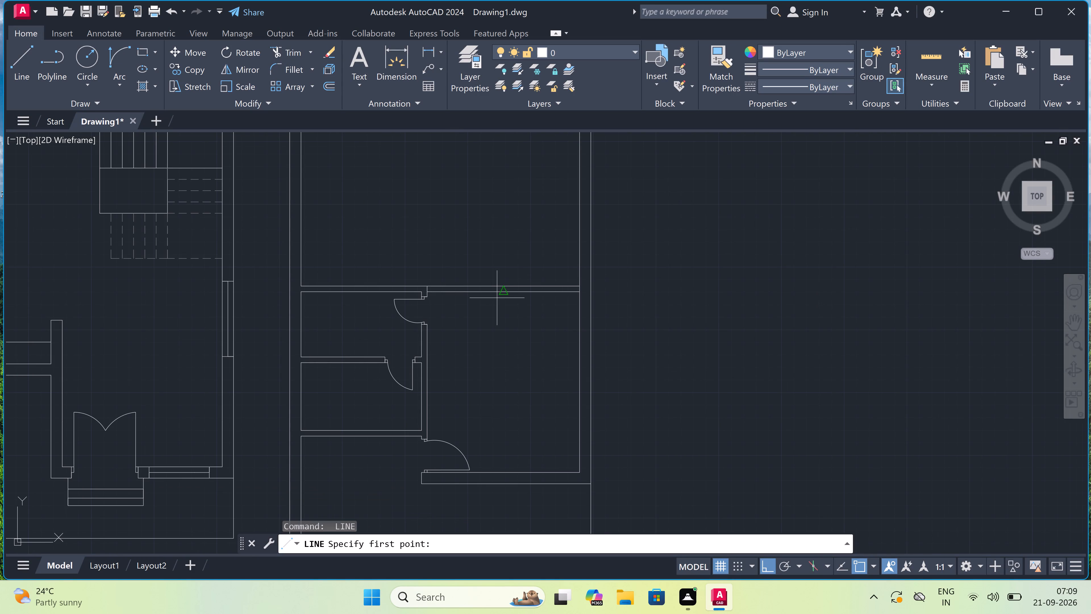
scroll(497, 302, "up", 1)
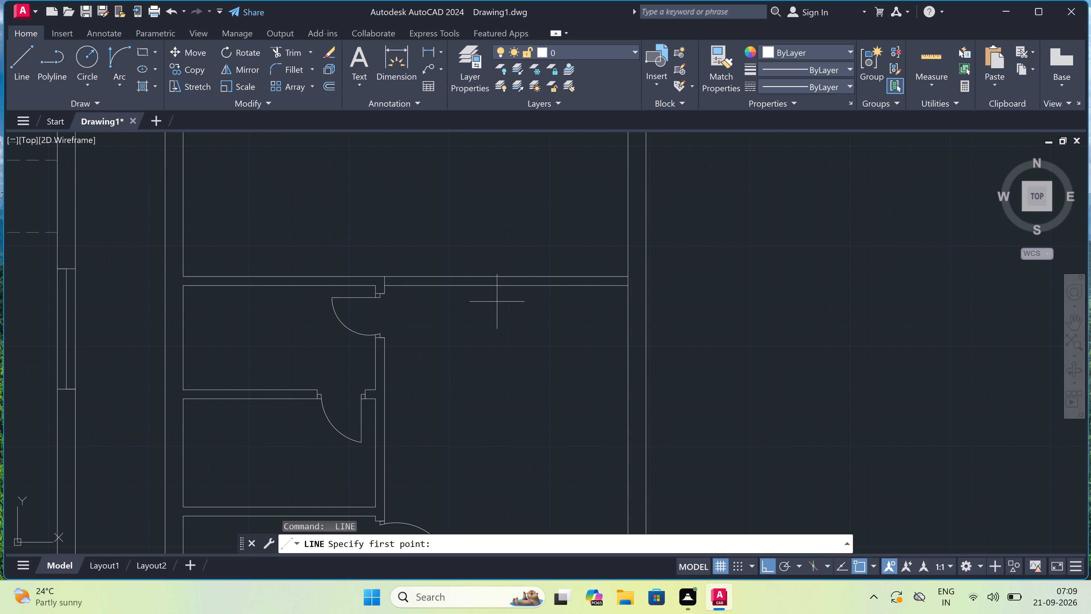
left_click(485, 283)
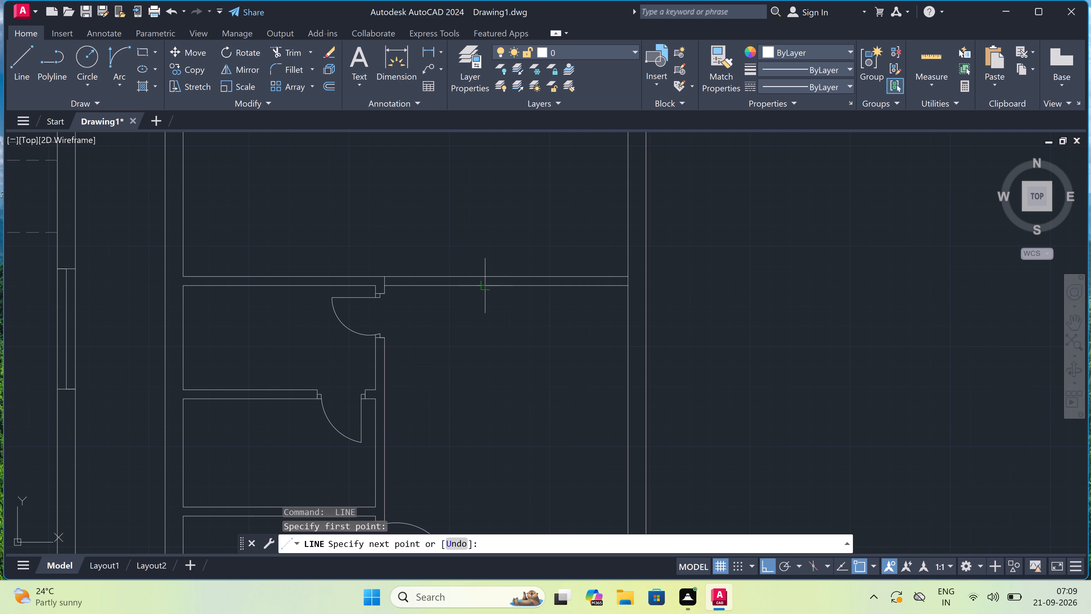
left_click(483, 275)
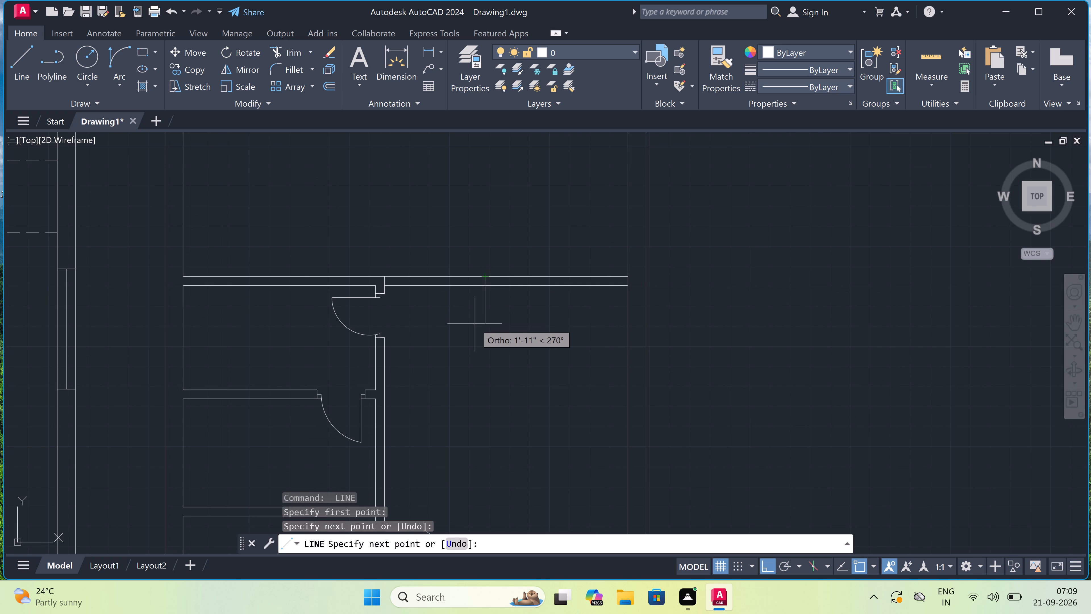
key("Escape")
Trim both faces of the full-width partition between the two short lines to form an opening.
type("tr")
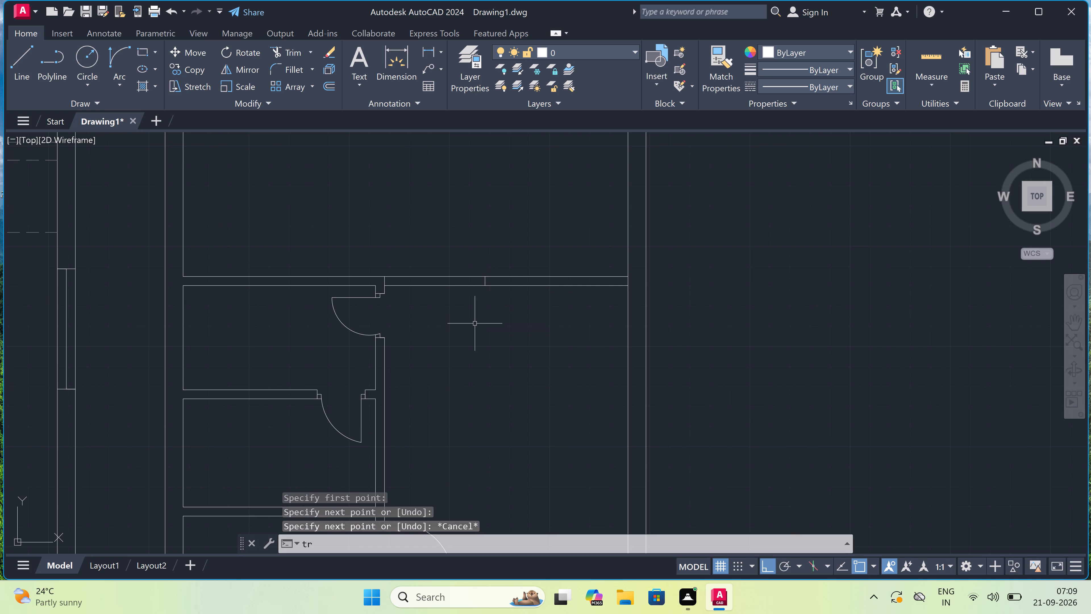
key("space")
left_click(455, 325)
left_click(438, 271)
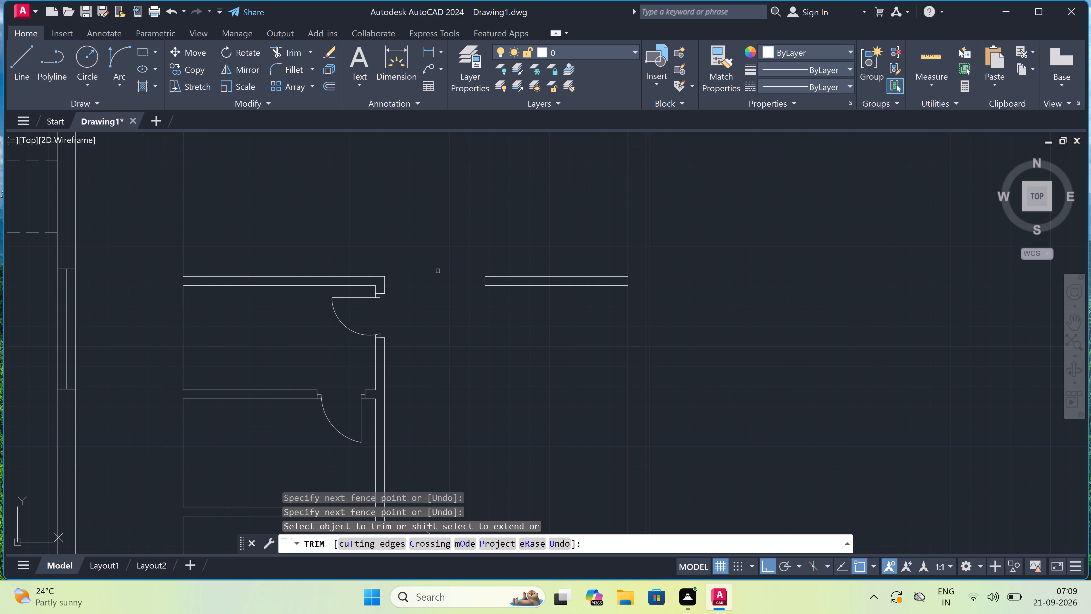
Trim away the two leftover short cross lines in the upper horizontal partition, just right of its door.
scroll(450, 306, "down", 5)
scroll(443, 267, "up", 3)
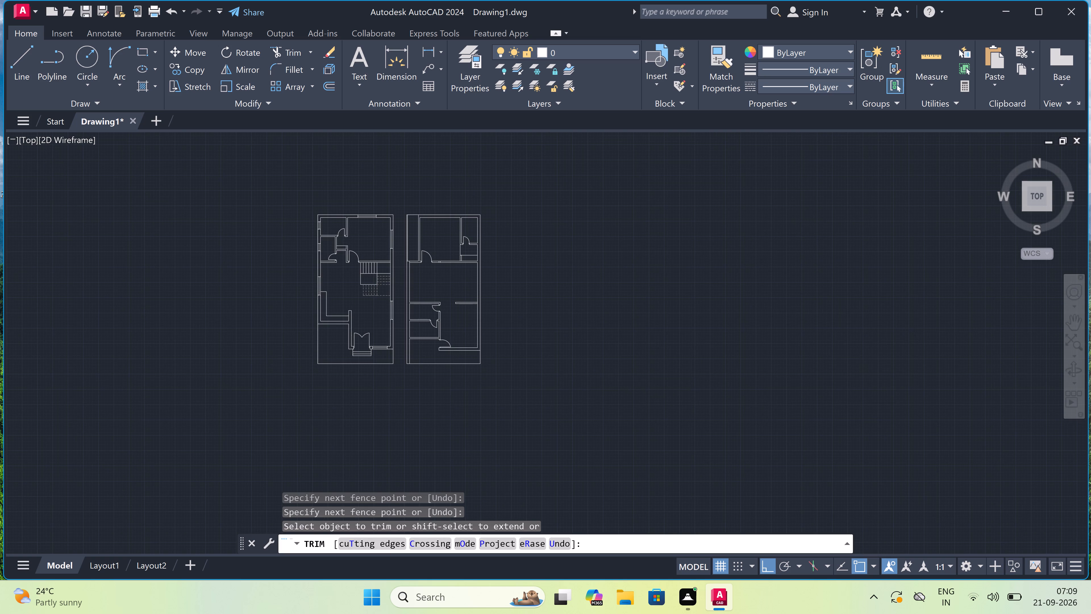
scroll(406, 239, "up", 3)
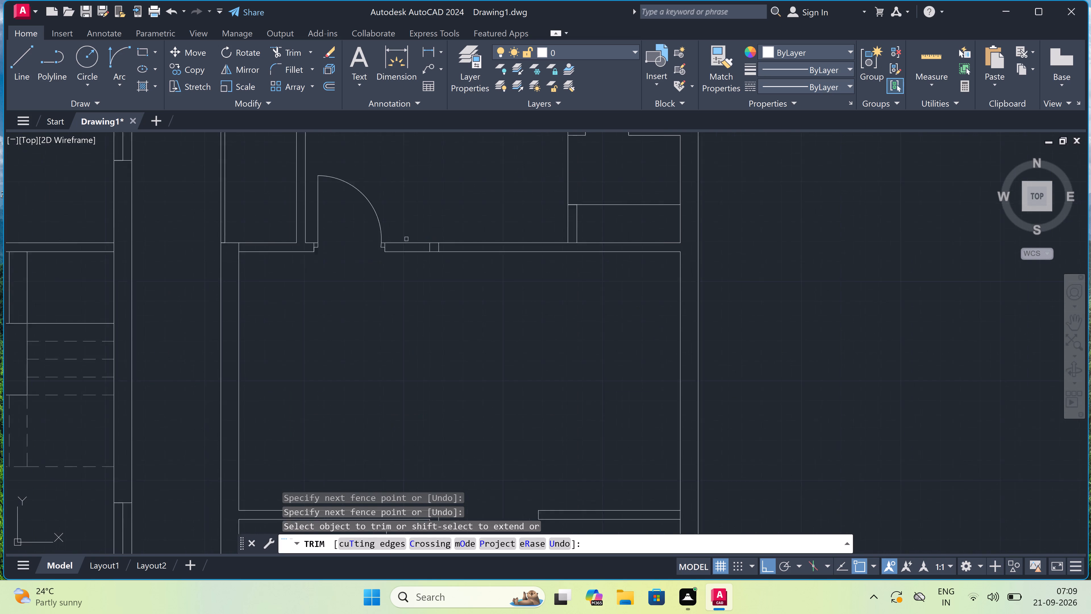
scroll(418, 254, "up", 2)
left_click(418, 254)
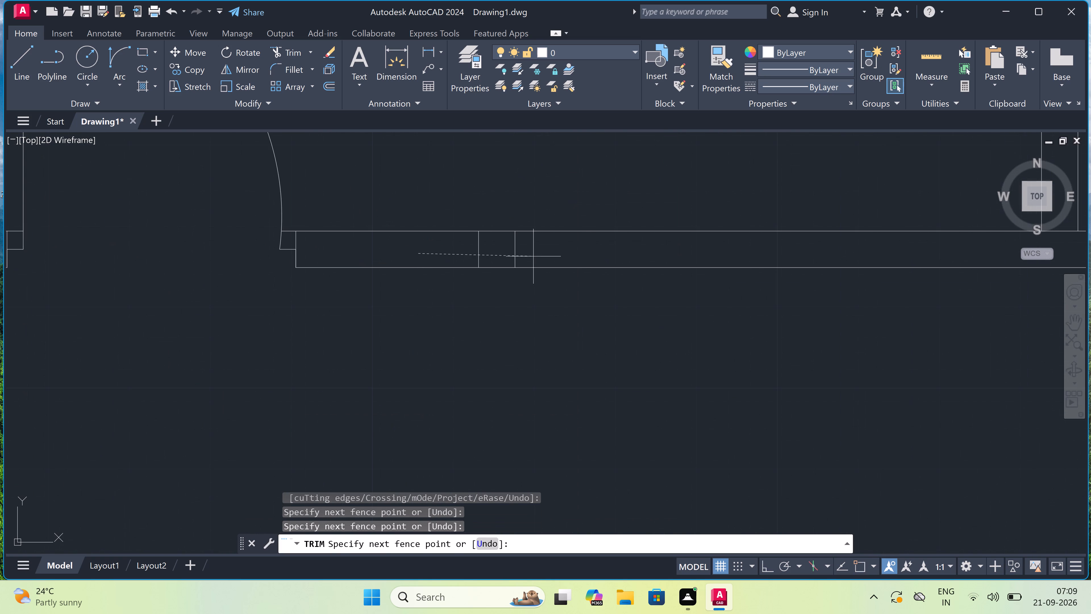
left_click(587, 255)
scroll(551, 266, "down", 7)
scroll(558, 288, "up", 2)
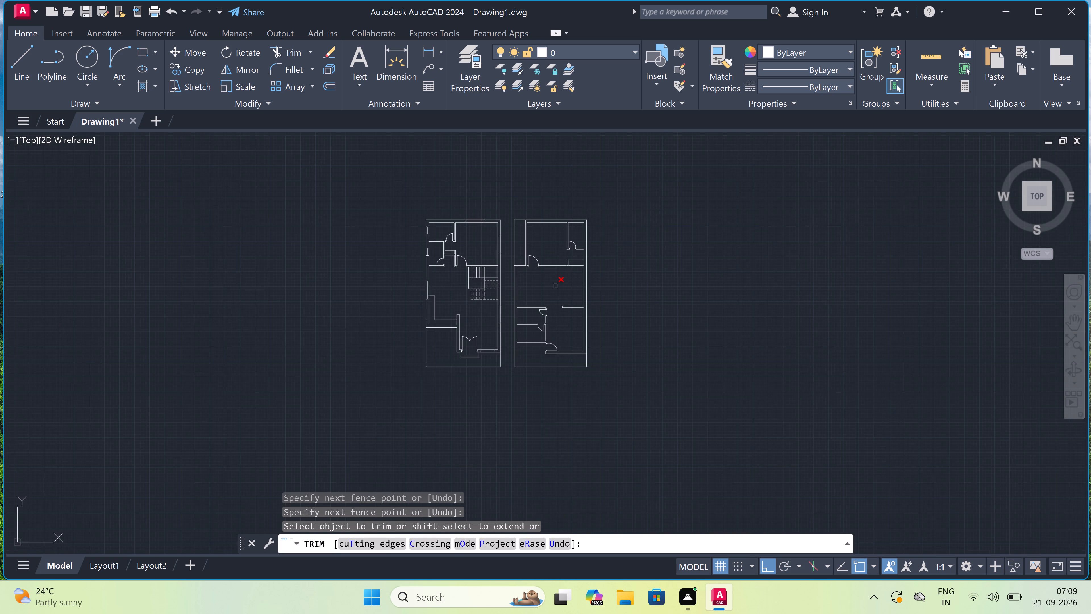
key("Escape")
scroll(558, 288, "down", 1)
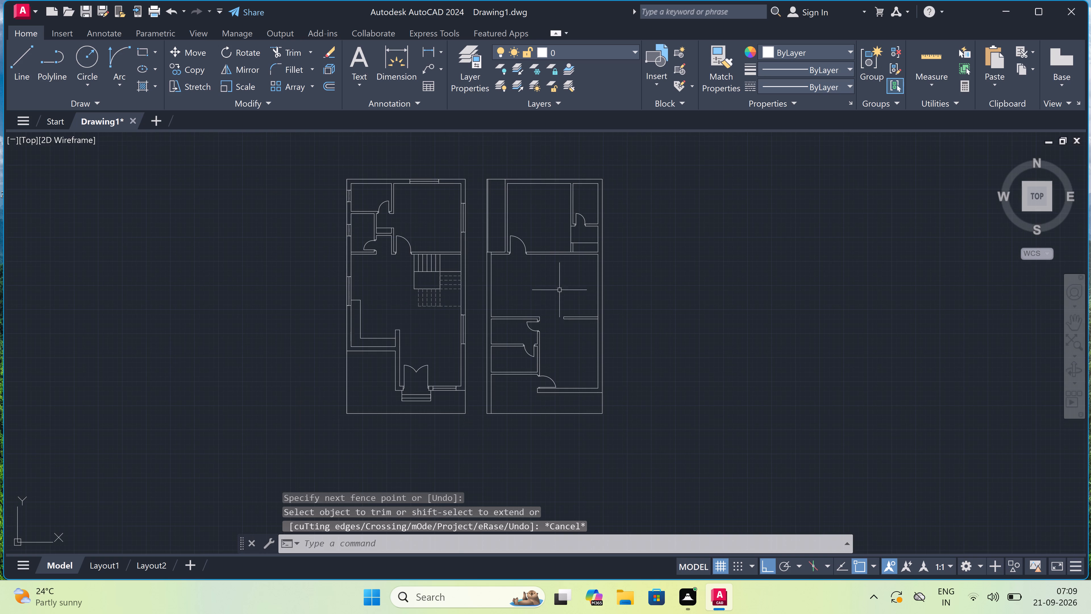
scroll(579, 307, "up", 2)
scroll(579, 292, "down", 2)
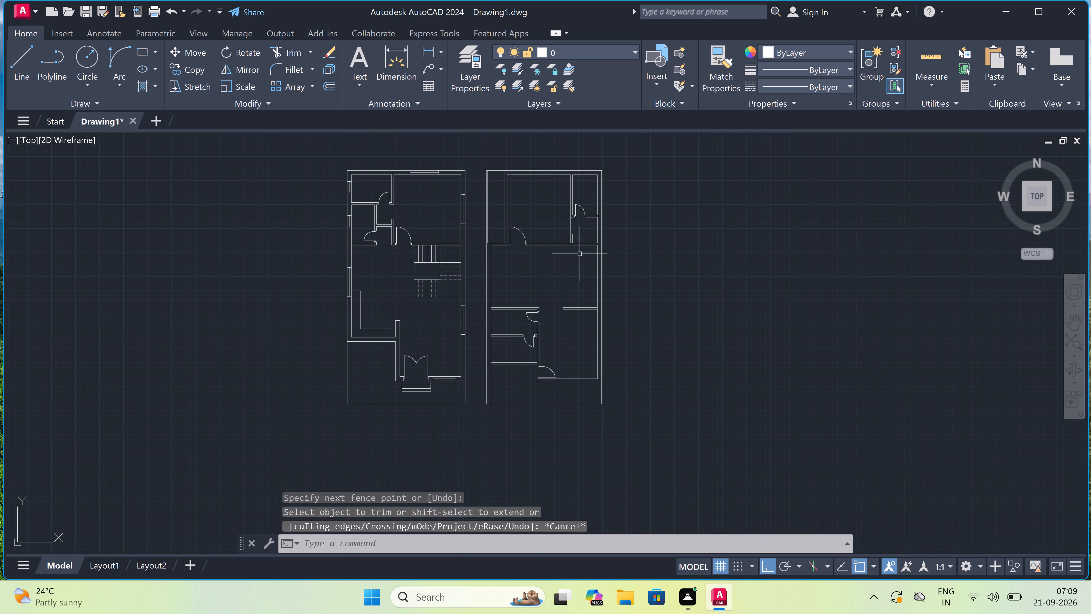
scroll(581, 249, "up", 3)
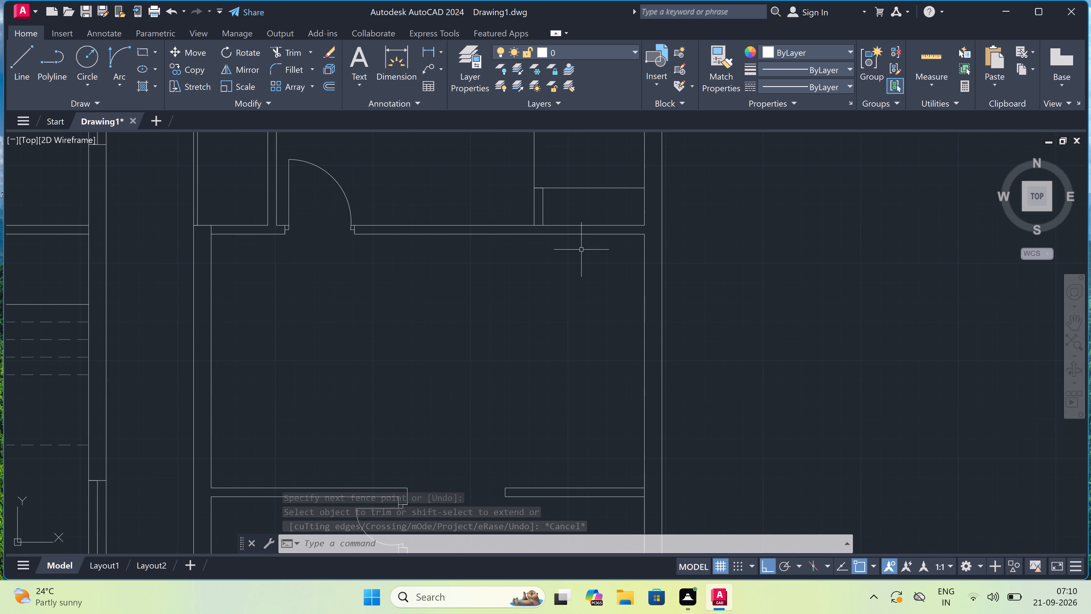
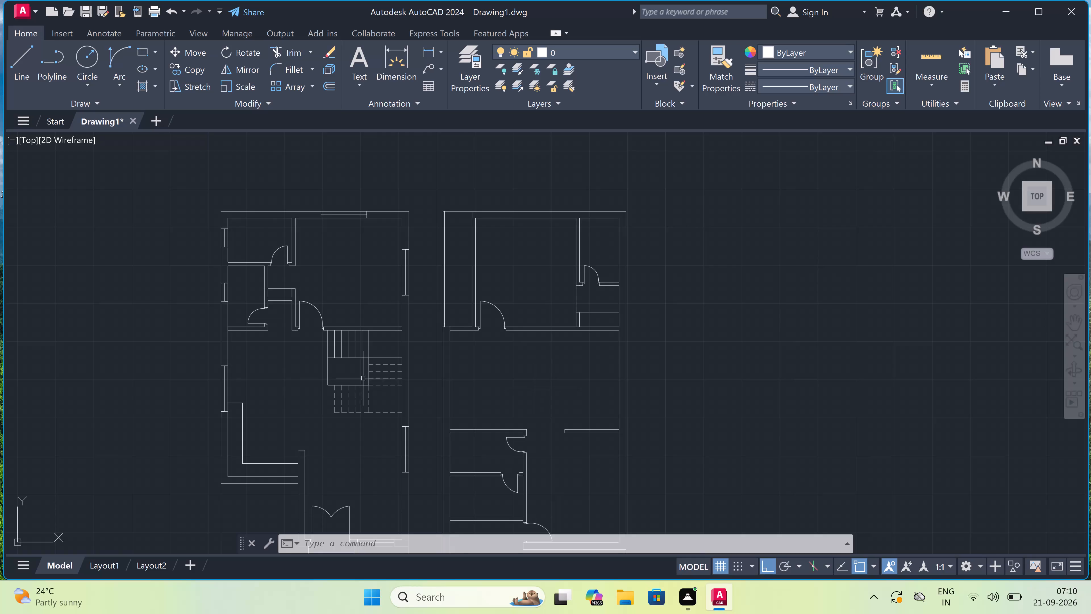
Copy the whole staircase from the left floor plan into the right plan, against its right wall at the short partition's top edge.
scroll(316, 374, "up", 1)
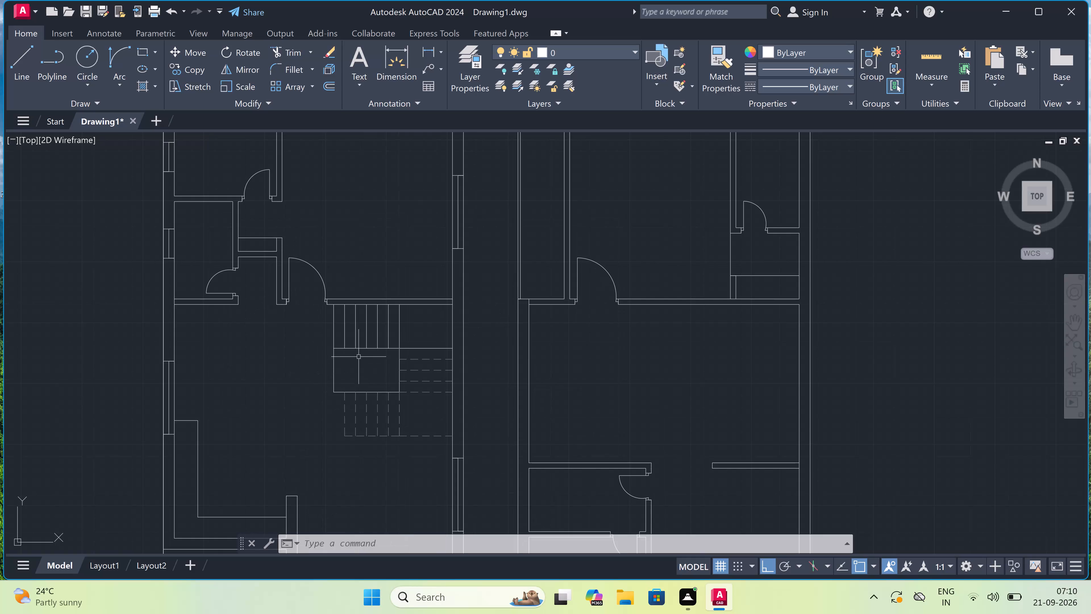
left_click_drag(421, 325, 423, 326)
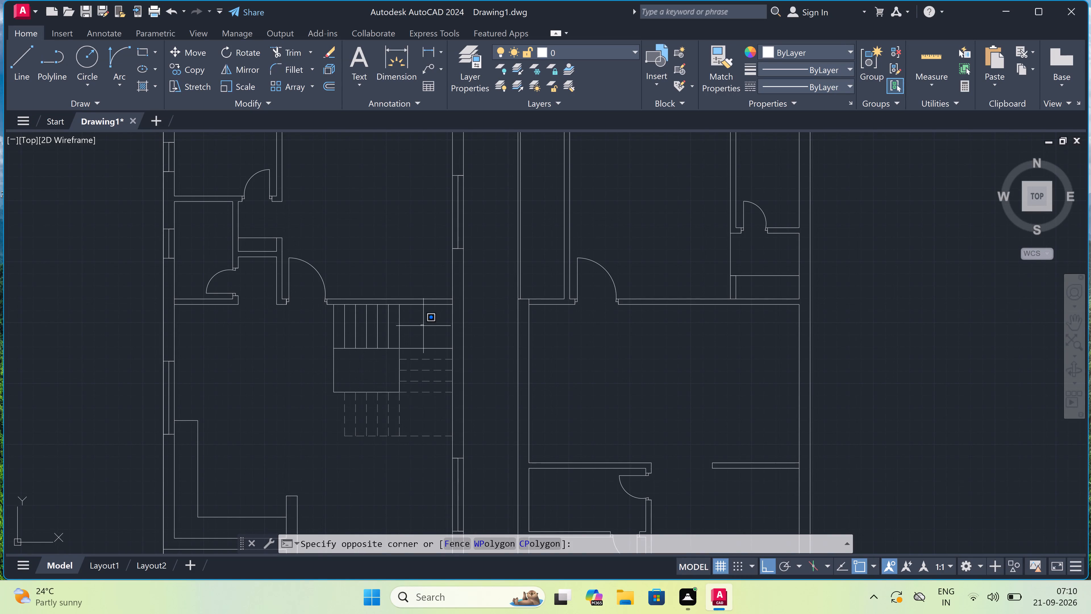
left_click(277, 452)
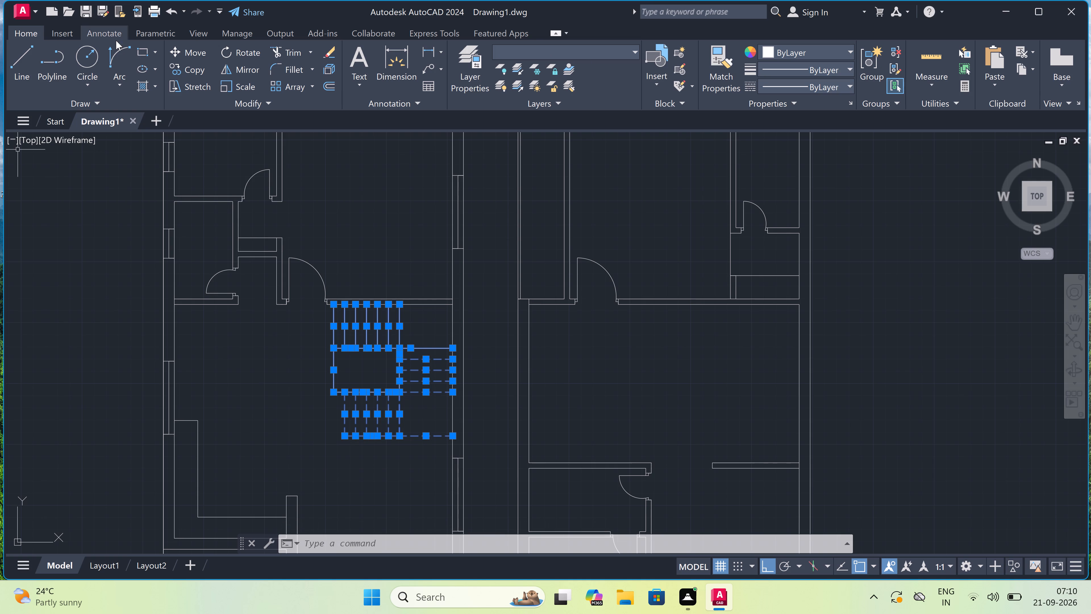
left_click(197, 70)
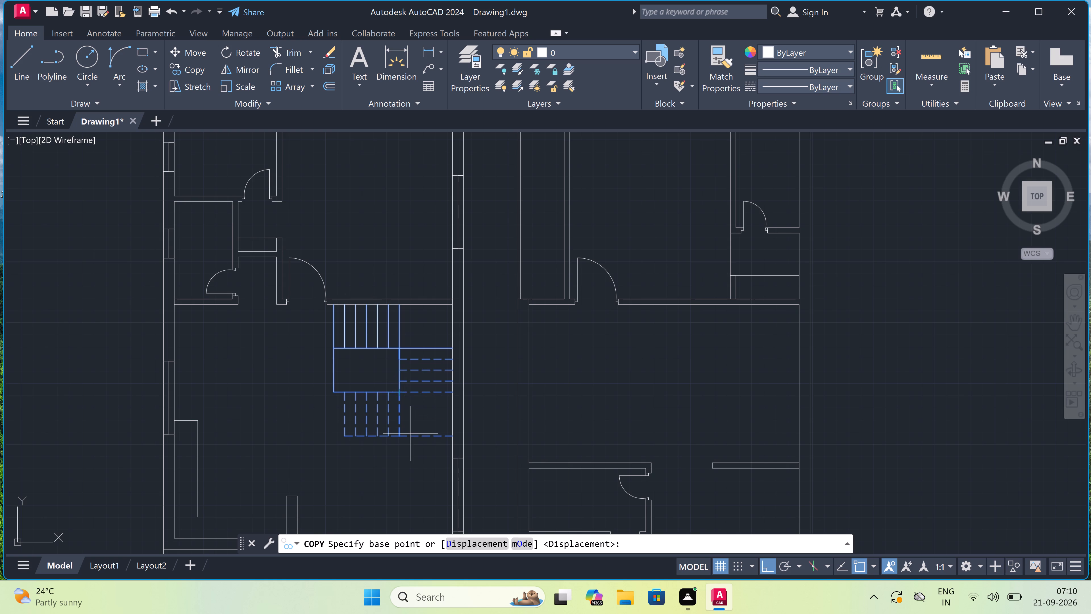
left_click(455, 439)
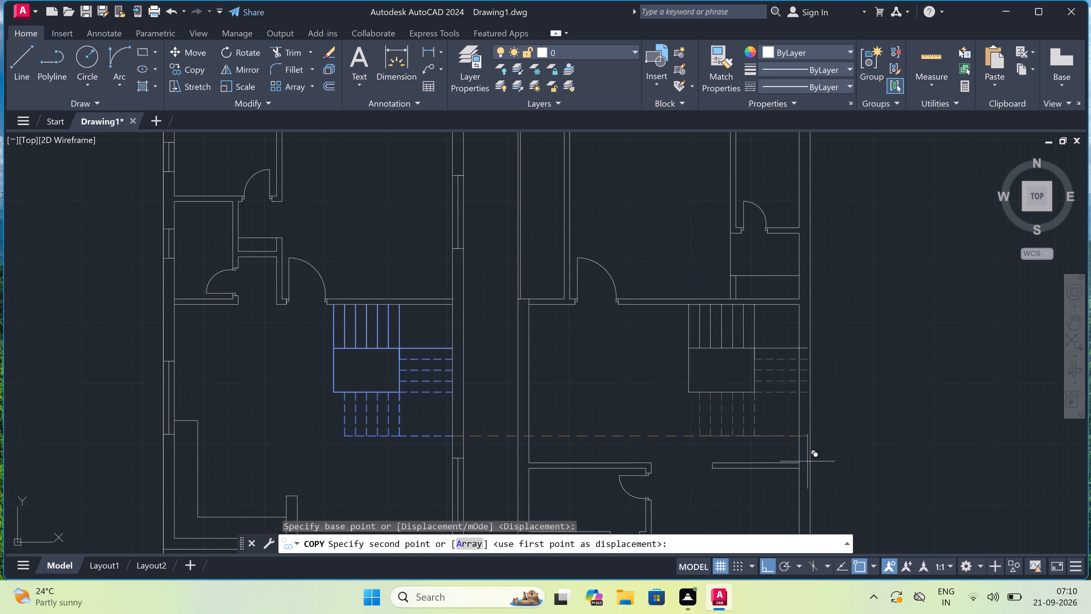
scroll(797, 453, "up", 3)
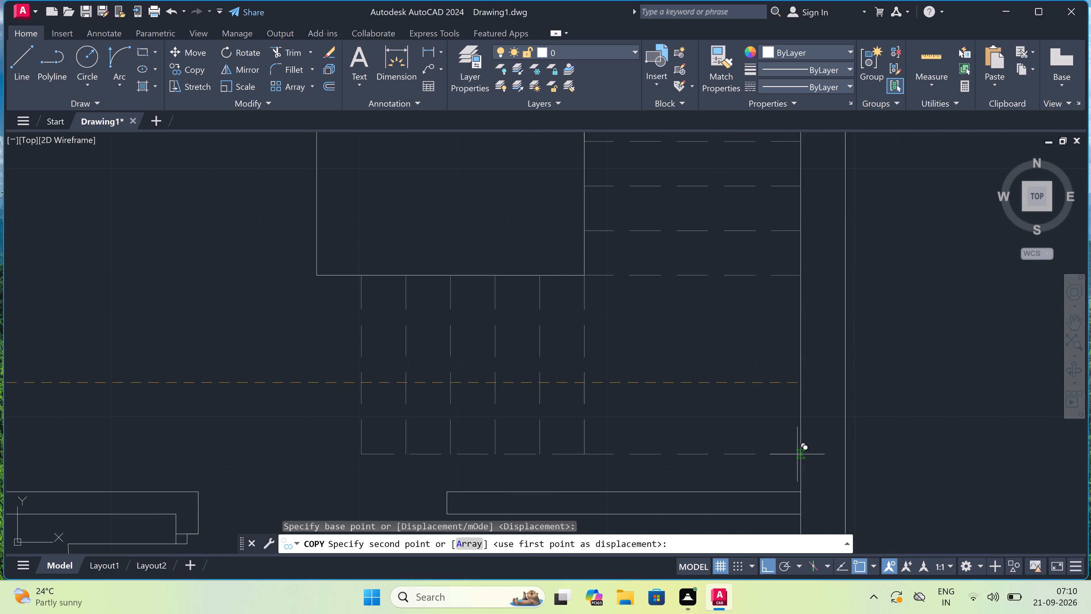
left_click(799, 488)
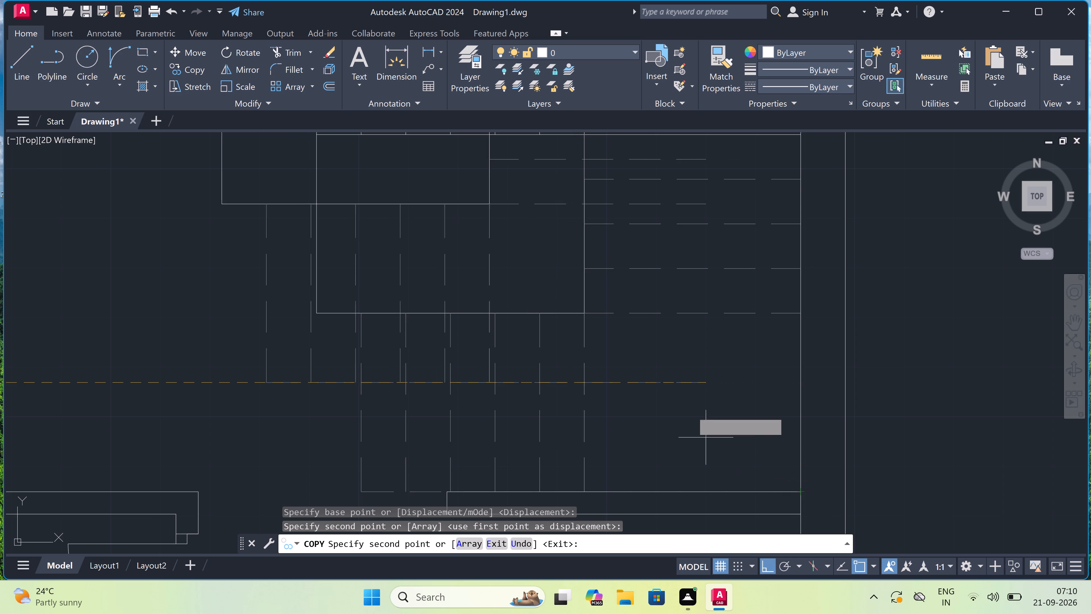
scroll(690, 410, "down", 4)
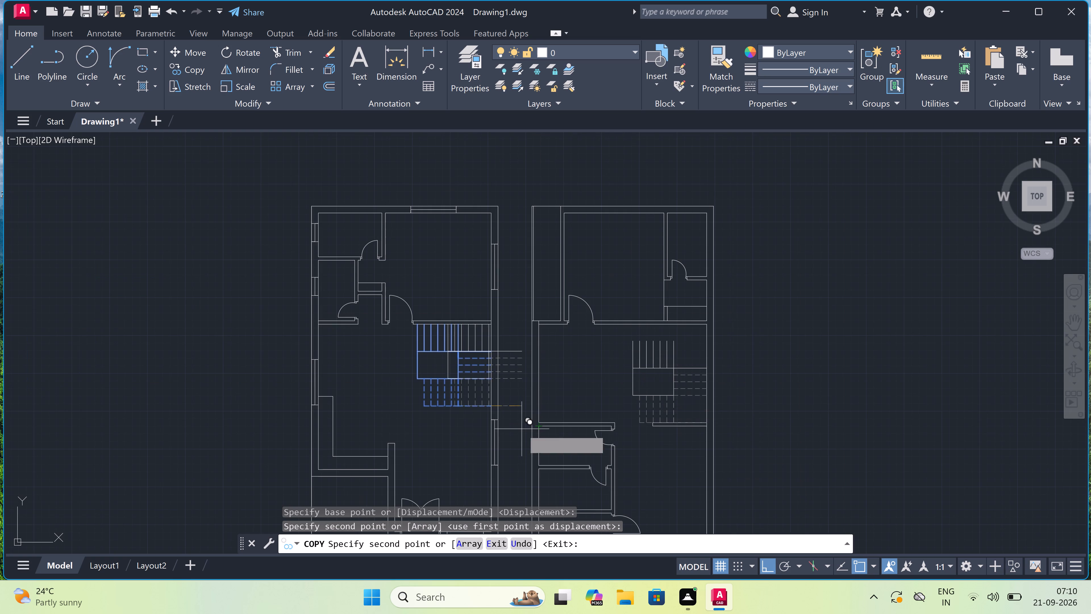
key("Escape")
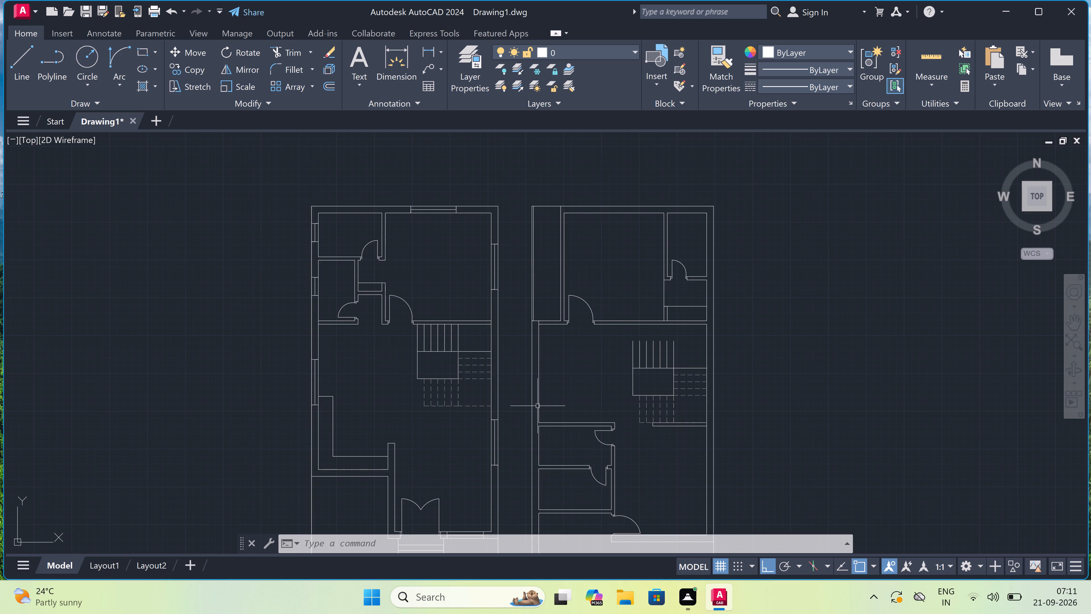
Move the copied staircase straight up so its upper flight meets the wall below the top room.
scroll(605, 387, "up", 2)
left_click_drag(834, 300, 835, 309)
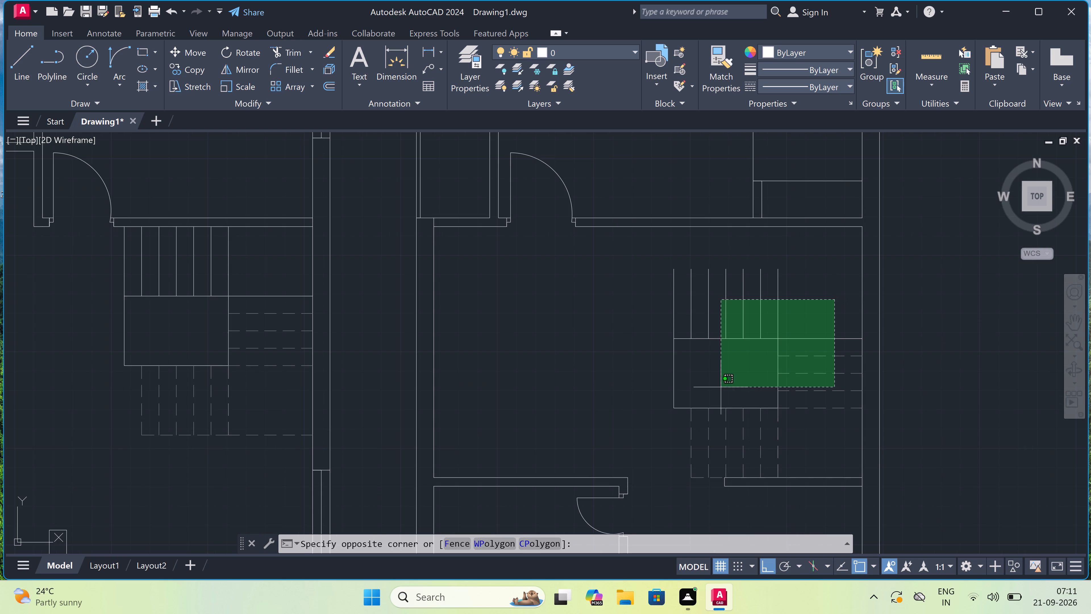
left_click(657, 418)
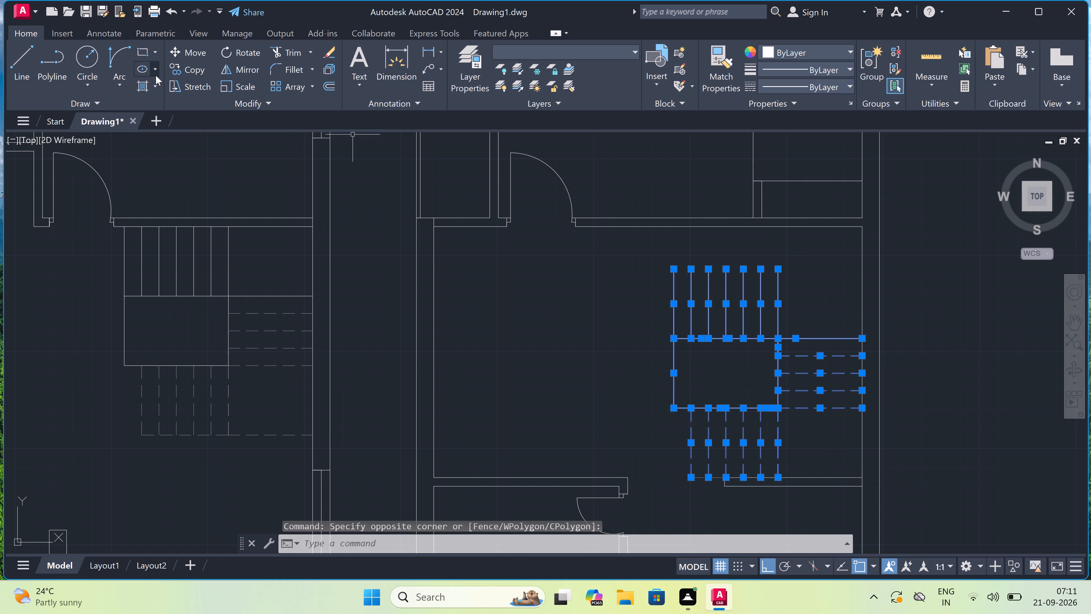
left_click(188, 48)
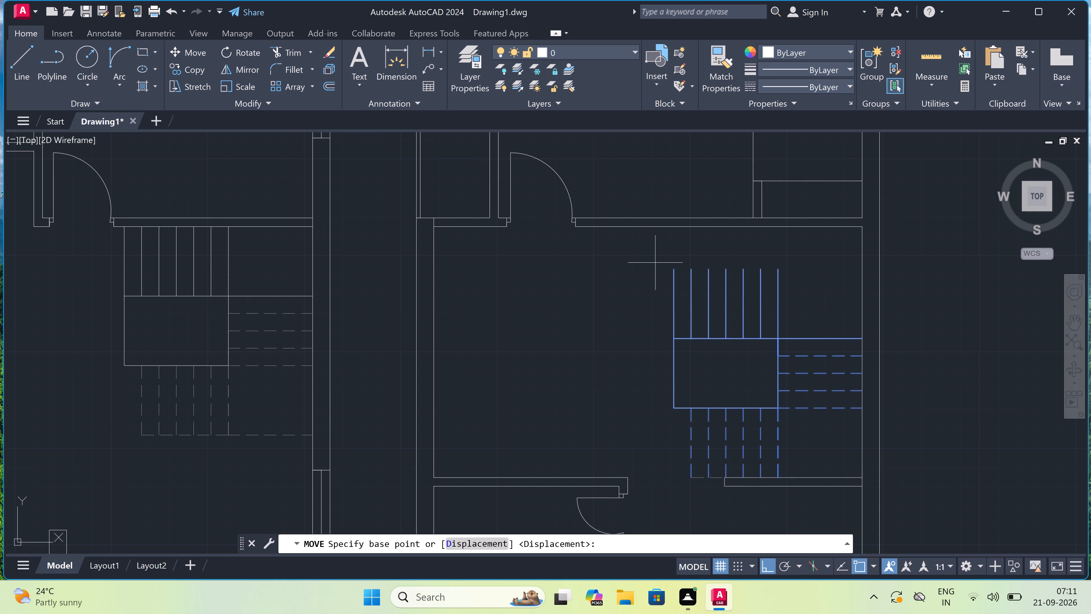
left_click(671, 268)
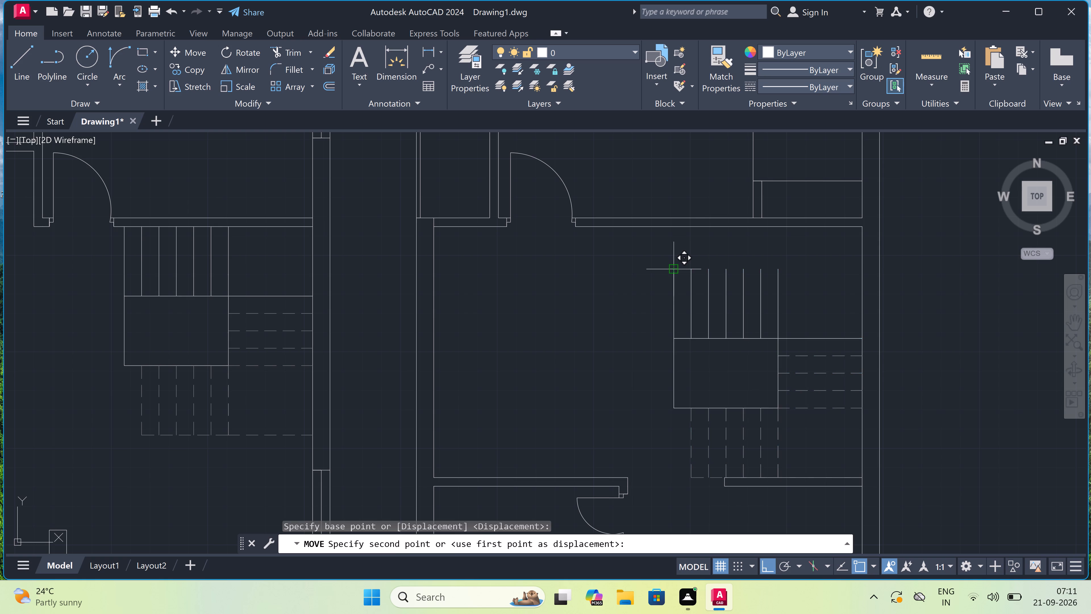
left_click(674, 224)
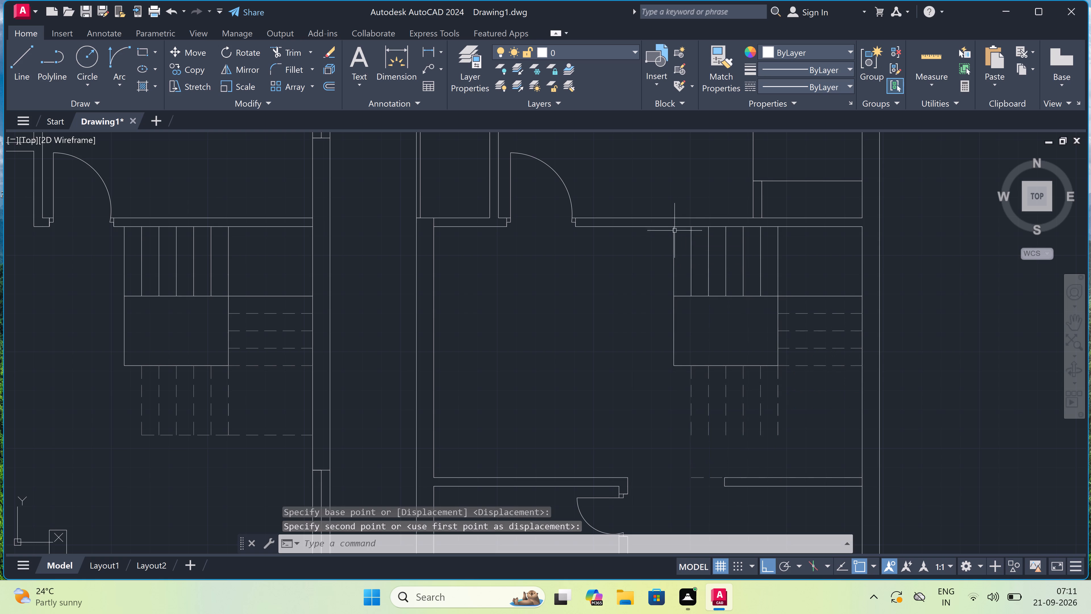
Trim away the leftover dashed line beside the end of the short partition below the copied staircase.
scroll(672, 237, "down", 2)
scroll(690, 339, "up", 1)
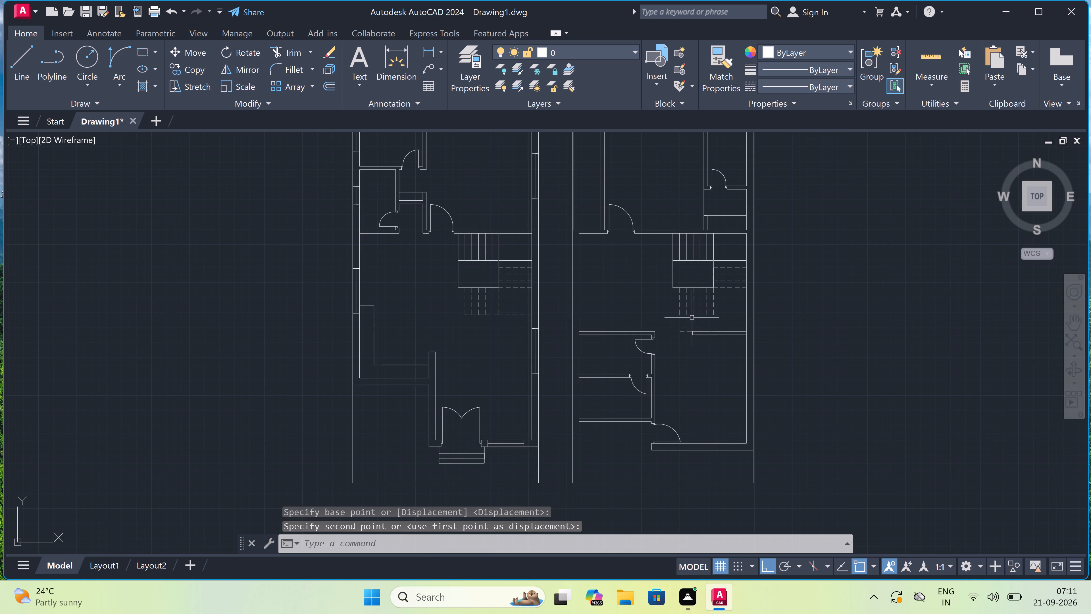
scroll(689, 341, "up", 3)
scroll(678, 328, "down", 1)
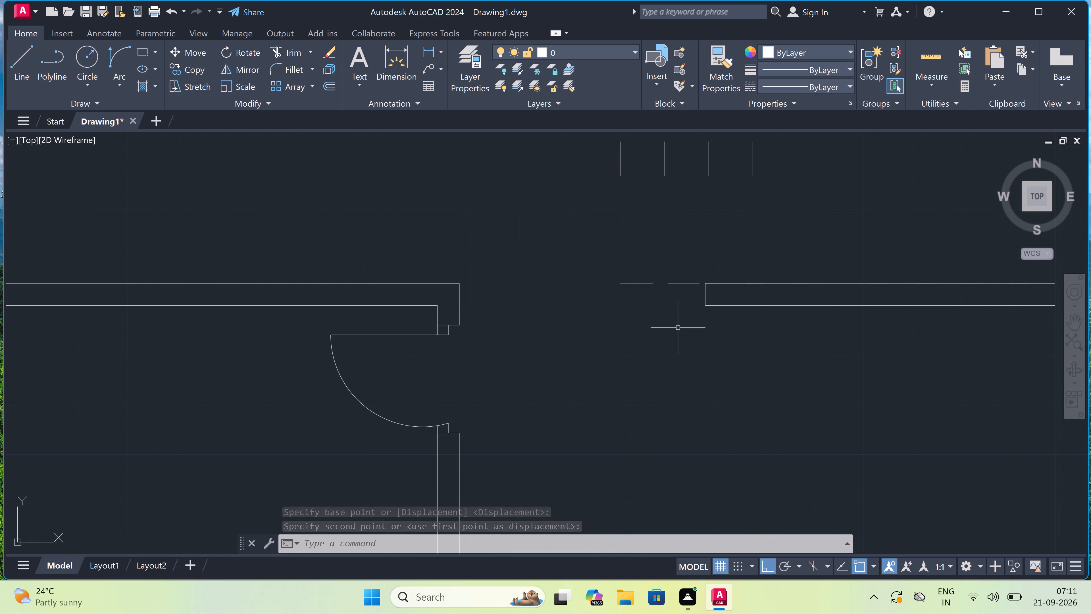
key("t")
key("r")
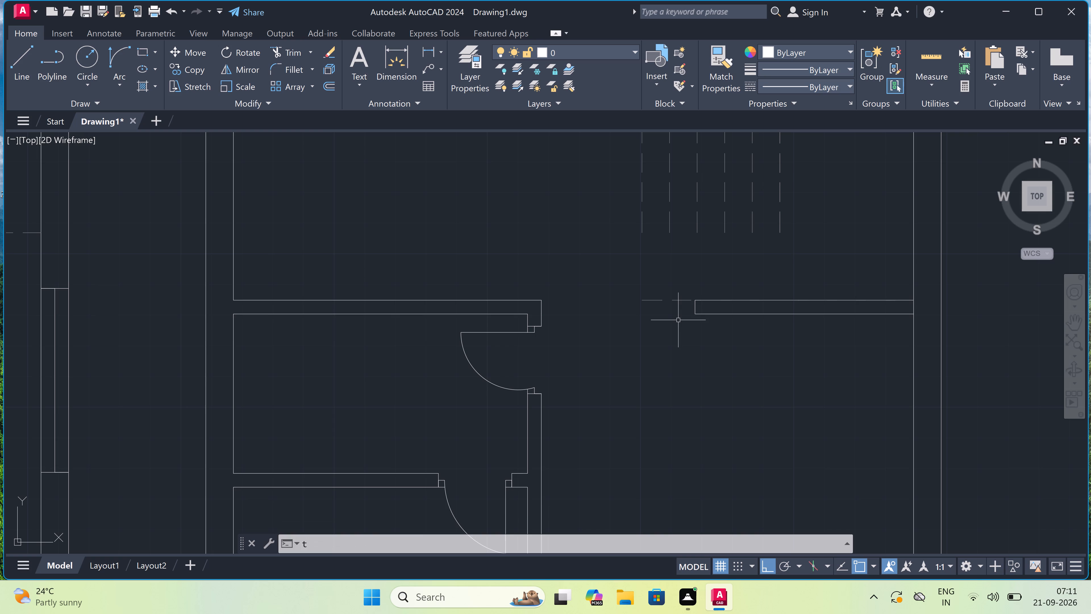
key("space")
left_click(680, 315)
left_click(686, 285)
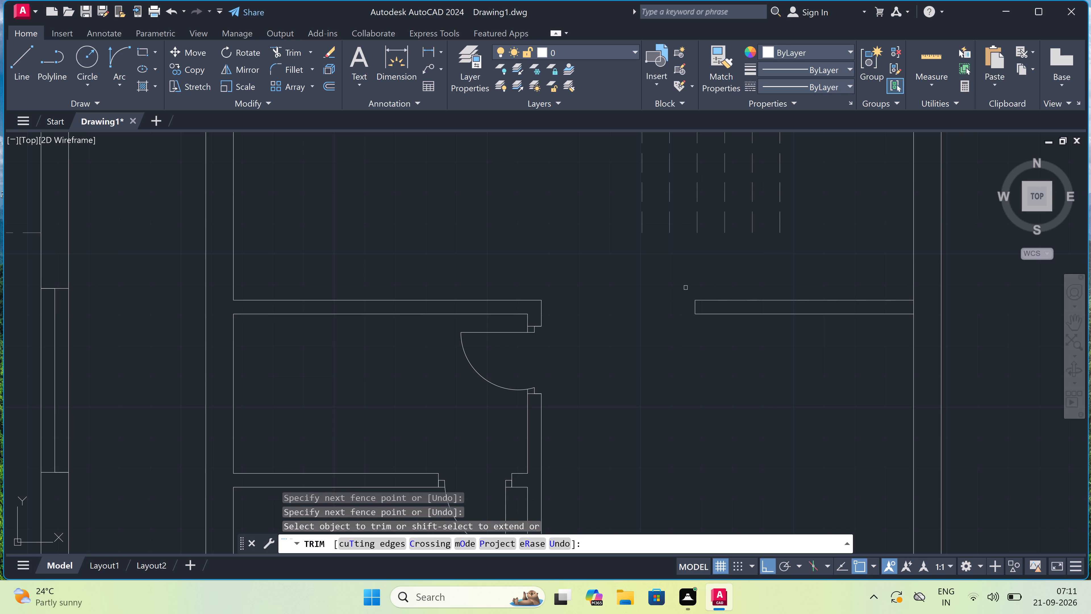
key("Escape")
Make line1 the current layer and draw a dashed line closing the bottom of the right plan's lower stair flight.
scroll(638, 320, "down", 2)
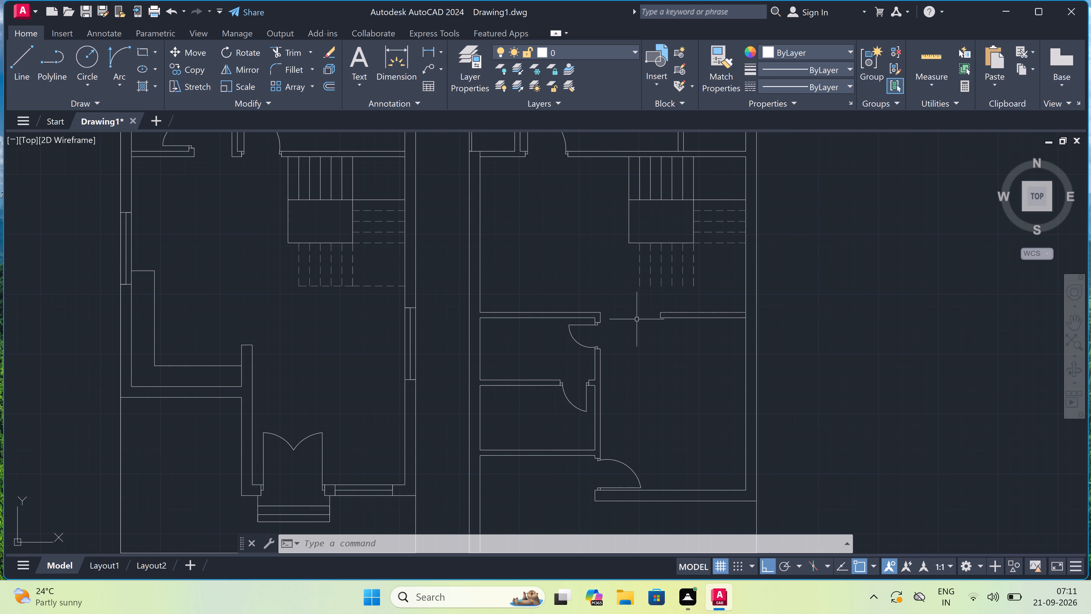
left_click(555, 53)
left_click(561, 84)
key("l")
key("space")
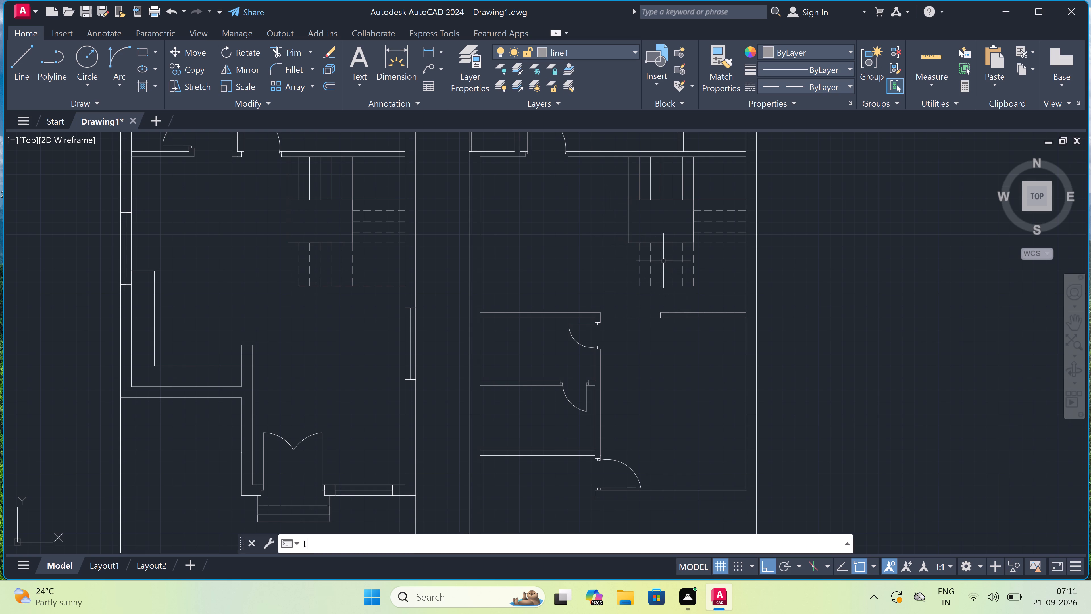
scroll(663, 261, "up", 1)
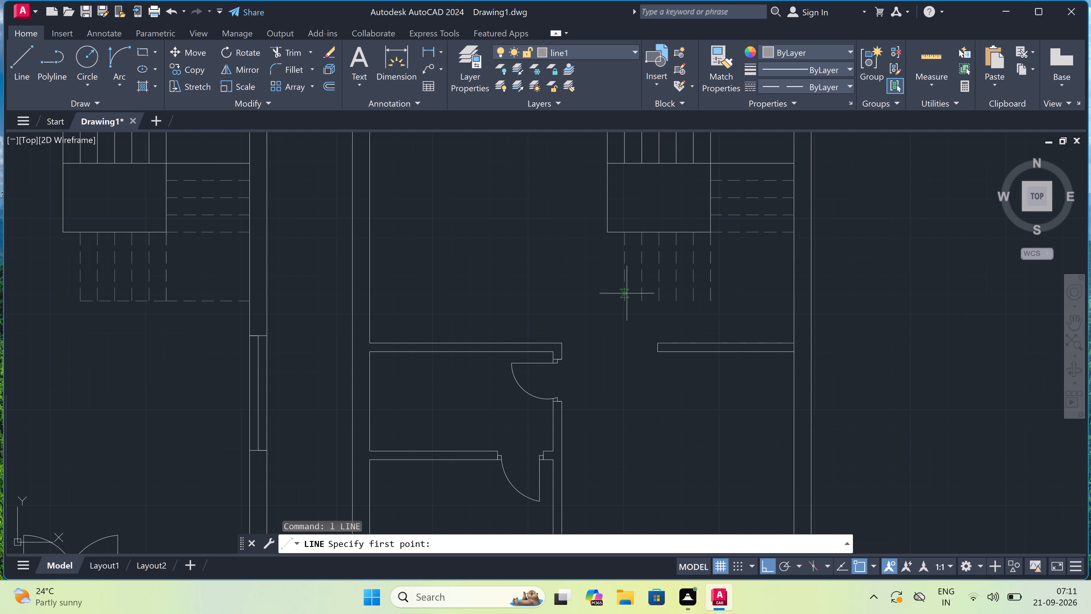
left_click(626, 297)
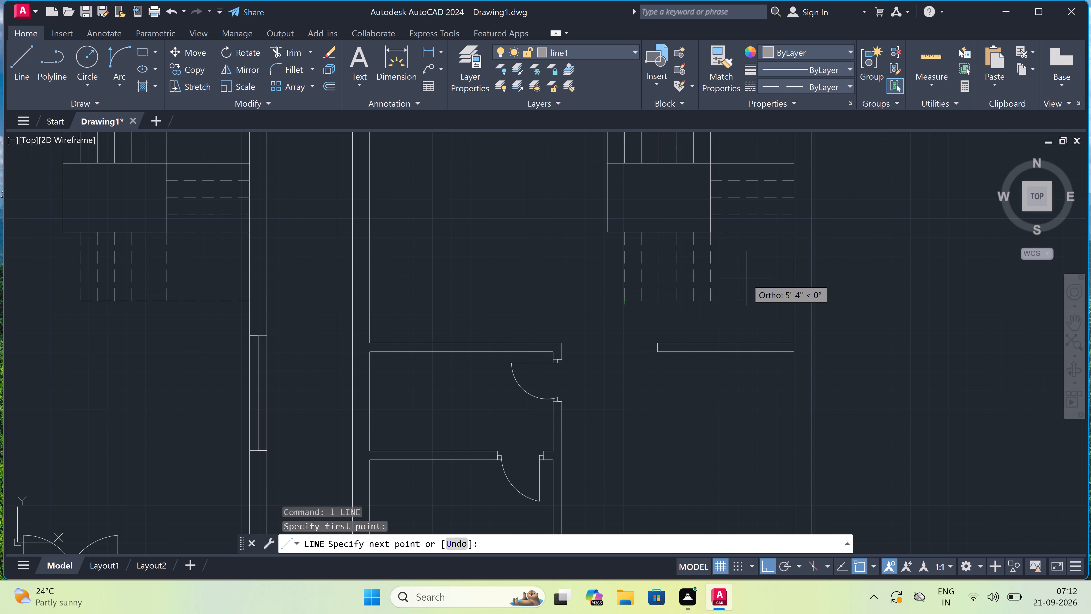
left_click(715, 297)
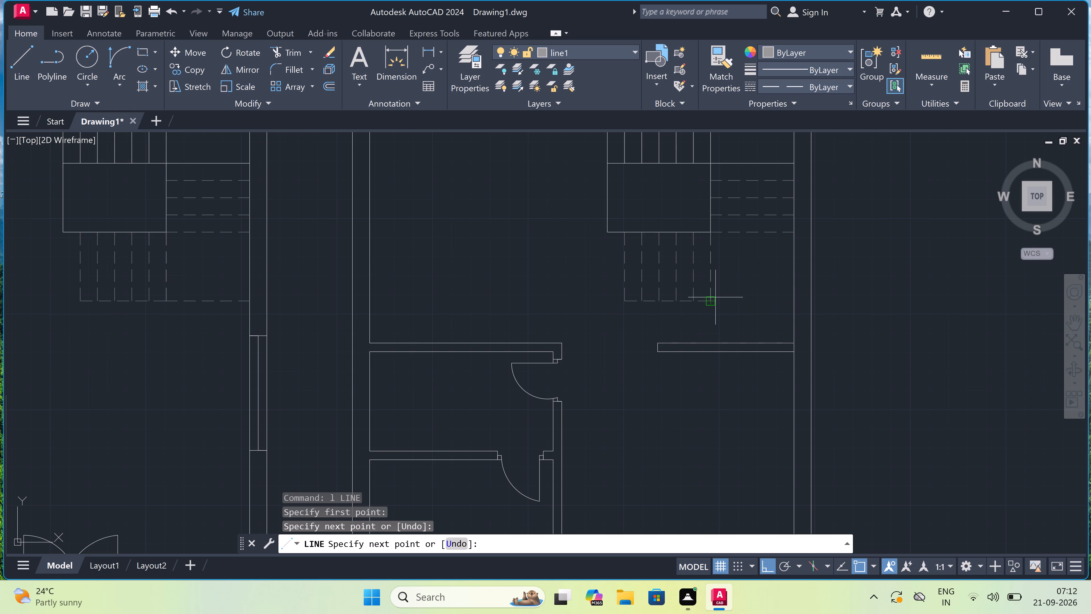
key("Escape")
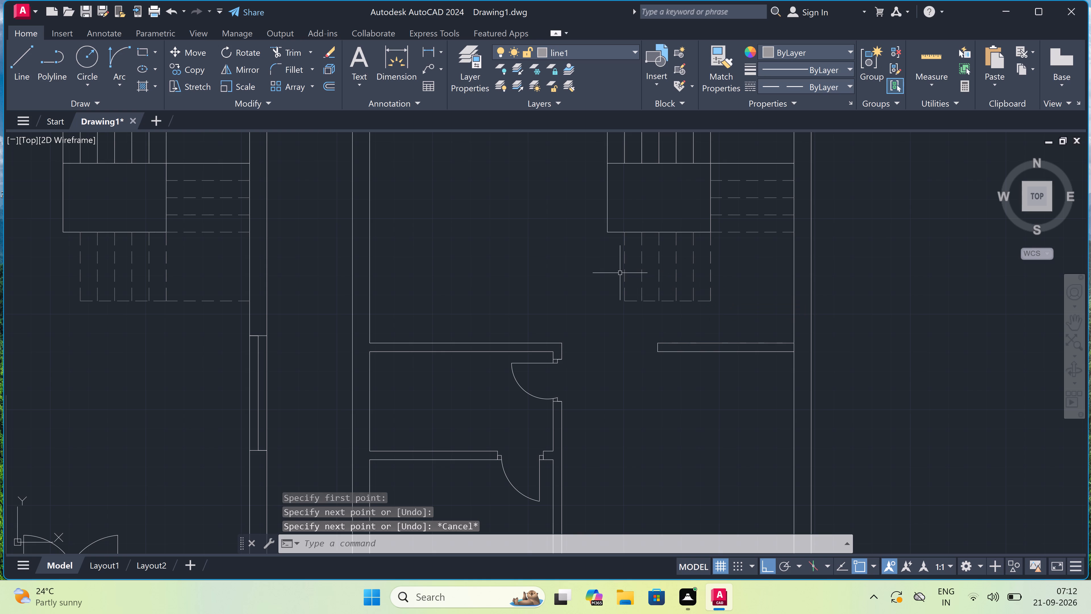
Draw two crossing dashed diagonals between opposite corners of the stair landing in the right plan.
scroll(692, 146, "up", 2)
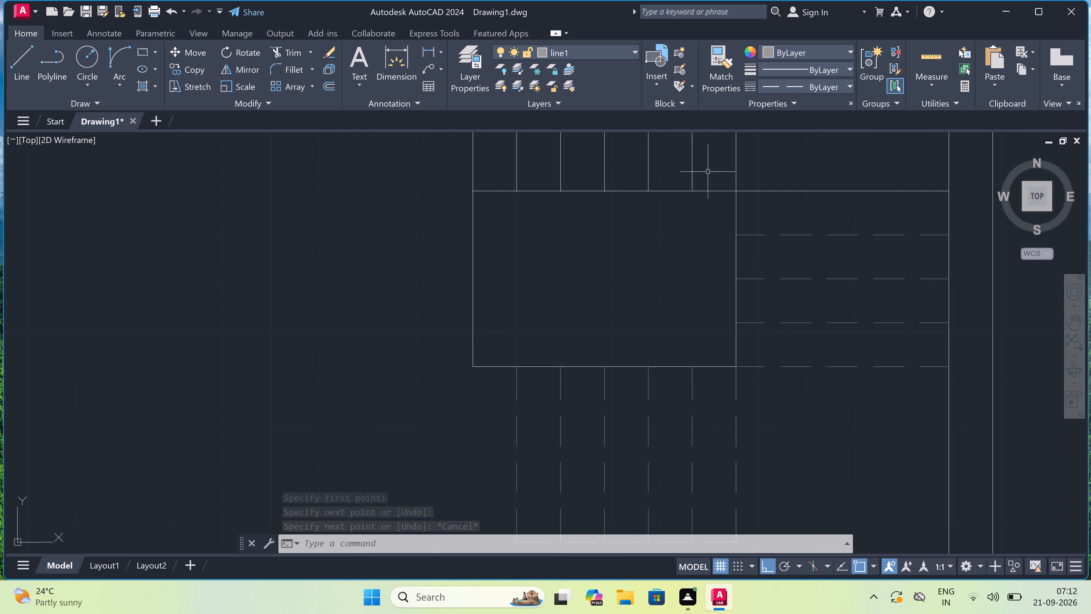
key("space")
left_click(736, 191)
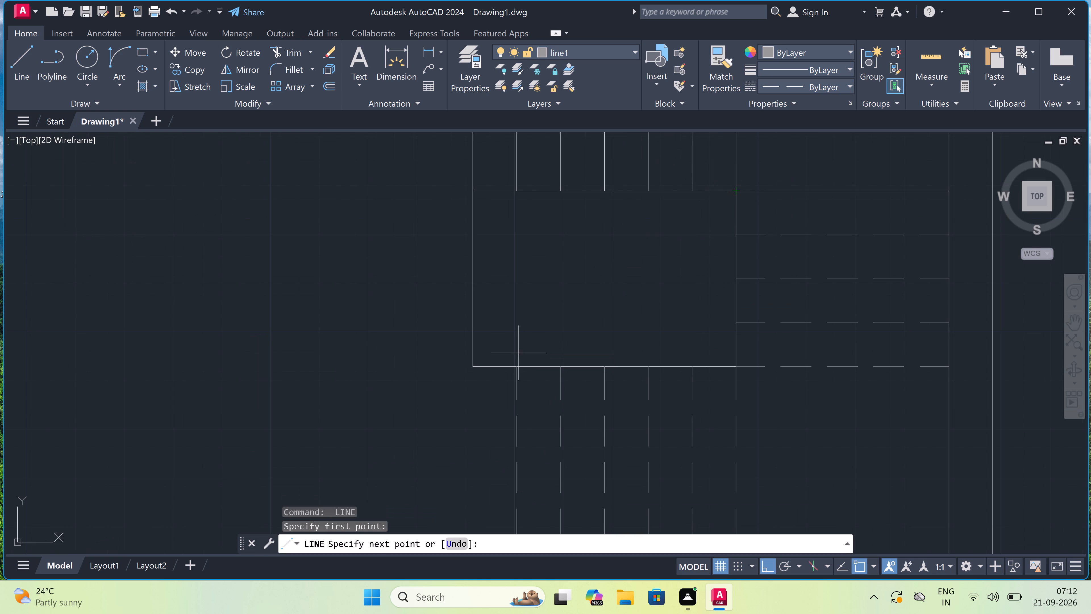
left_click(471, 367)
key("Escape")
key("space")
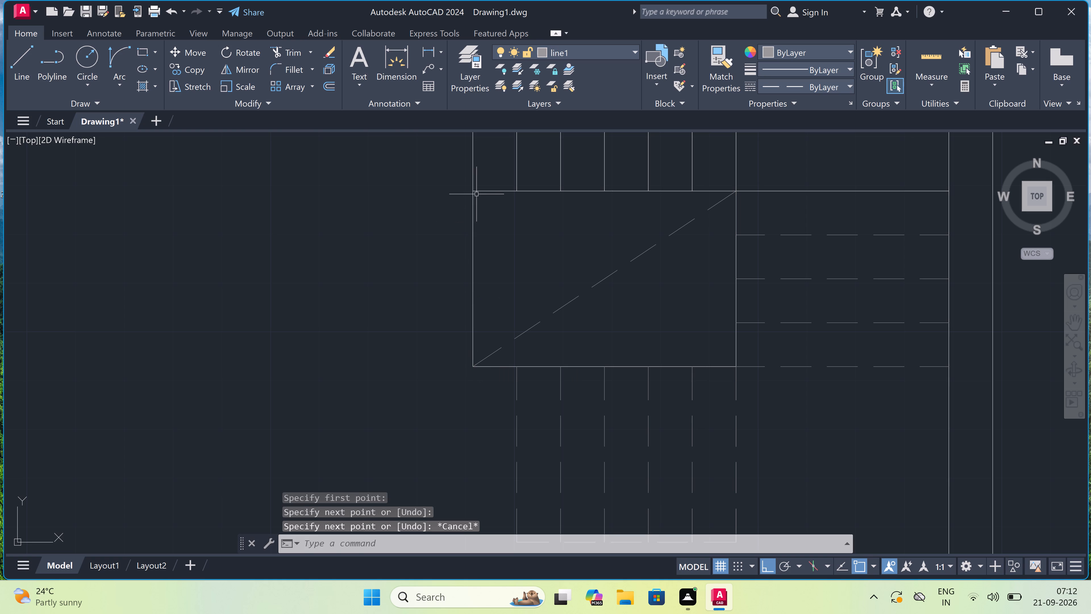
left_click(473, 192)
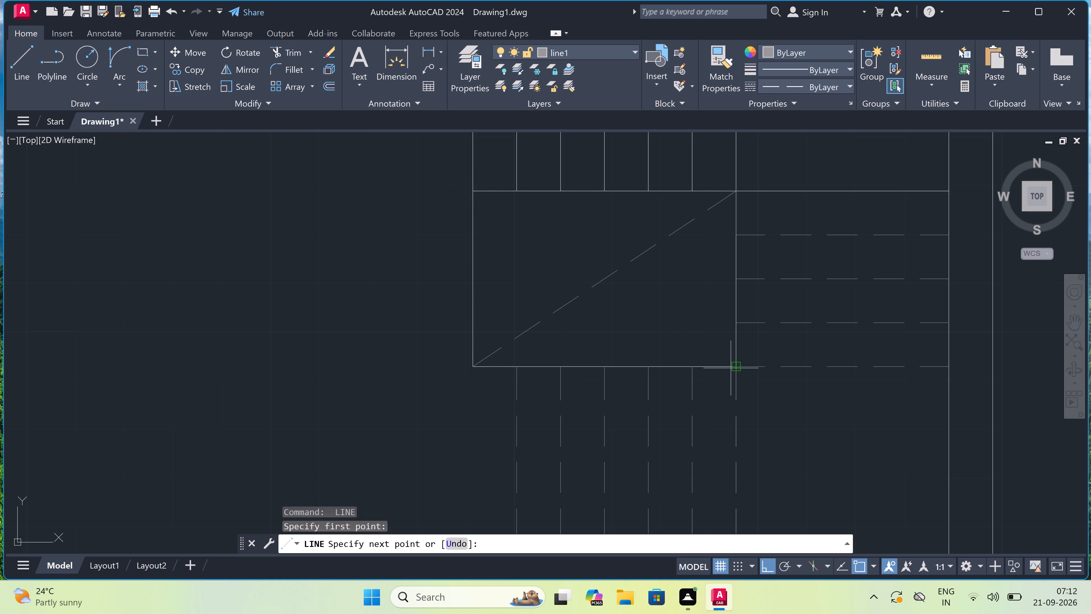
left_click(734, 367)
key("Escape")
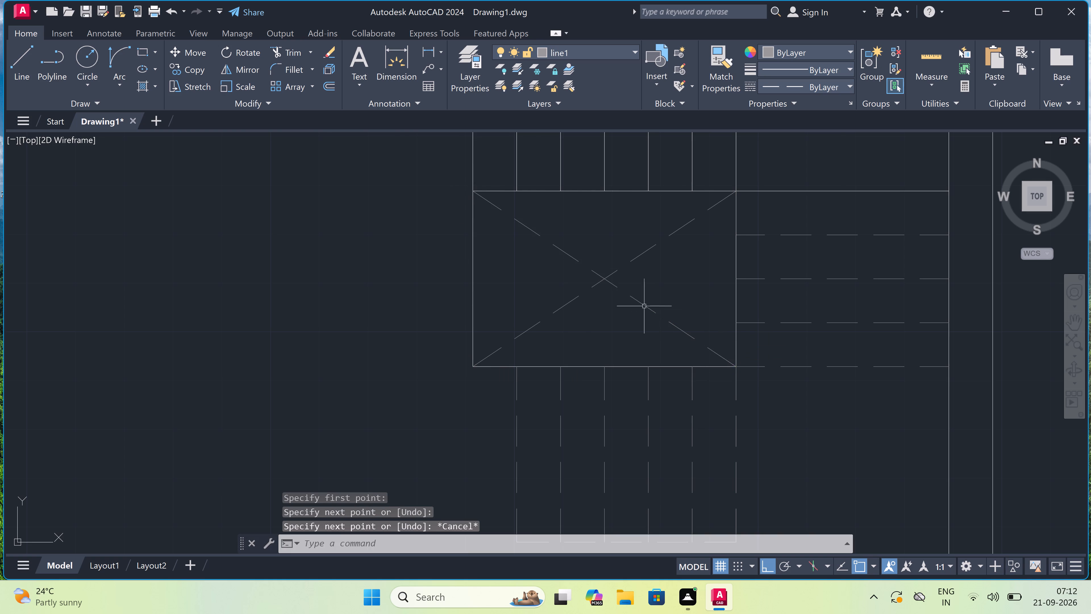
Draw two crossing dashed diagonals between opposite corners of the stair landing in the left plan.
scroll(644, 304, "down", 6)
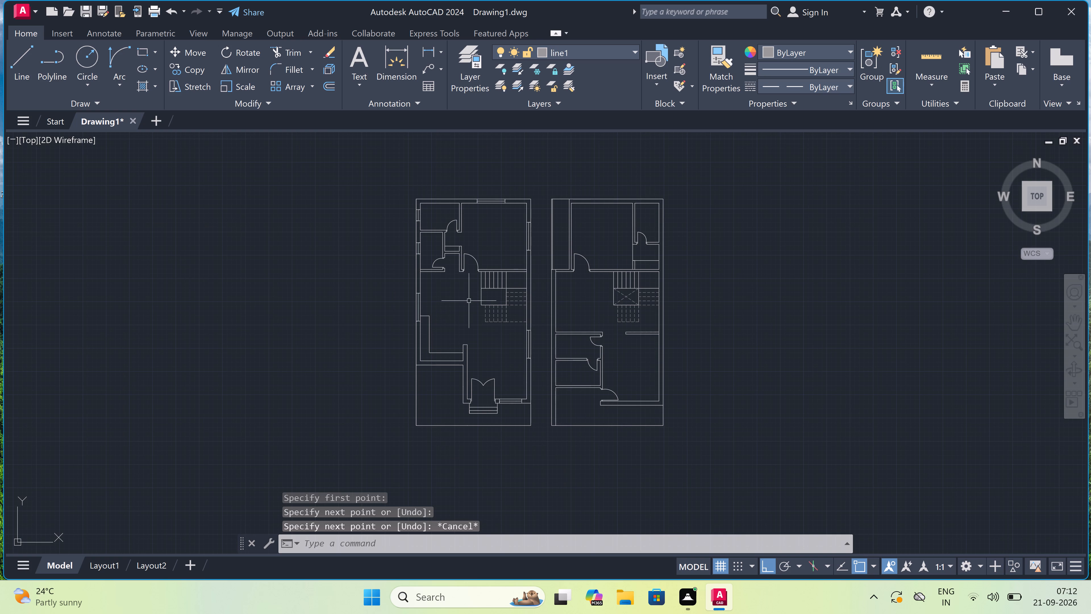
scroll(460, 297, "up", 4)
key("space")
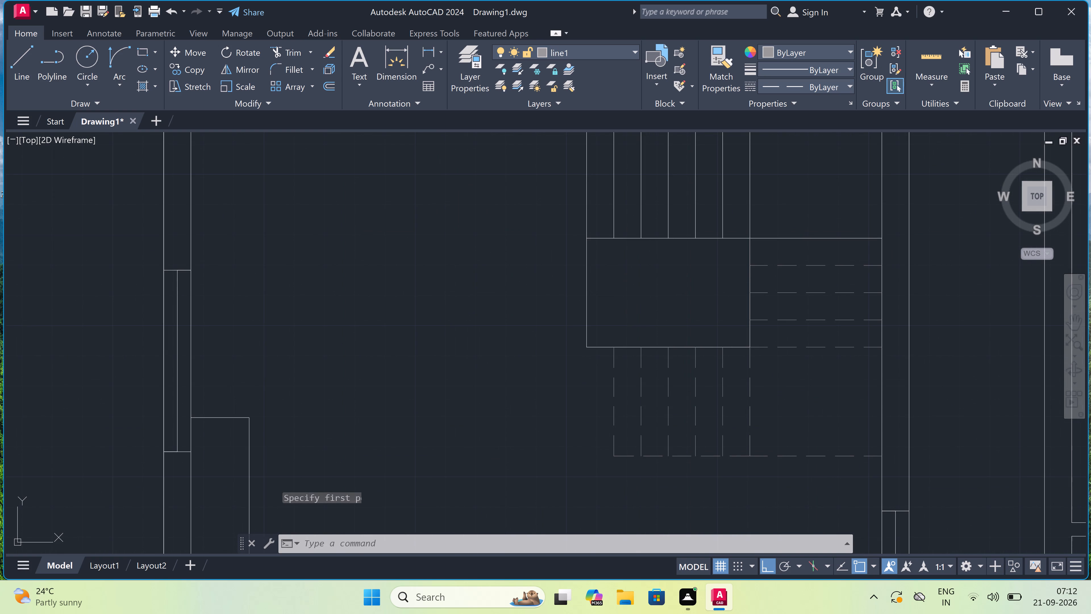
left_click(752, 239)
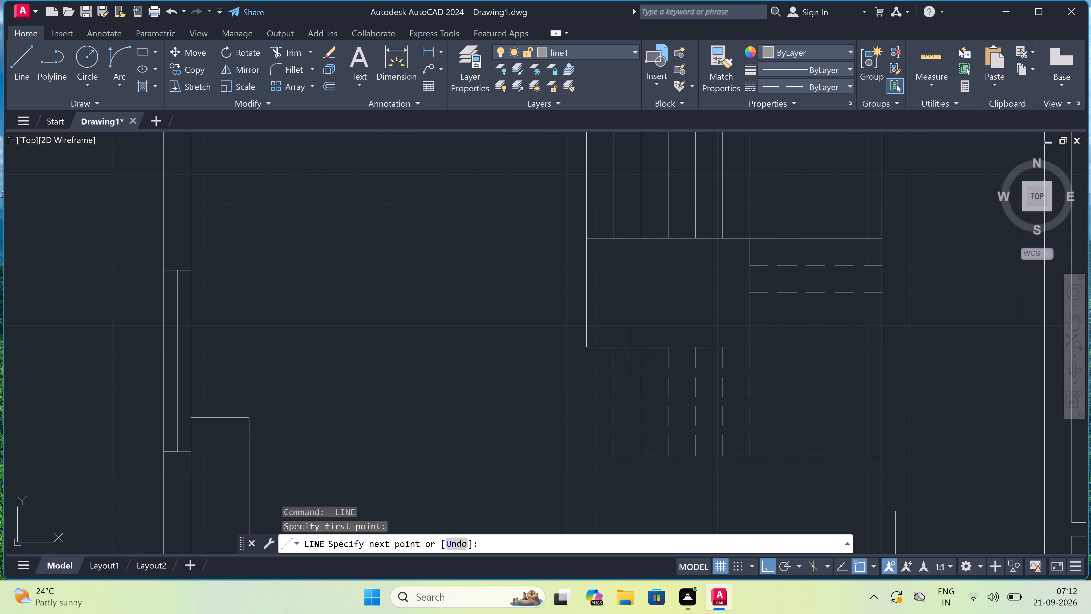
left_click(584, 346)
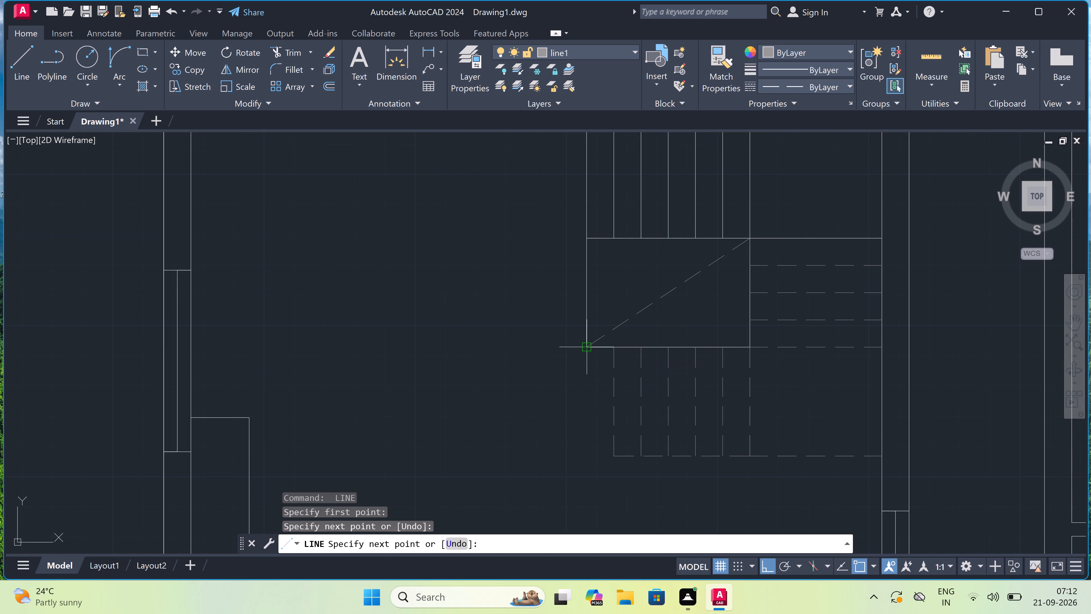
key("Escape")
key("space")
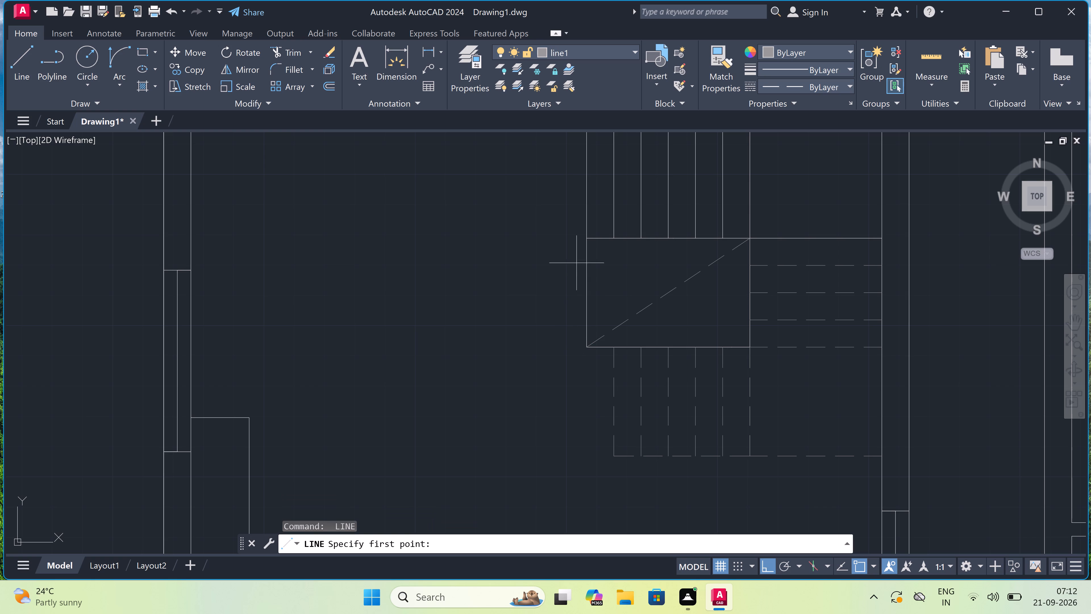
left_click(590, 239)
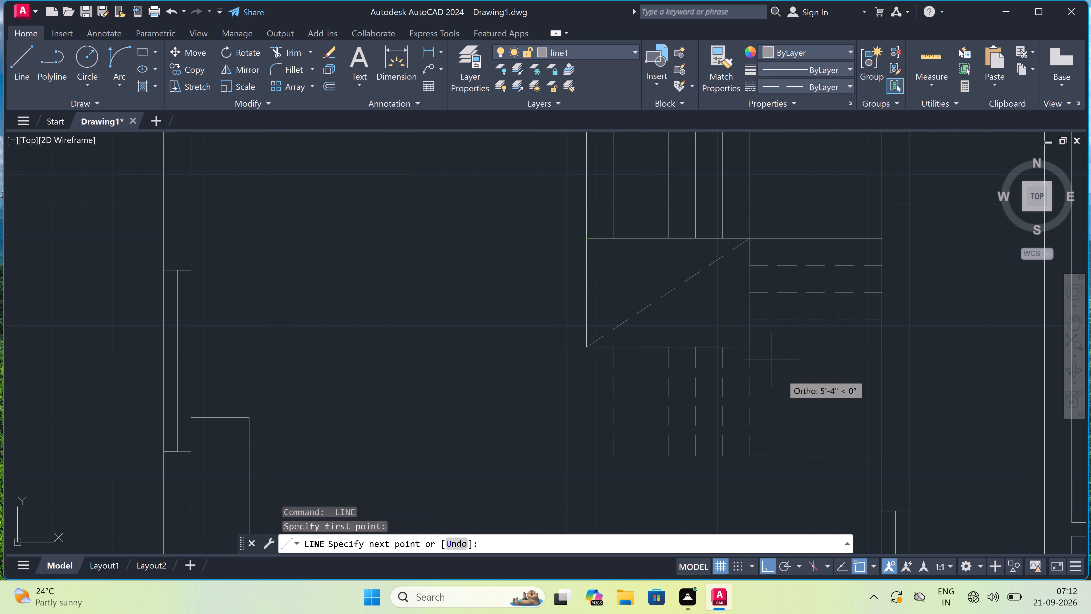
left_click(750, 348)
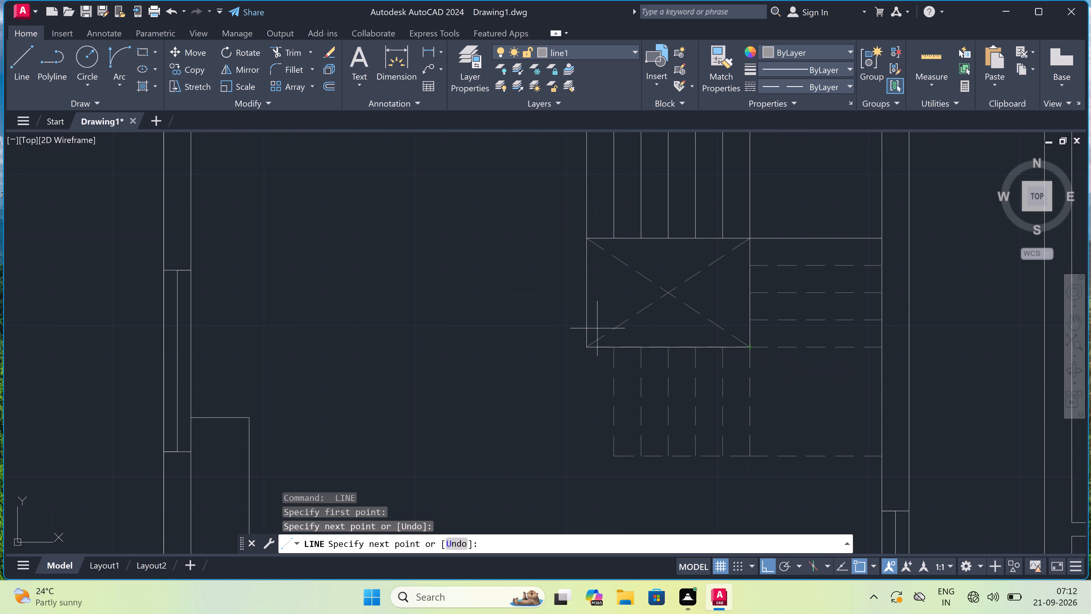
key("Escape")
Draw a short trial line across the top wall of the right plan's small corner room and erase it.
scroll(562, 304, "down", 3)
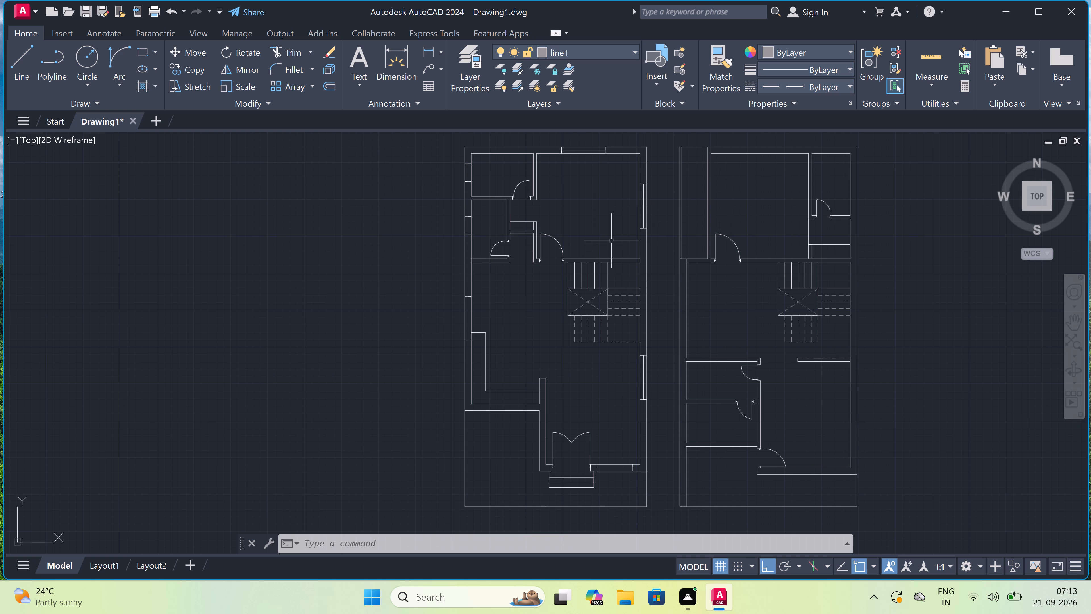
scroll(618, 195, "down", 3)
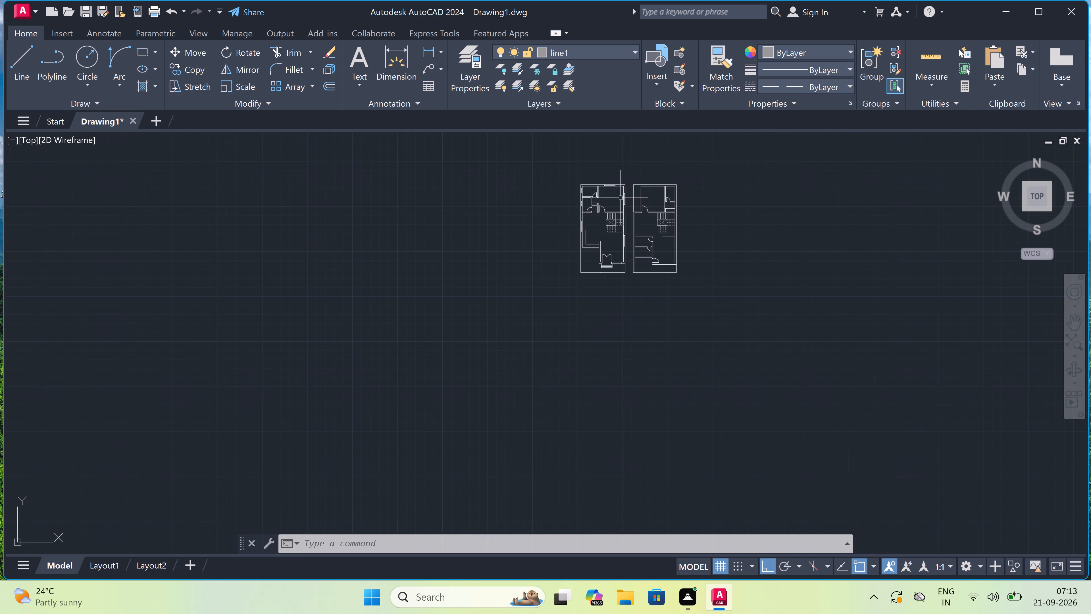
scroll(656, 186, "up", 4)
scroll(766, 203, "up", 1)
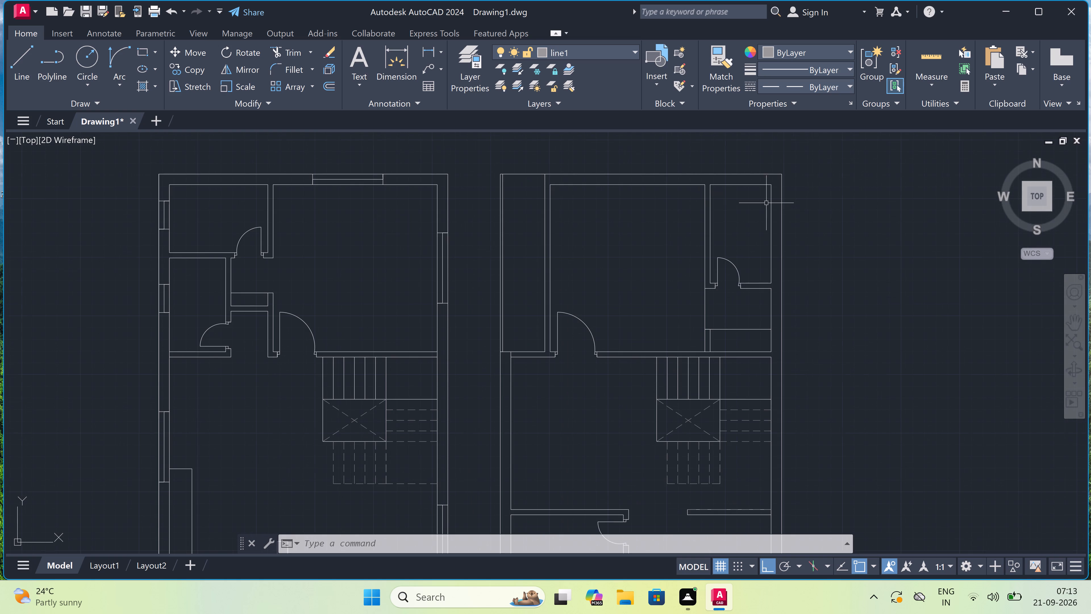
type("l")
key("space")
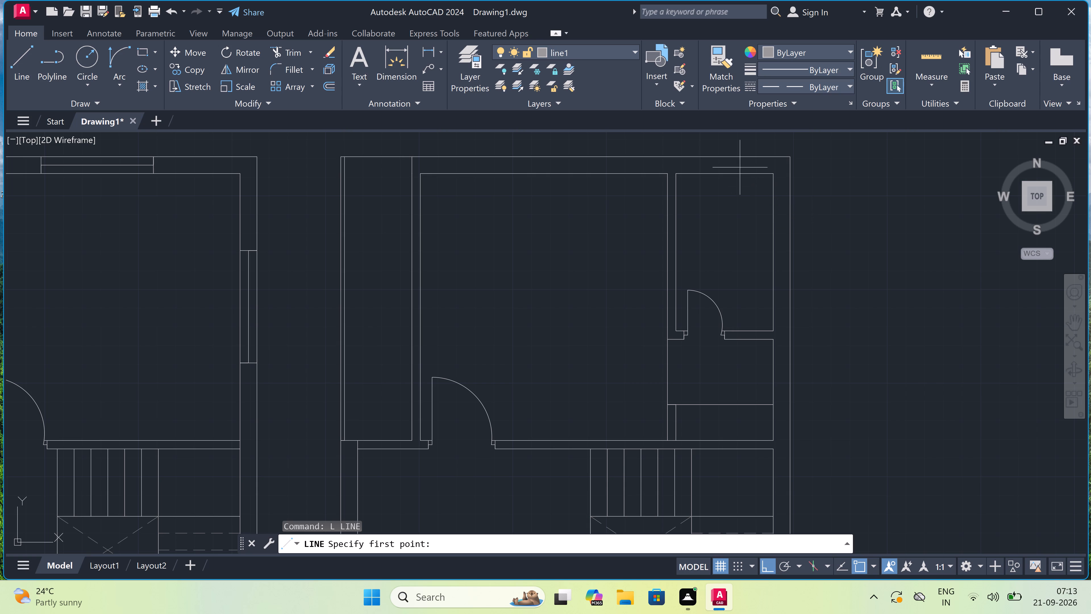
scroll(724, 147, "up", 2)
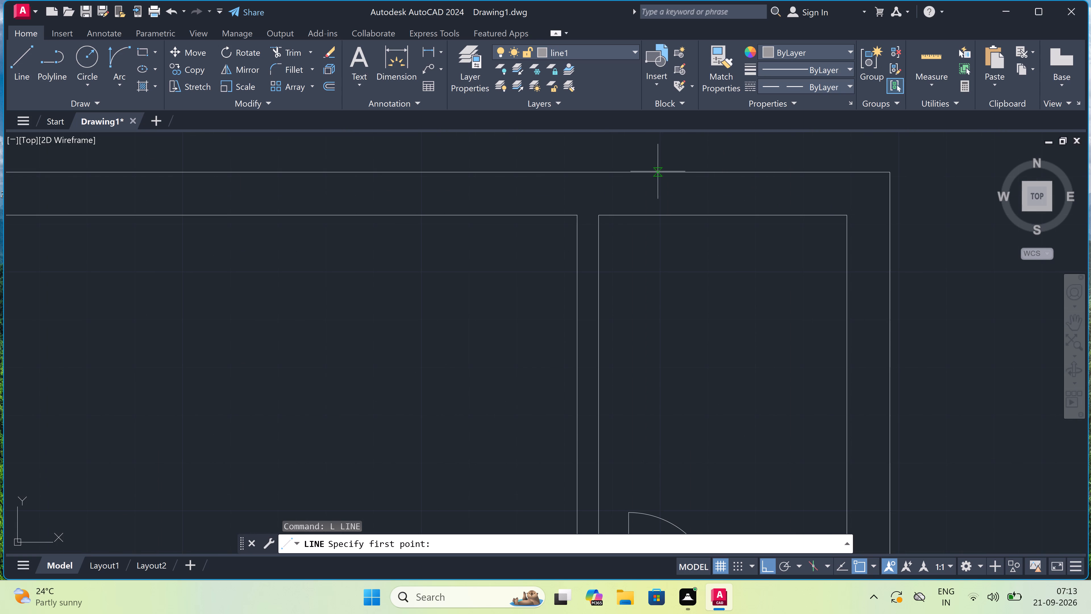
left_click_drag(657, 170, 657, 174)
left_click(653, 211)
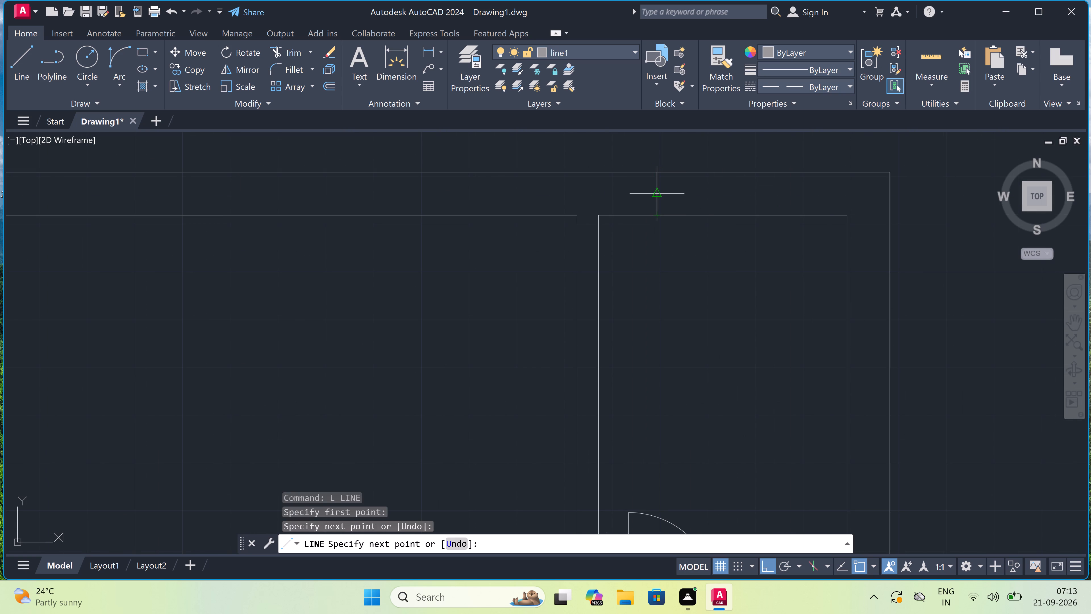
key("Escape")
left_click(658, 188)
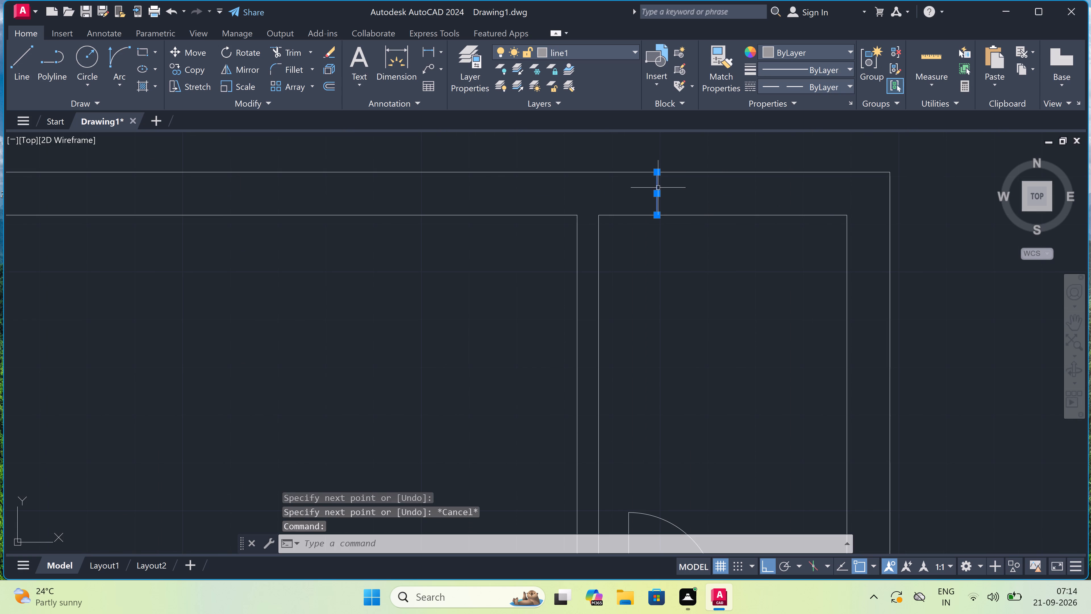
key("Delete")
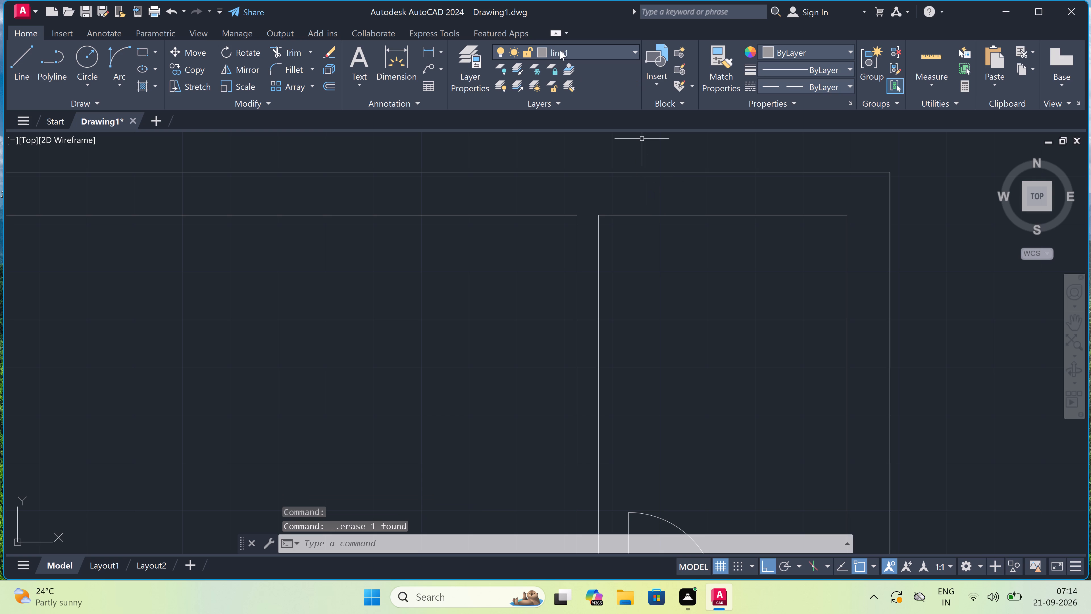
Make layer 0 current and draw a 2' wide window with a centre line in the top wall of the right plan's small corner room.
left_click(561, 50)
left_click(578, 70)
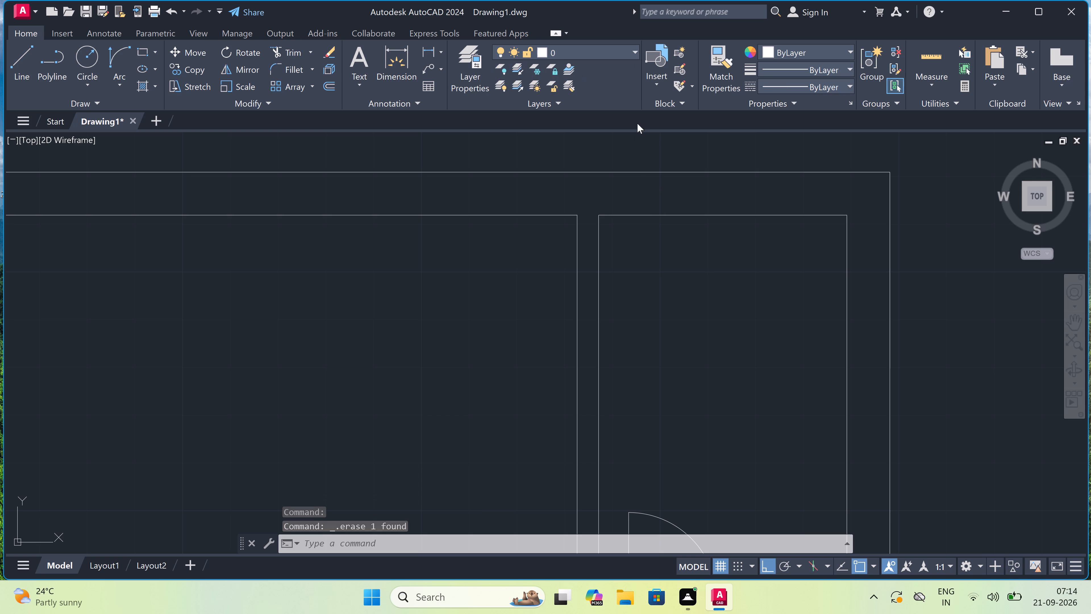
type("l")
key("space")
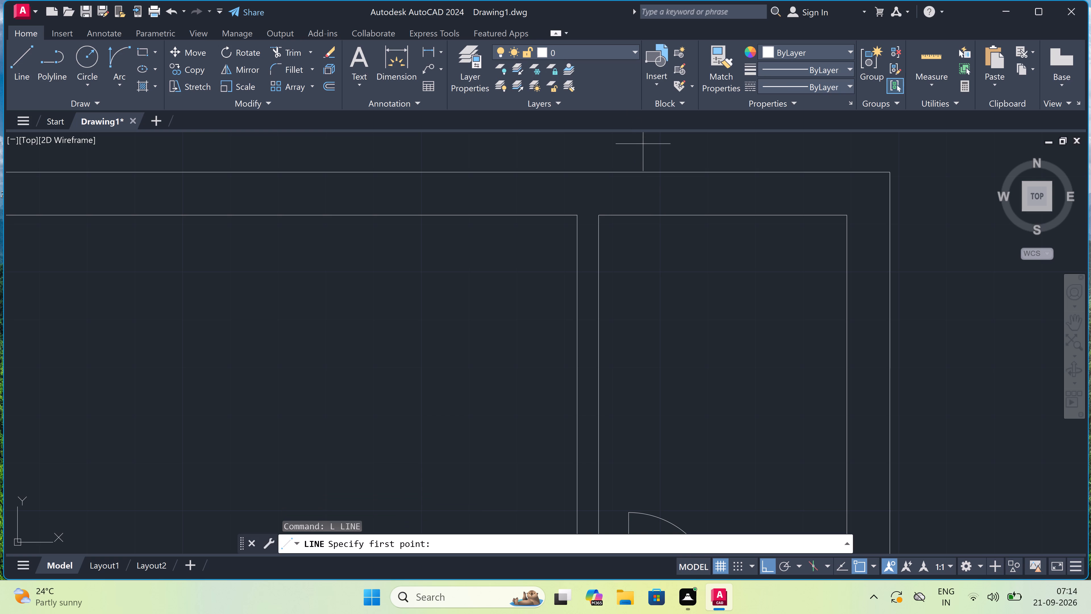
left_click_drag(650, 171, 650, 175)
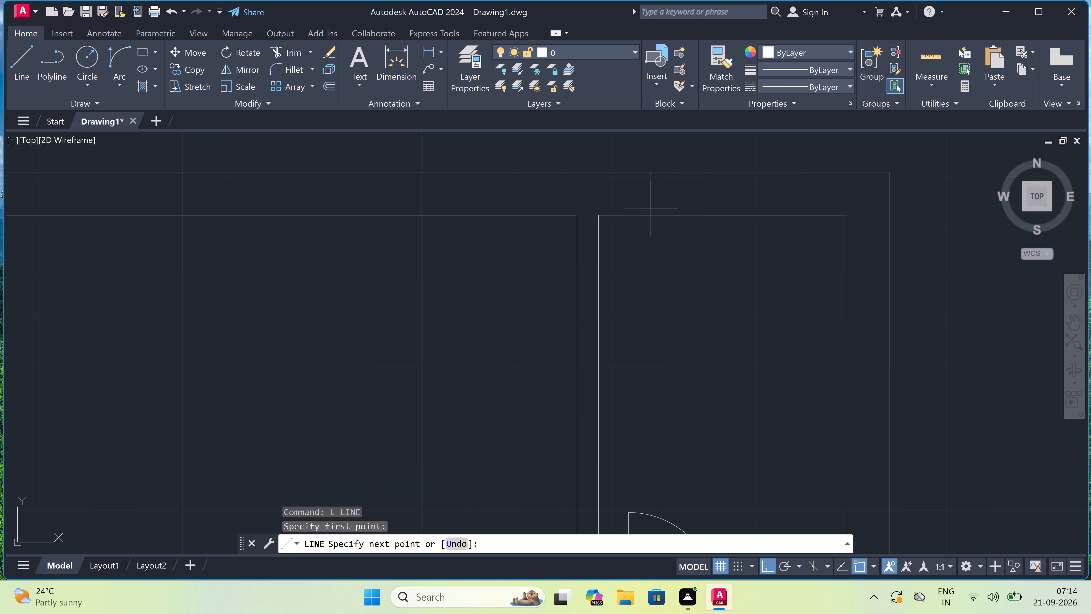
left_click(651, 218)
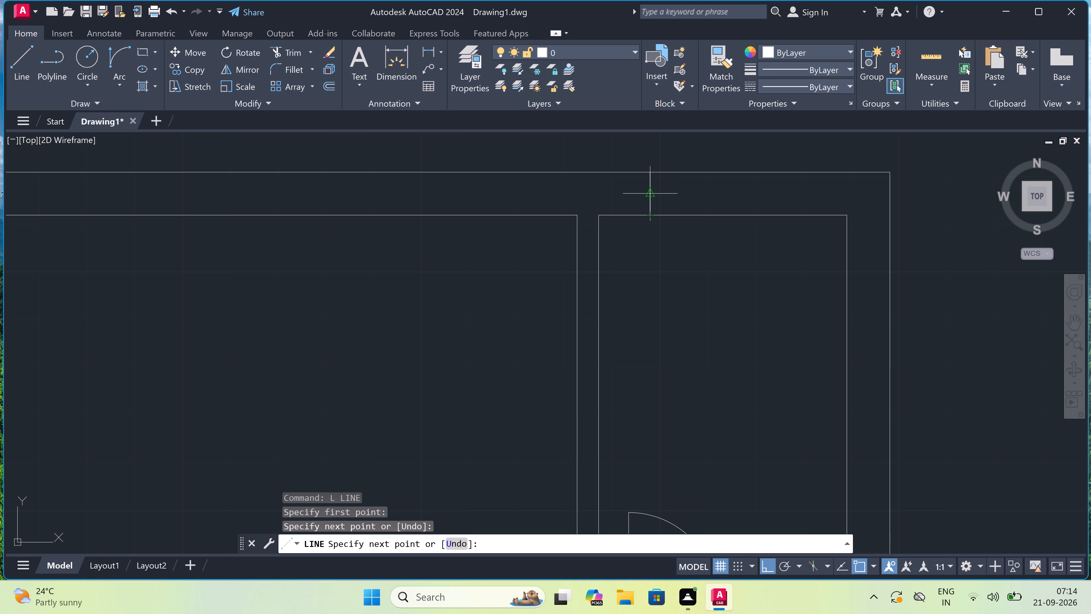
left_click_drag(654, 194, 662, 194)
type("2'")
key("space")
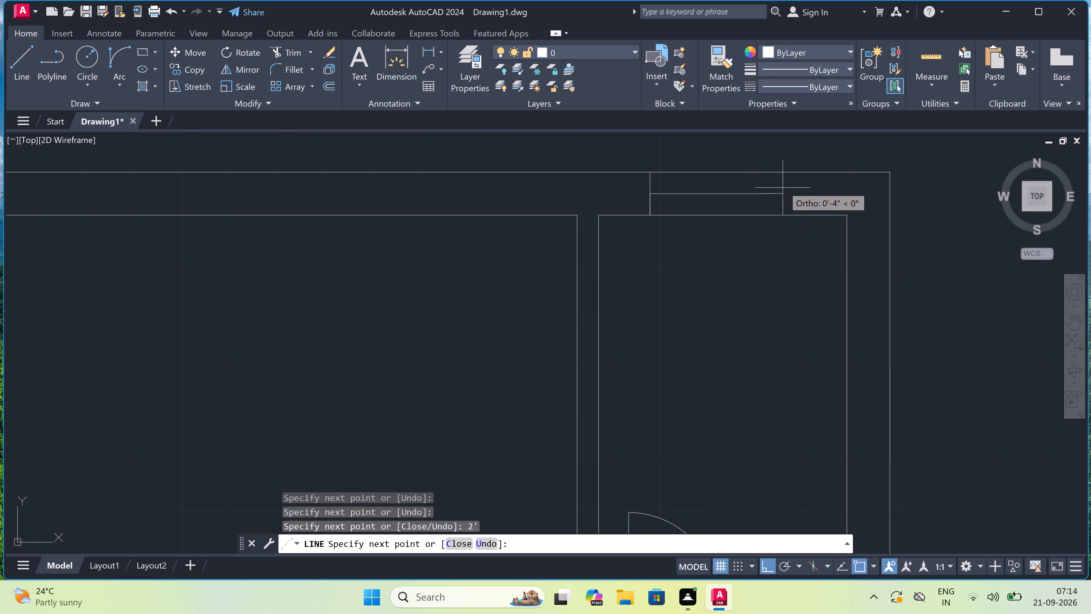
left_click_drag(760, 173, 760, 175)
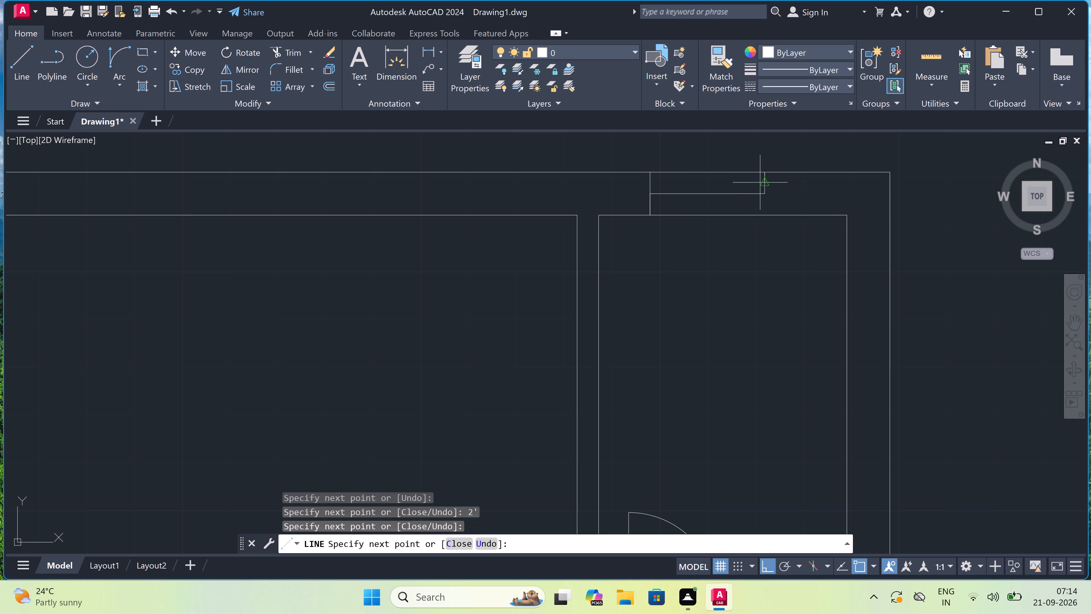
left_click(764, 215)
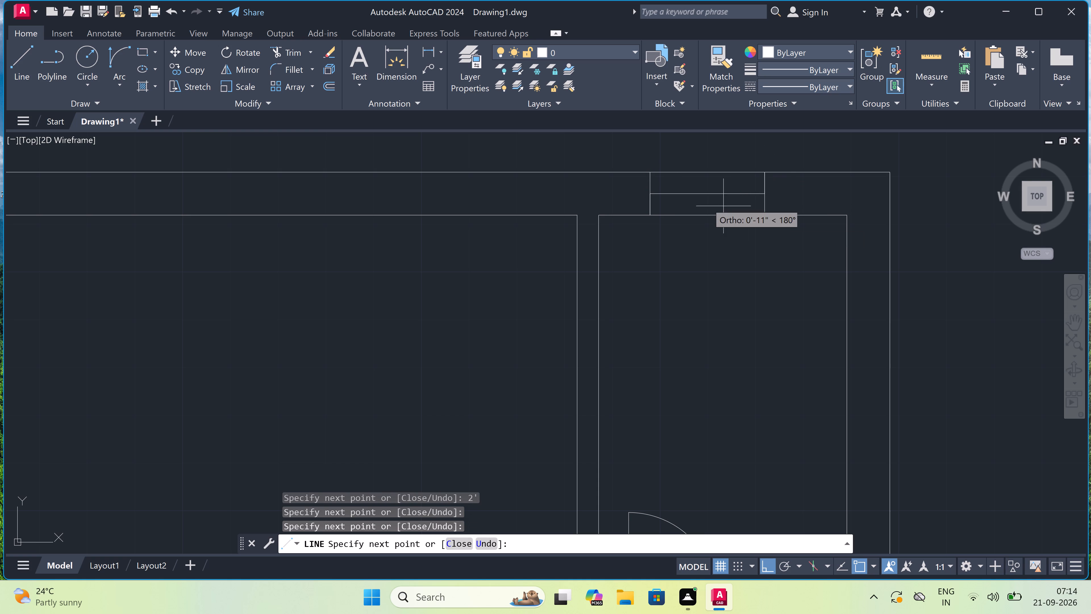
key("Escape")
Draw a 5' long window with a centre line in the right plan's left outer wall, across the hall from the staircase.
scroll(678, 182, "down", 4)
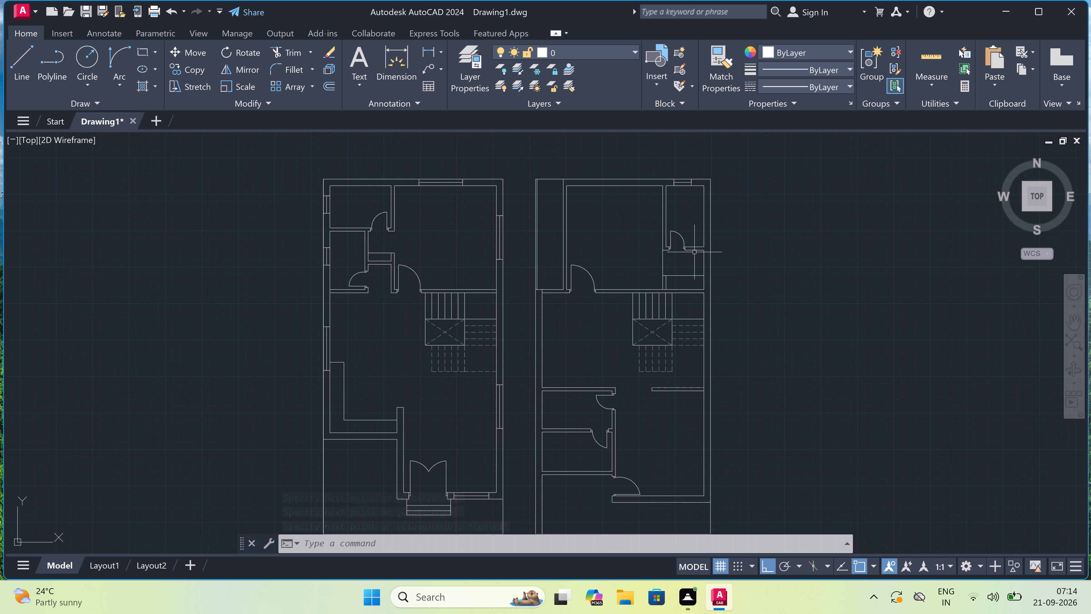
scroll(574, 344, "down", 2)
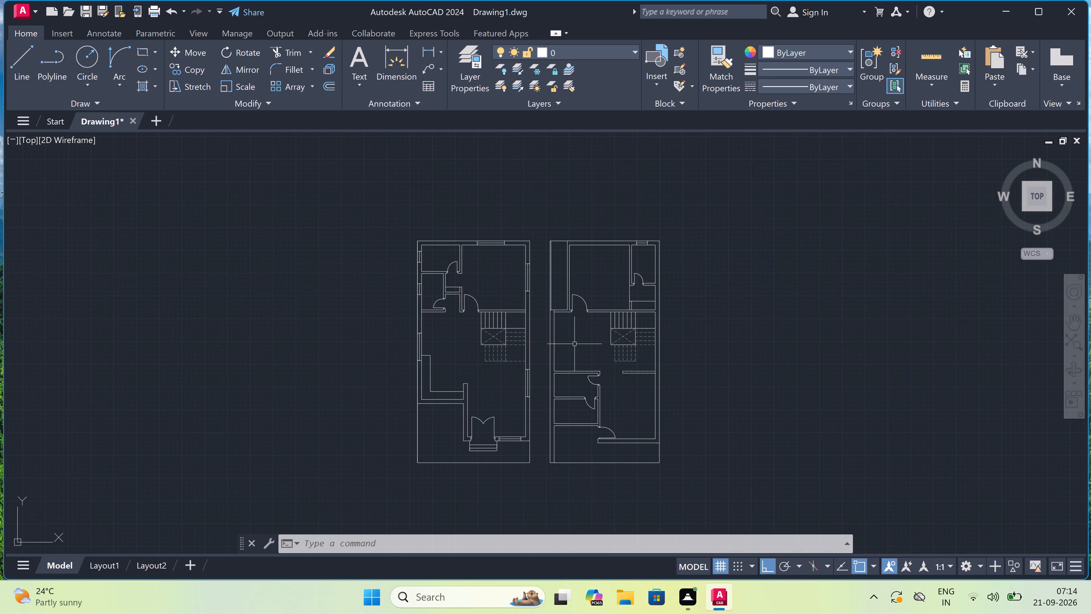
scroll(571, 361, "up", 4)
scroll(527, 295, "up", 1)
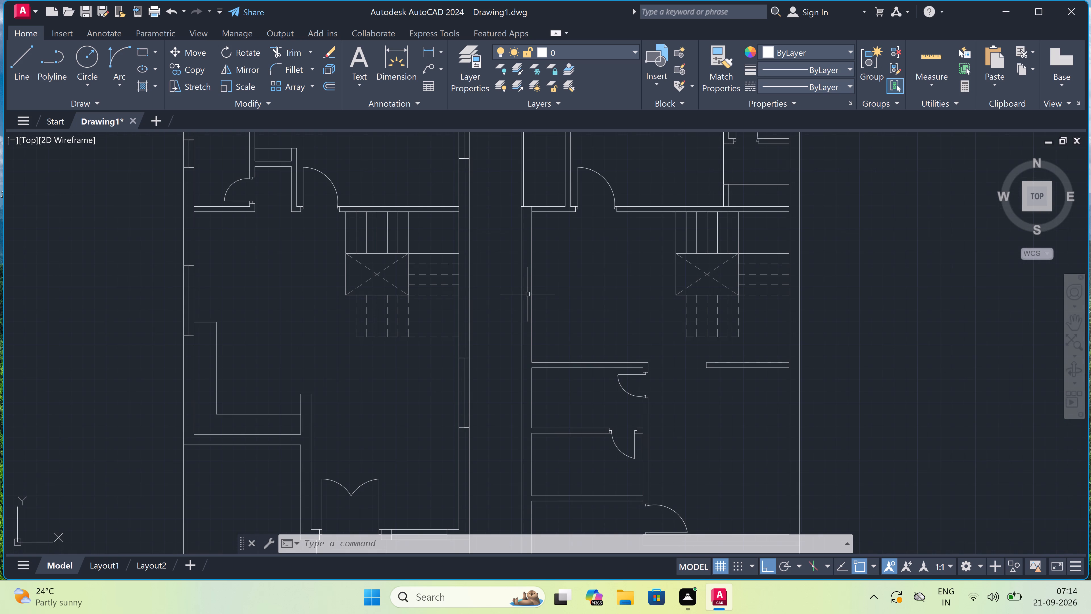
key("space")
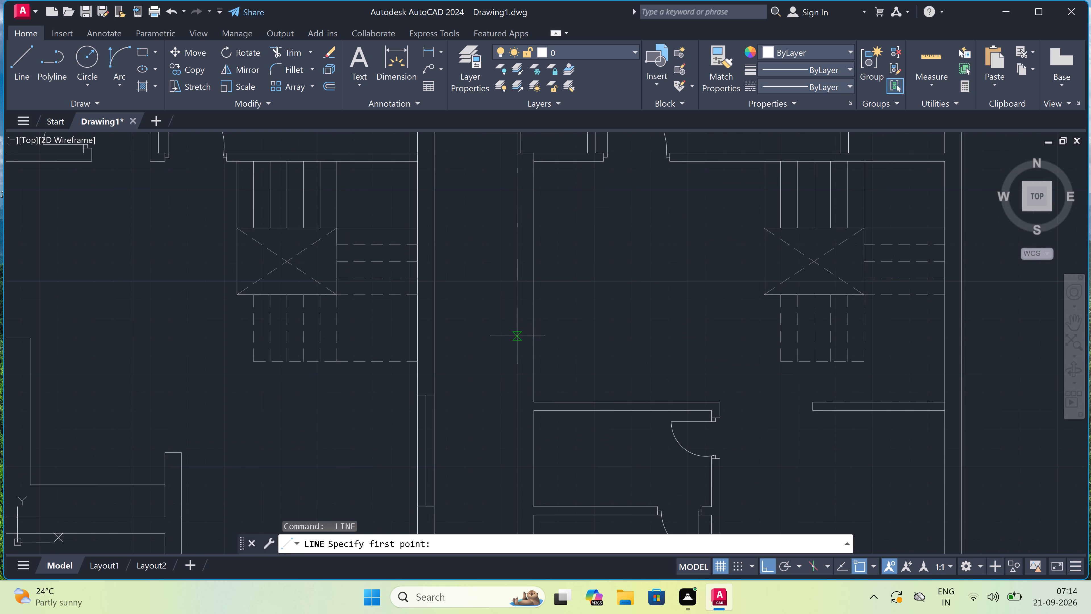
left_click_drag(517, 336, 521, 337)
left_click(536, 337)
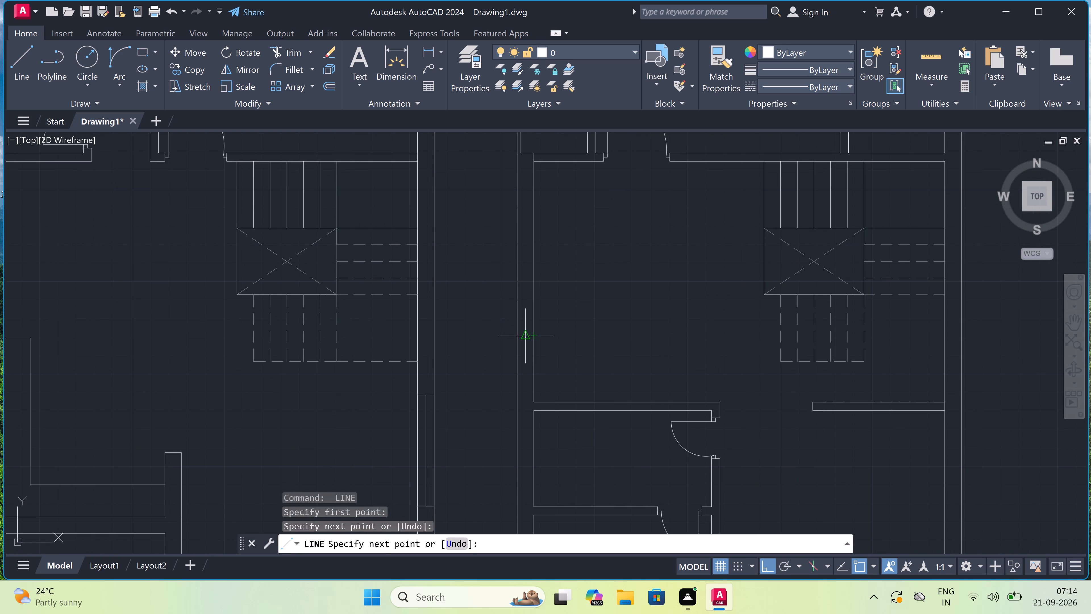
left_click(526, 335)
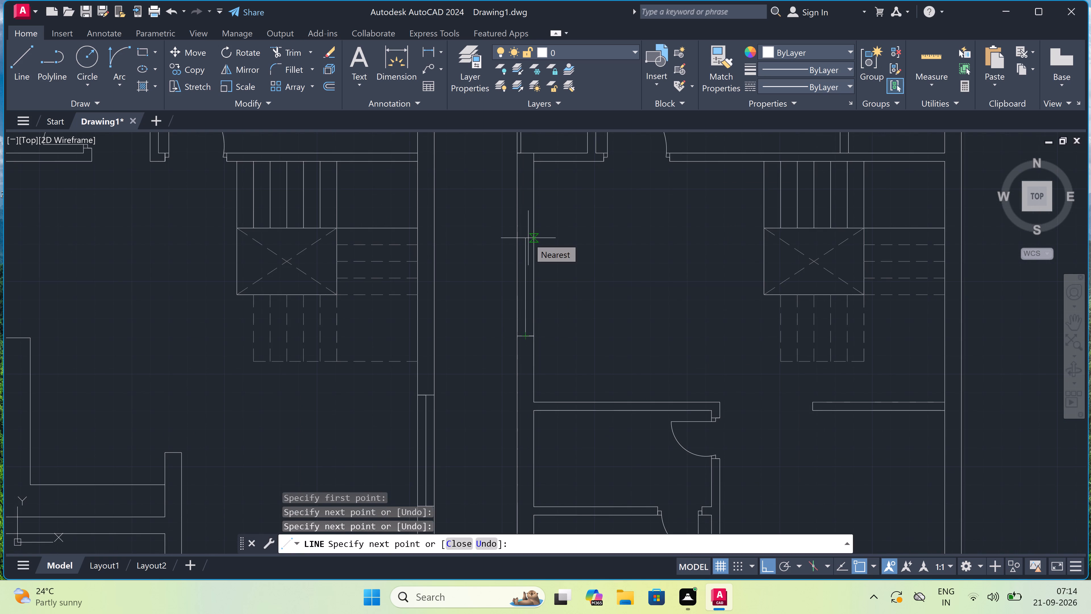
type("5'")
key("space")
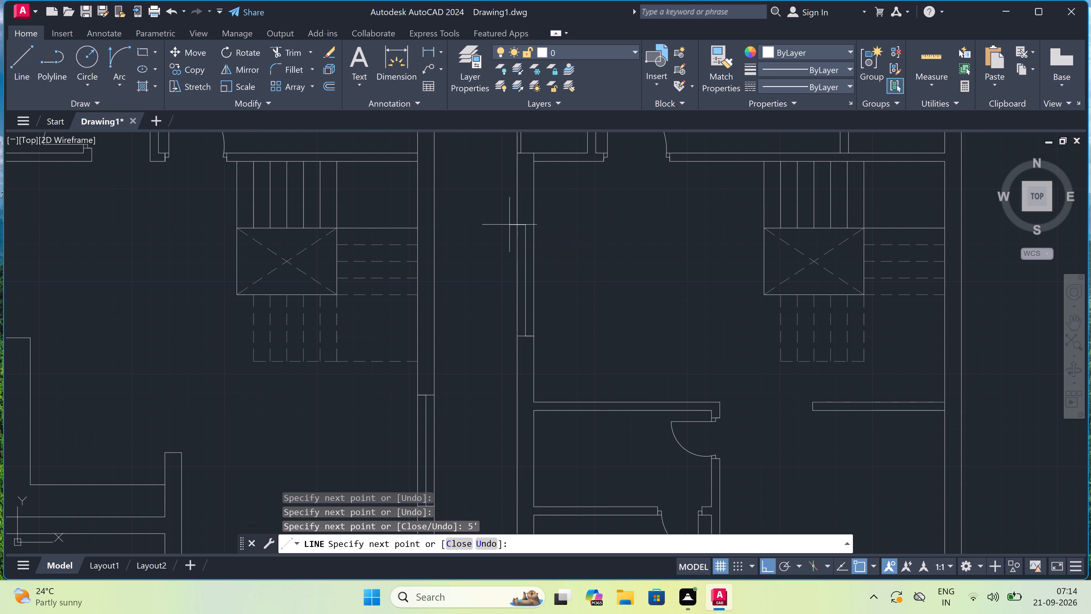
left_click(515, 221)
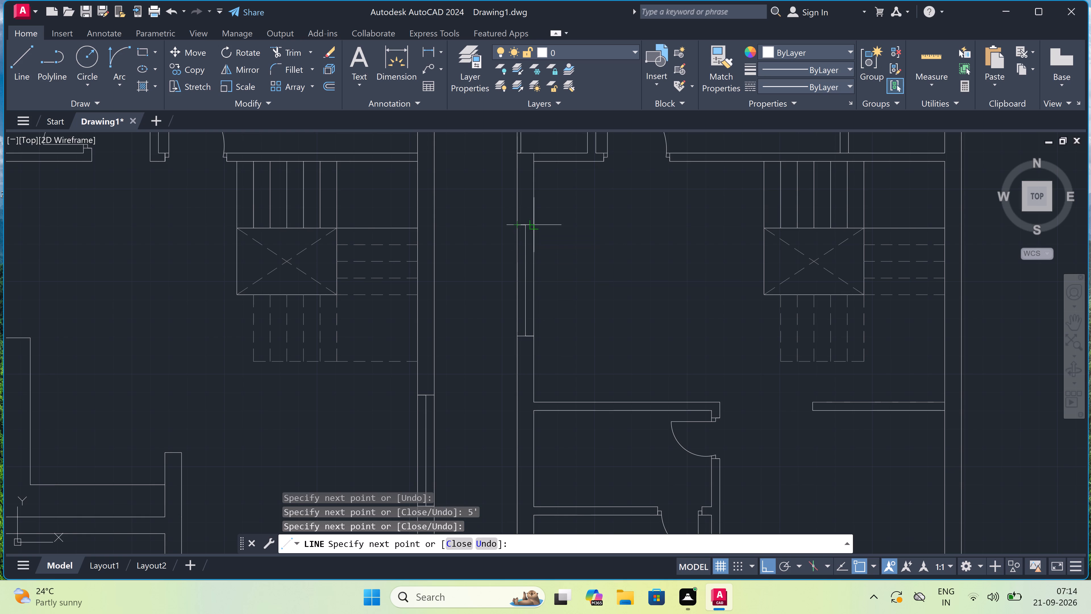
left_click(533, 226)
key("Escape")
Draw a 5' long window with a centre line in the top wall of the right plan's large upper room.
scroll(533, 225, "down", 3)
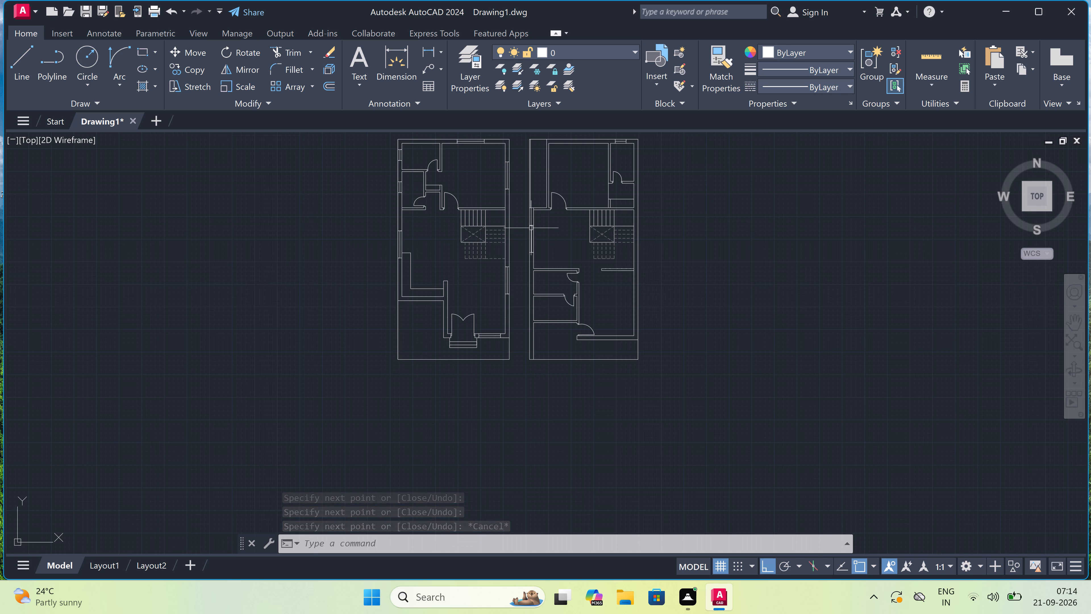
scroll(531, 228, "down", 1)
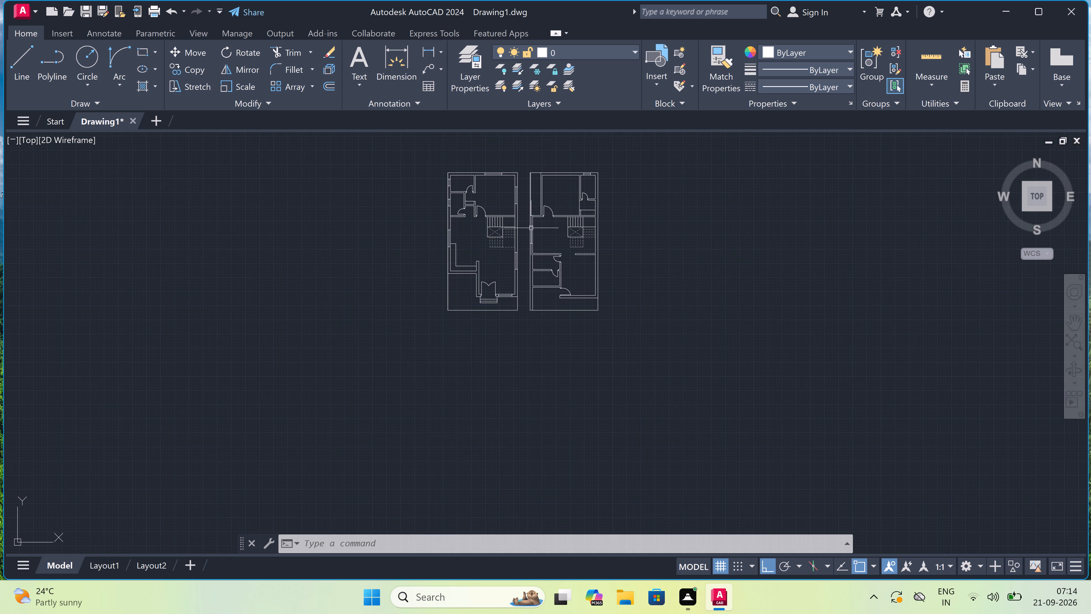
scroll(539, 146, "up", 2)
scroll(571, 173, "up", 2)
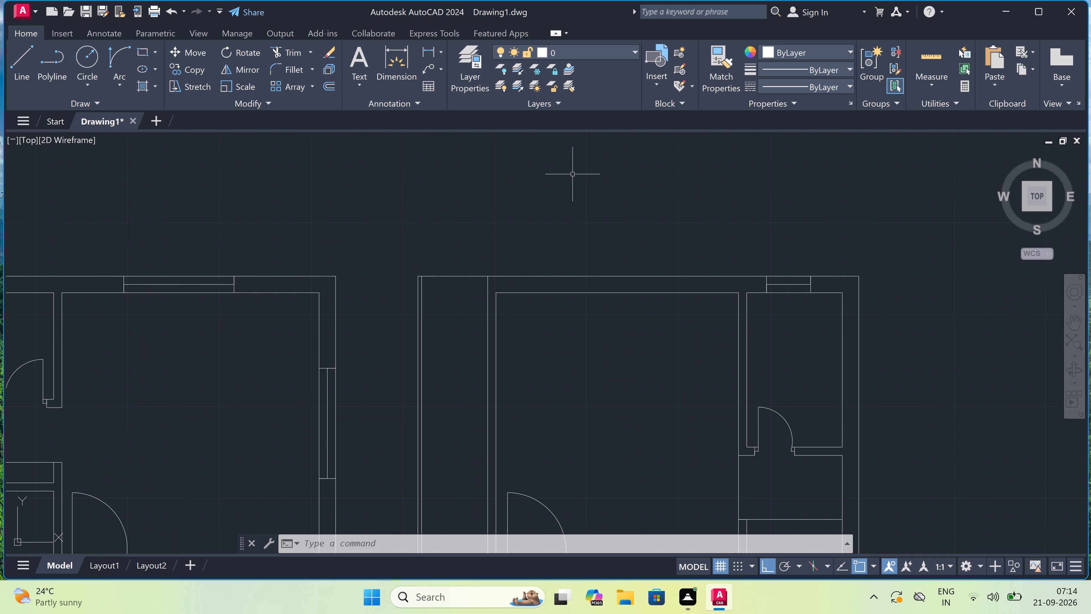
key("space")
left_click_drag(554, 276, 554, 279)
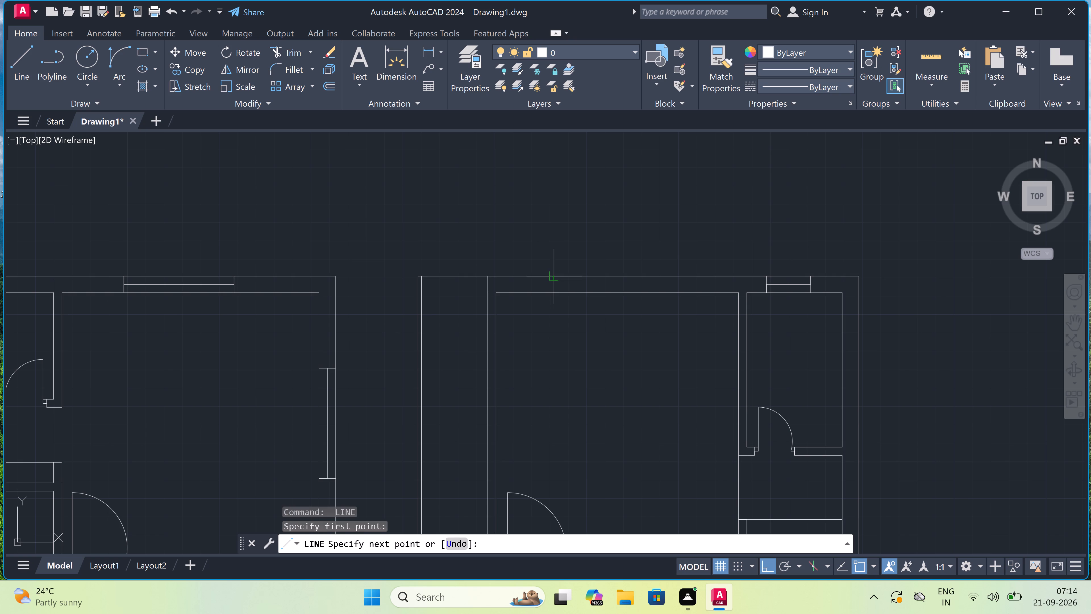
left_click(556, 289)
left_click_drag(555, 283, 564, 283)
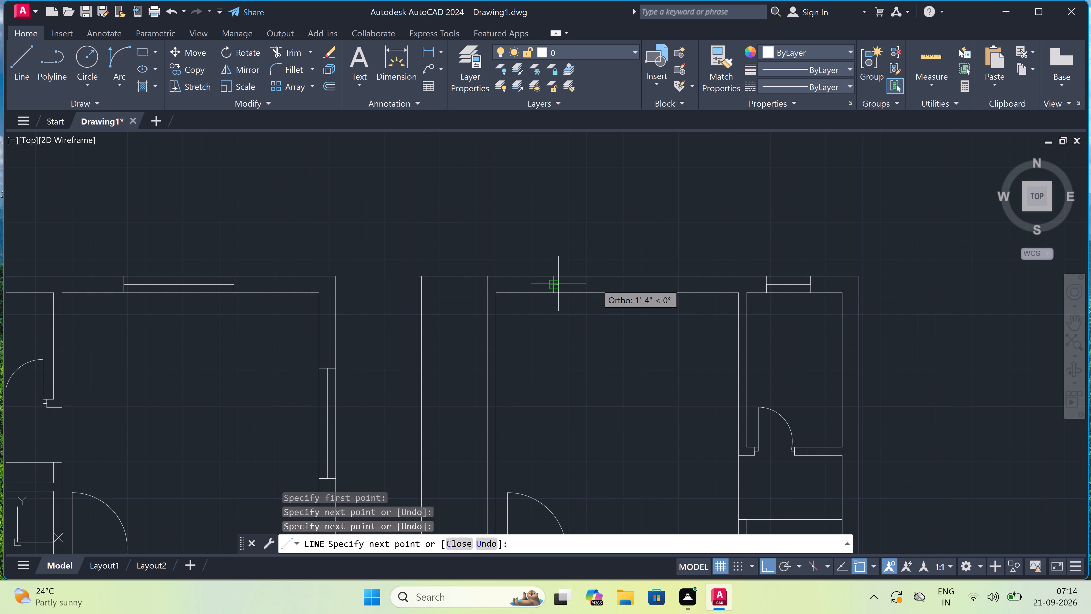
type("5'")
key("space")
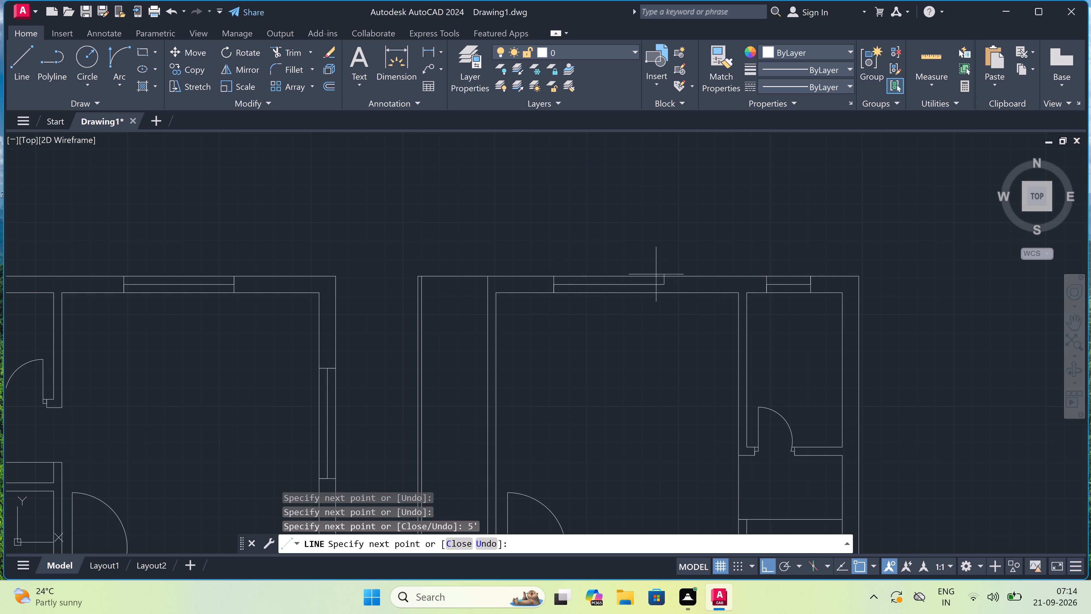
left_click(662, 275)
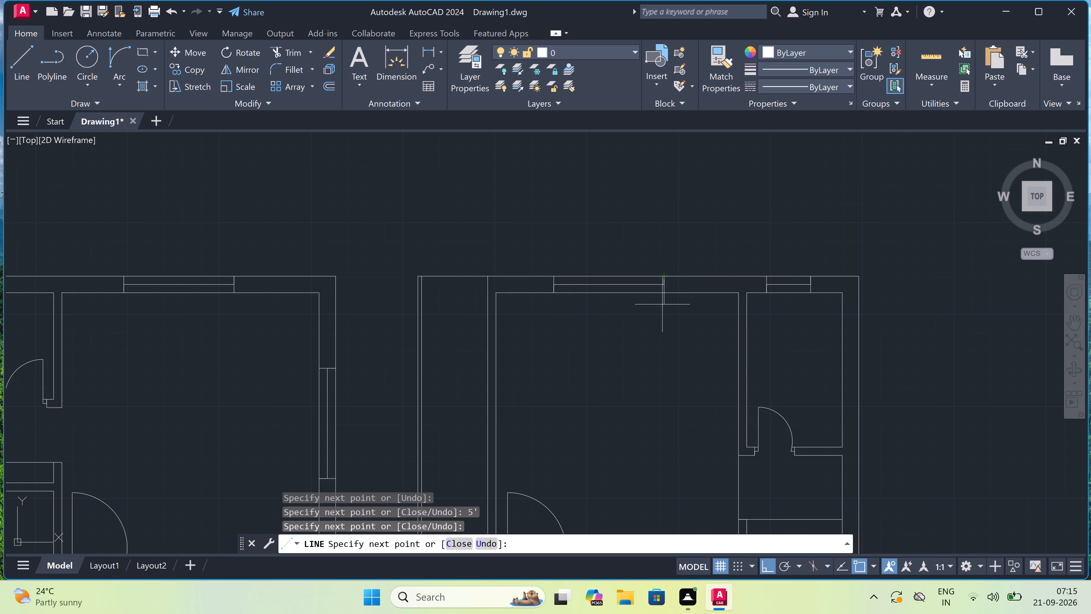
left_click(662, 292)
key("Escape")
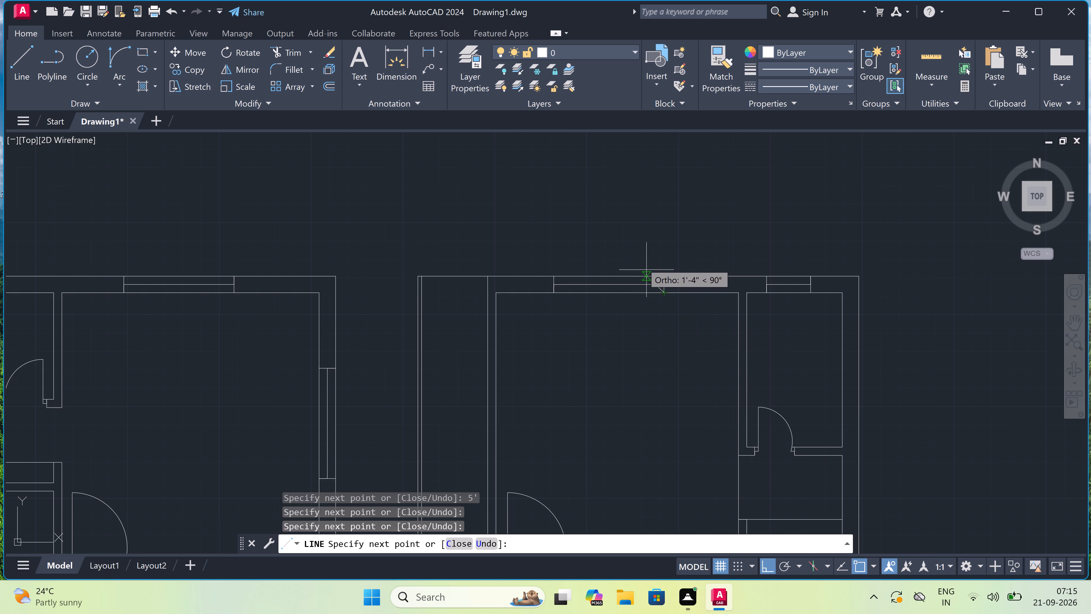
Draw a 2' window with a centre line in the right plan's left outer wall, at the upper small room below the hall.
scroll(634, 240, "down", 4)
scroll(652, 327, "up", 2)
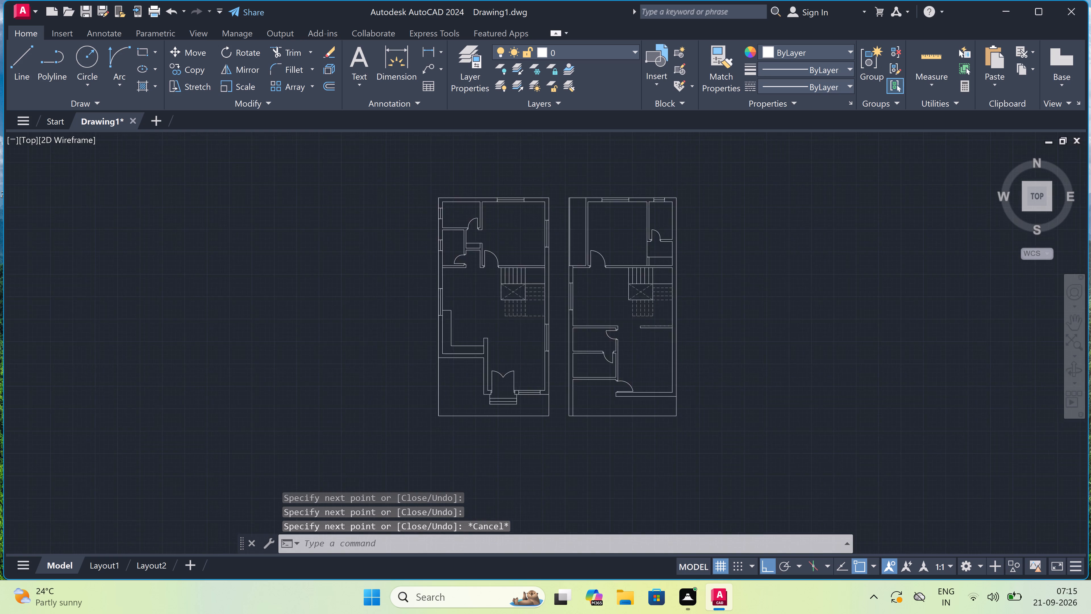
scroll(652, 327, "up", 1)
key("space")
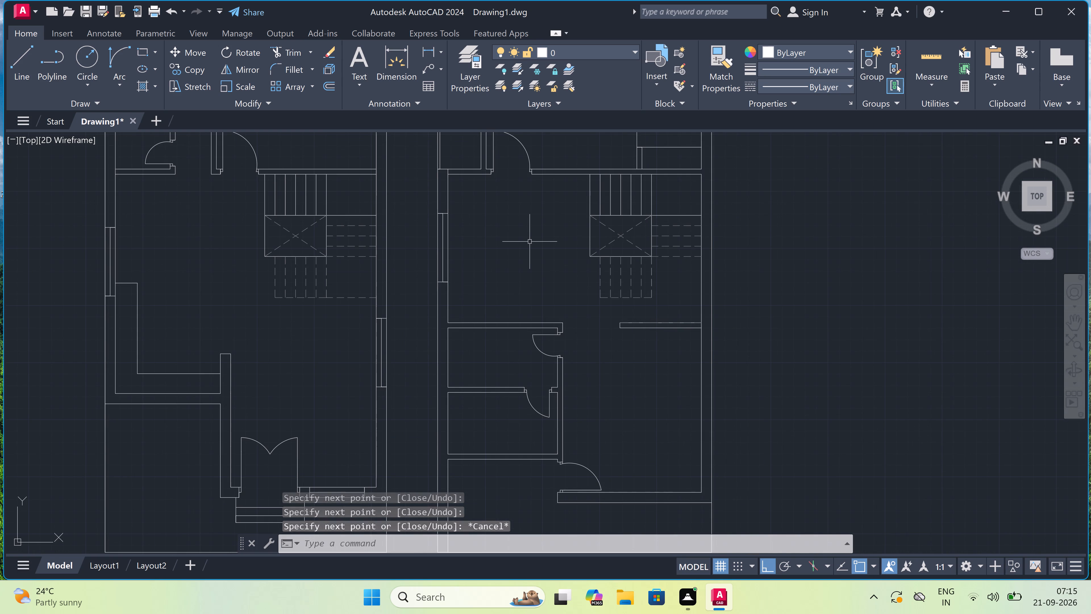
scroll(530, 242, "down", 2)
scroll(503, 291, "up", 2)
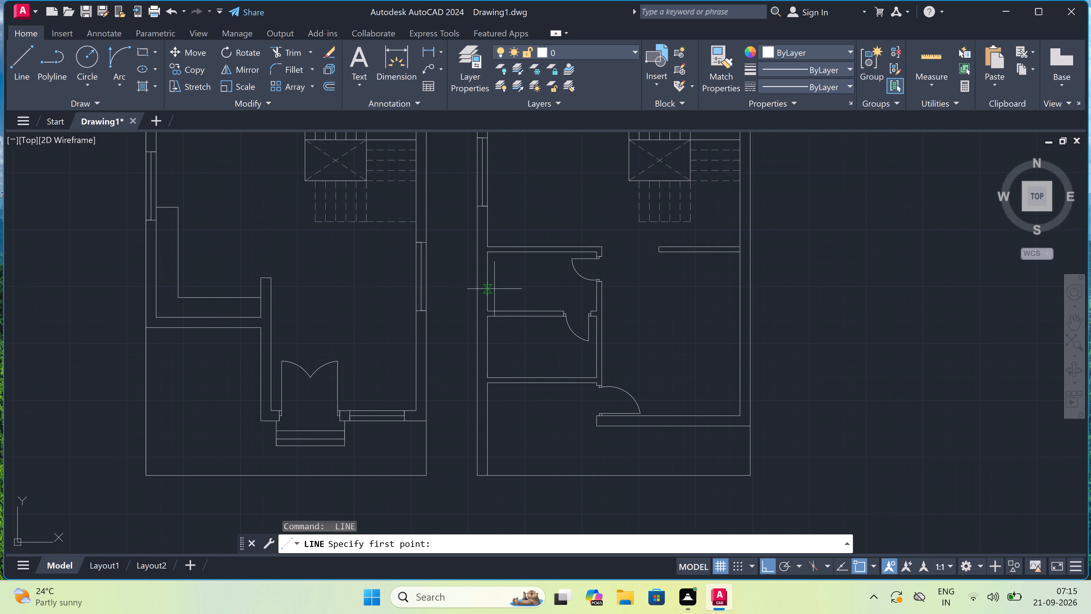
scroll(487, 278, "up", 1)
scroll(467, 264, "up", 1)
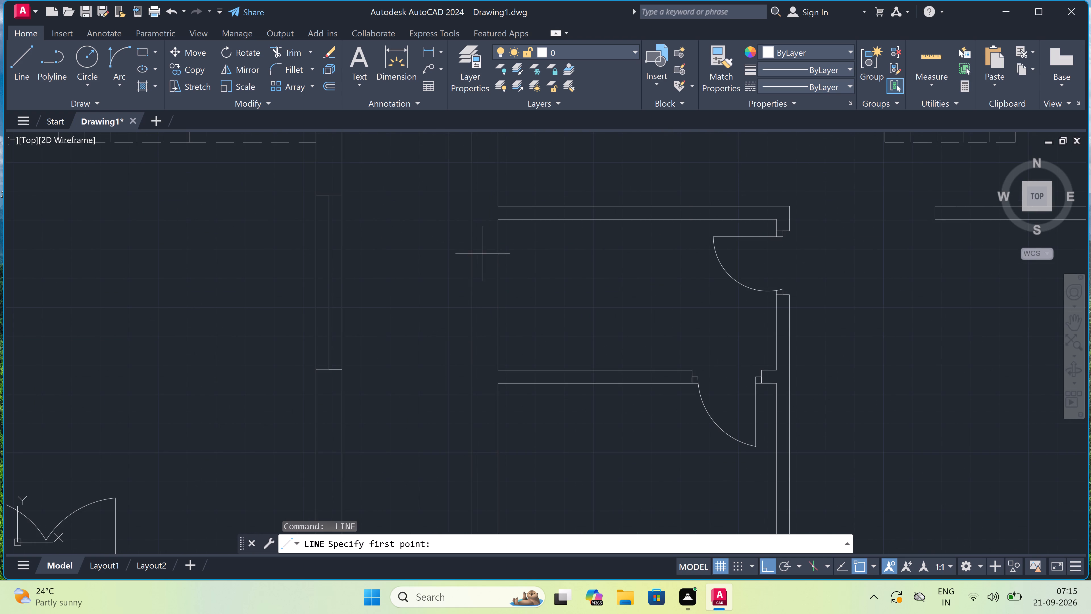
left_click_drag(474, 253, 478, 254)
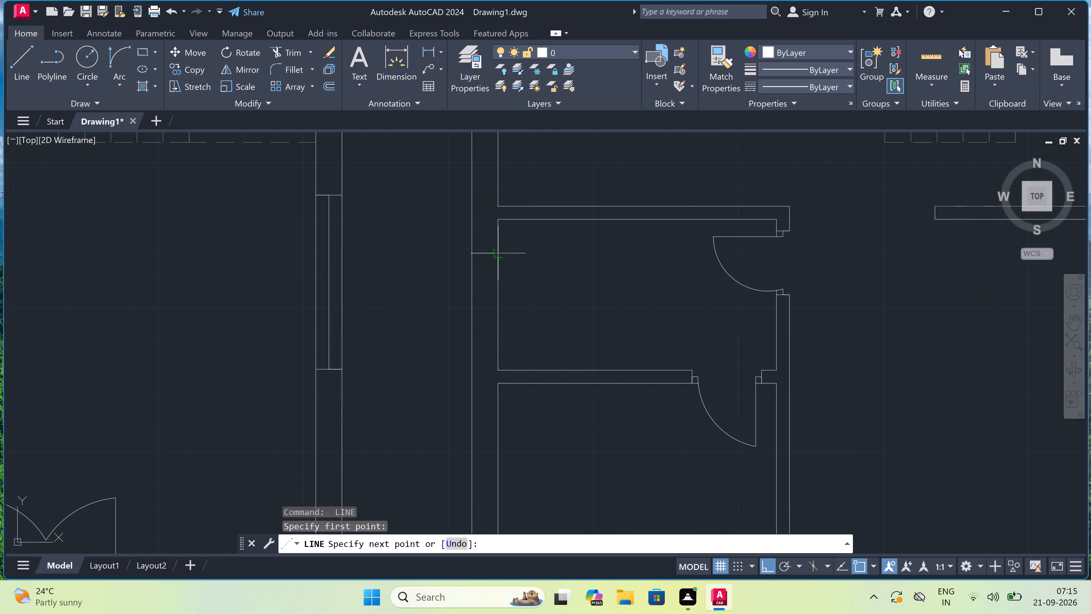
left_click(497, 252)
left_click_drag(482, 252, 482, 262)
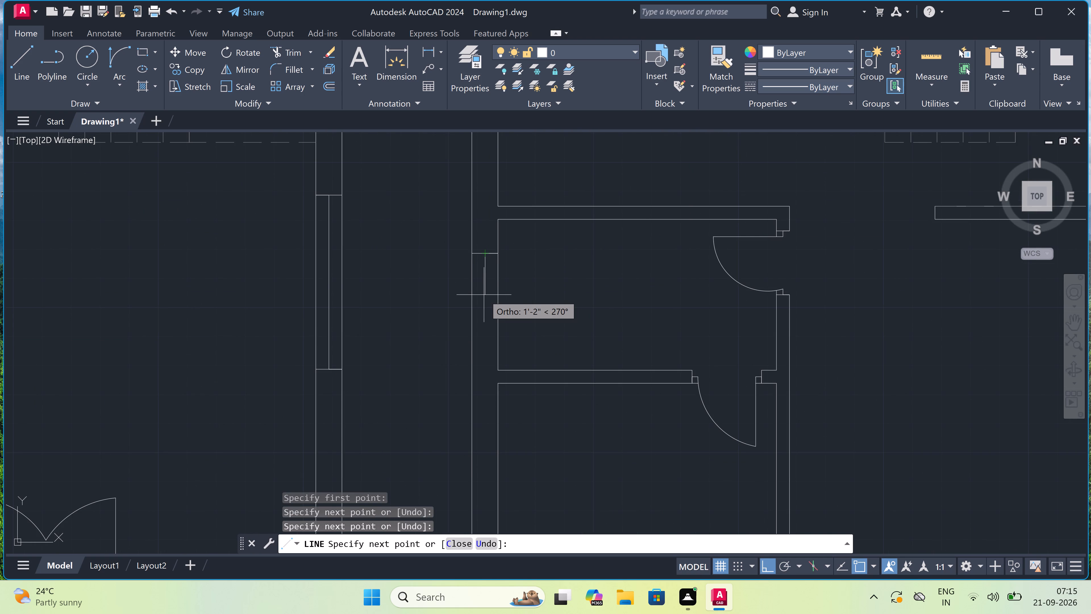
type("2'")
key("space")
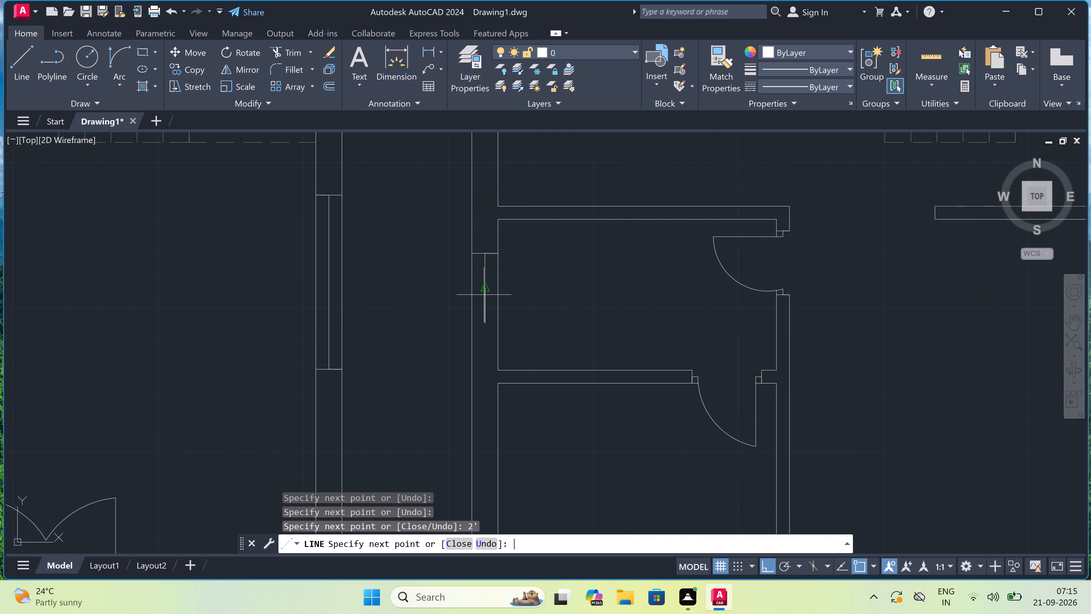
left_click(474, 323)
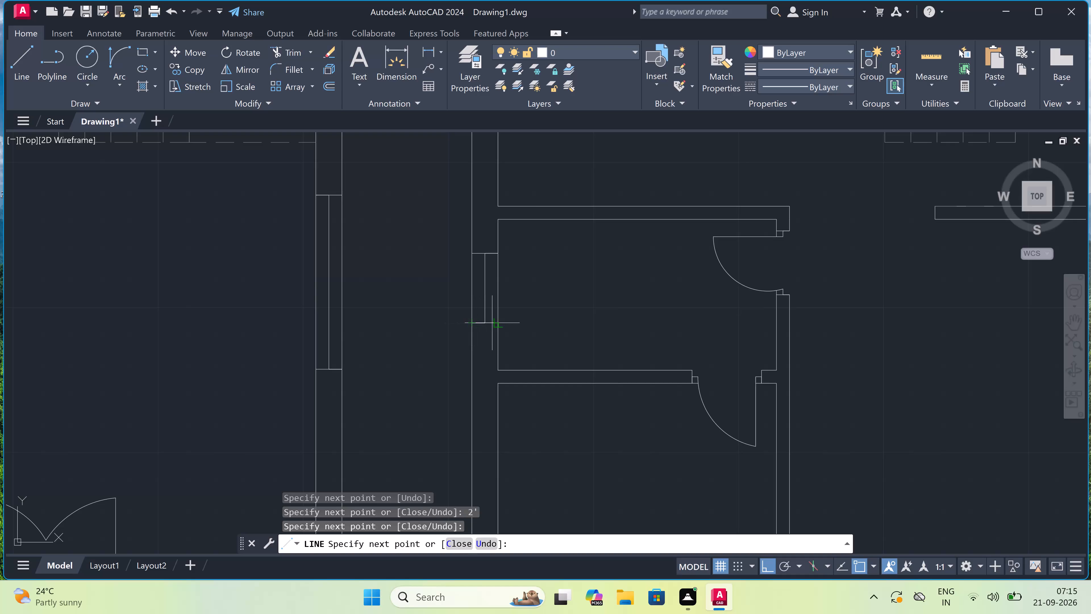
double_click(497, 322)
key("Escape")
Draw a 2' window with a centre line in the right plan's left outer wall, at the lower of the two small rooms.
scroll(521, 281, "down", 4)
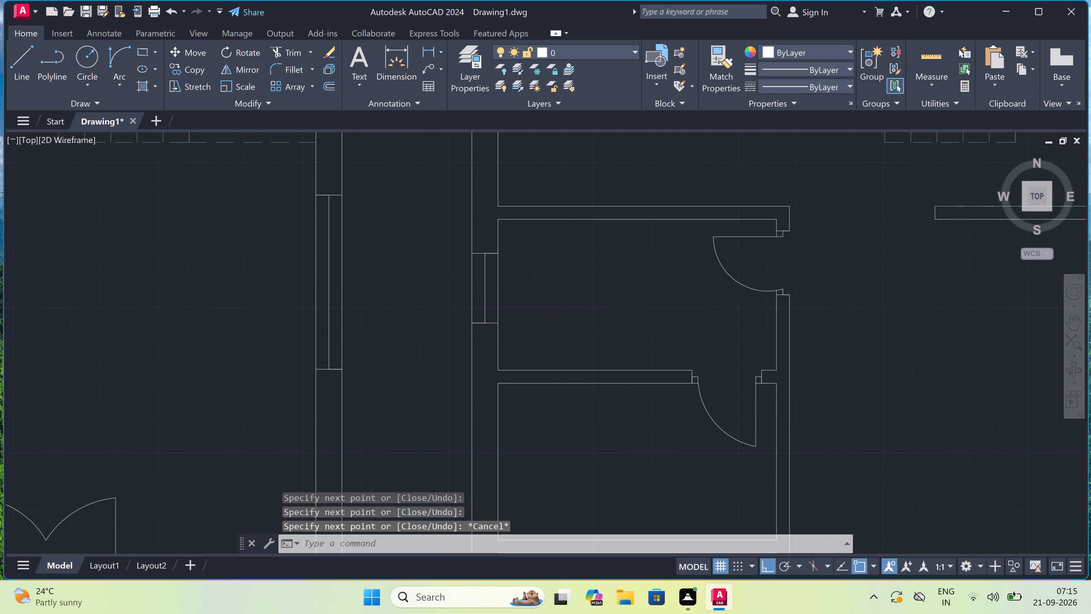
scroll(505, 361, "up", 3)
key("space")
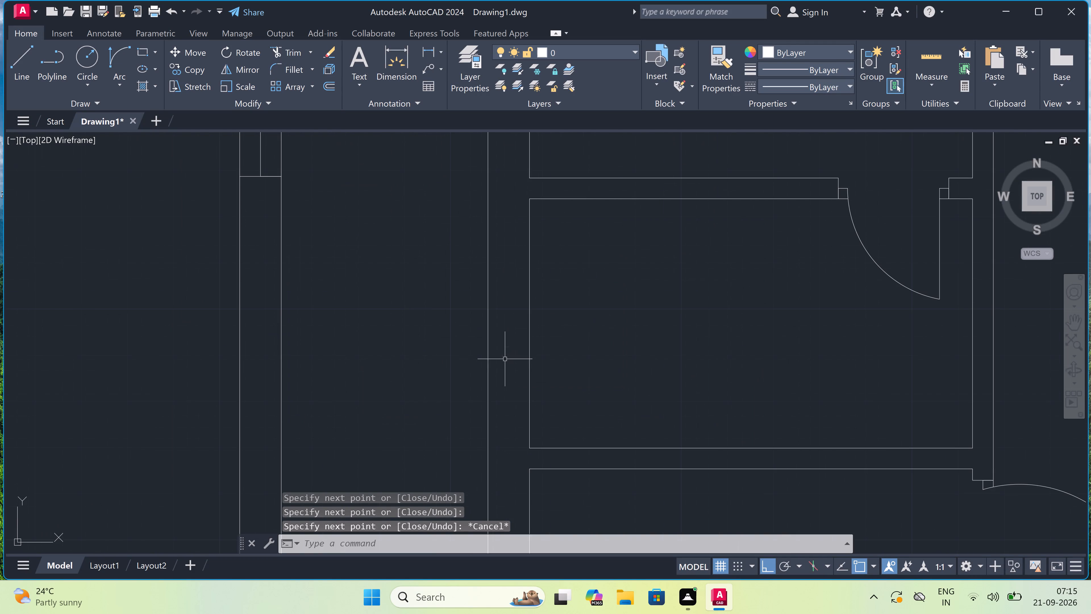
left_click(487, 268)
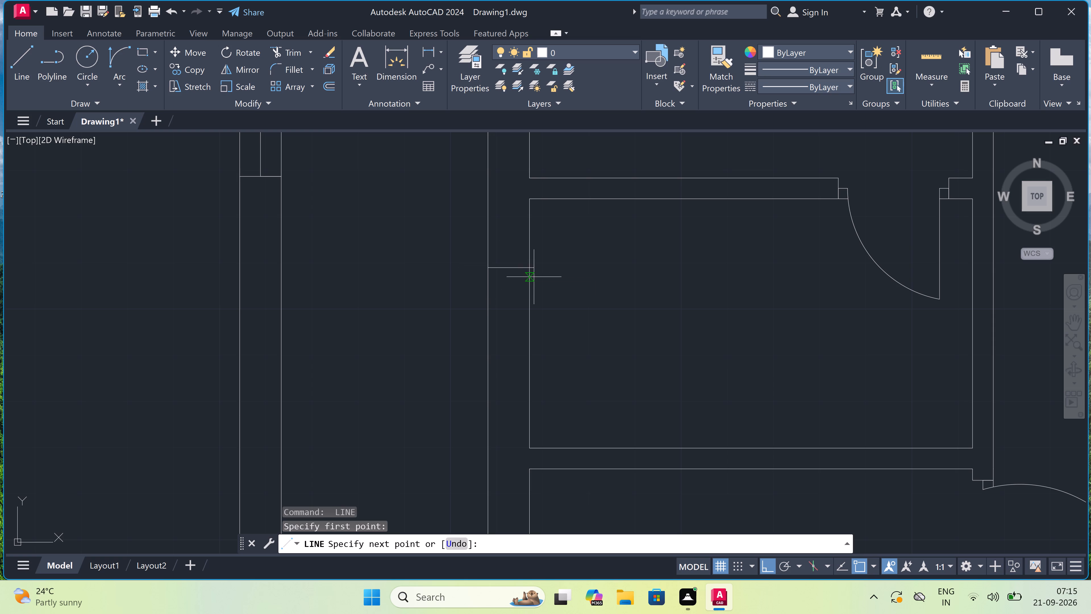
left_click(530, 269)
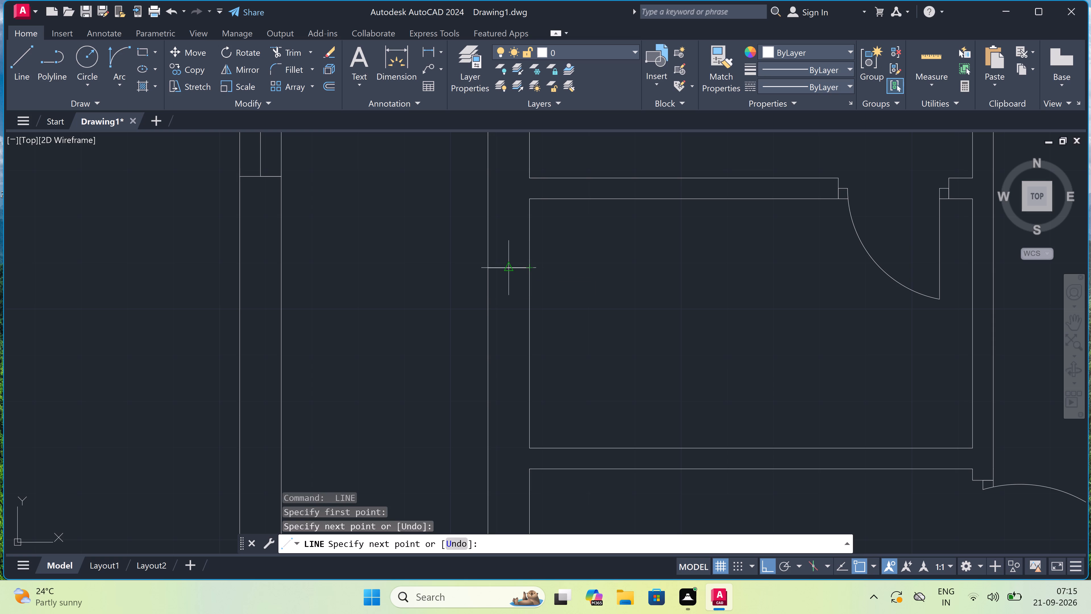
left_click(510, 266)
type("2'")
key("space")
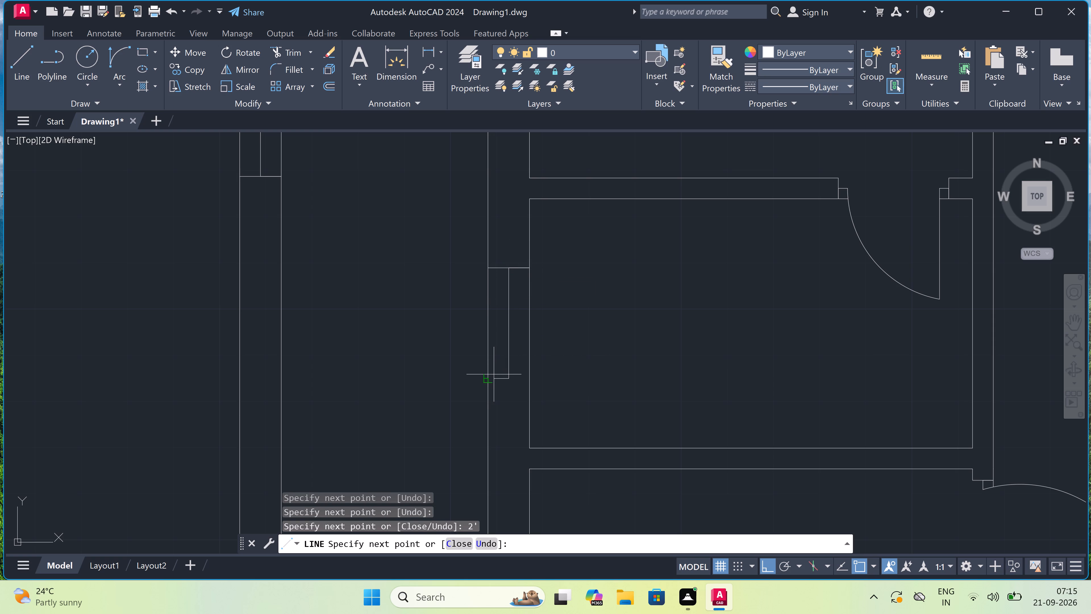
left_click(488, 381)
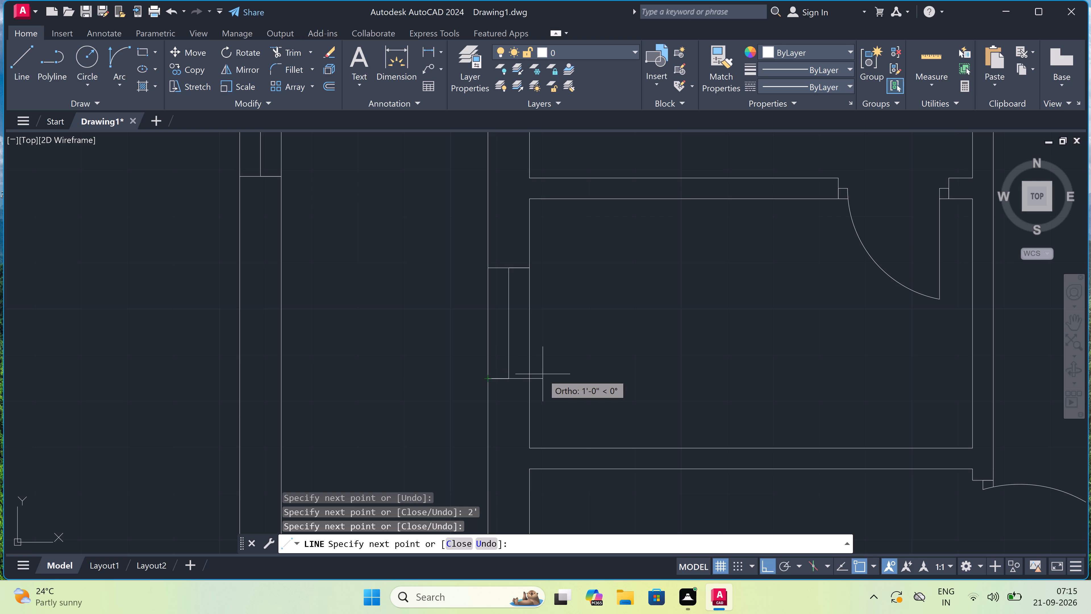
left_click(530, 383)
key("Escape")
Erase the upper edge of the short partition below the right plan's staircase and redraw it as one line to the outer wall.
scroll(508, 377, "down", 3)
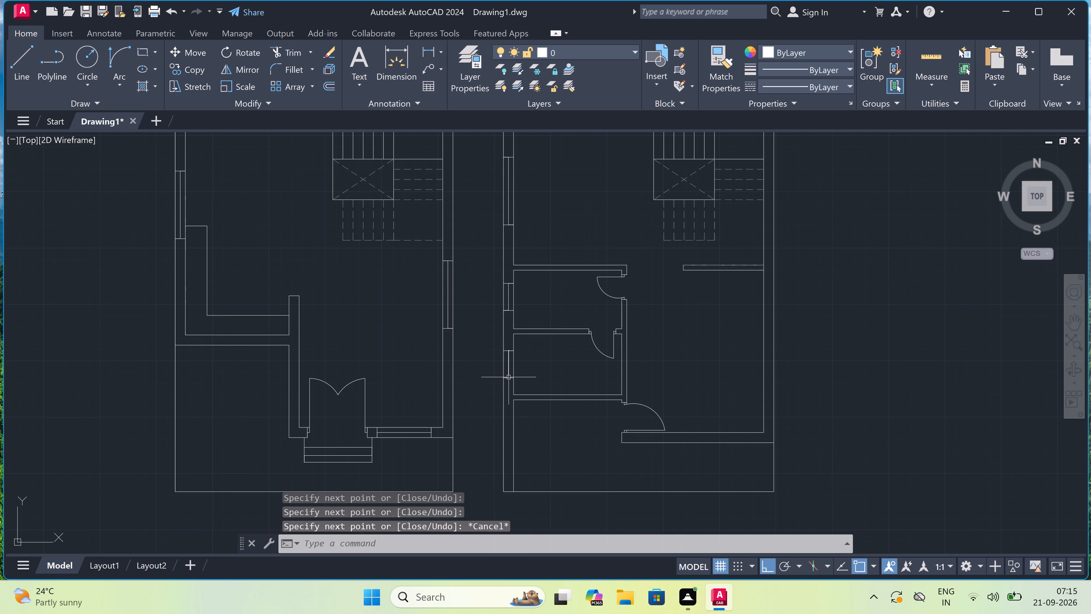
scroll(732, 256, "up", 3)
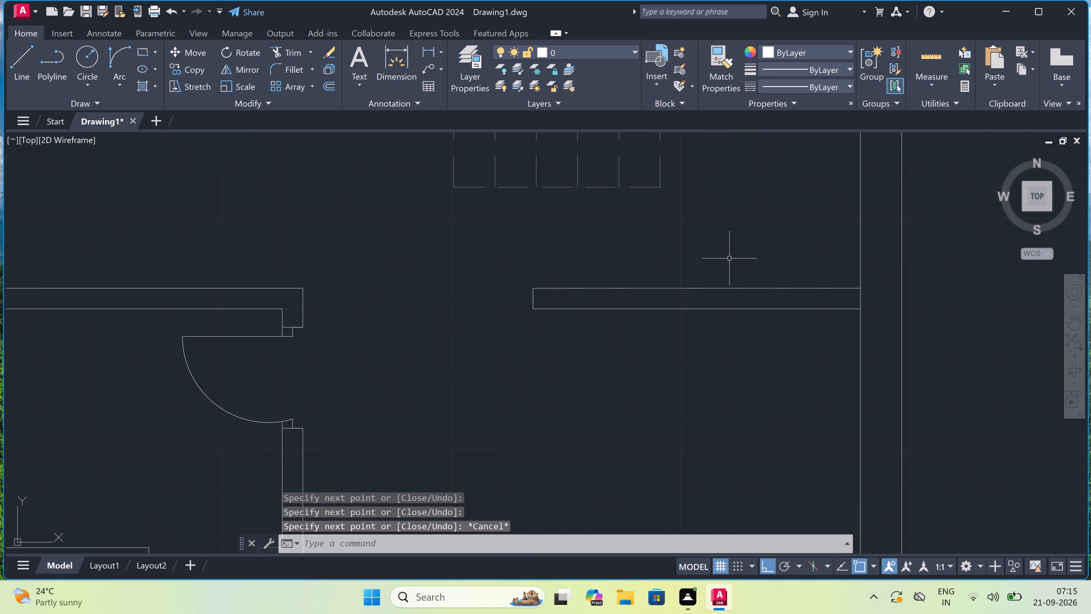
left_click(715, 272)
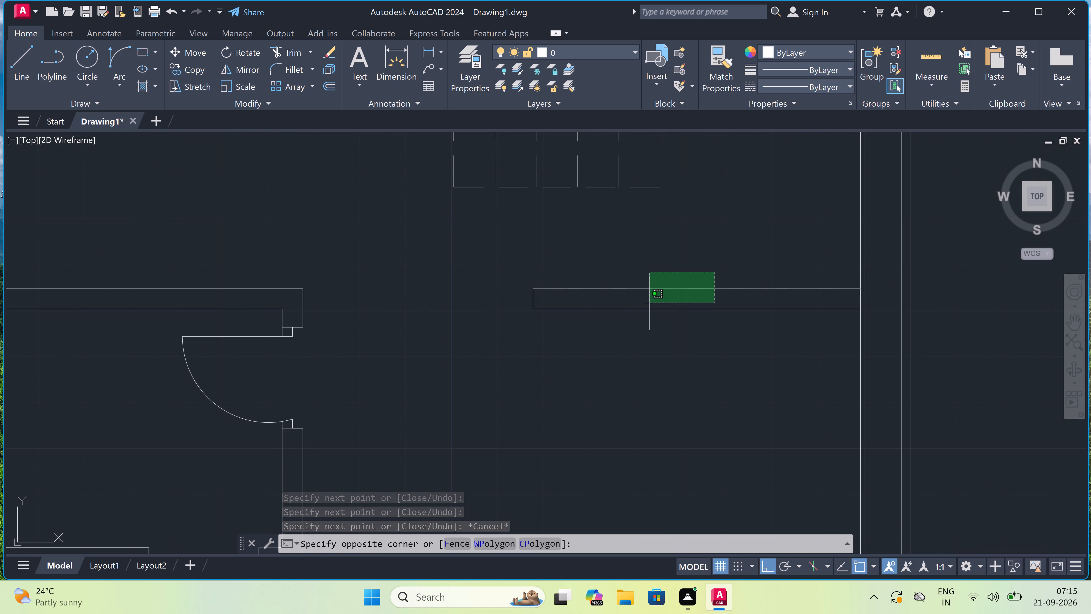
left_click(647, 293)
key("Delete")
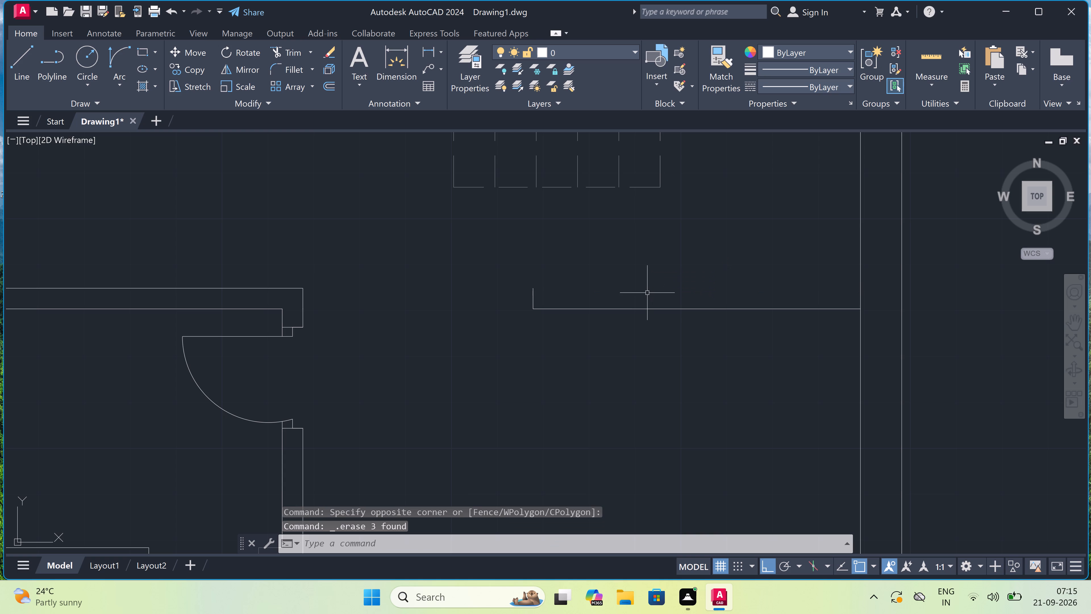
type("l")
key("space")
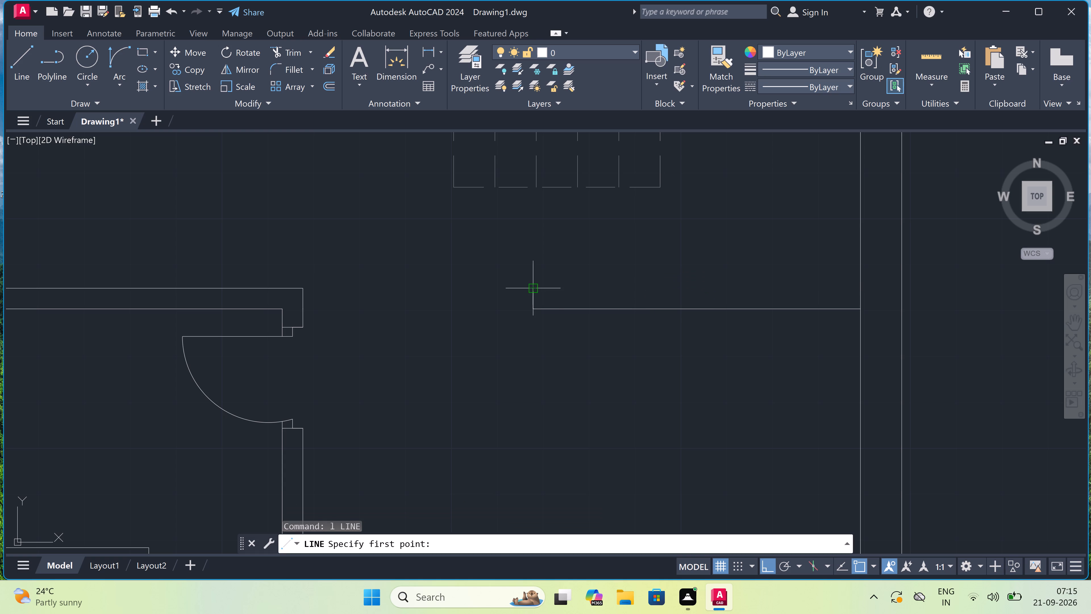
left_click_drag(536, 289, 559, 288)
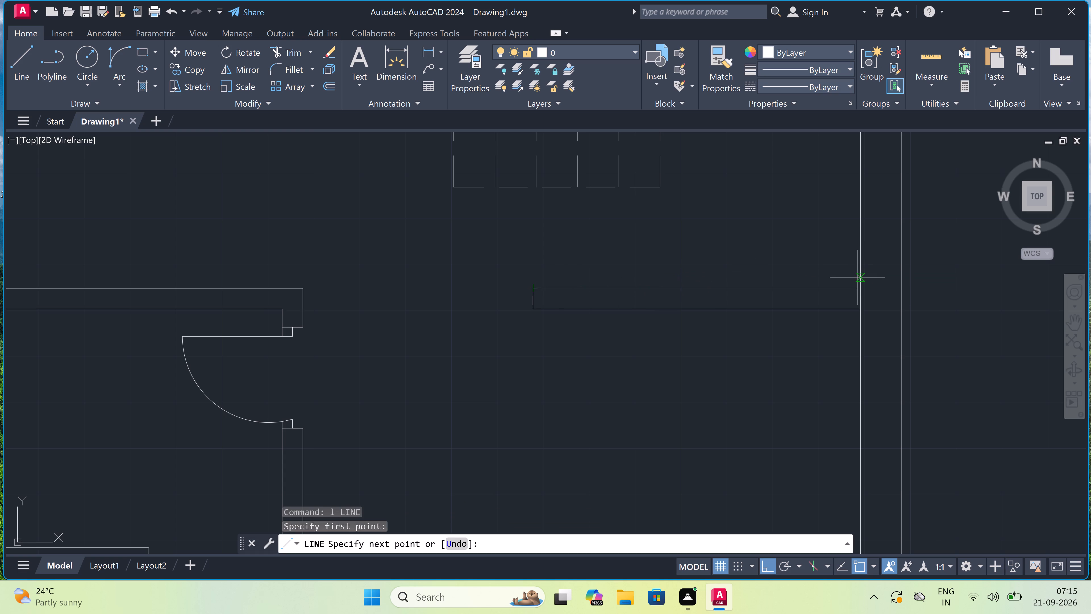
left_click(861, 286)
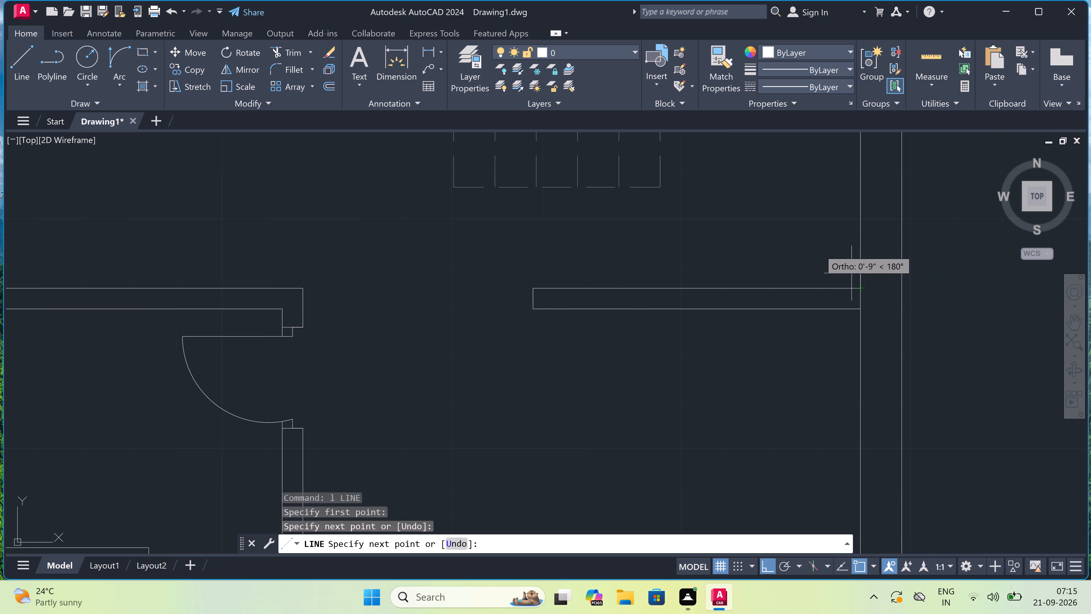
key("Escape")
Trim the right outer wall's inner line between the two edges of the short partition below the right plan's staircase.
type("tr")
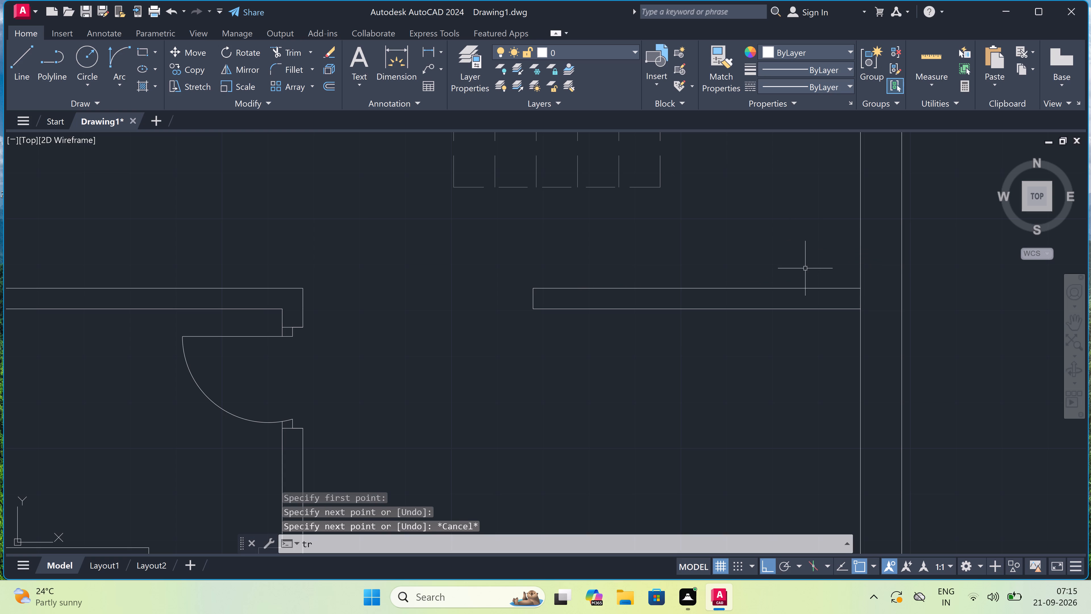
key("space")
left_click(858, 300)
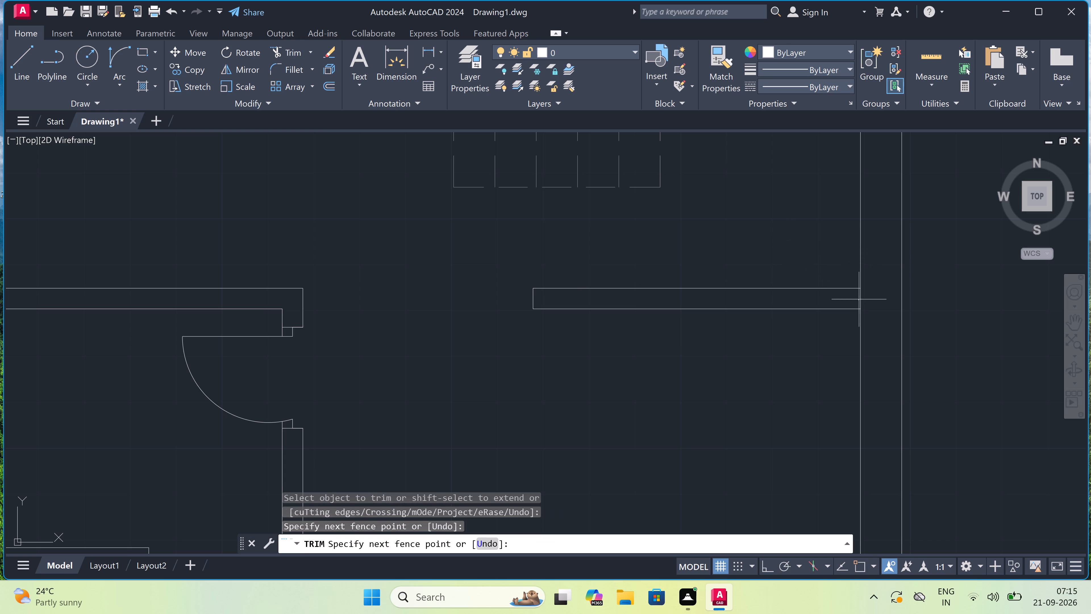
left_click(864, 296)
scroll(864, 293, "down", 3)
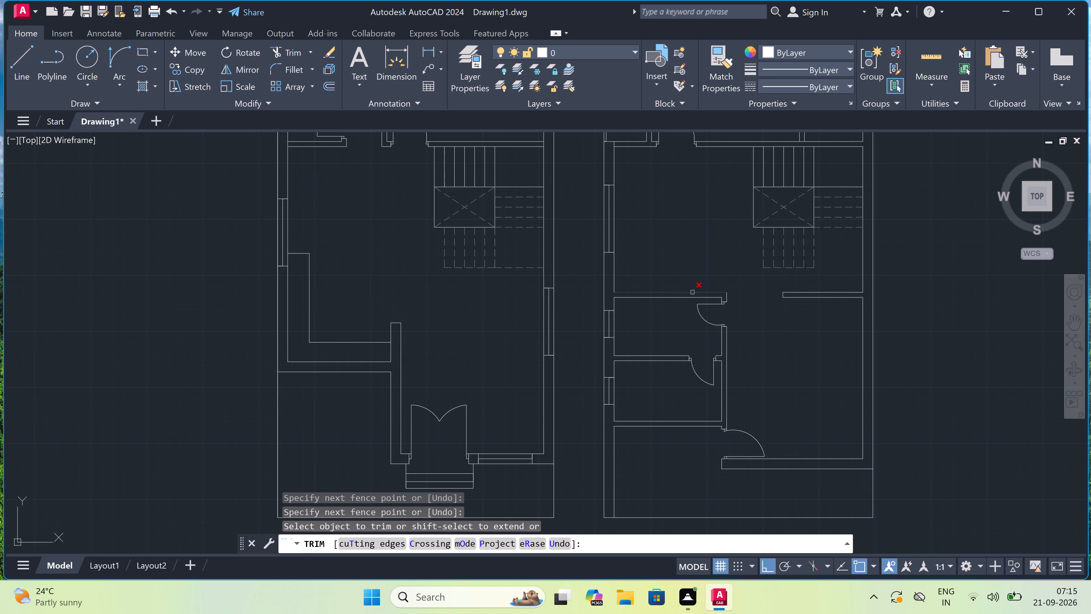
scroll(692, 292, "down", 2)
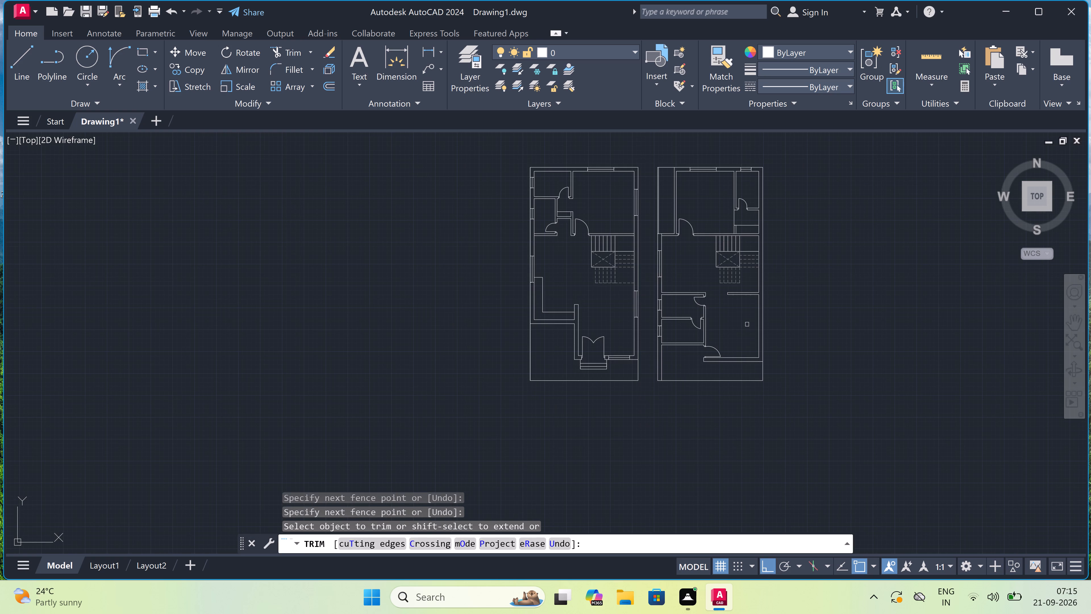
key("Escape")
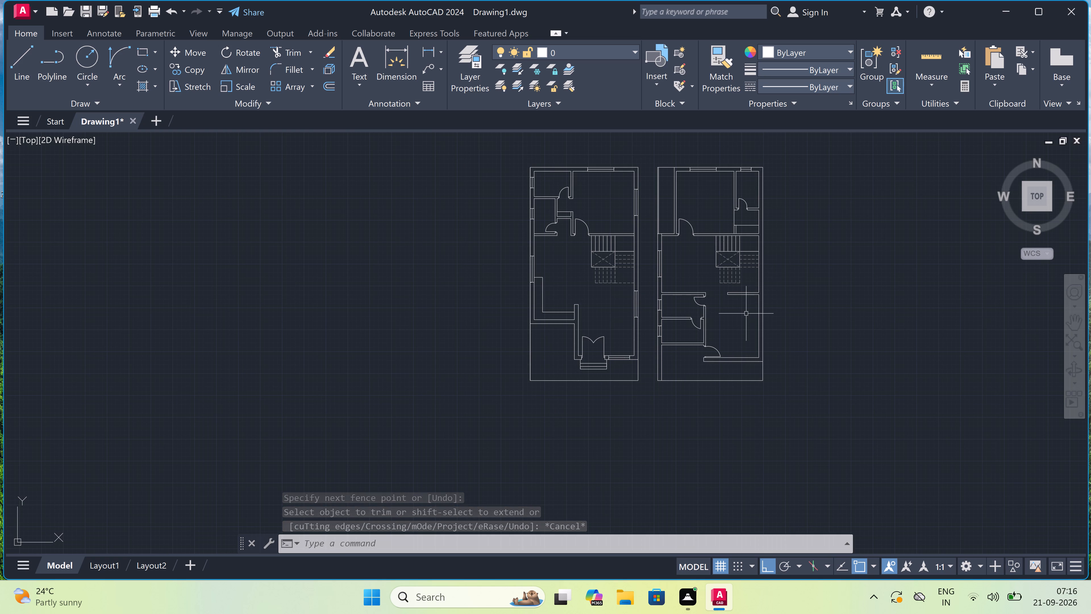
Draw a 5' window with a centre line in the right plan's right outer wall, in the large room below the staircase.
scroll(745, 309, "up", 2)
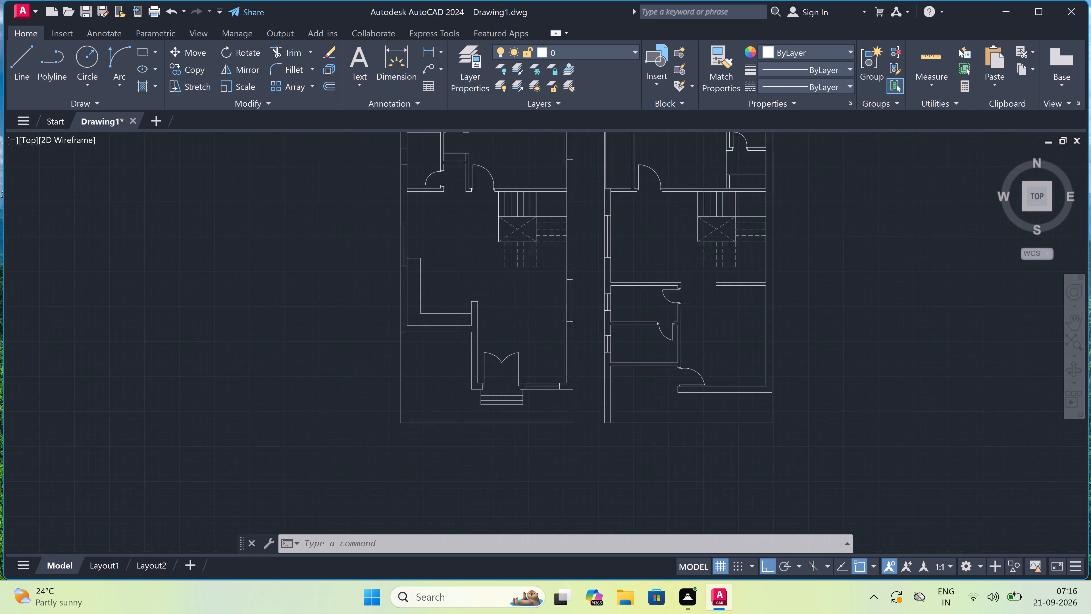
scroll(746, 311, "down", 1)
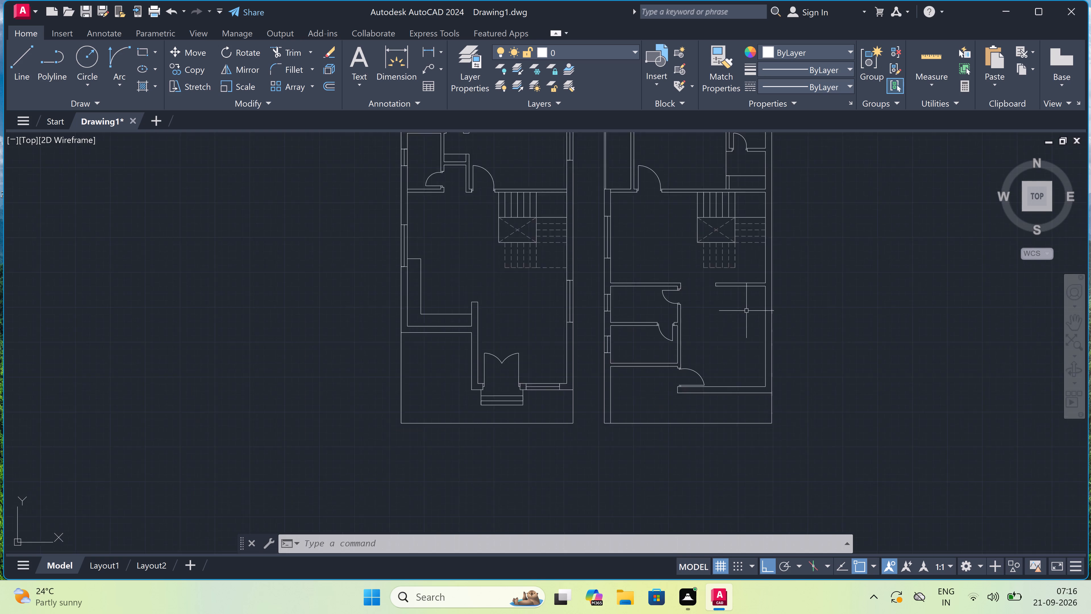
scroll(746, 311, "down", 1)
type("l")
key("space")
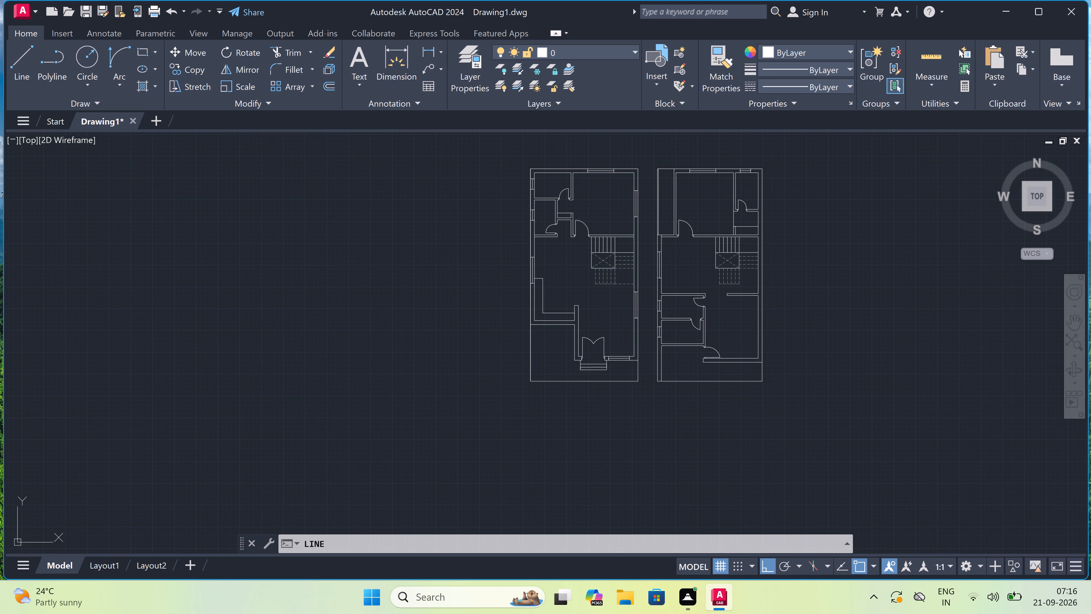
scroll(766, 315, "up", 3)
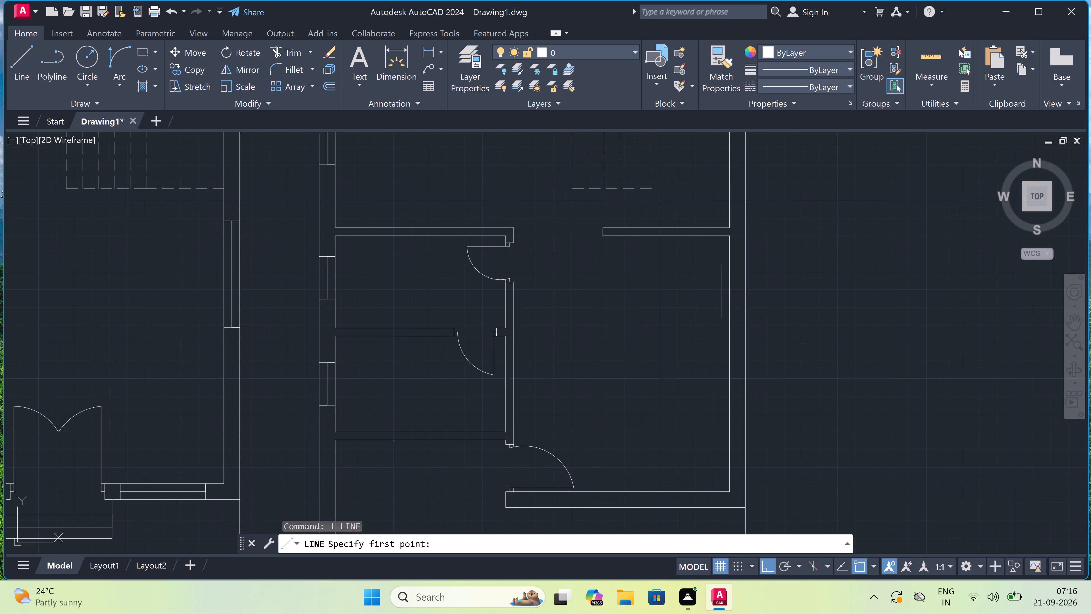
left_click(726, 289)
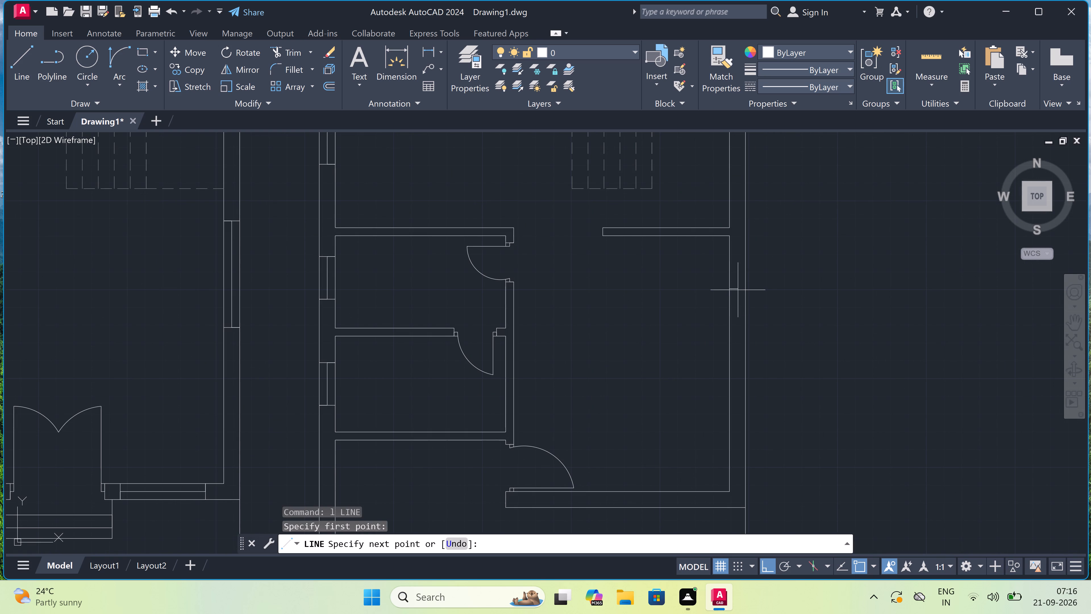
left_click(743, 289)
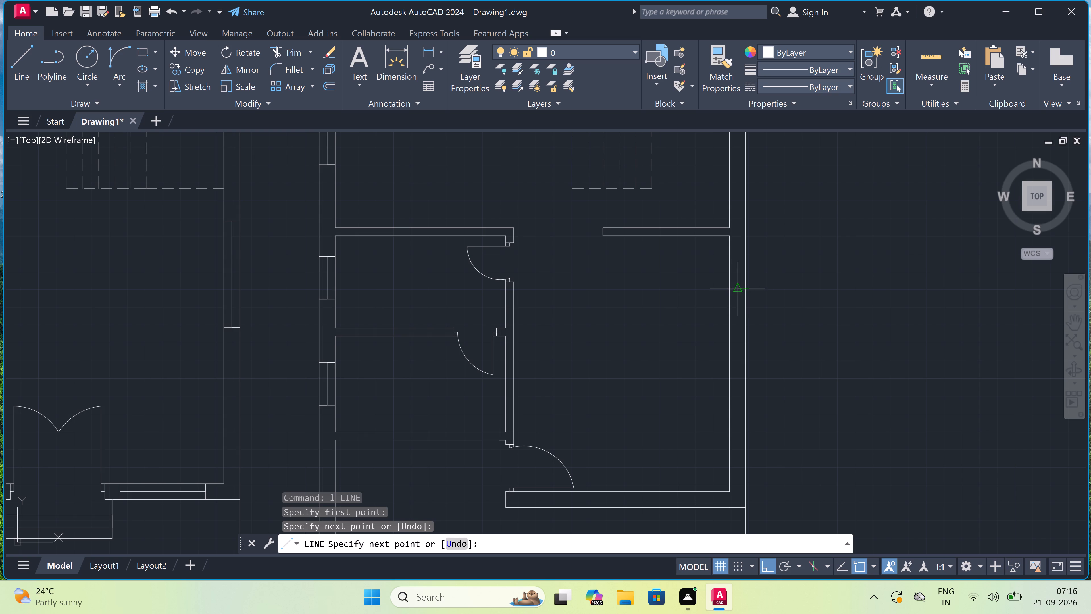
left_click_drag(736, 287, 739, 298)
type("5'")
key("space")
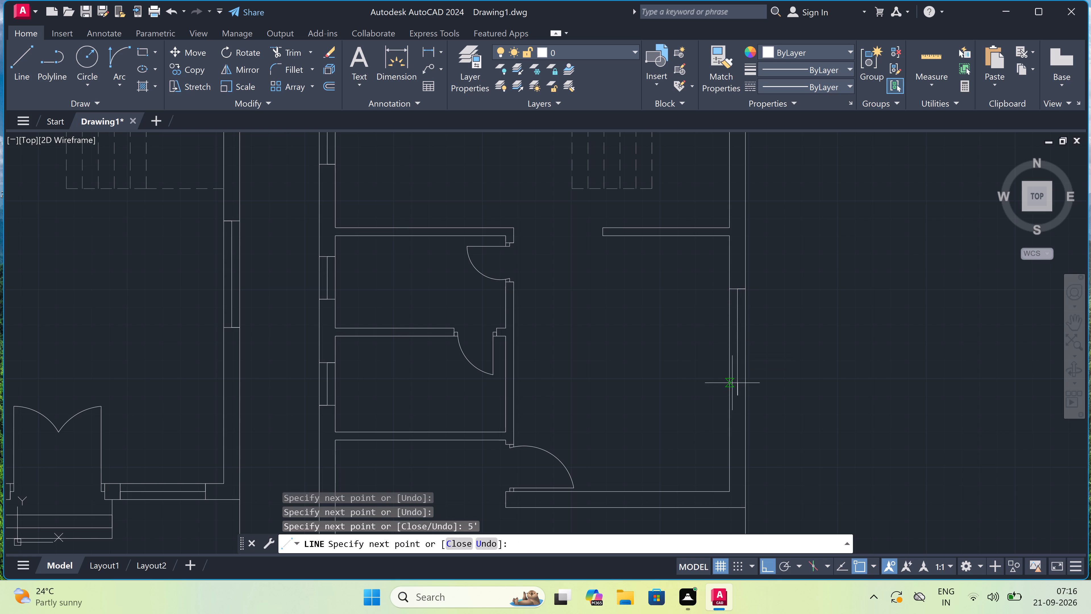
left_click(731, 398)
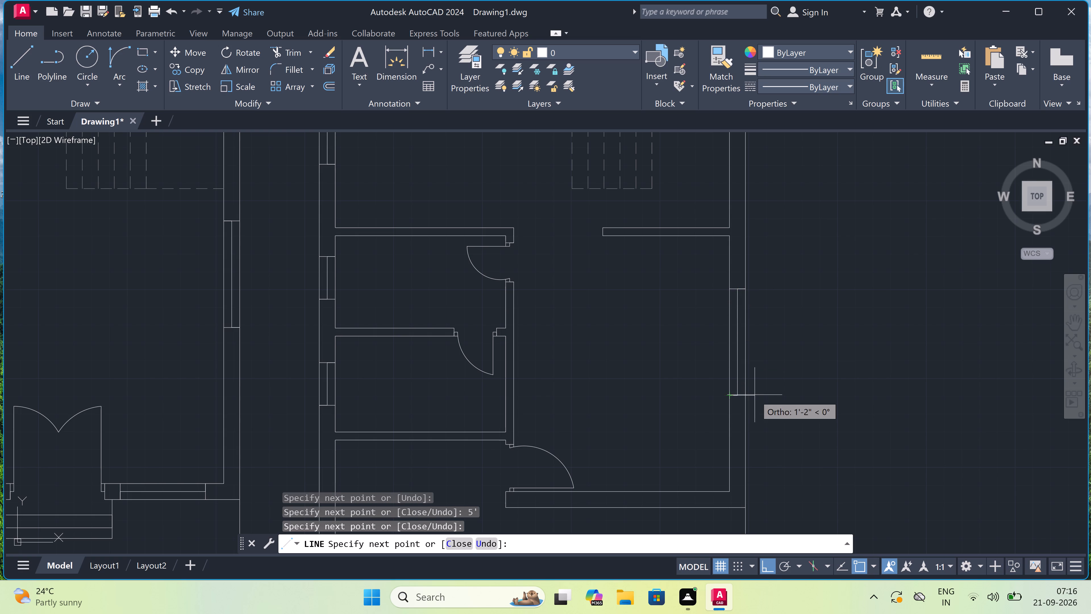
left_click(747, 392)
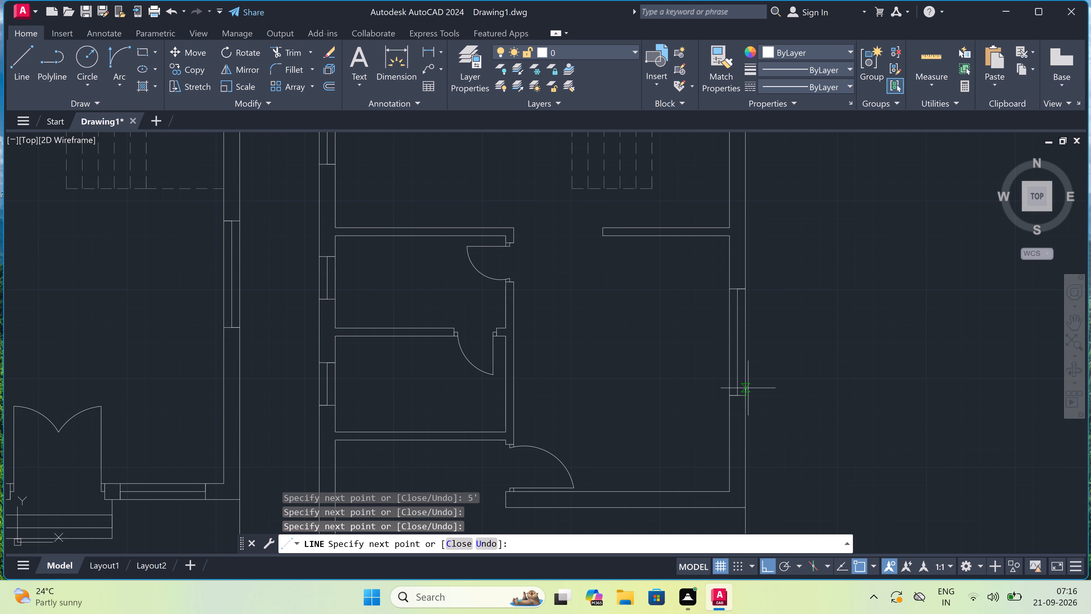
key("Escape")
scroll(719, 331, "down", 4)
scroll(719, 326, "up", 2)
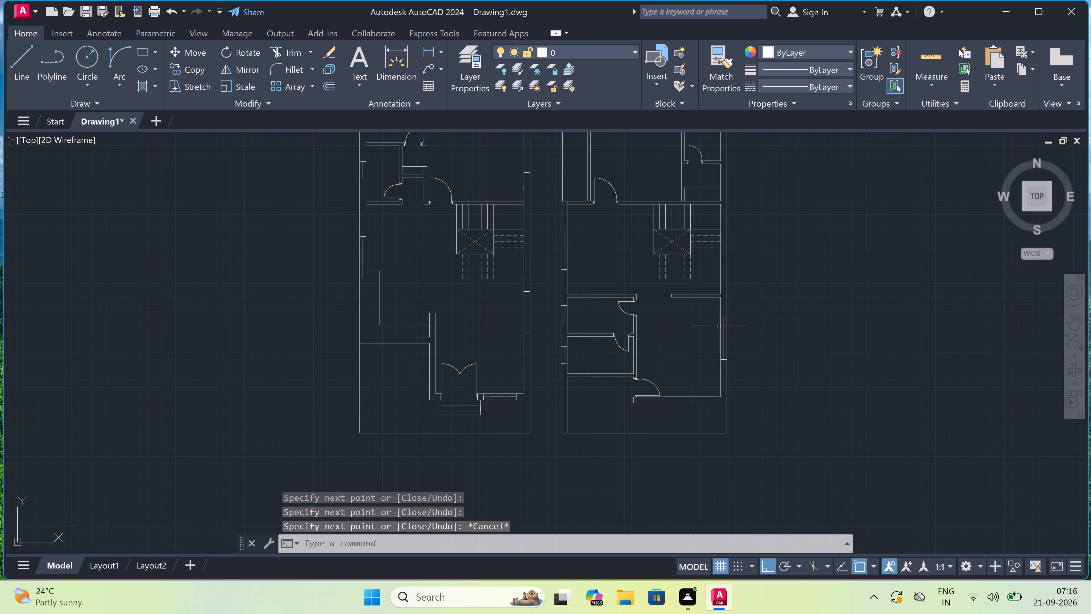
scroll(719, 326, "down", 1)
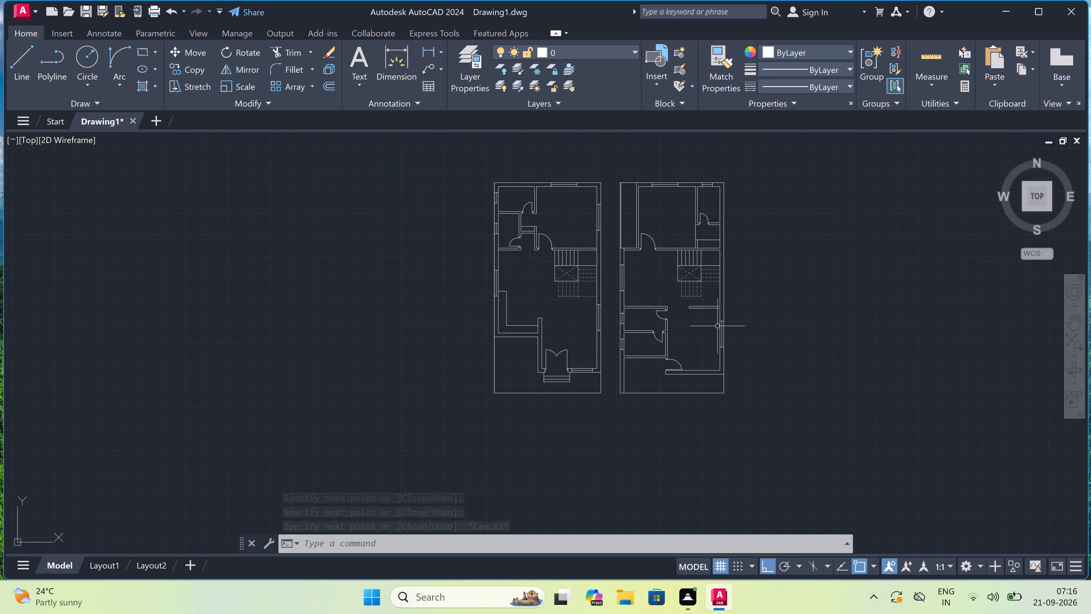
key("Escape")
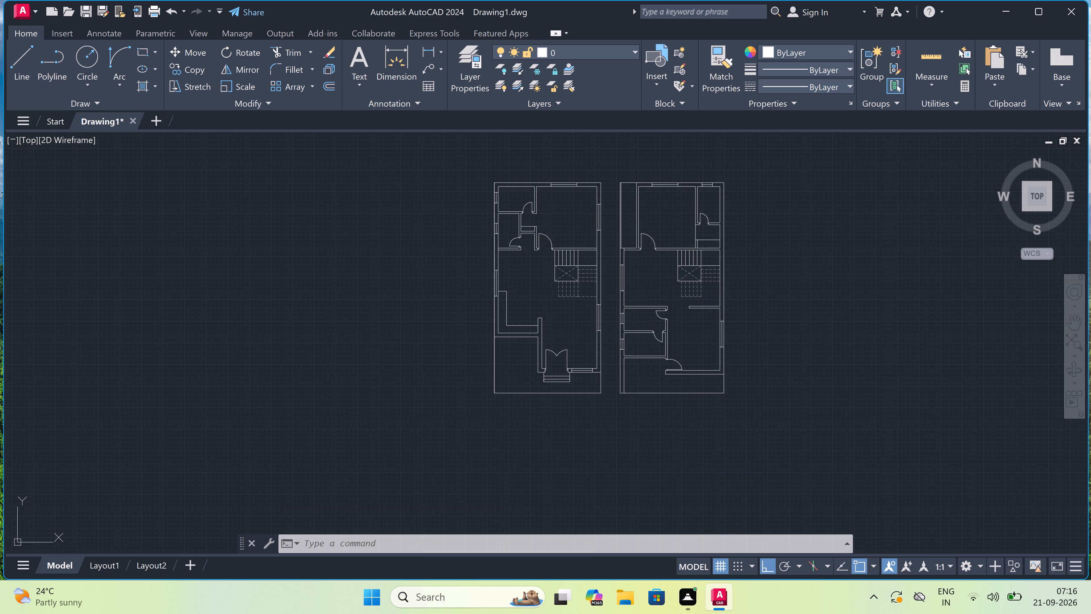
Add the multiline text label "BALCONY 8'0"X6'6"" on two lines in the open area below the right plan's small rooms.
type("mt")
key("space")
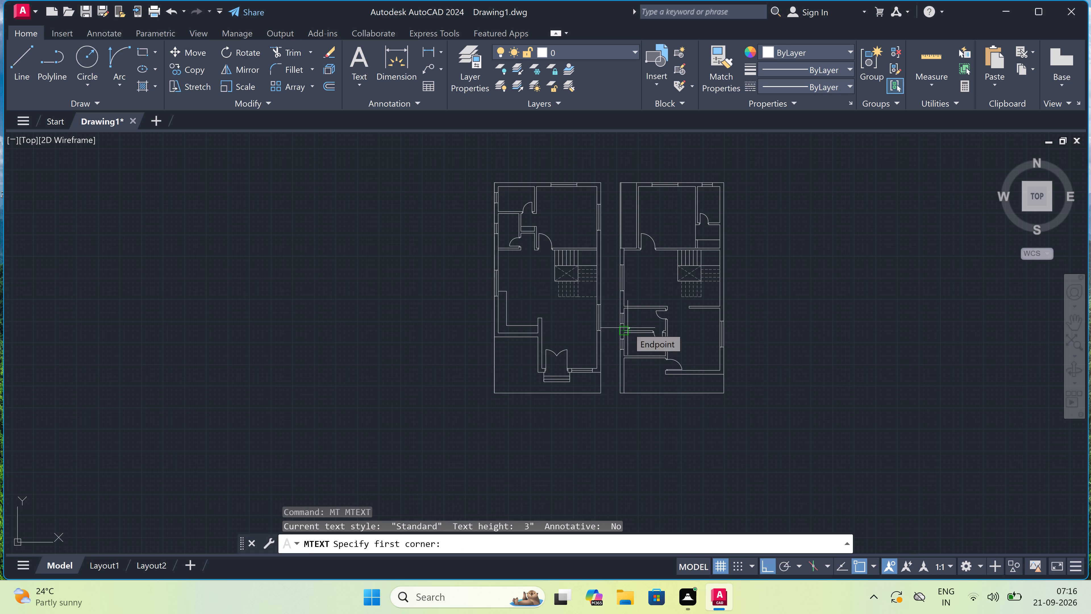
scroll(646, 383, "up", 2)
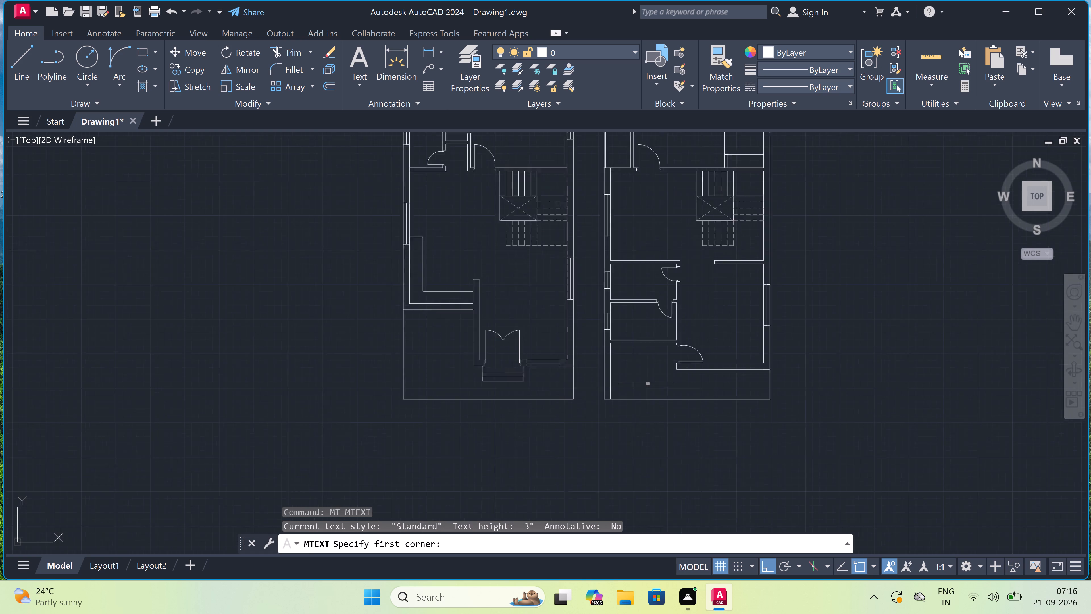
scroll(633, 364, "up", 1)
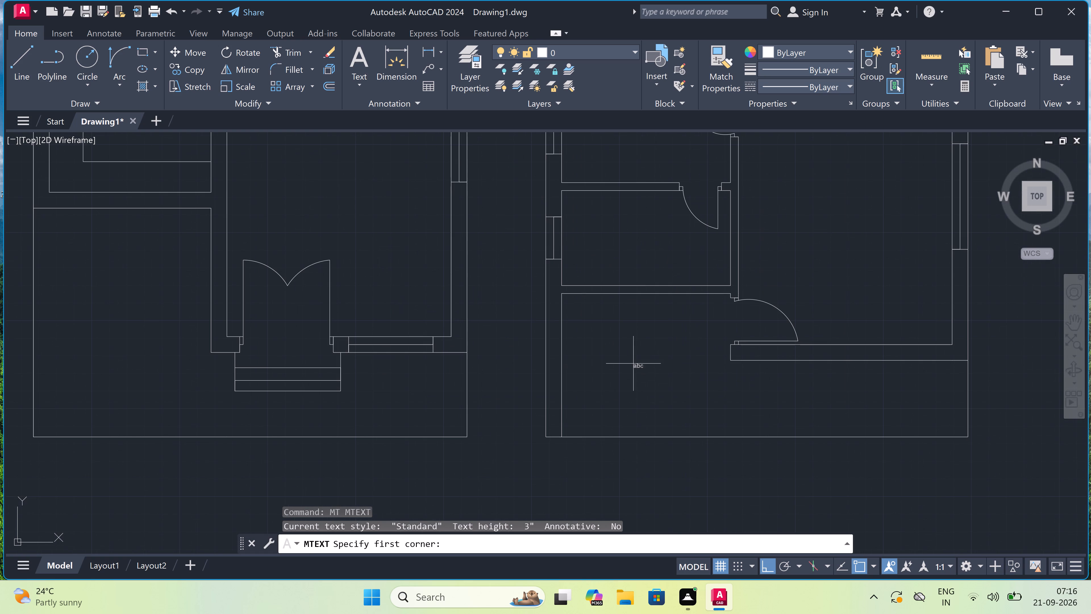
left_click(598, 334)
left_click(791, 334)
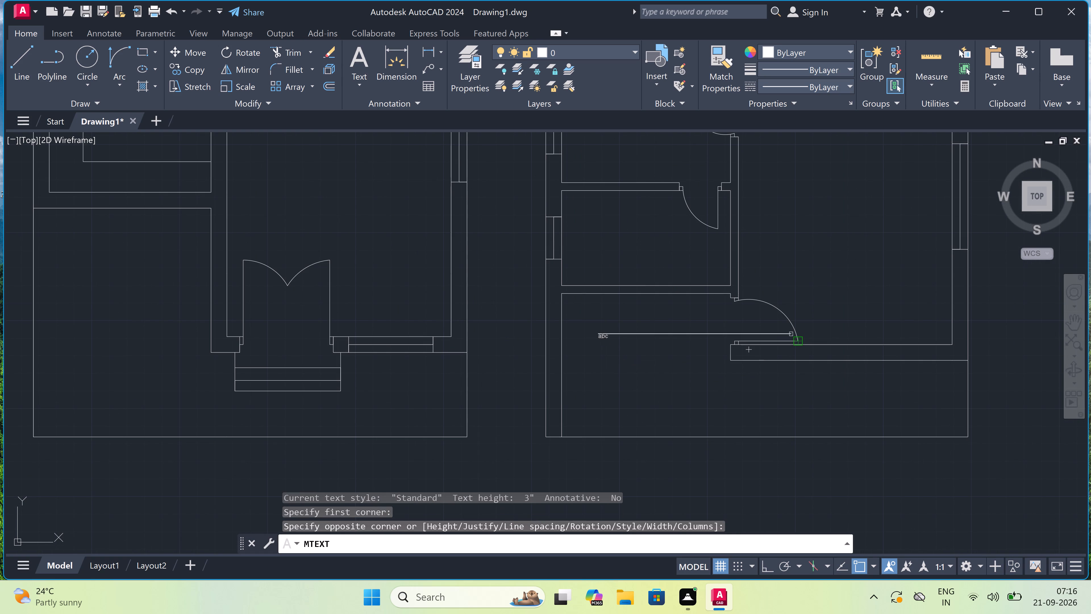
scroll(622, 357, "up", 2)
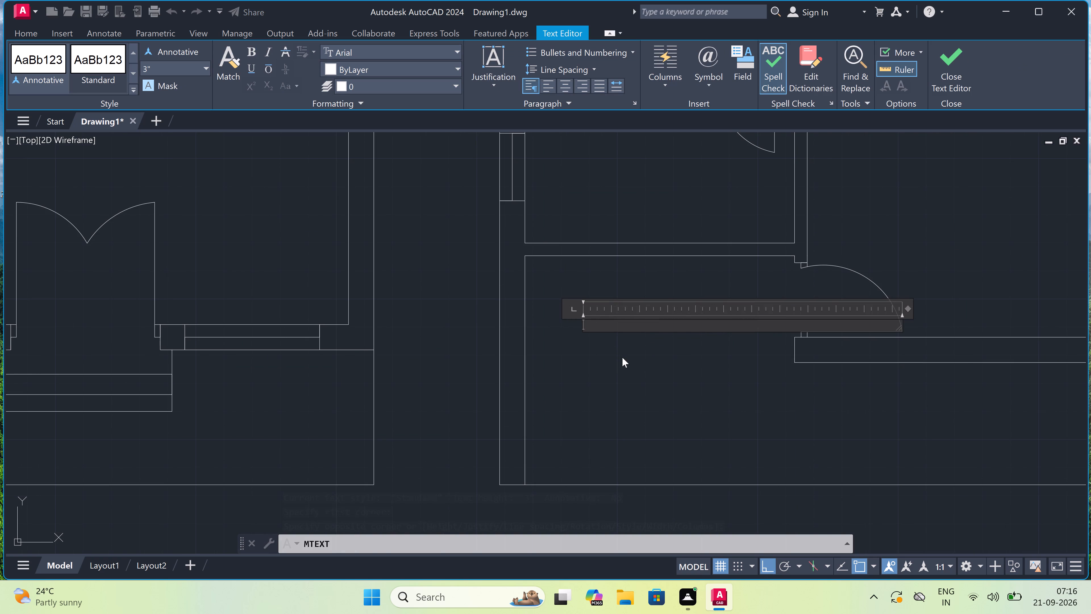
type("BALCONY")
key("Return")
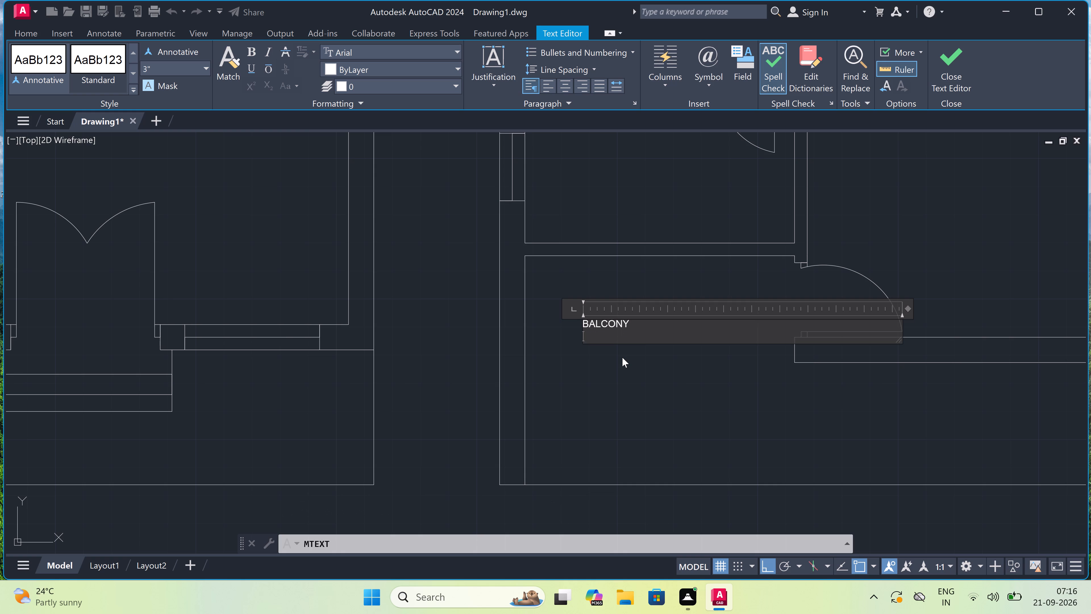
type("8'0")
key("shift+quotedbl")
key("x")
type("6'6")
key("shift+quotedbl")
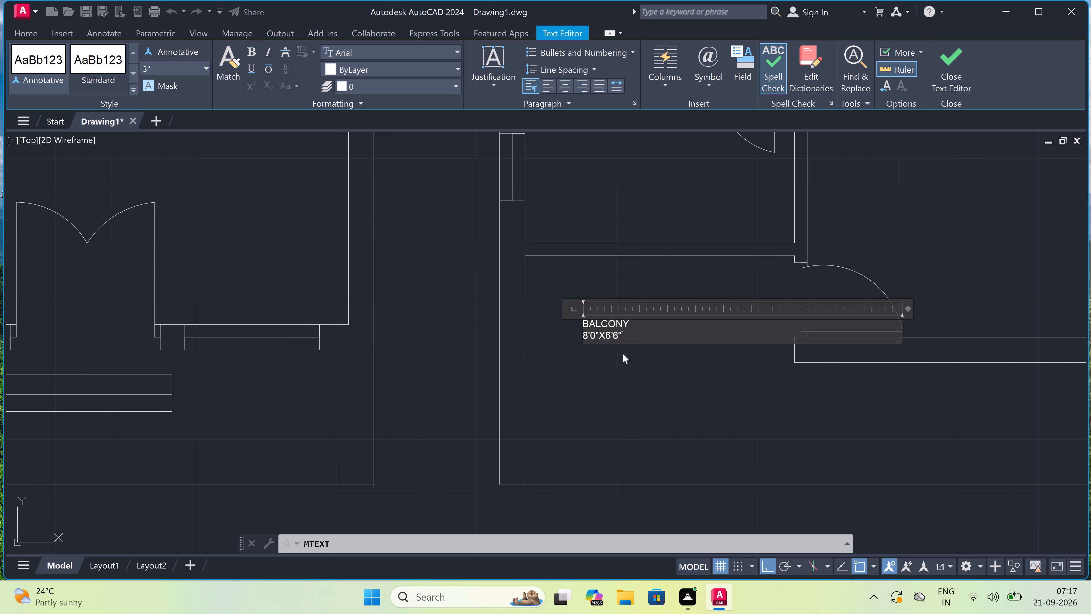
left_click(619, 357)
scroll(619, 356, "down", 4)
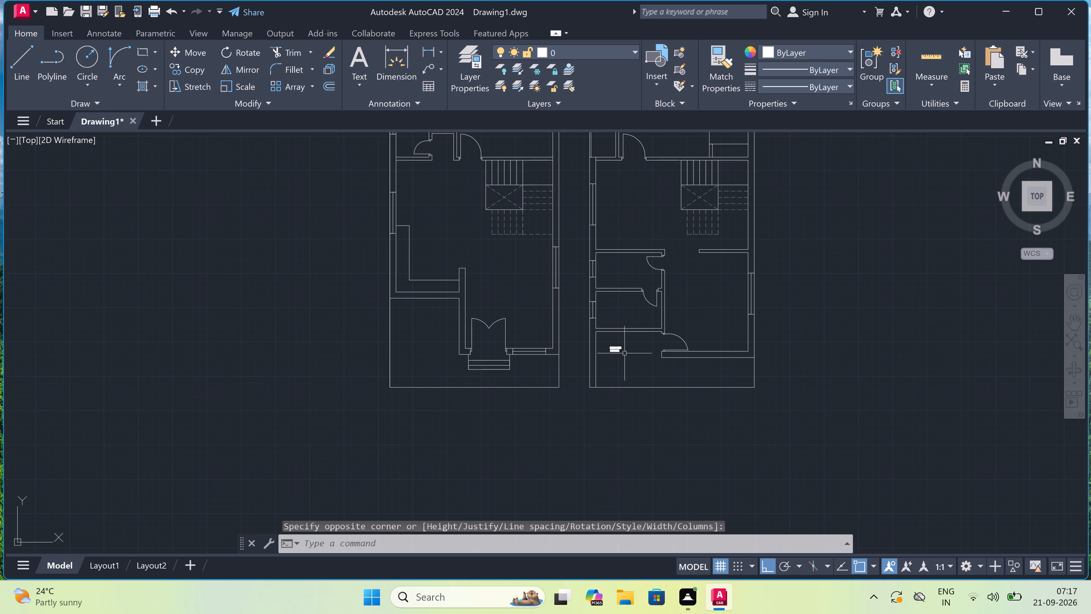
Add the multiline text label "BEDROOM 10'4"X12'0"" on two lines in the lower part of the right plan's large room beside the balcony door.
scroll(729, 325, "up", 3)
key("space")
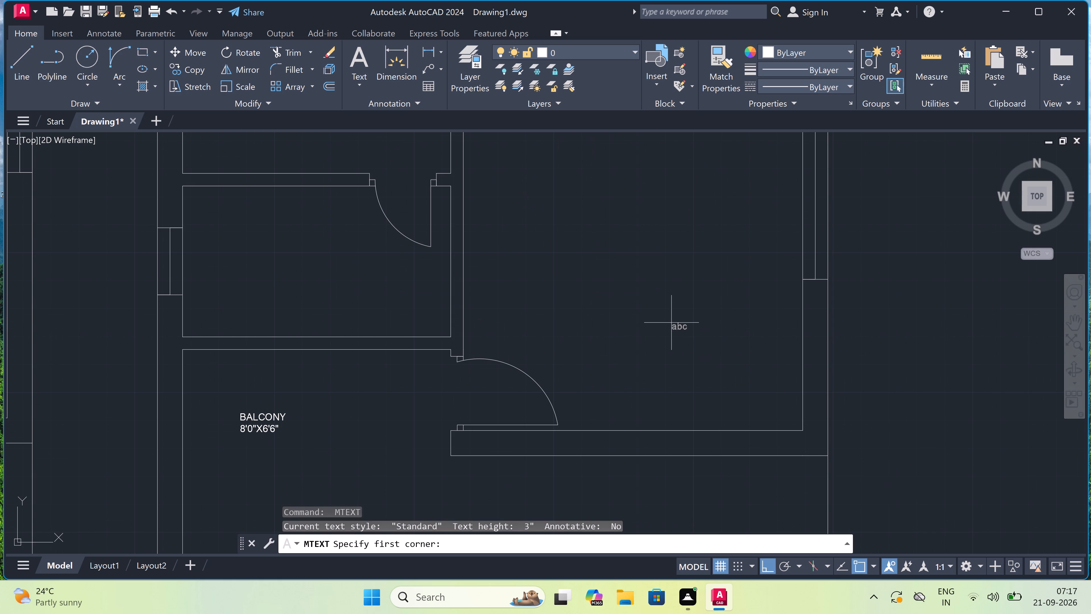
left_click_drag(605, 374, 609, 378)
left_click(893, 415)
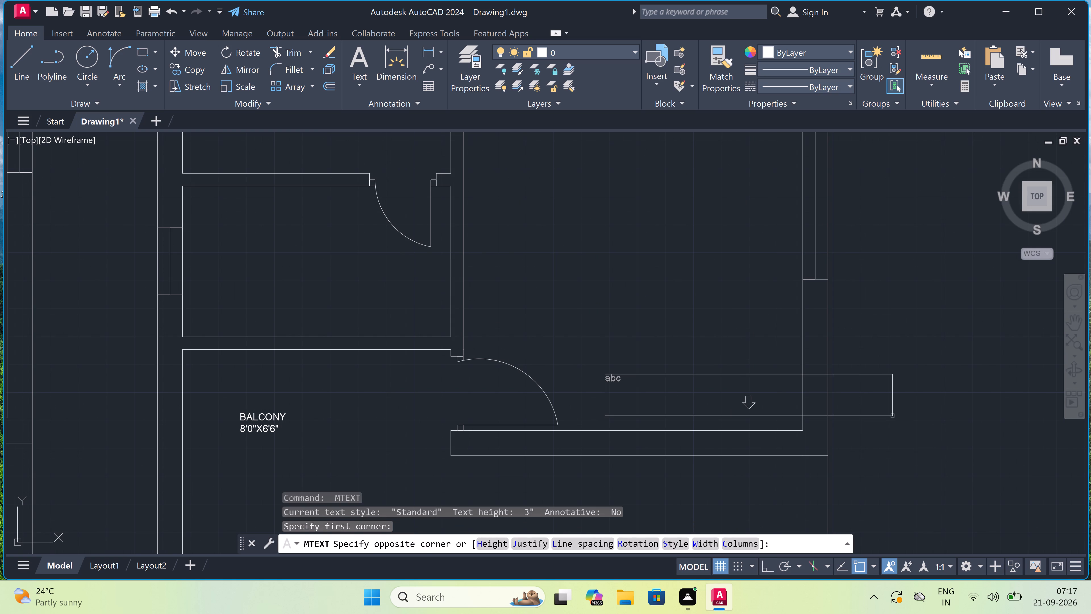
scroll(775, 420, "up", 1)
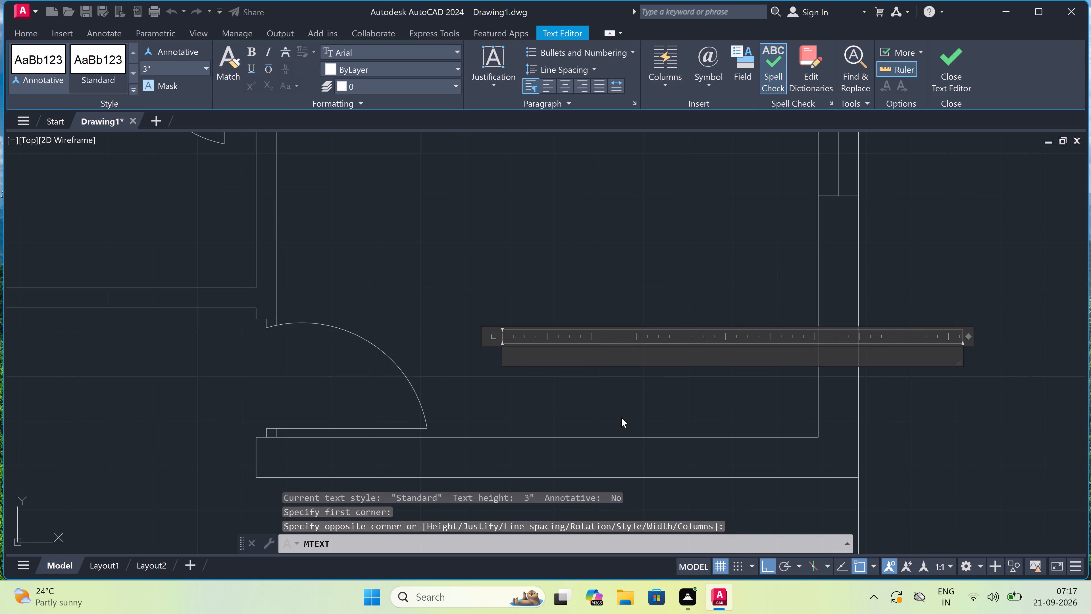
type("BEDROOM")
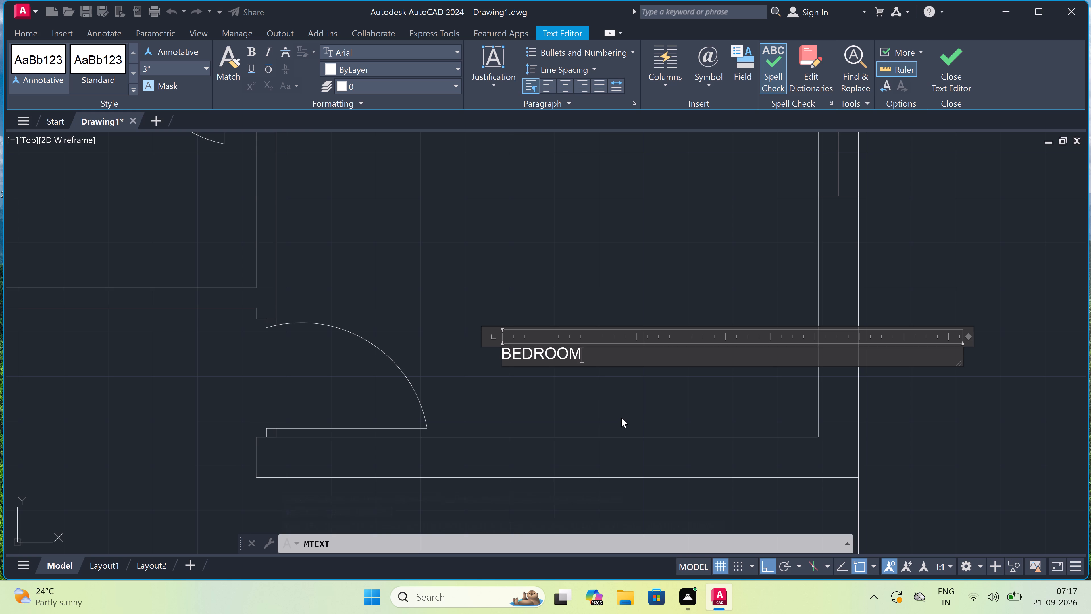
key("Return")
key("1")
type("0'")
key("4")
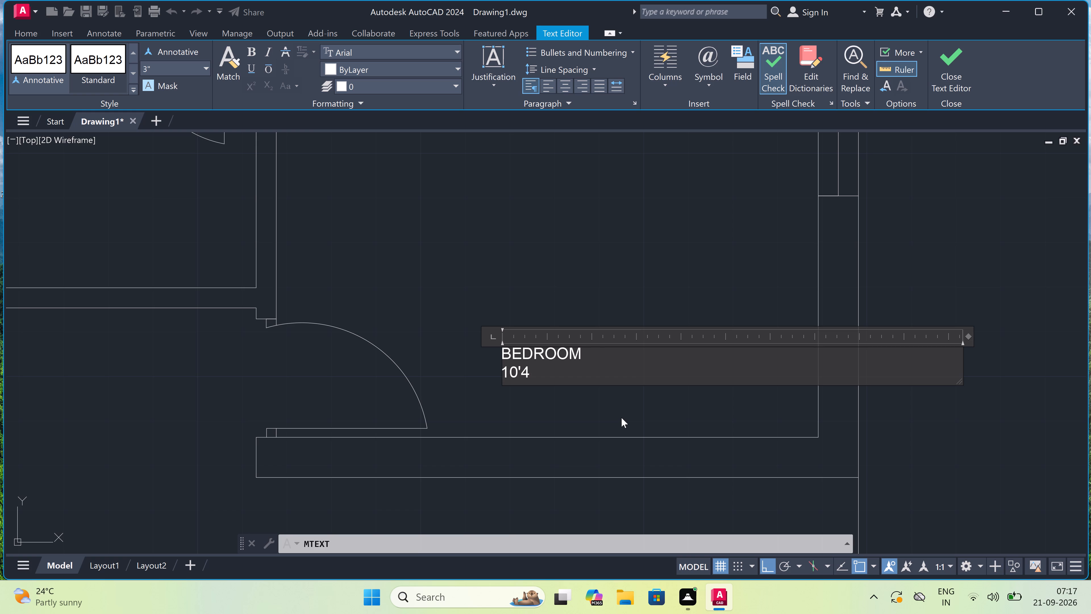
key("shift+quotedbl")
key("x")
type("12")
type("'0")
key("shift+quotedbl")
left_click(590, 298)
scroll(592, 305, "down", 5)
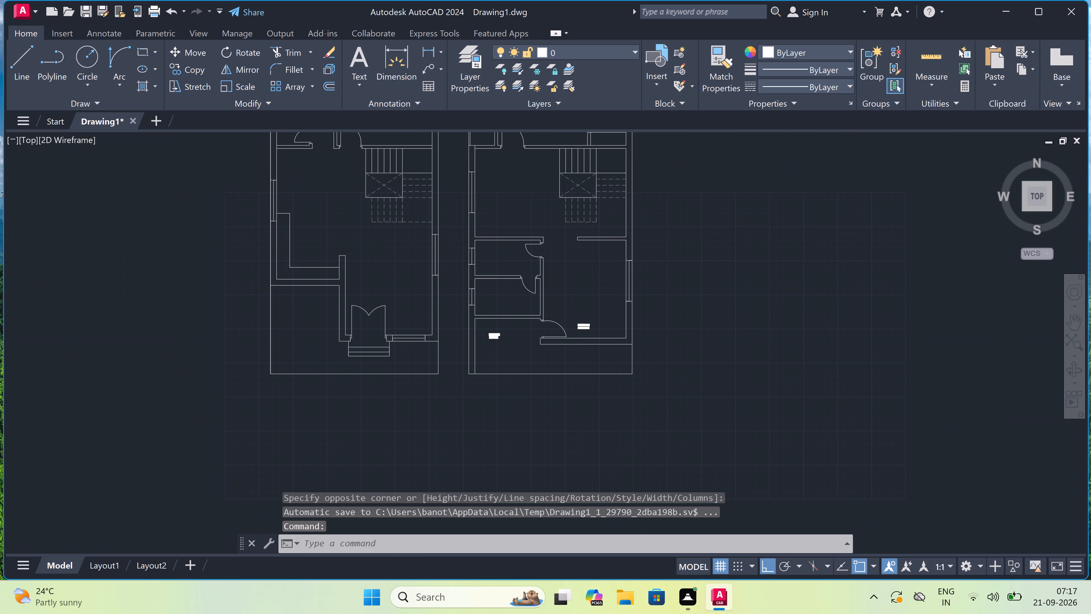
Add the multiline text label "TOILET 8'0"X4'6"" on two lines in the right plan's small room directly above the balcony.
scroll(498, 285, "up", 2)
scroll(542, 322, "up", 2)
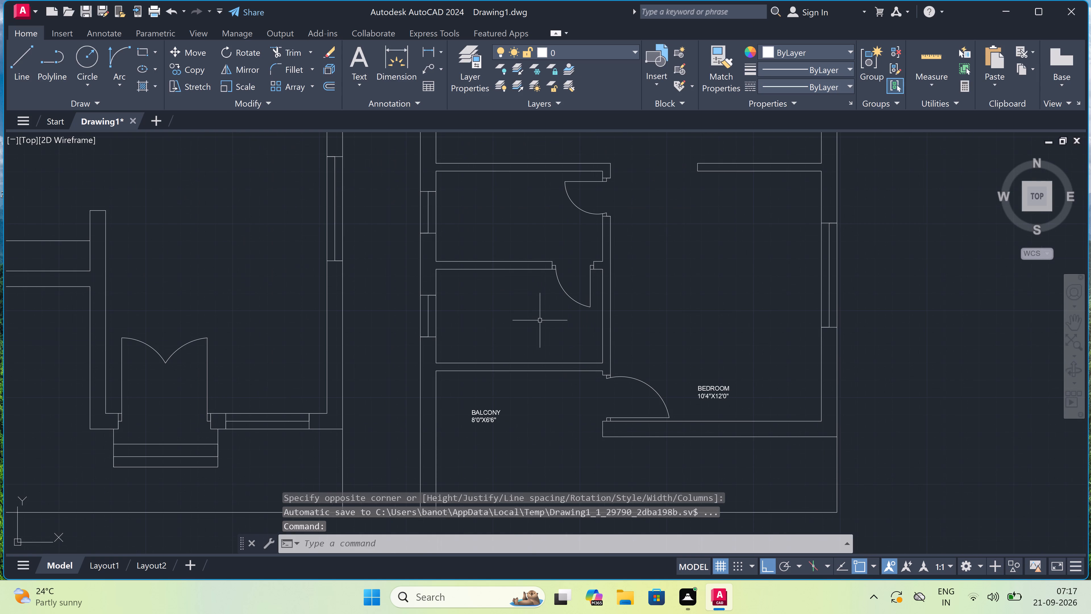
key("space")
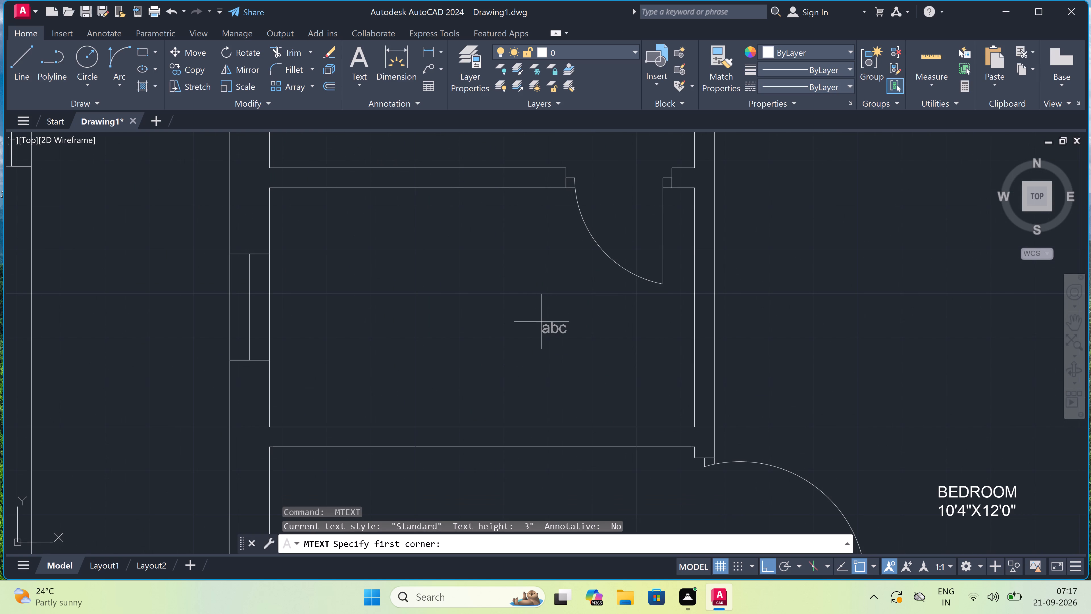
left_click_drag(473, 378, 479, 378)
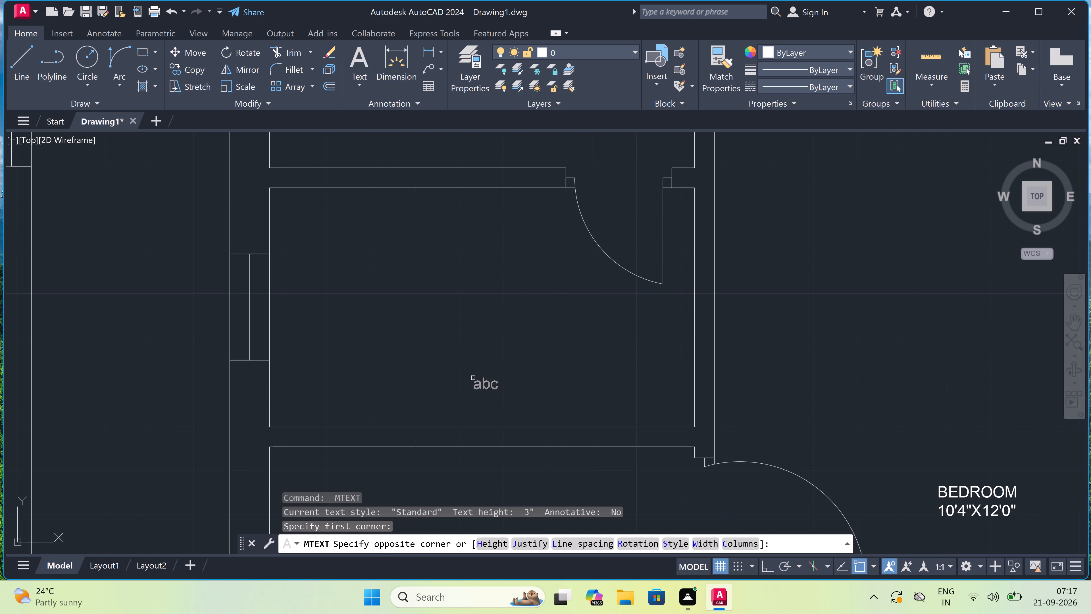
left_click(778, 381)
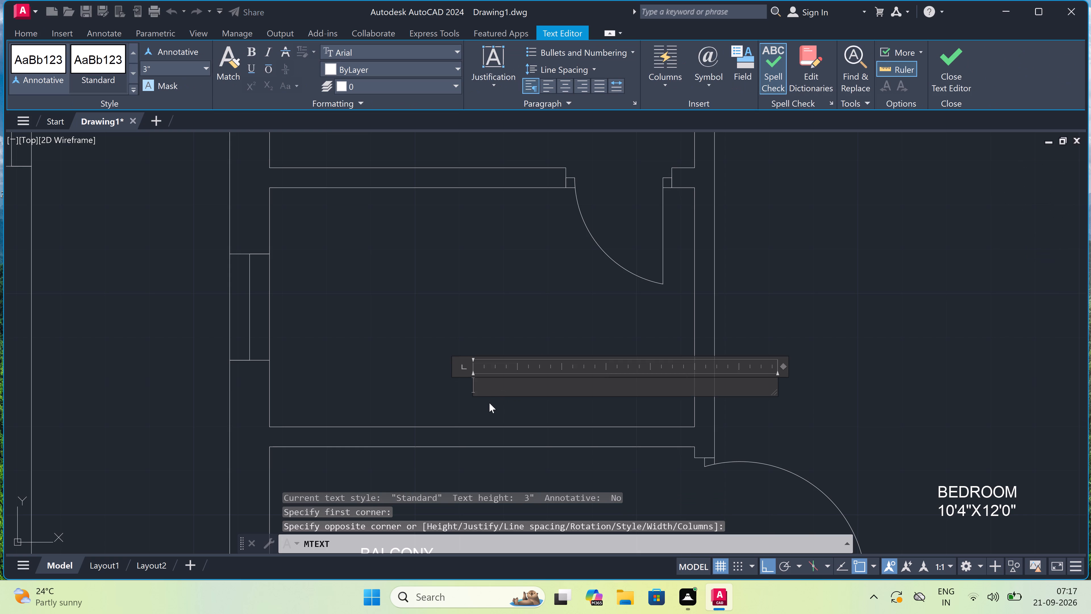
type("TOIL")
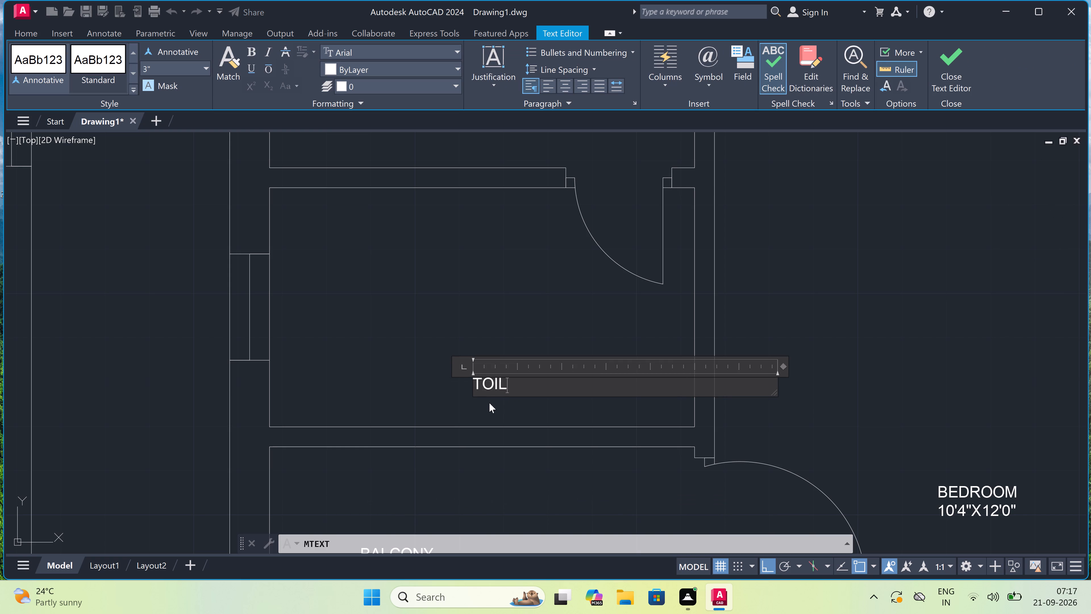
type("ET")
key("Return")
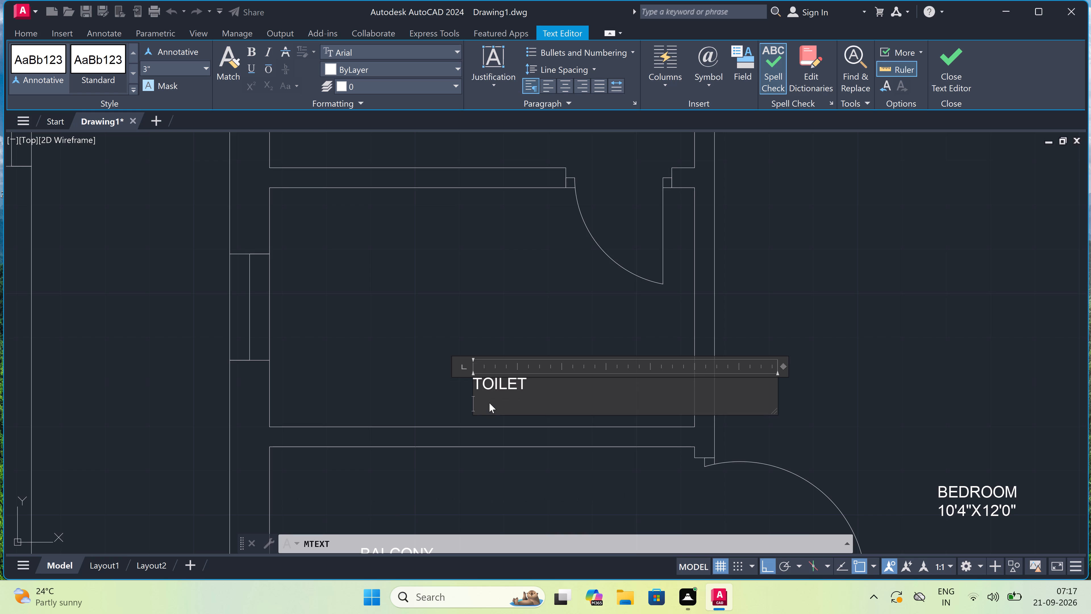
key("8")
key("apostrophe")
key("0")
key("shift+quotedbl")
key("x")
key("4")
key("apostrophe")
key("6")
key("shift+quotedbl")
left_click_drag(472, 310, 475, 312)
Add the multiline text label "DRESS 8'0"X4'4"" on two lines in the right plan's small room directly above the labelled toilet.
scroll(484, 316, "down", 2)
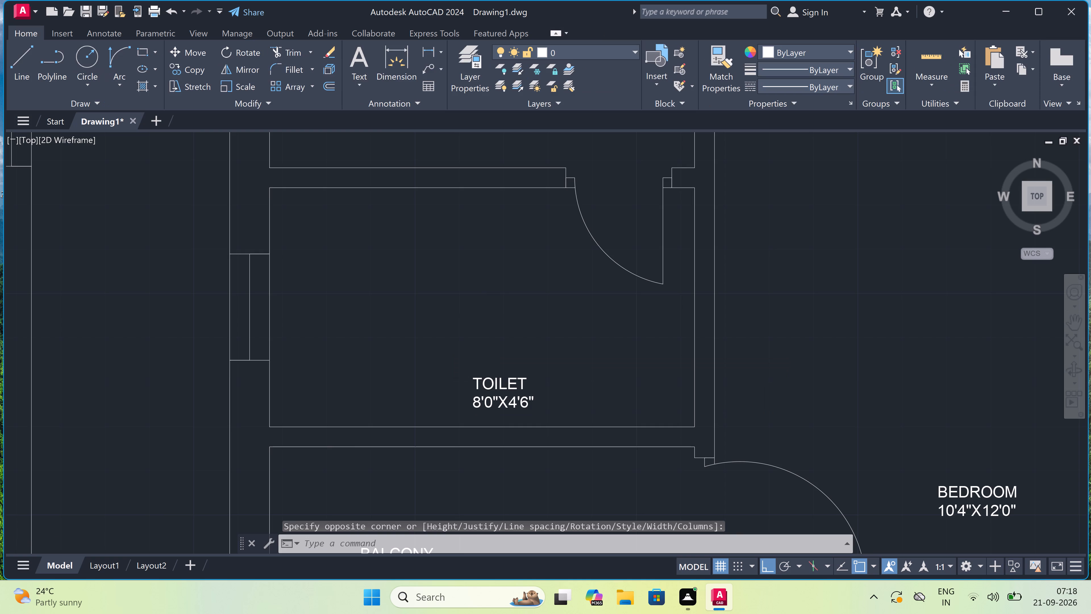
scroll(484, 316, "down", 2)
scroll(490, 239, "up", 2)
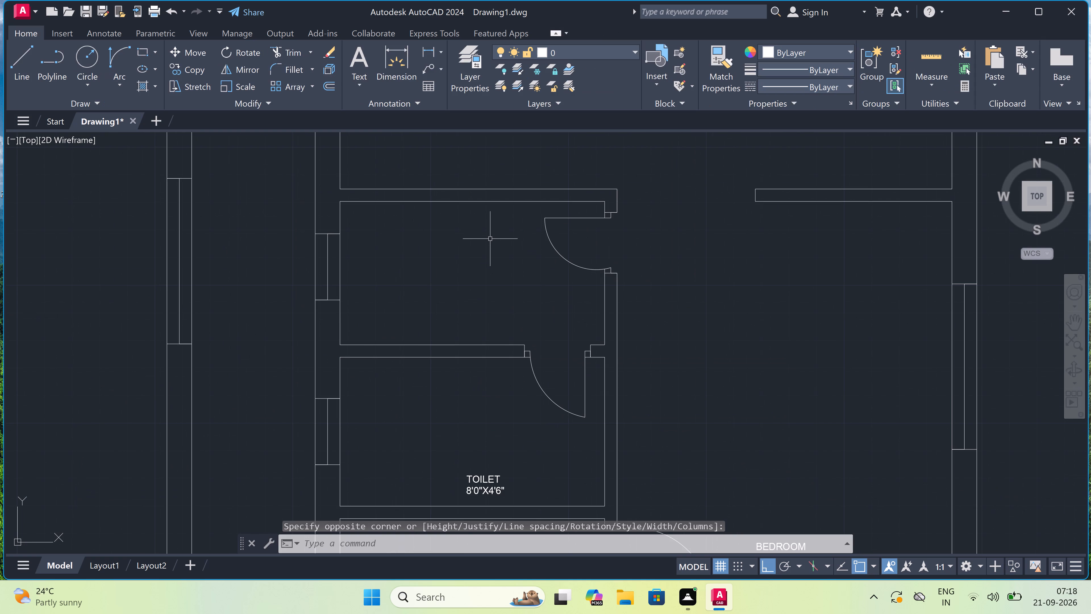
key("space")
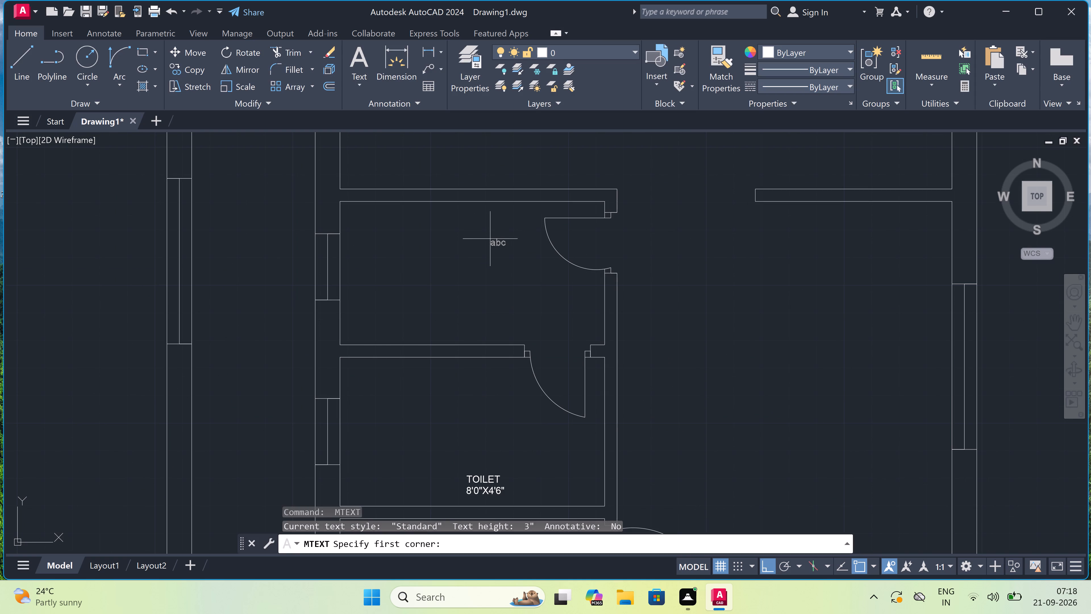
left_click(447, 242)
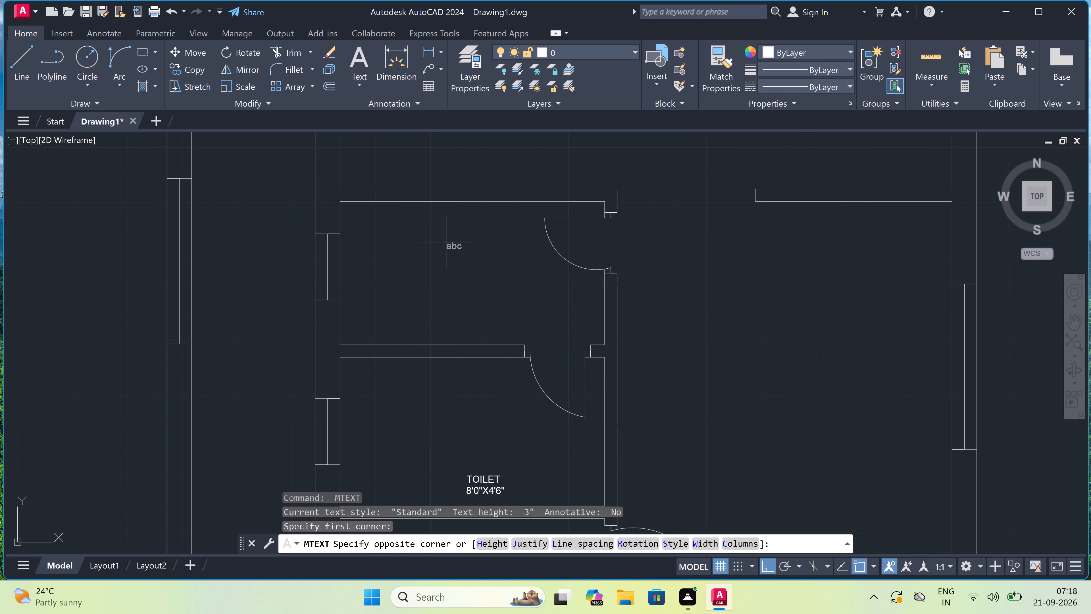
left_click(741, 257)
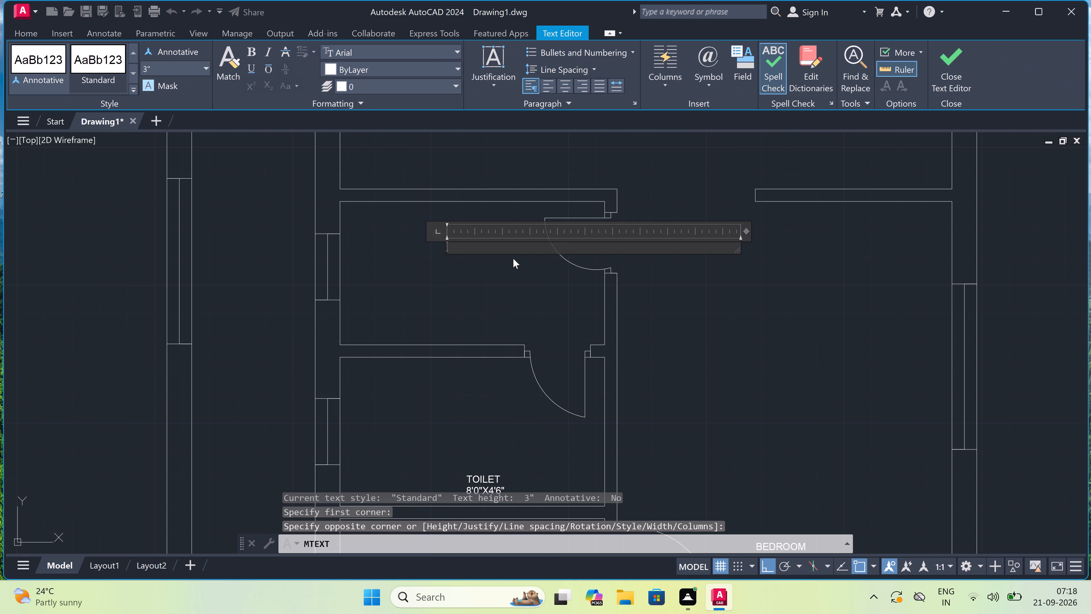
type("DRESS")
key("Return")
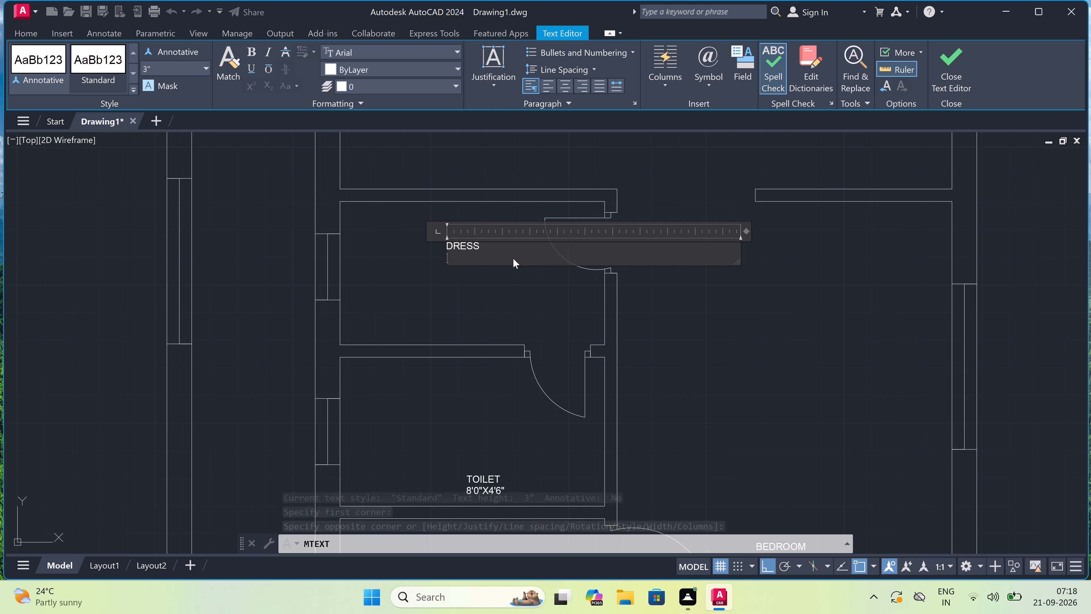
type("8'0")
key("shift+quotedbl")
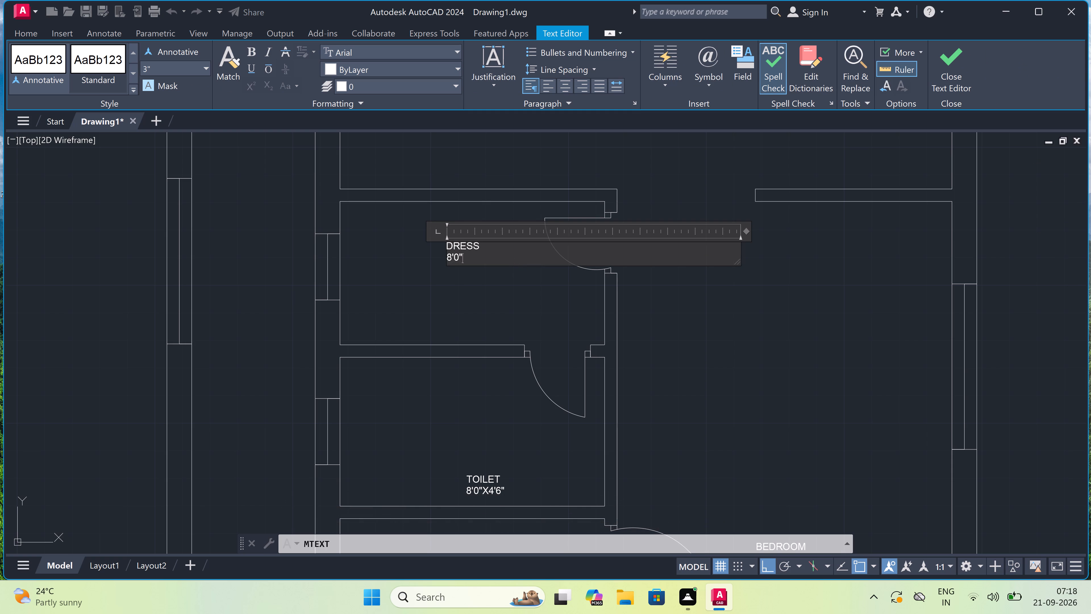
key("x")
type("4'4")
key("shift+quotedbl")
left_click(487, 304)
Add the multiline text label "TOILET 4'4"X7'0"" on two lines in the narrow room at the right plan's upper right corner.
scroll(486, 304, "down", 4)
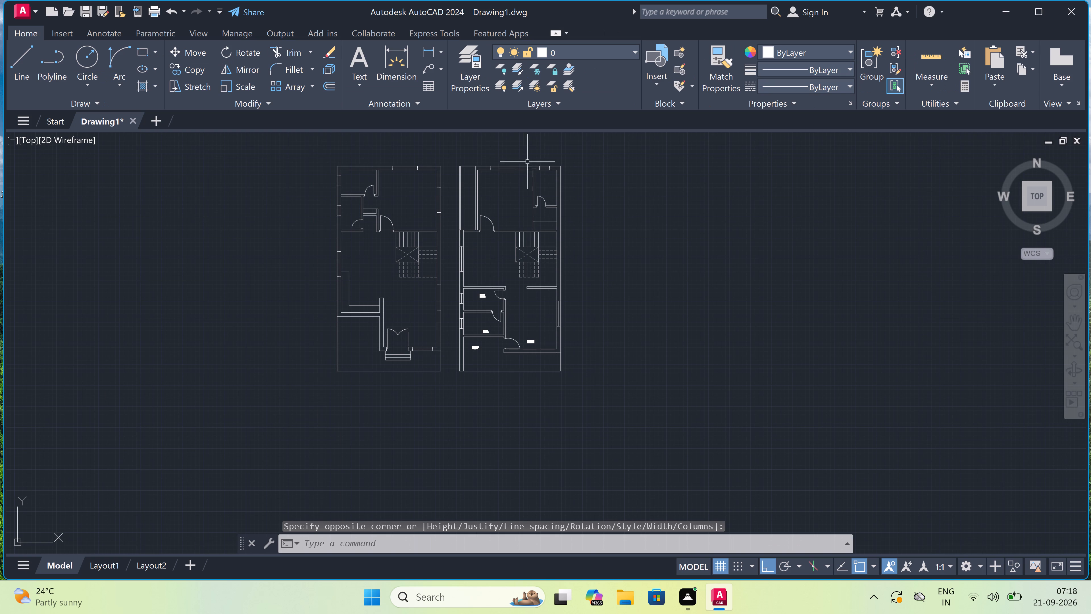
scroll(551, 175, "up", 4)
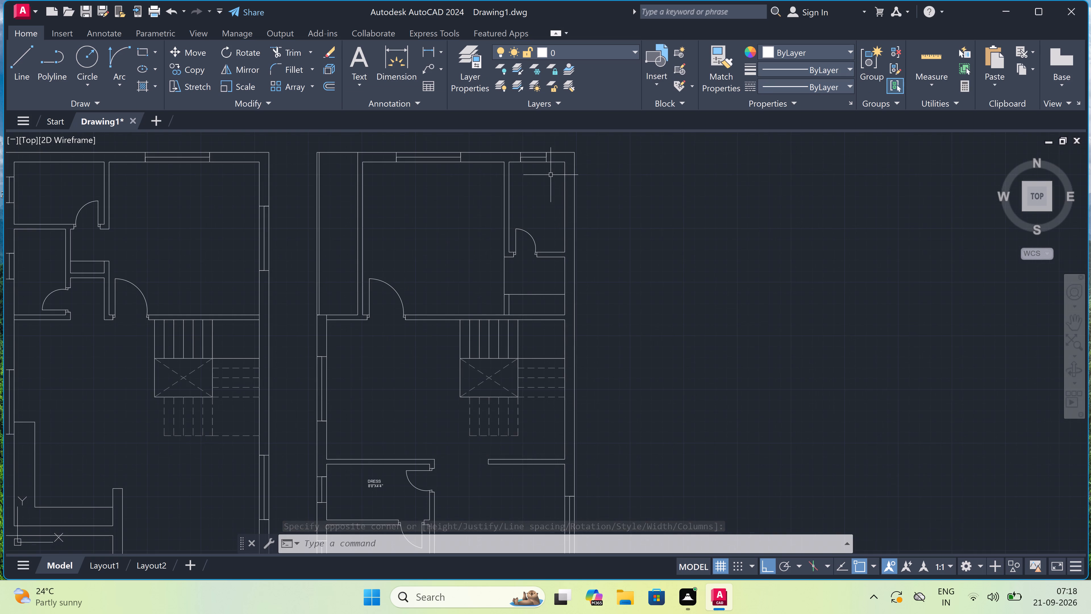
scroll(549, 184, "up", 1)
scroll(534, 209, "up", 1)
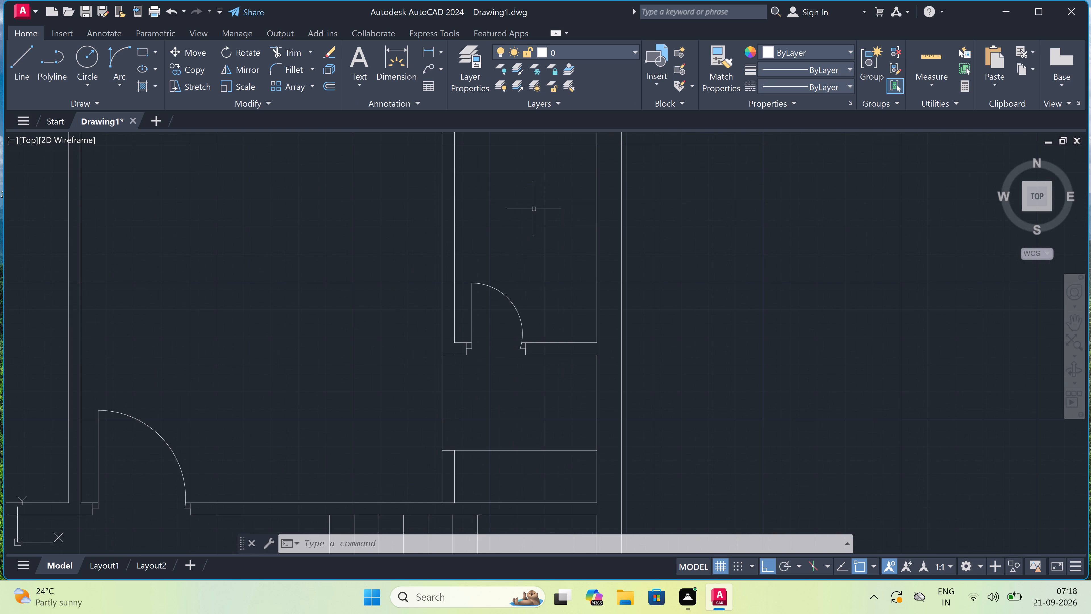
key("space")
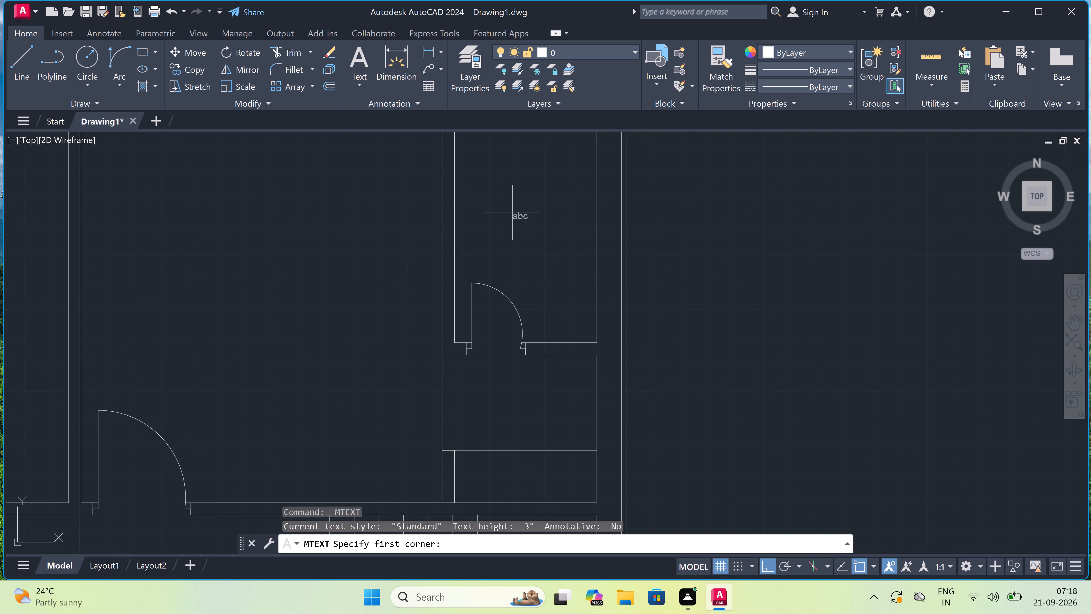
left_click_drag(472, 192, 476, 192)
left_click(687, 226)
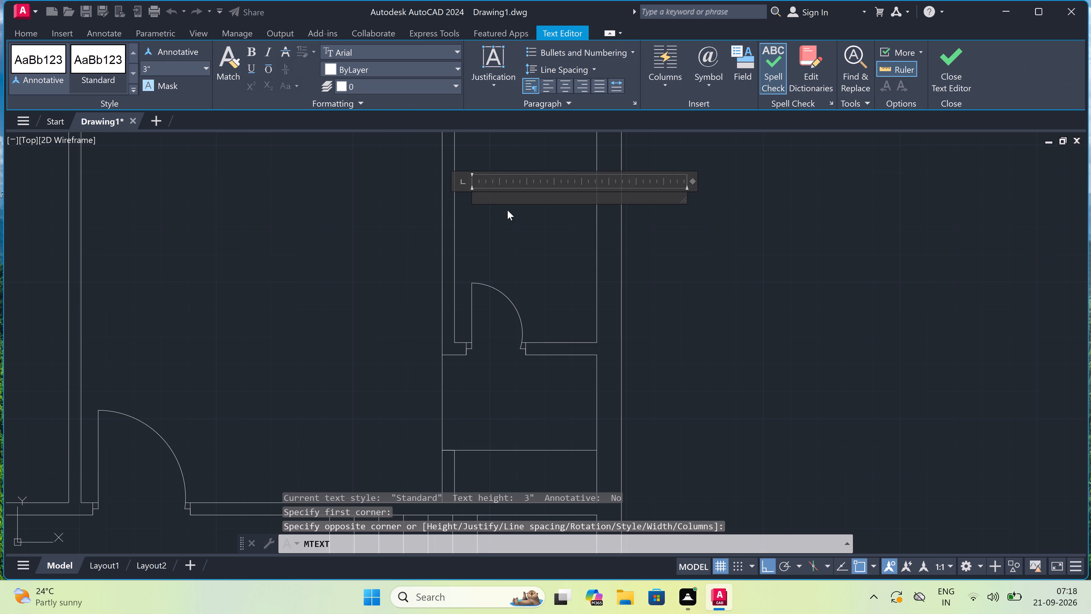
type("TOILET")
key("Return")
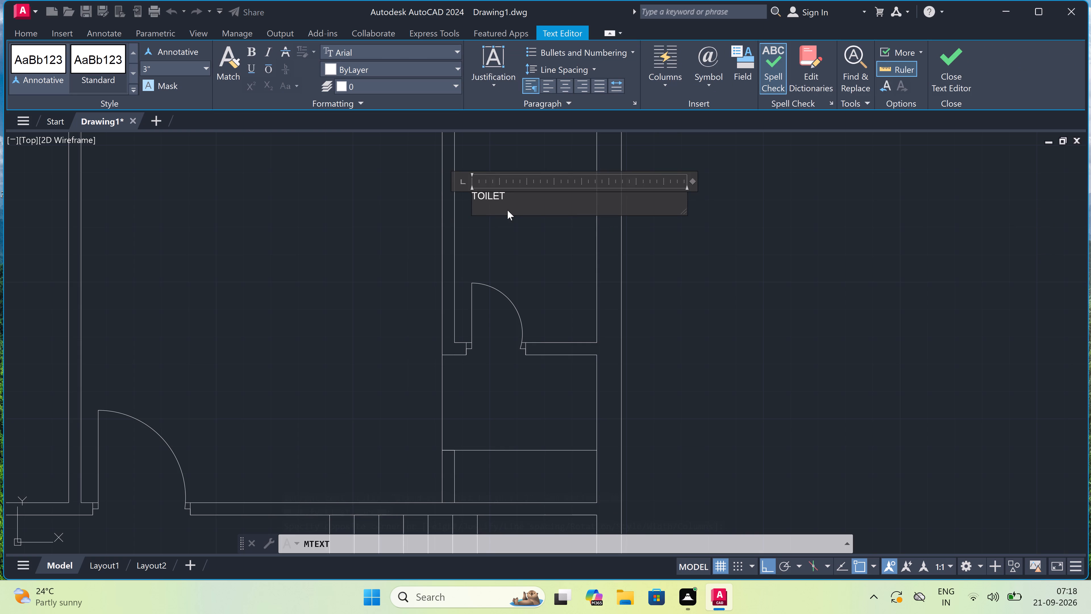
type("4'4")
key("shift+quotedbl")
key("x")
type("7'0")
key("shift+quotedbl")
left_click(538, 256)
Add the multiline text label "DRESS" in the right plan's small room directly below the 4'4"X7'0" toilet.
scroll(538, 242, "down", 3)
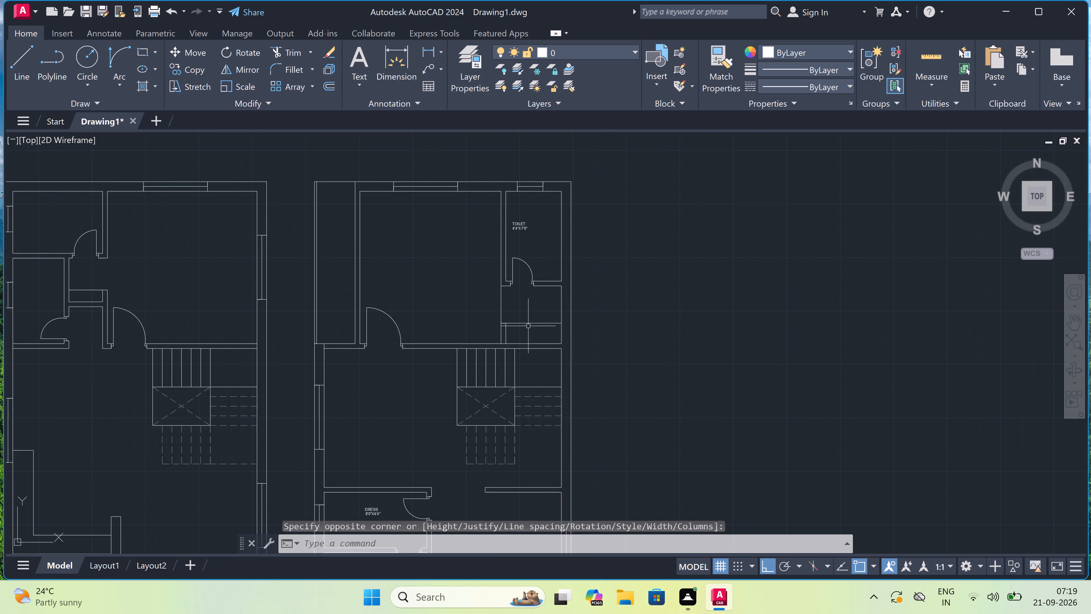
scroll(529, 333, "up", 3)
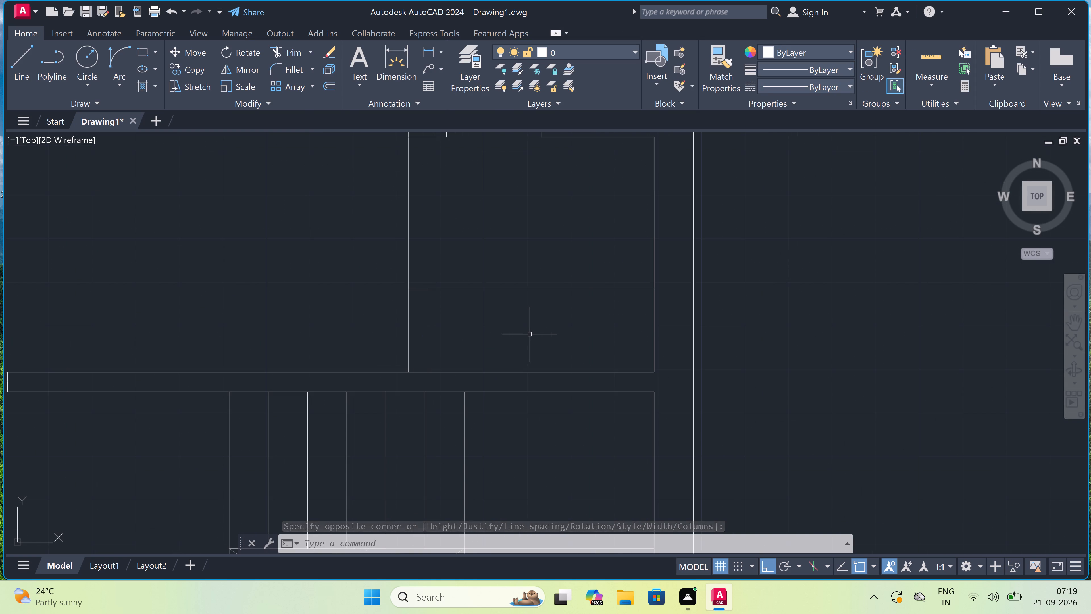
key("space")
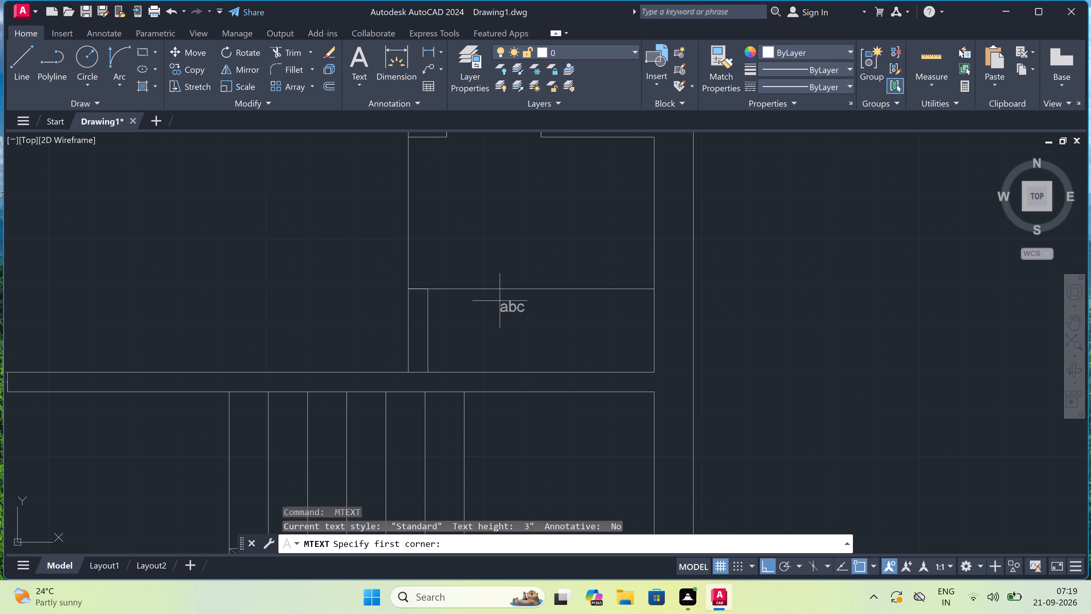
left_click(472, 203)
left_click(690, 244)
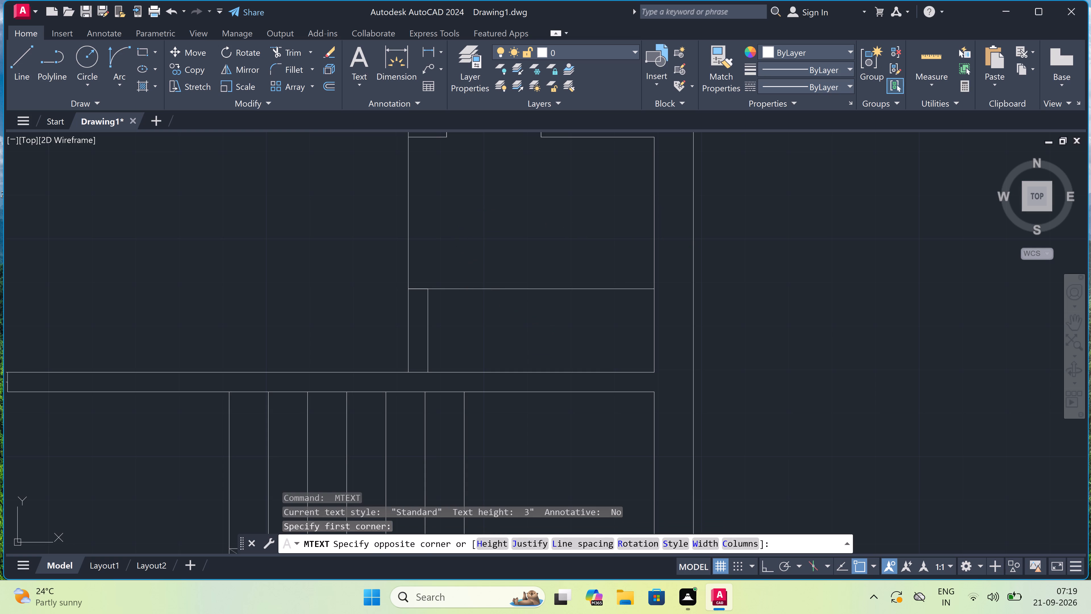
type("DRESS")
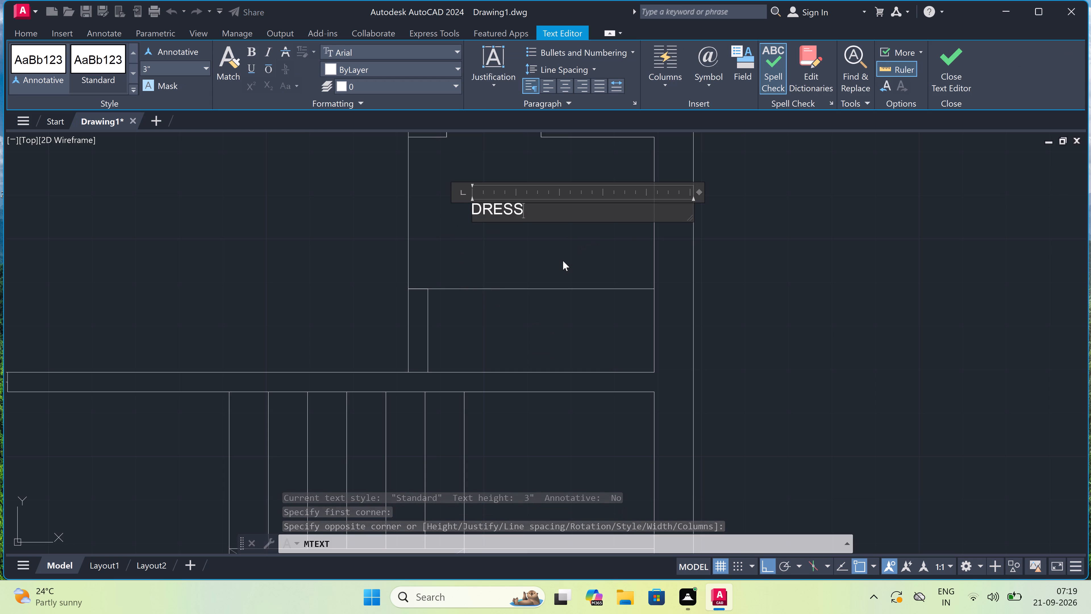
double_click(563, 254)
Add the multiline text label "BEDROOM 11'0"X11'6"" on two lines above the door in the right plan's large upper room.
scroll(561, 248, "down", 2)
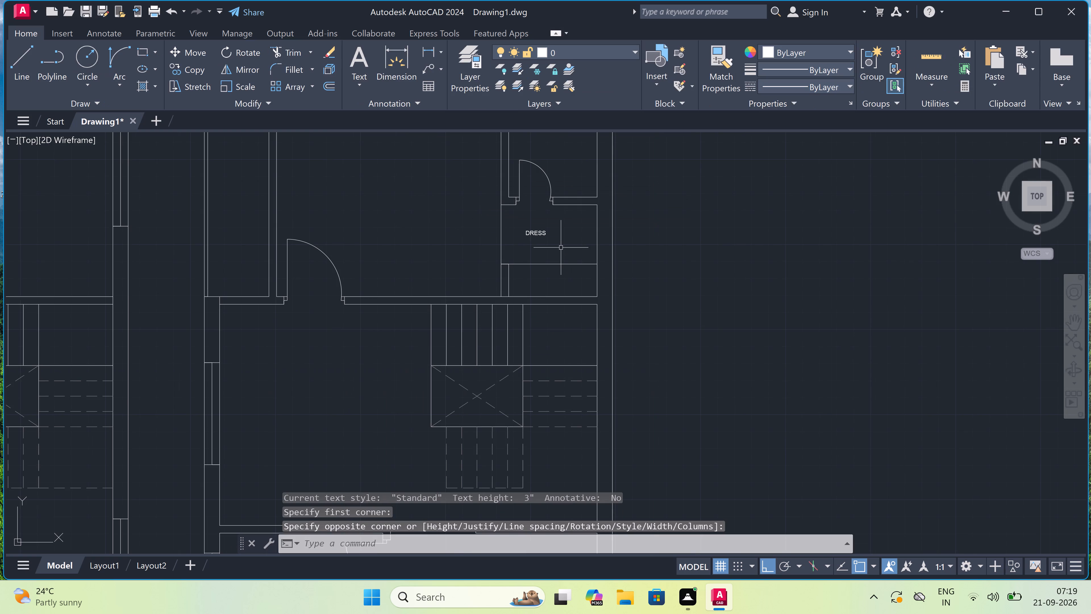
scroll(561, 248, "down", 2)
scroll(486, 211, "up", 2)
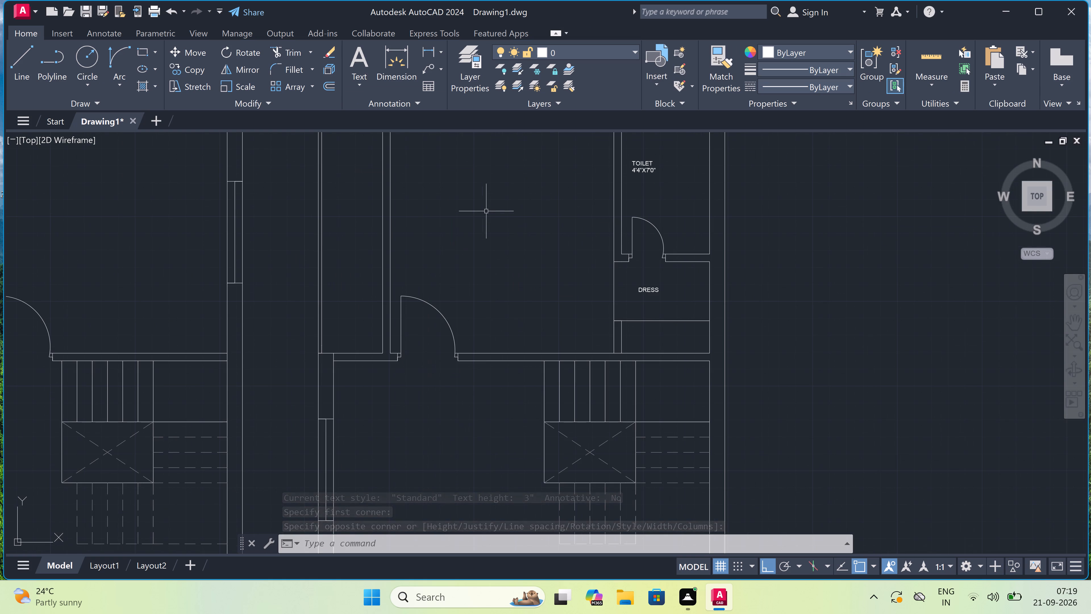
key("space")
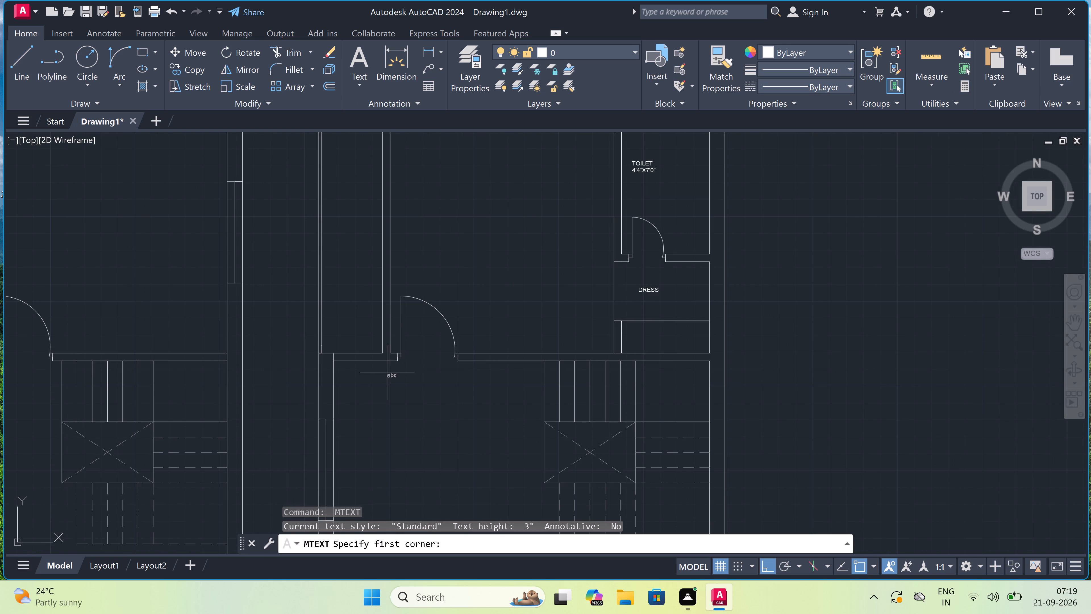
scroll(401, 368, "down", 1)
scroll(400, 295, "up", 1)
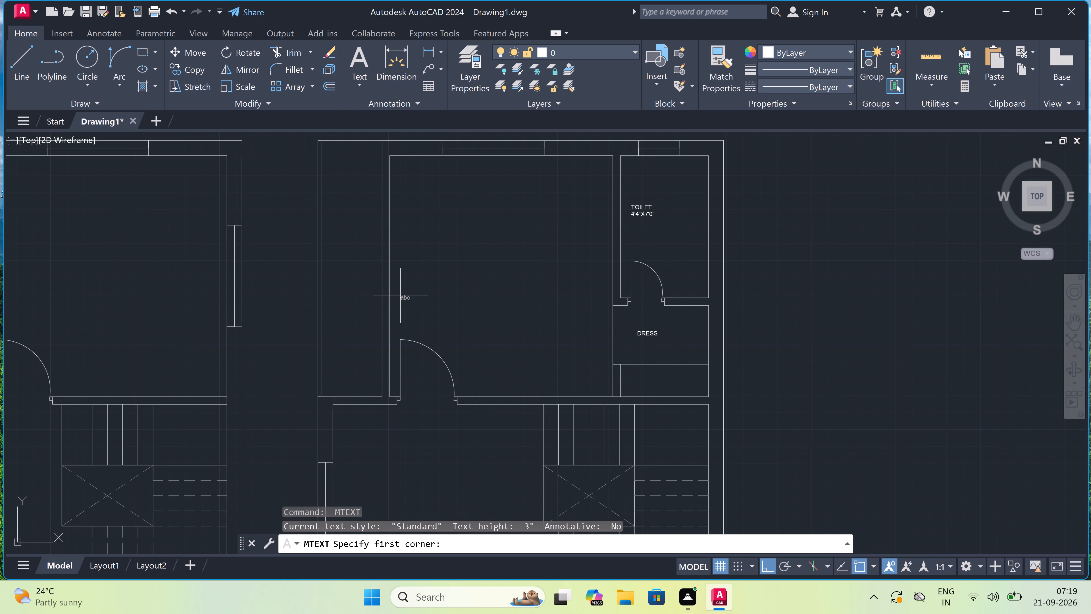
scroll(401, 312, "up", 1)
left_click_drag(401, 312, 425, 313)
left_click(613, 344)
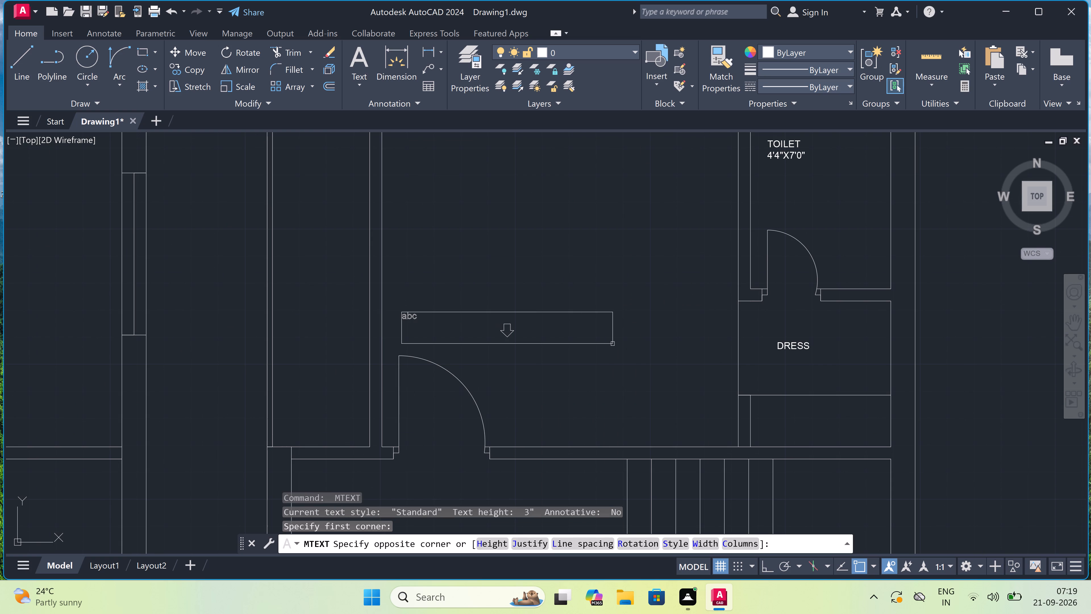
type("BEDROO")
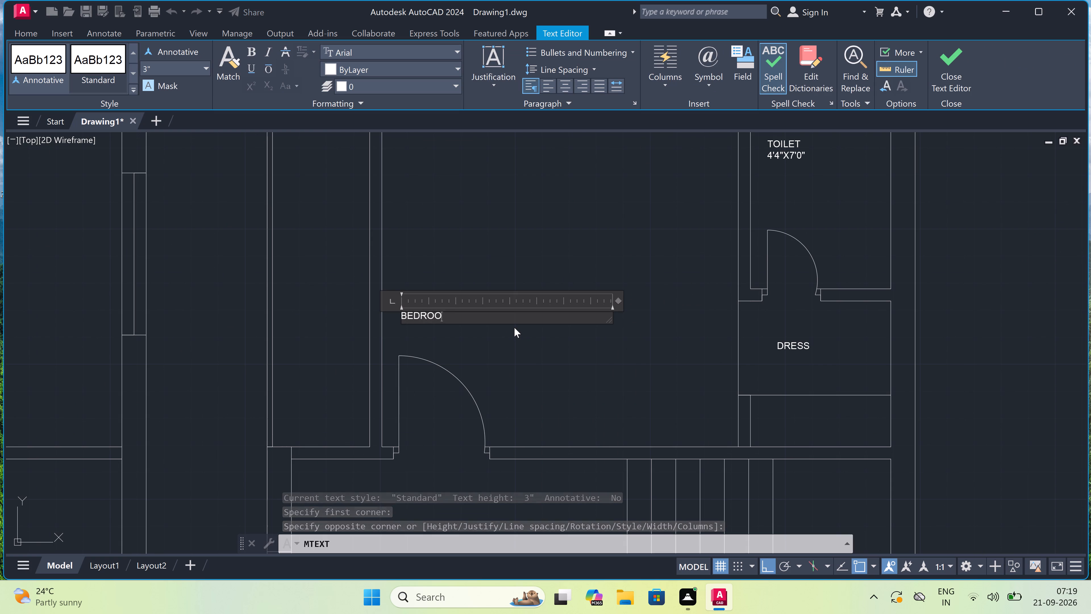
key("m")
key("Return")
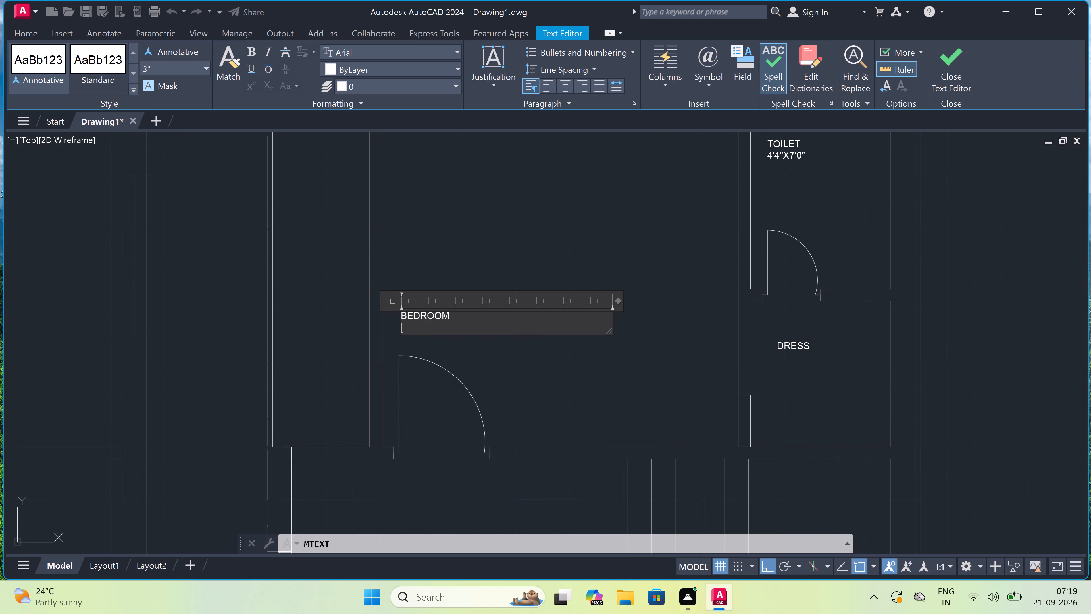
type("11")
type("'0")
type("\"X")
type("11")
key("apostrophe")
key("6")
key("shift+quotedbl")
left_click(536, 190)
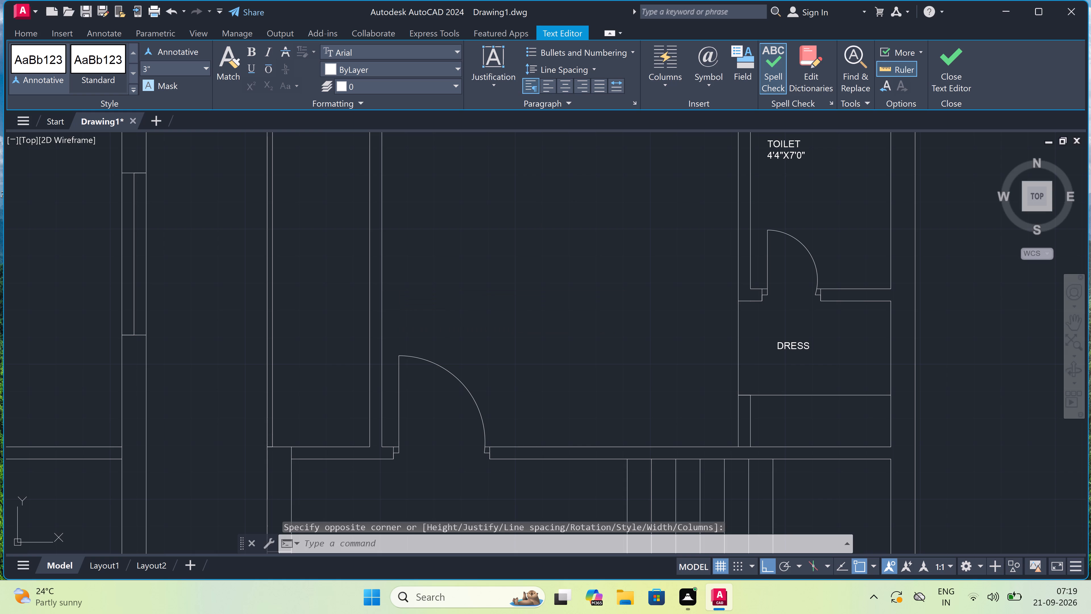
Add the multiline text label "LIVING 10'4"X10'10"" on two lines in the right plan's middle room, in the open area beside the staircase.
scroll(533, 212, "down", 4)
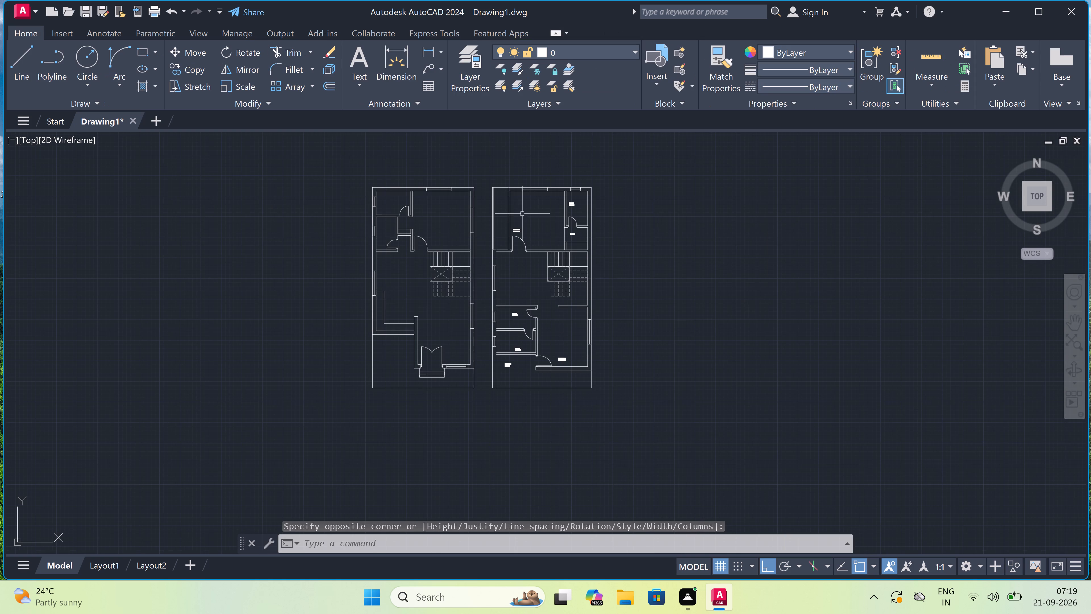
scroll(507, 212, "down", 1)
scroll(505, 252, "up", 2)
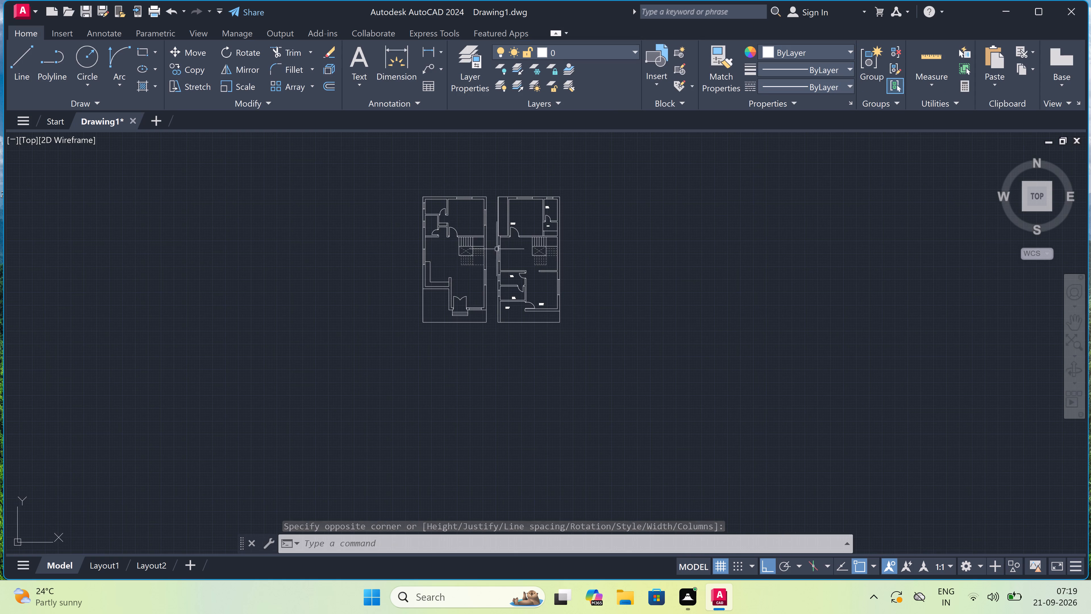
scroll(539, 258, "up", 3)
scroll(540, 257, "down", 1)
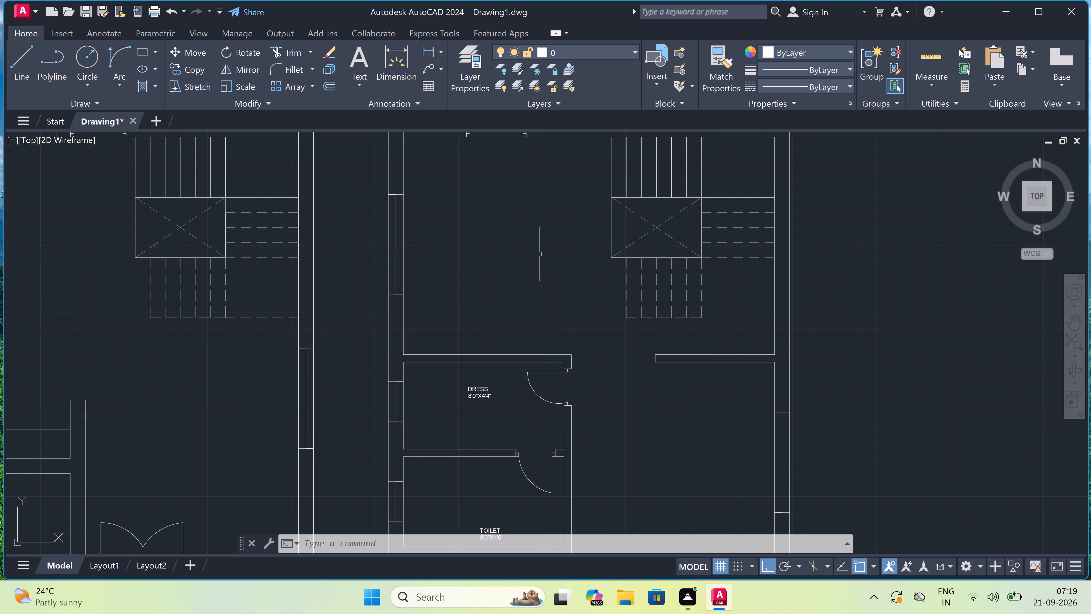
key("space")
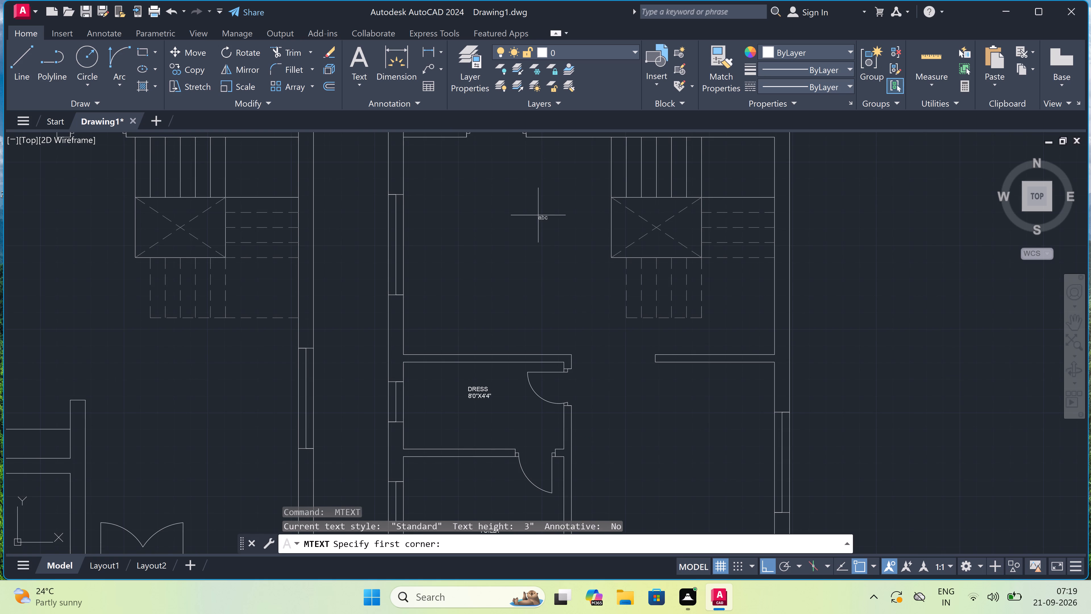
left_click(485, 217)
left_click(610, 233)
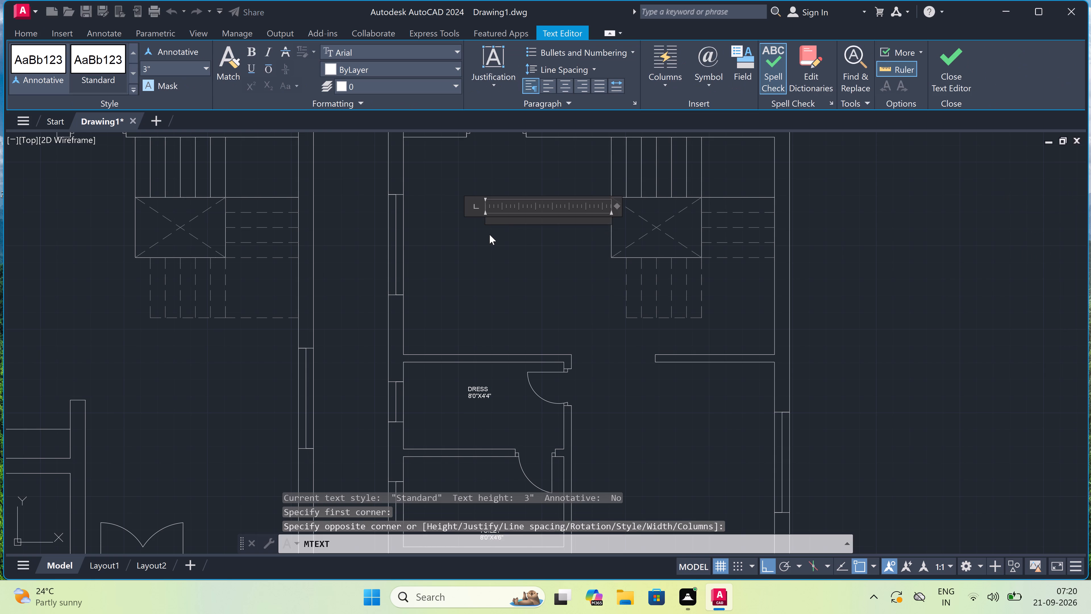
type("LIVING")
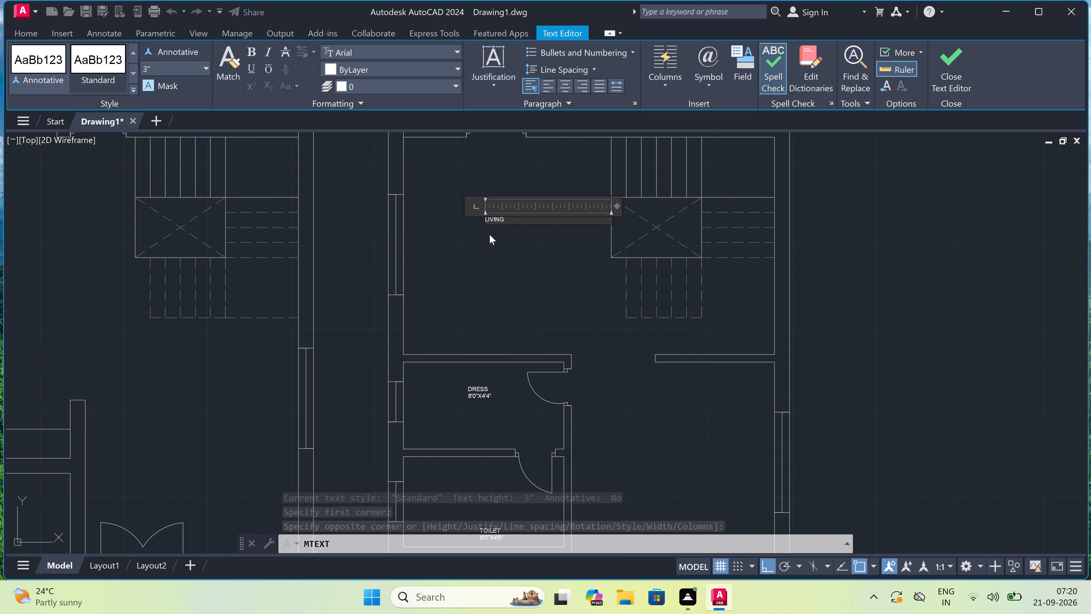
key("Return")
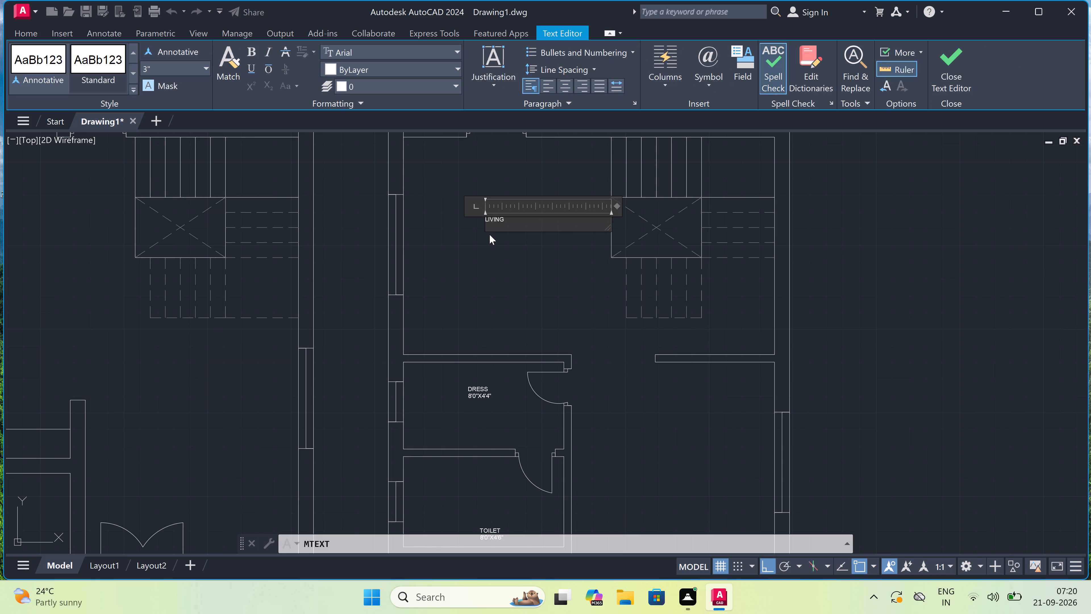
key("1")
type("0'")
key("4")
key("shift+quotedbl")
key("x")
type("10")
key("slash")
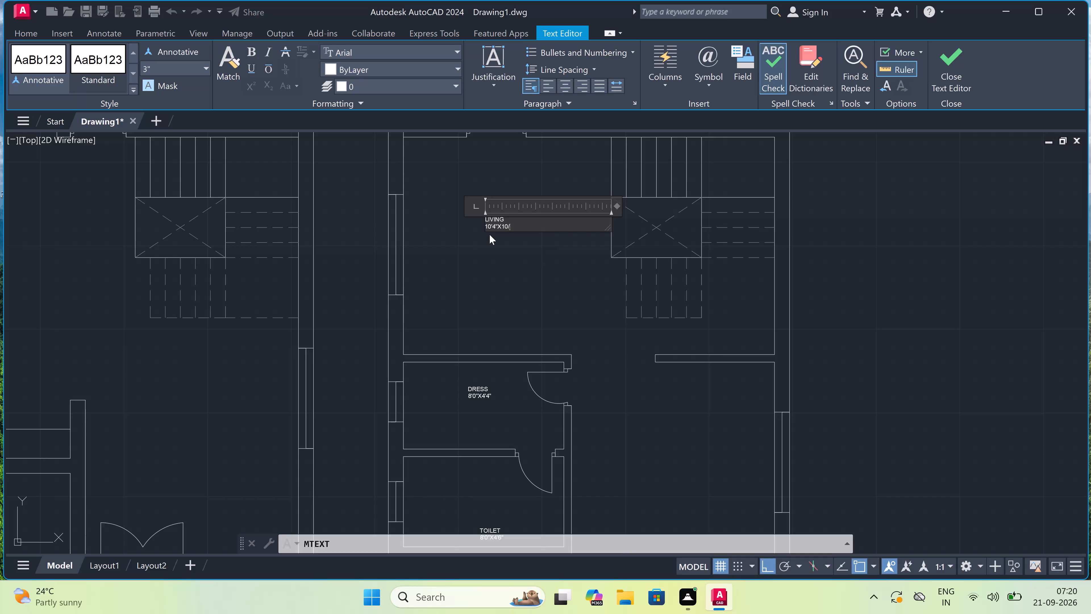
key("BackSpace")
key("apostrophe")
key("1")
key("0")
key("shift+quotedbl")
scroll(491, 235, "up", 3)
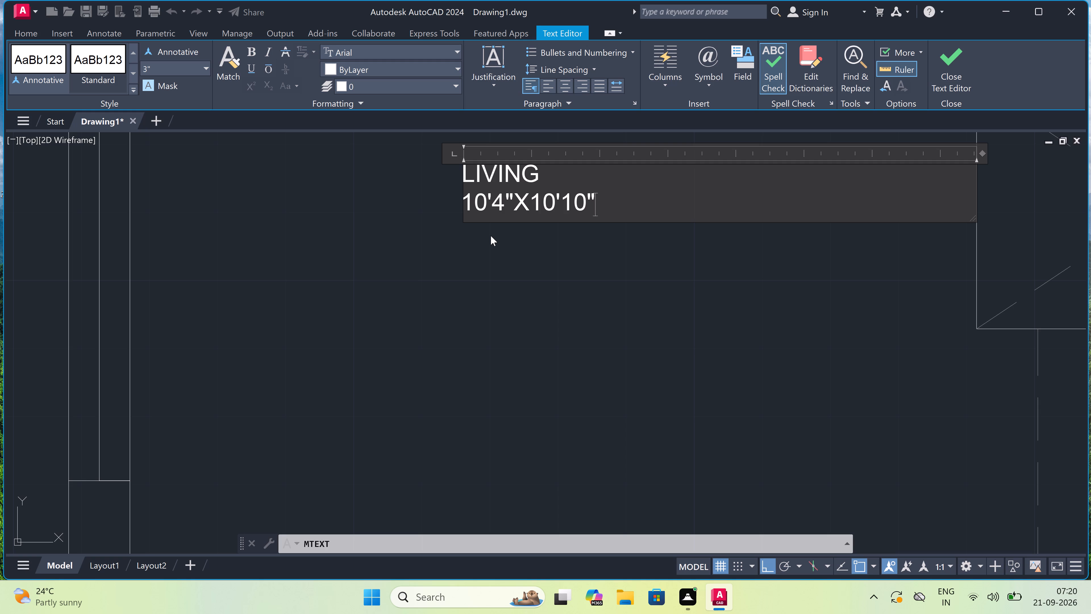
scroll(495, 246, "down", 2)
left_click(495, 256)
Add the multiline text label "HALL 10'4"X19'10"" on two lines in the left plan's large room, above the double entrance door.
scroll(495, 256, "down", 1)
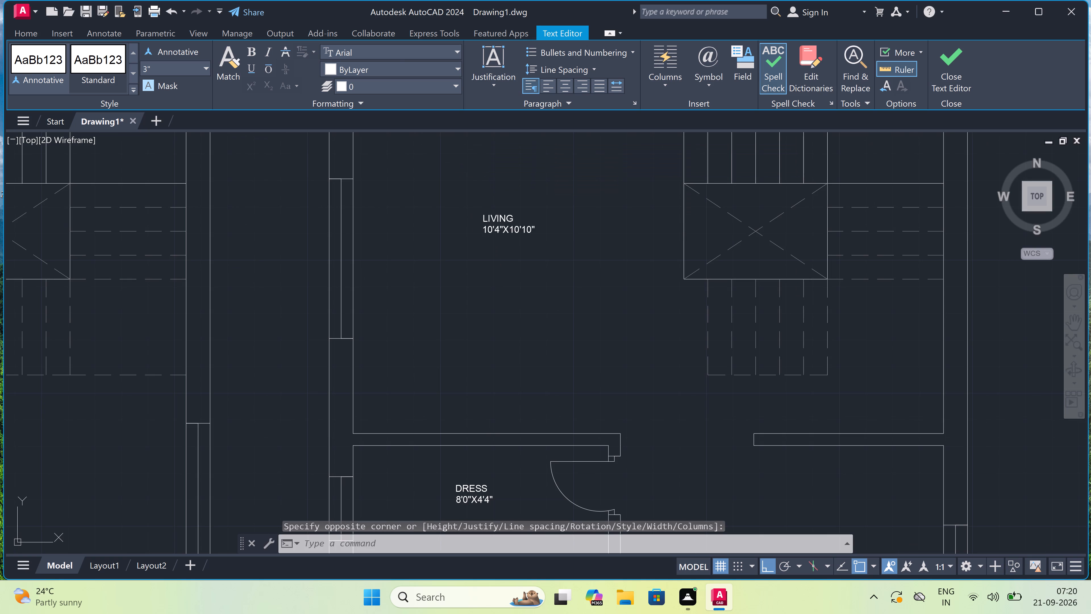
scroll(495, 256, "down", 4)
scroll(527, 330, "up", 1)
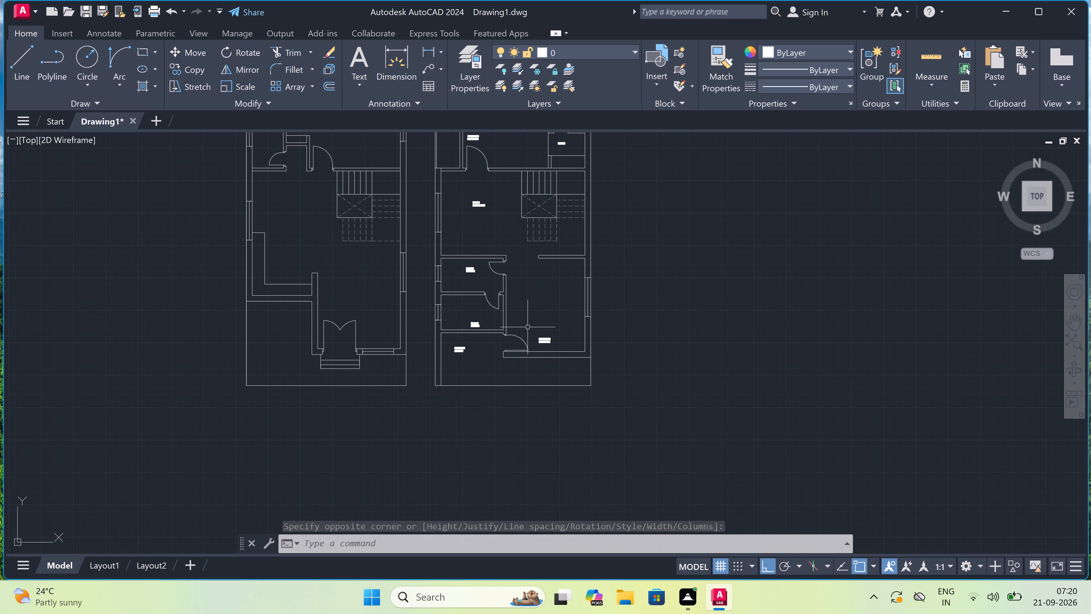
scroll(520, 313, "down", 1)
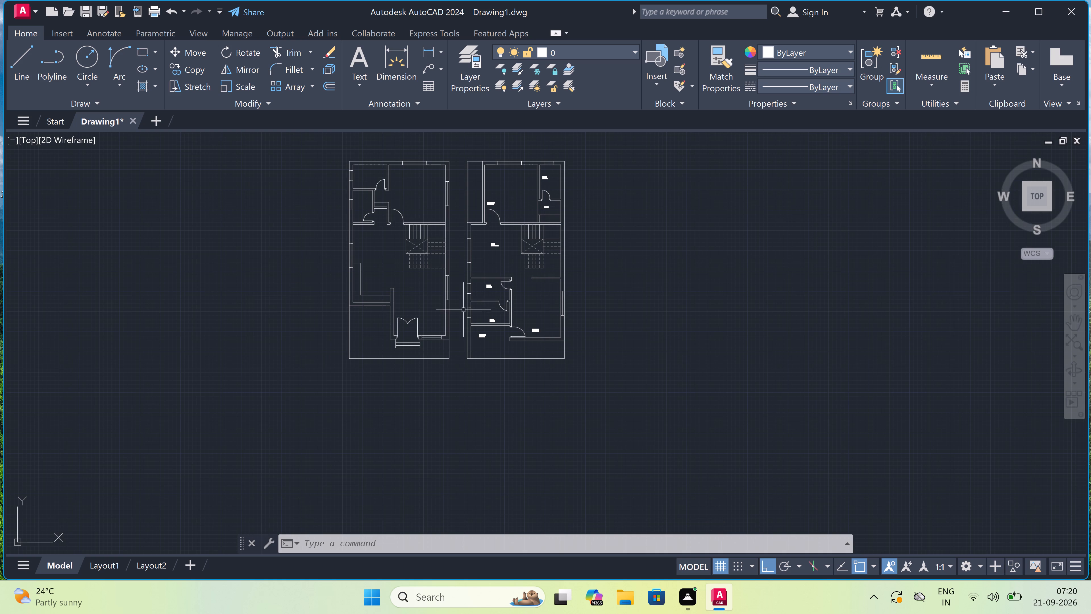
scroll(418, 297, "up", 2)
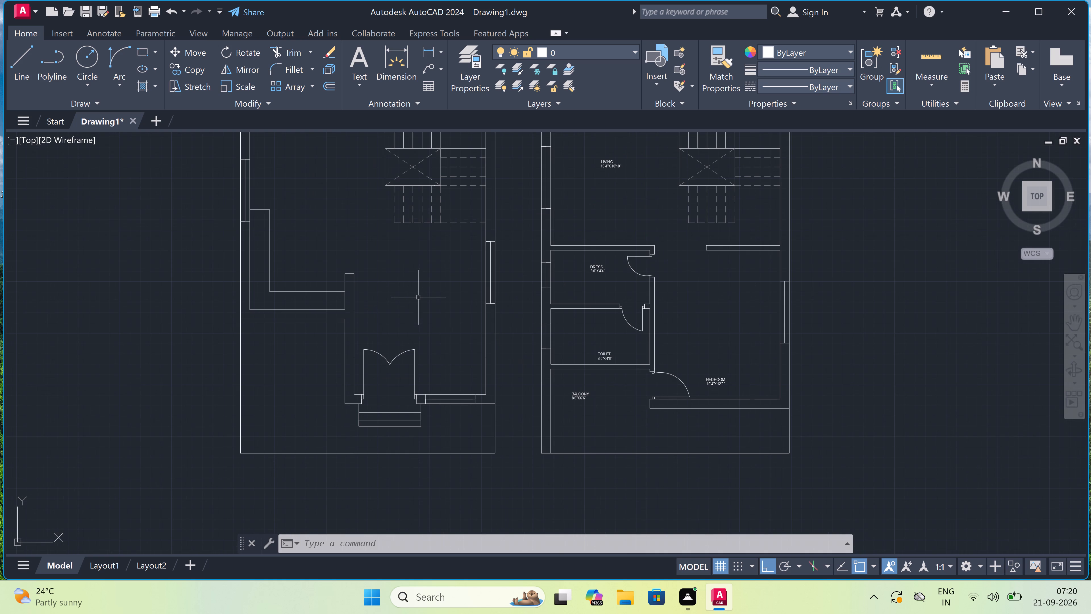
scroll(417, 294, "up", 1)
key("space")
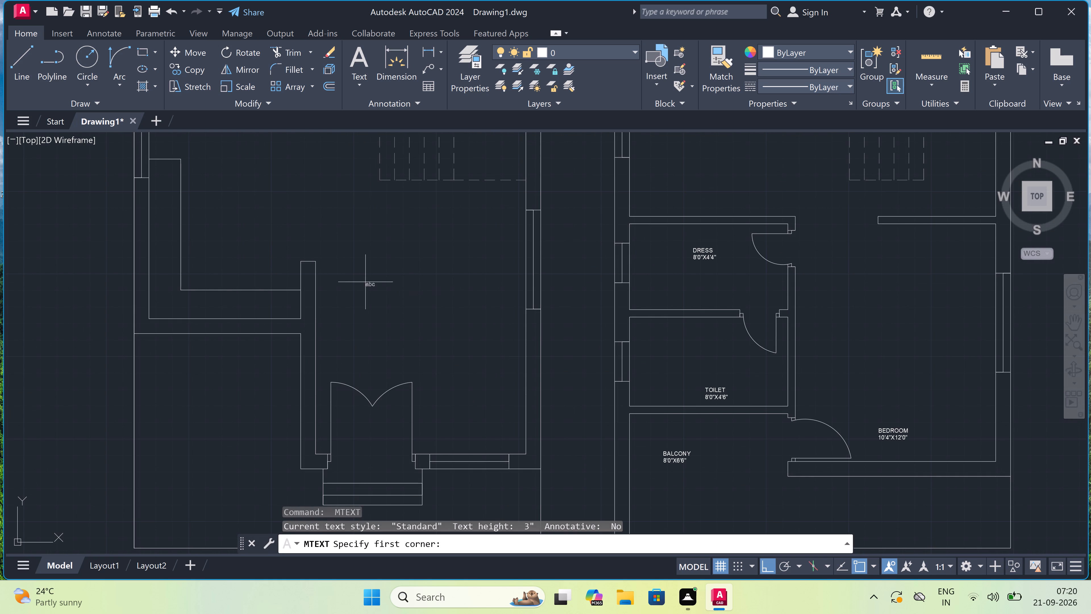
left_click_drag(359, 279, 365, 282)
left_click(558, 312)
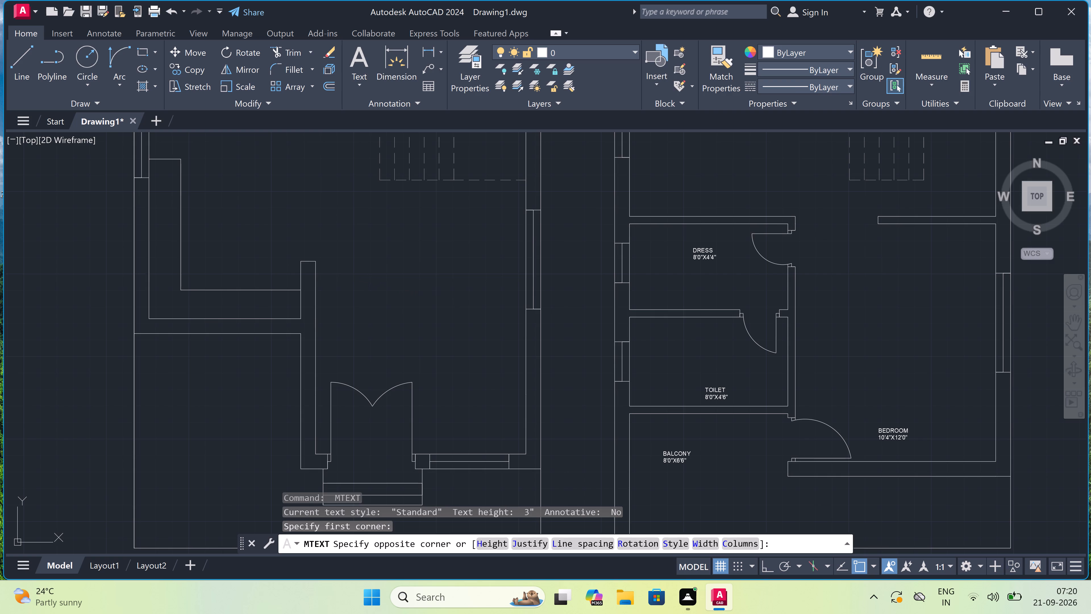
scroll(446, 308, "up", 1)
key("h")
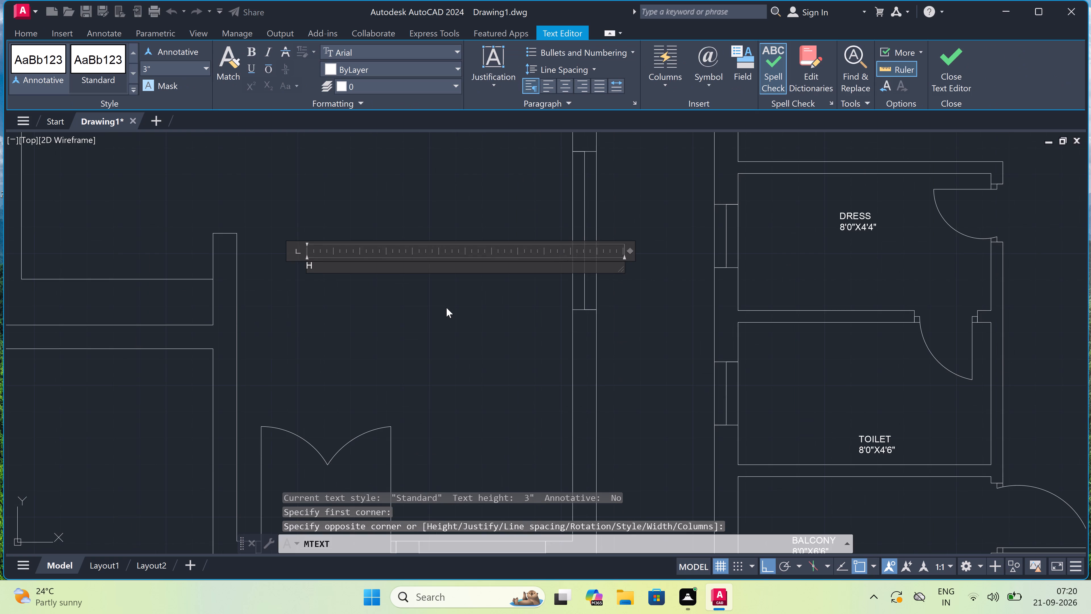
type("LL")
key("BackSpace")
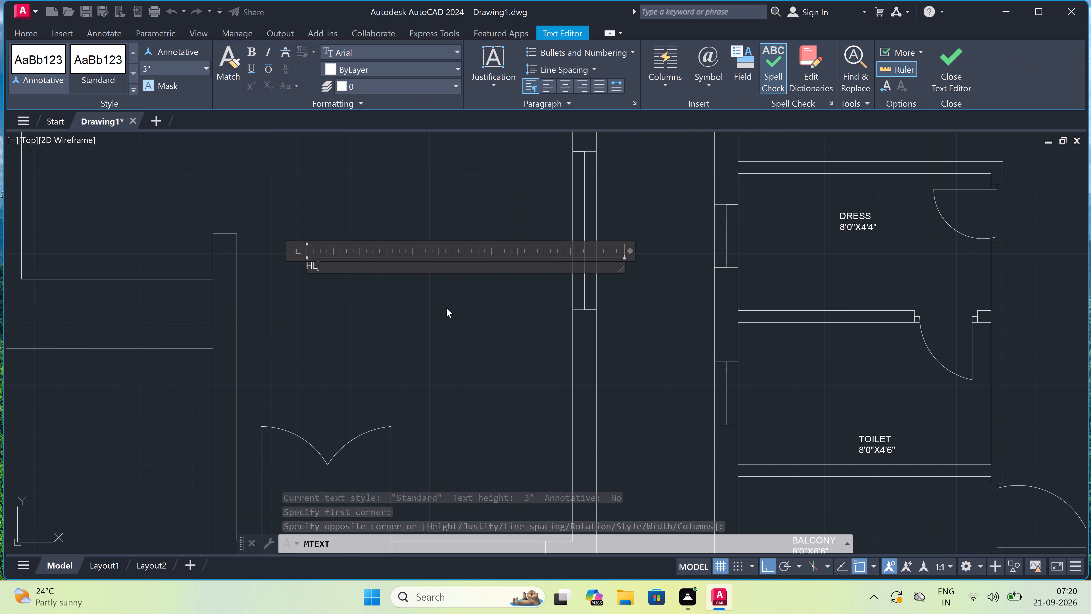
key("BackSpace")
key("a")
type("LL")
key("Return")
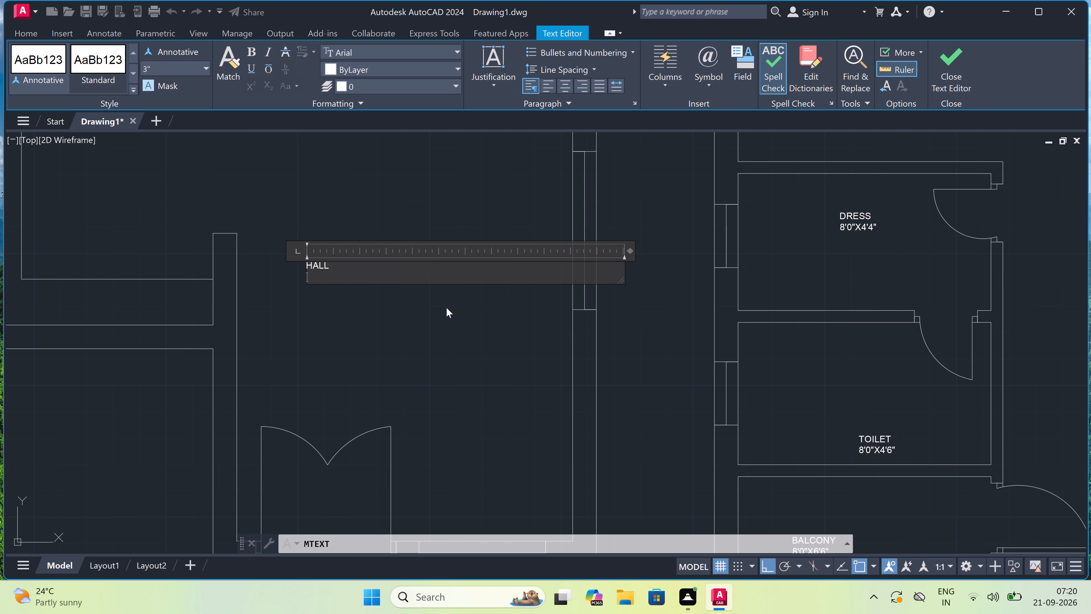
type("10'")
key("4")
key("shift+quotedbl")
key("x")
key("1")
type("9'")
key("1")
key("0")
key("shift+quotedbl")
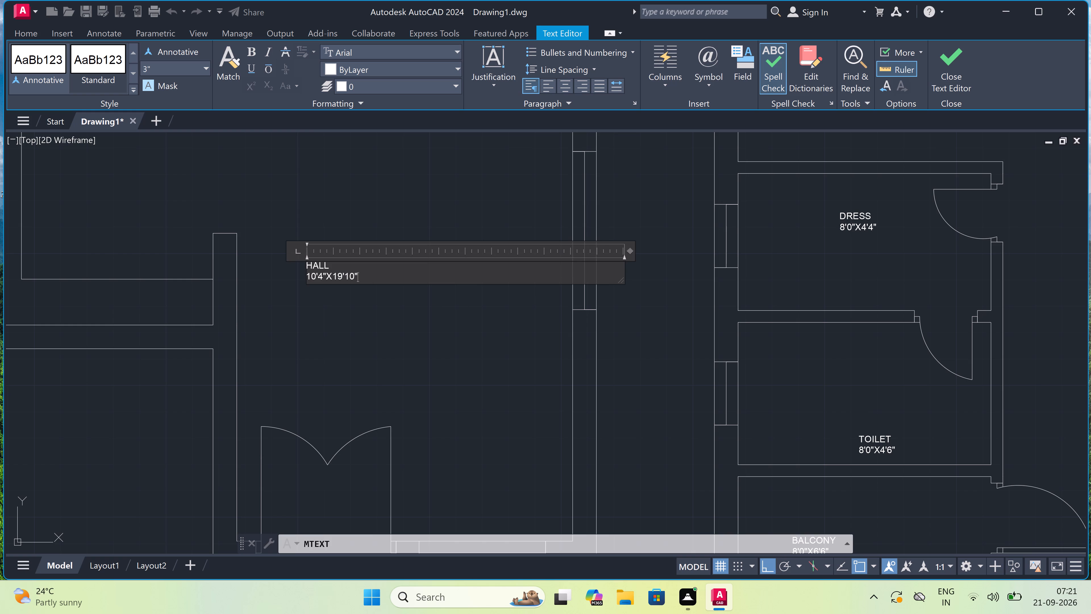
left_click(434, 306)
Finish the text entry of the HALL 10'4"X19'10" label in the left plan.
scroll(439, 302, "down", 3)
scroll(429, 277, "up", 2)
left_click_drag(428, 276, 424, 277)
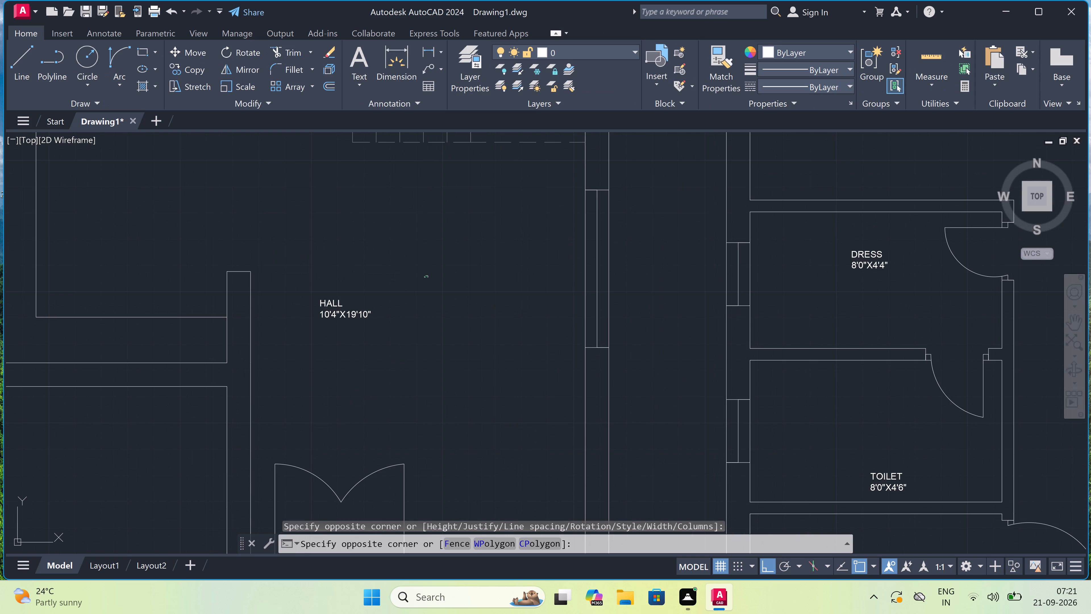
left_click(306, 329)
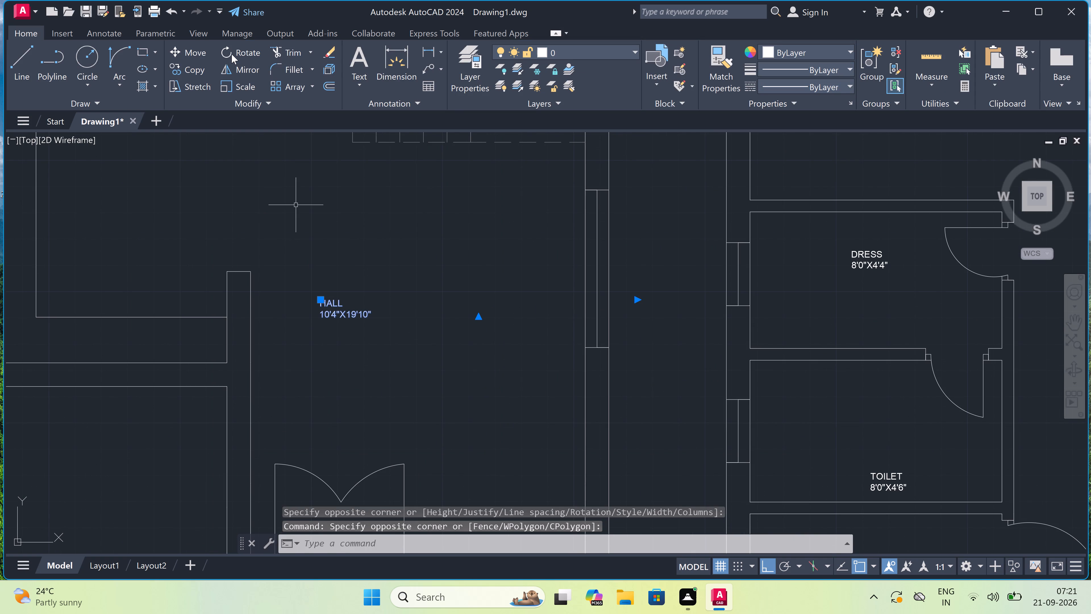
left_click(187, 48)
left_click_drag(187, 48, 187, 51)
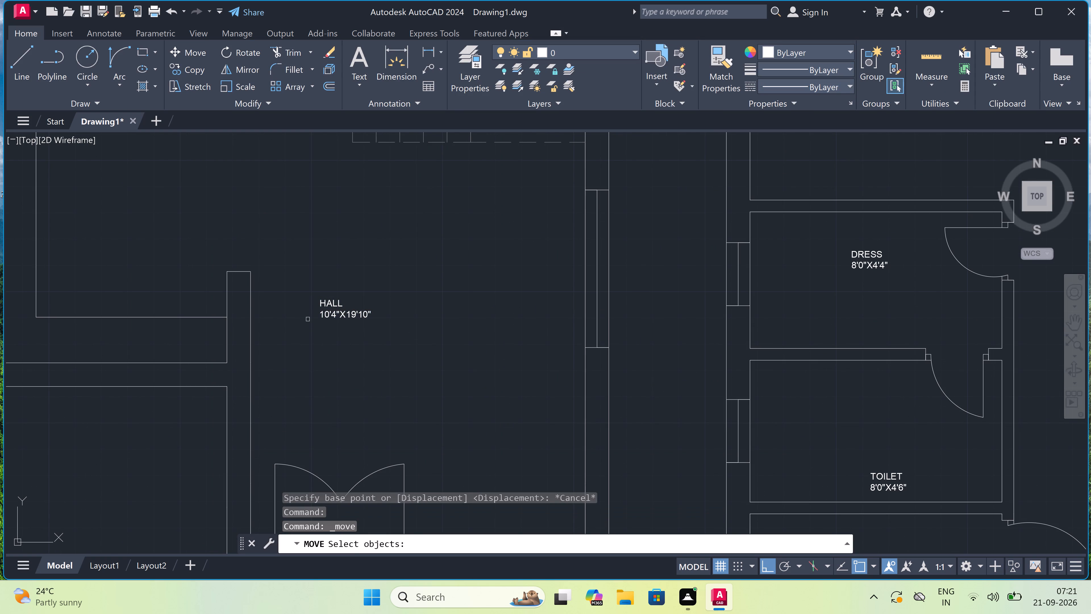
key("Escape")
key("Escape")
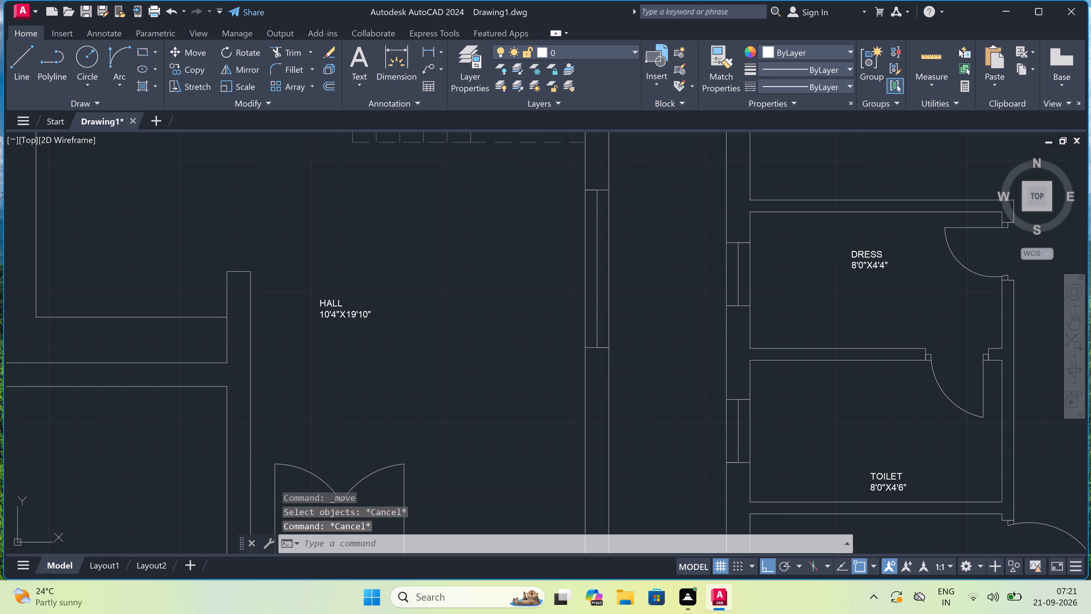
Turn Ortho off and move the HALL label diagonally down and right, into the open floor of the left plan's hall.
scroll(308, 318, "up", 1)
left_click(340, 310)
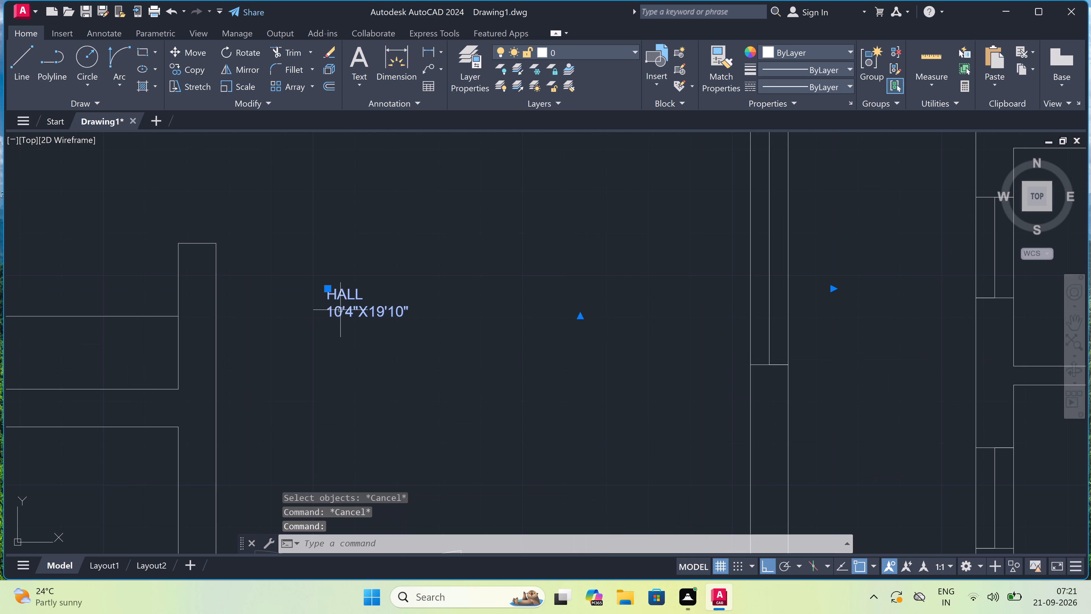
left_click_drag(329, 283, 332, 285)
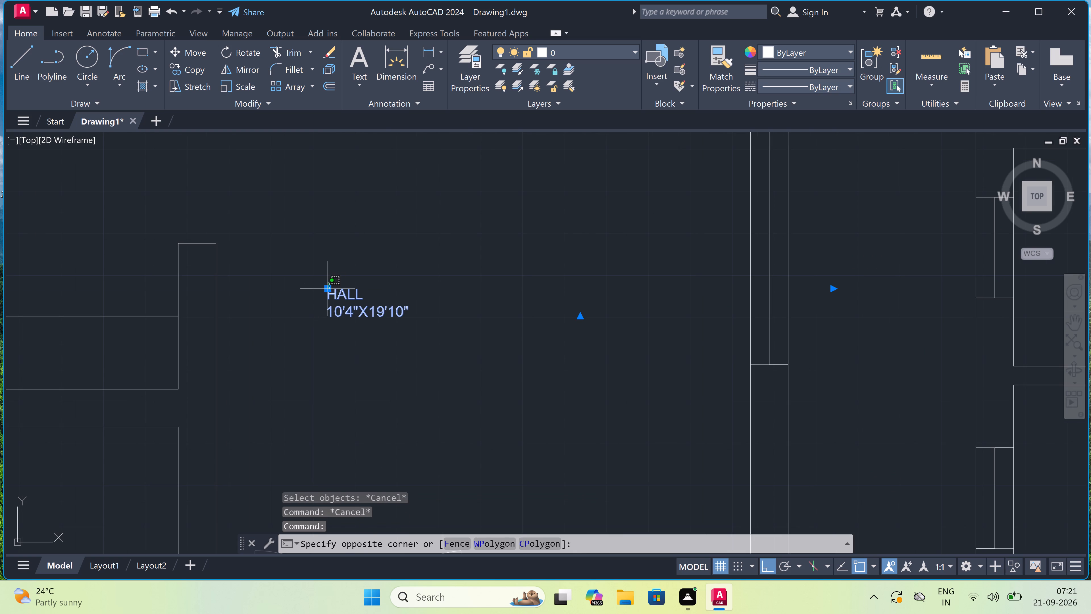
left_click(328, 288)
left_click(328, 288)
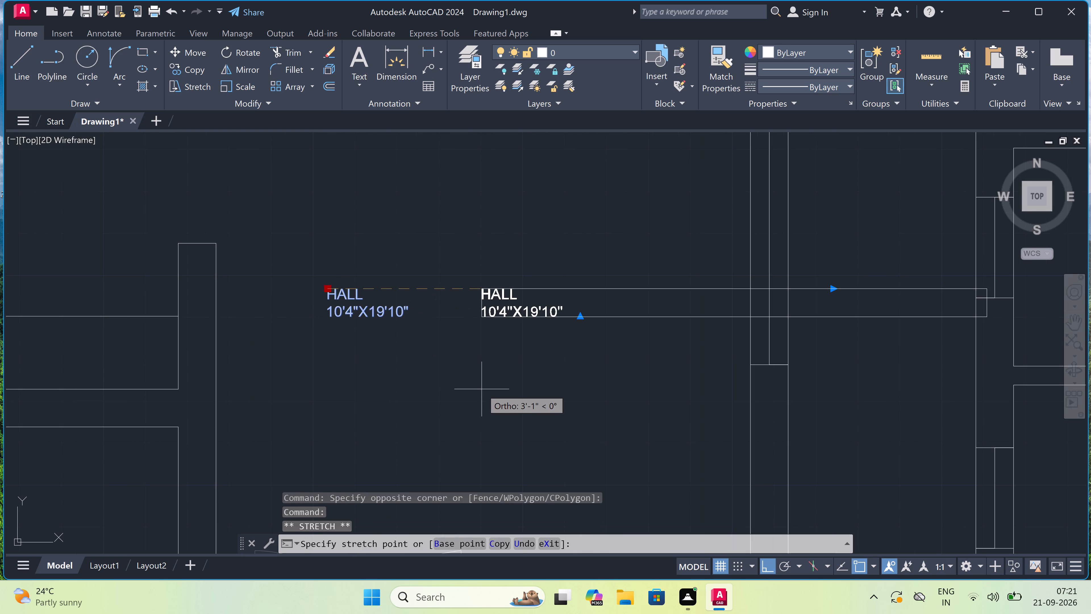
key("F8")
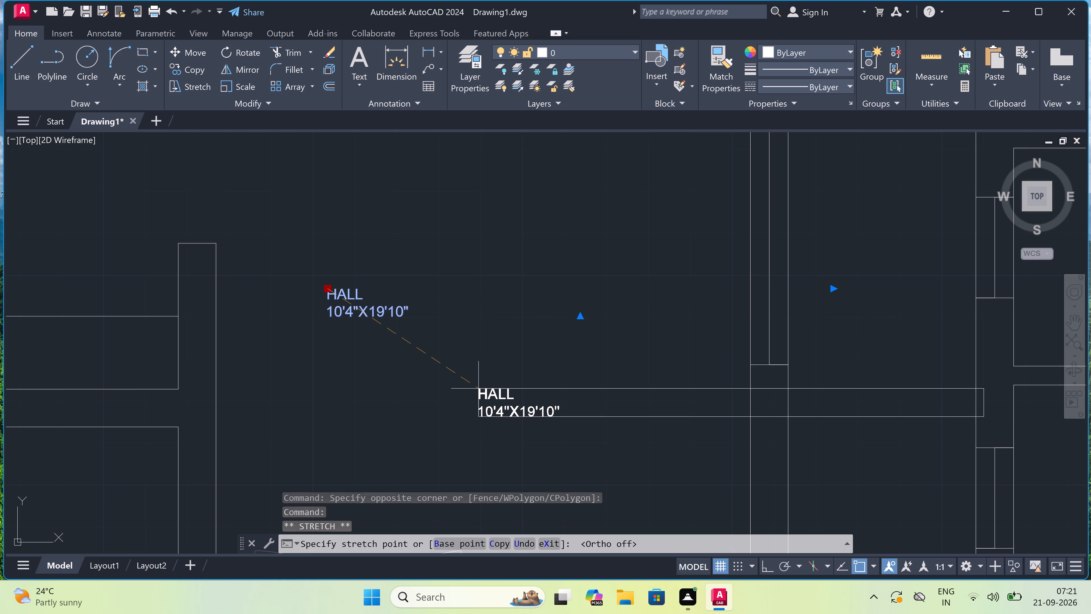
left_click(478, 389)
key("Escape")
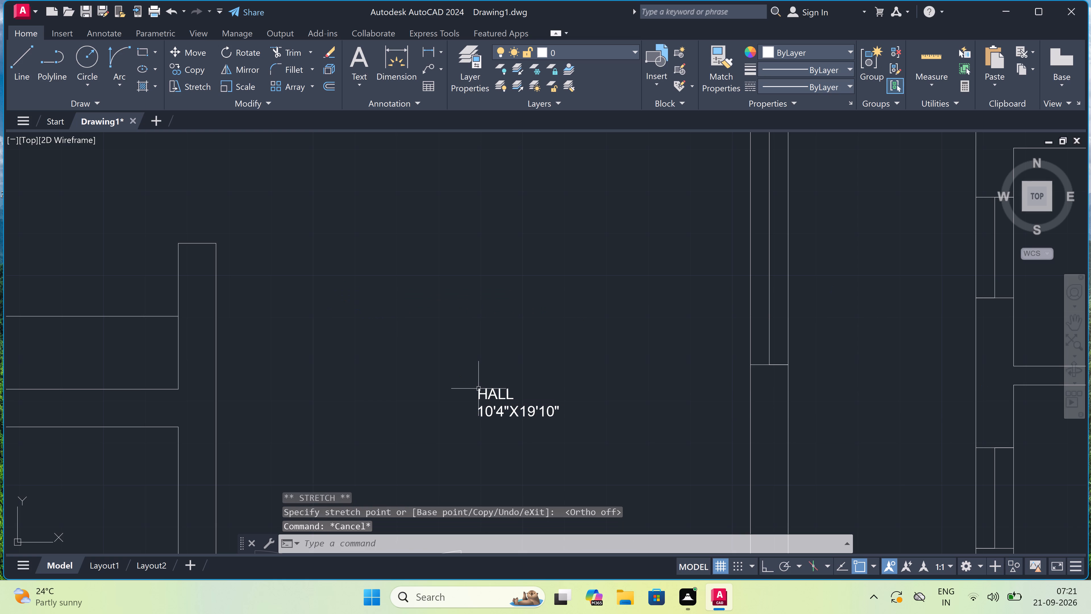
Add the multiline text label "KITCHEN 7'8"X16'0"" on two lines in the left plan, just inside the L-shaped counter.
scroll(485, 381, "down", 5)
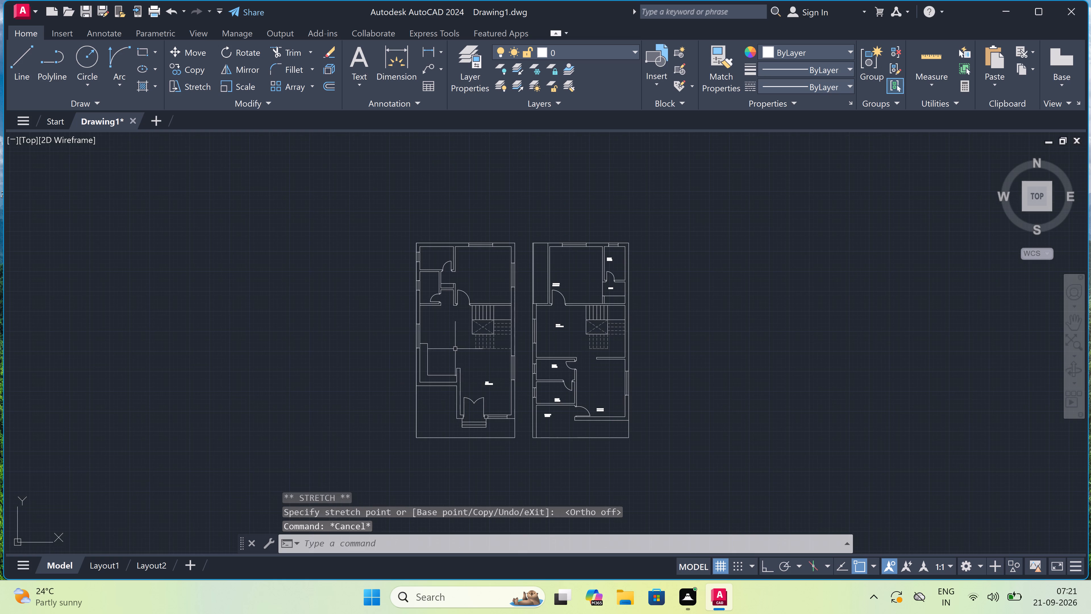
scroll(455, 349, "up", 2)
scroll(381, 387, "up", 2)
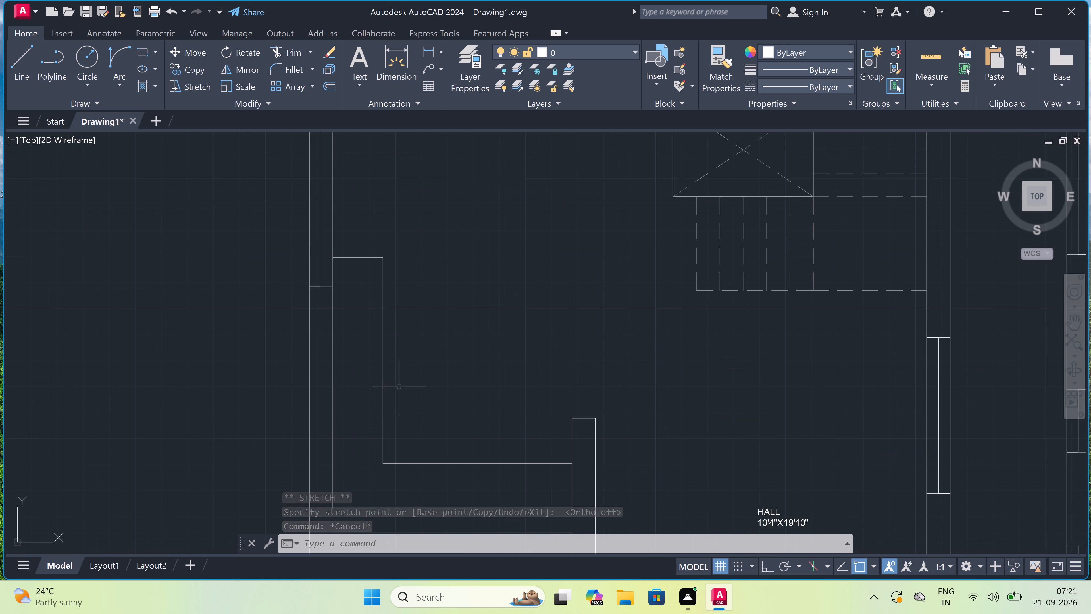
key("space")
key("Escape")
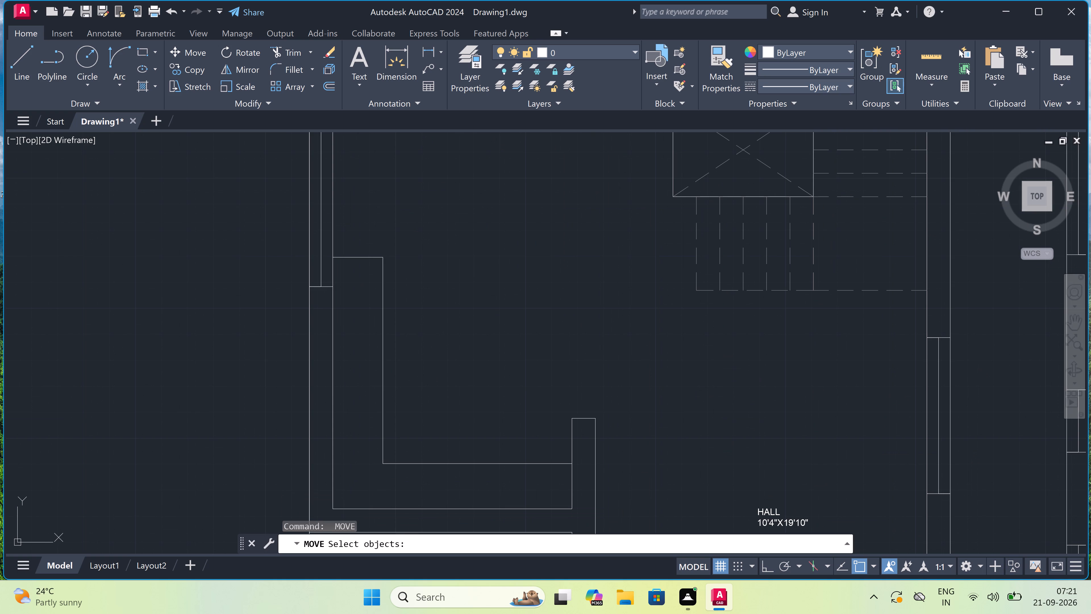
type("MT")
key("space")
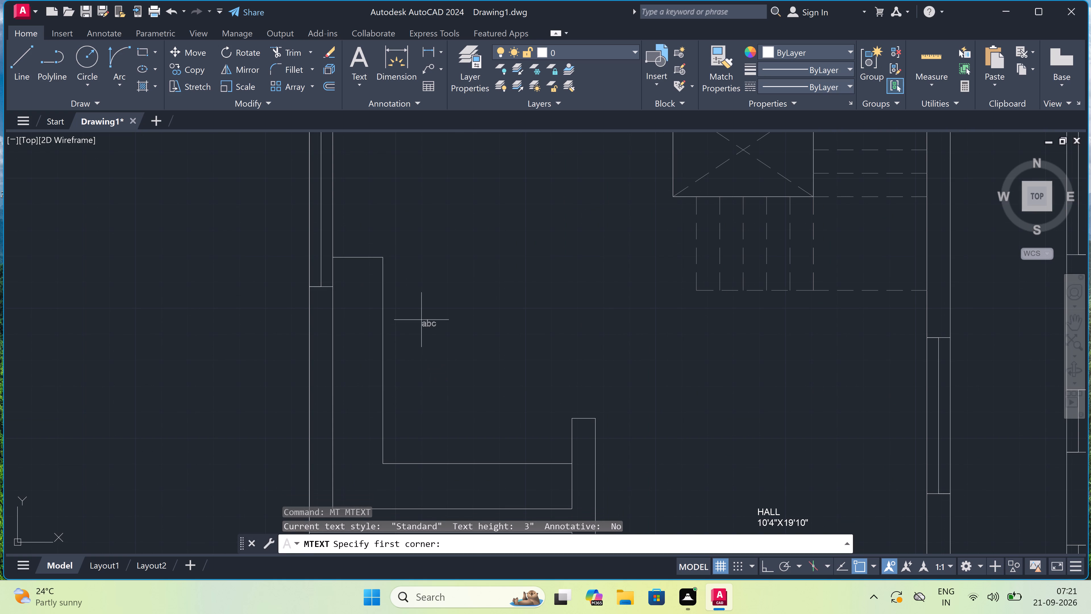
left_click_drag(395, 319, 400, 321)
left_click(738, 357)
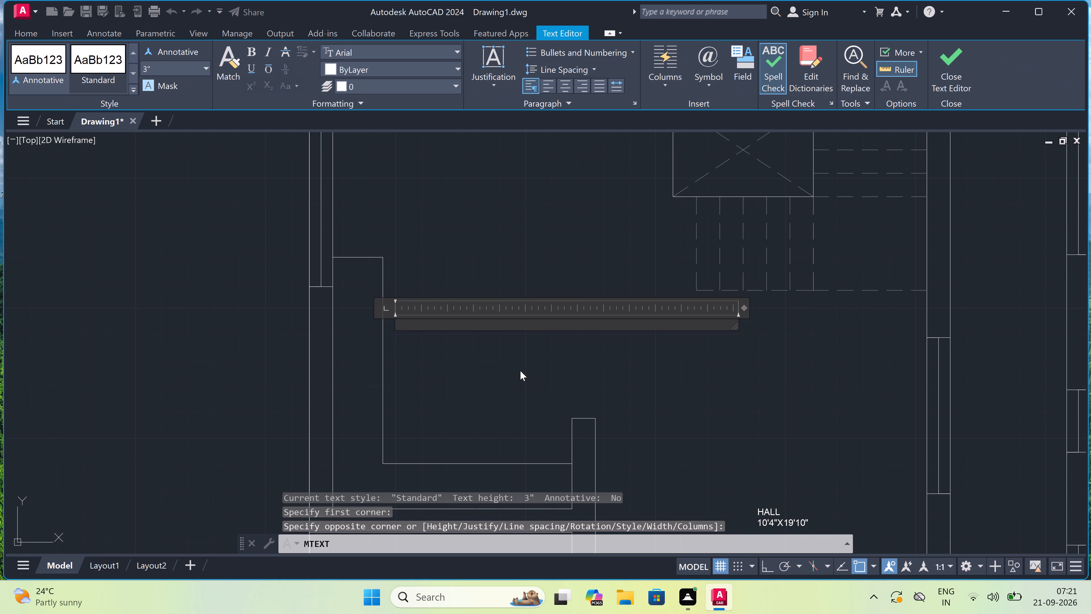
scroll(520, 371, "up", 1)
type("KITCHEN")
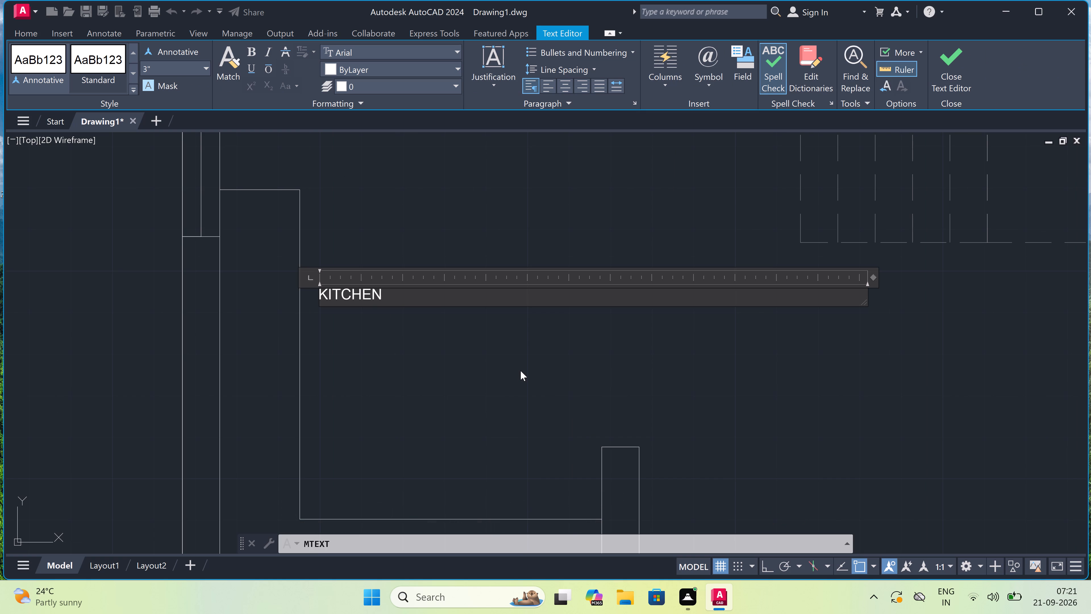
key("Return")
type("7'8")
key("shift+quotedbl")
key("x")
key("1")
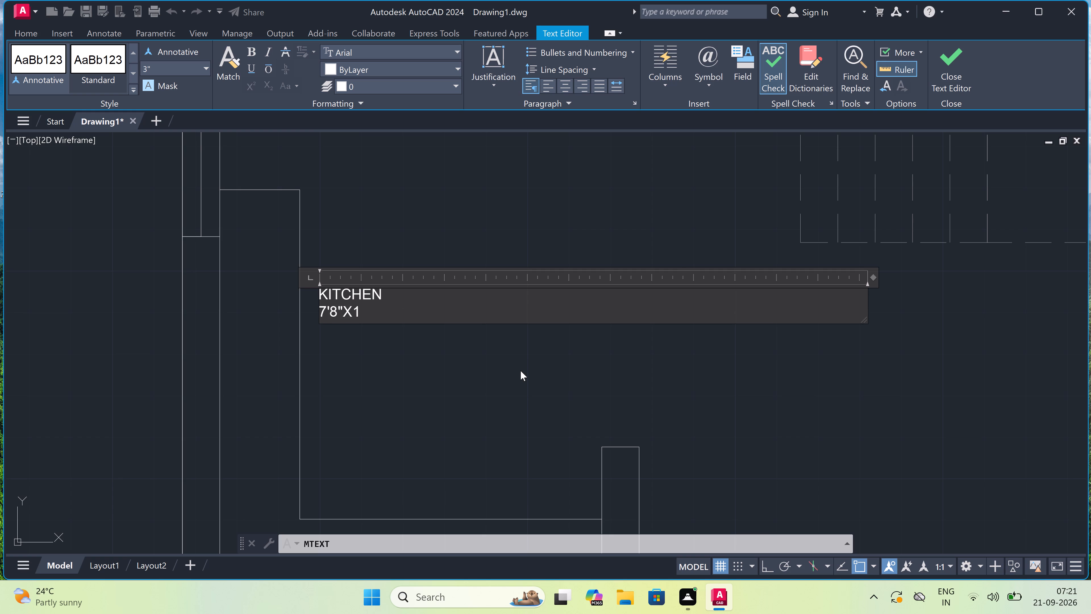
type("6'0")
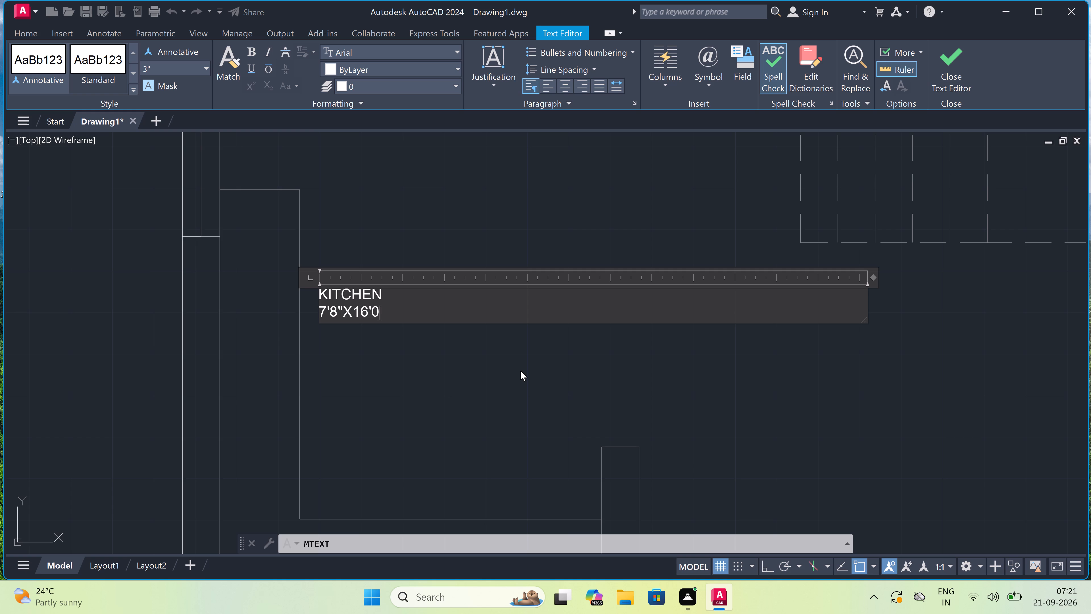
key("shift+quotedbl")
left_click(525, 365)
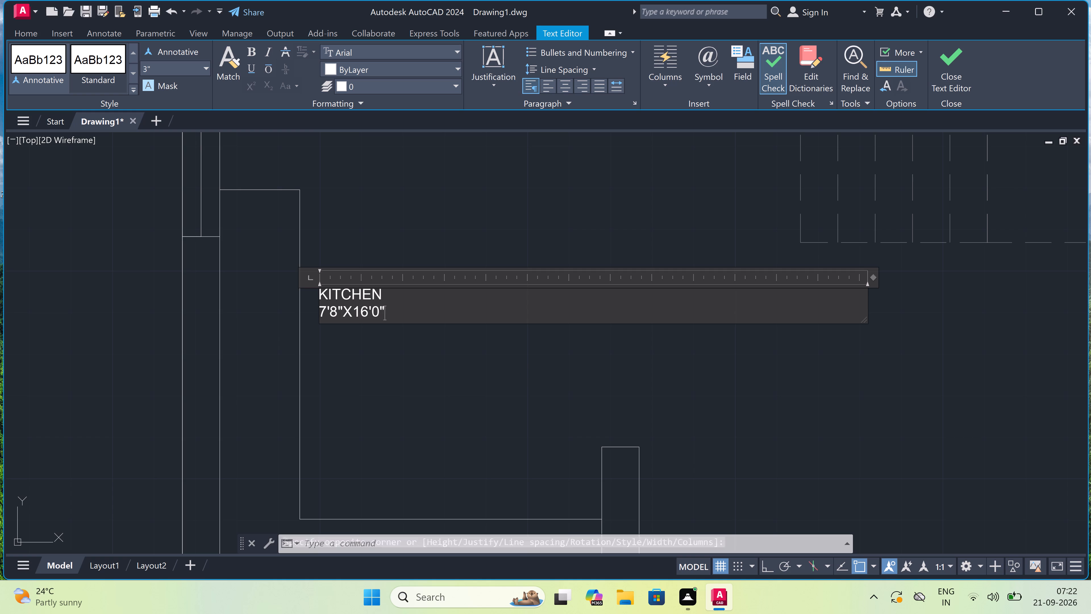
Move the KITCHEN label up and right, to the open area beside the upper end of the L-shaped counter.
left_click(350, 298)
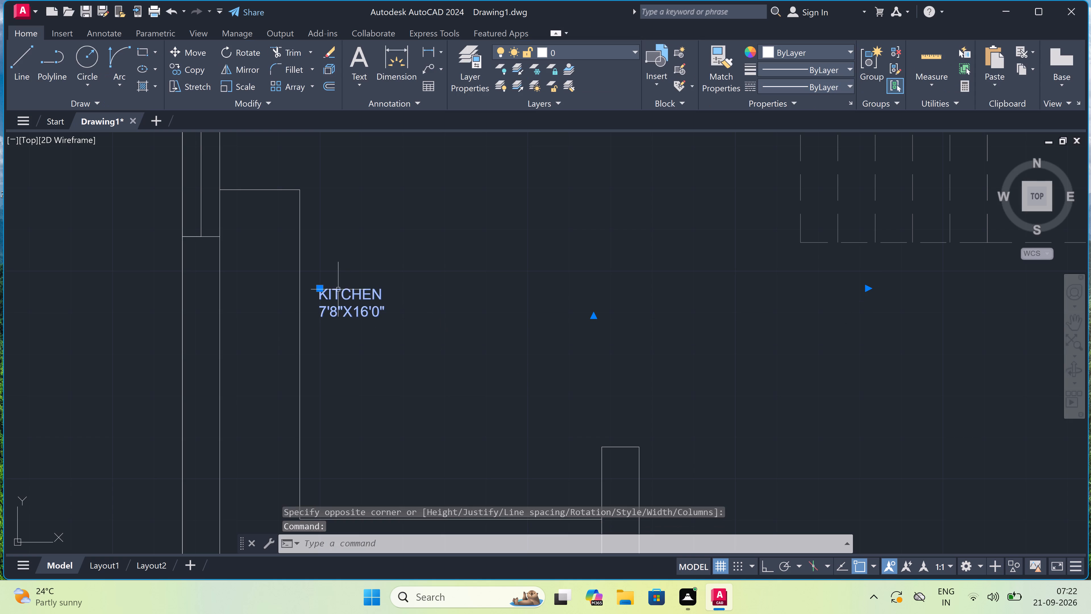
left_click_drag(318, 288, 324, 284)
scroll(405, 226, "down", 2)
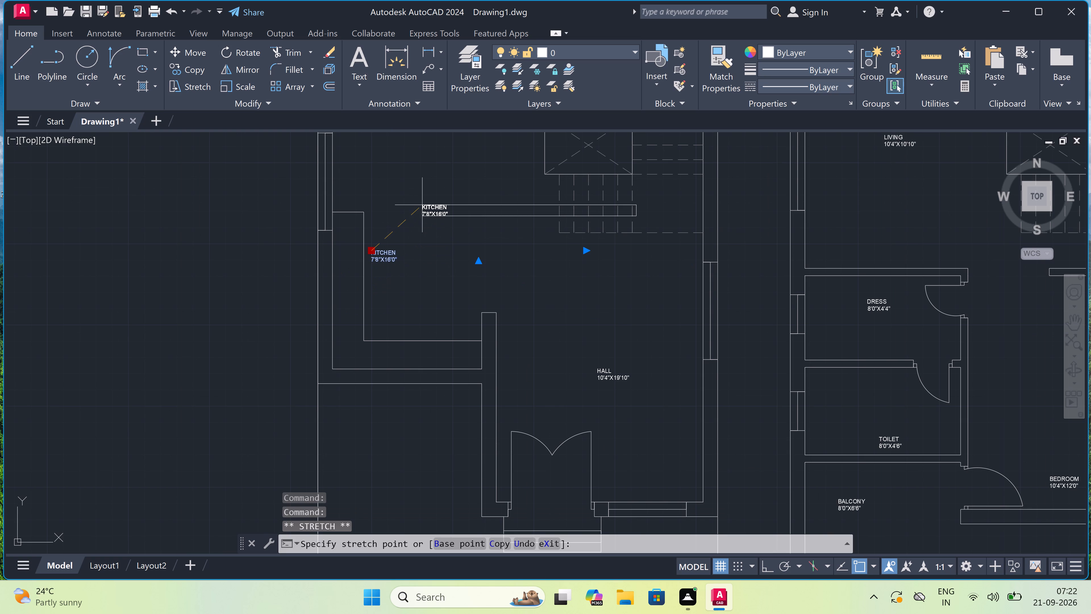
left_click(421, 206)
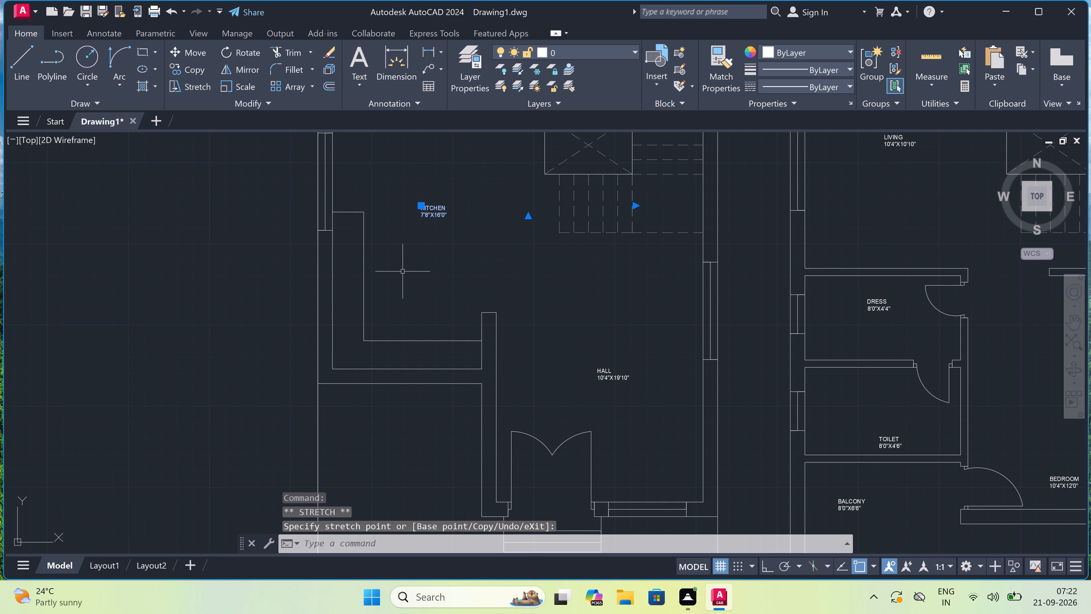
key("Escape")
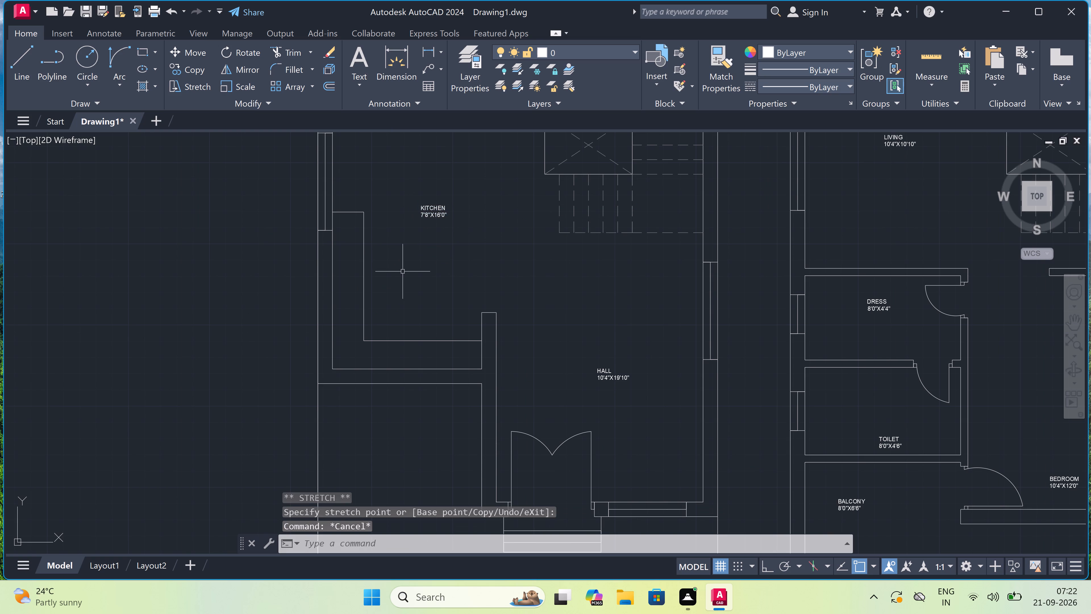
Add the multiline text label "W.C 4'0"X6'8"" on two lines in the left plan's small room directly below the upper-left corner room.
scroll(403, 271, "down", 3)
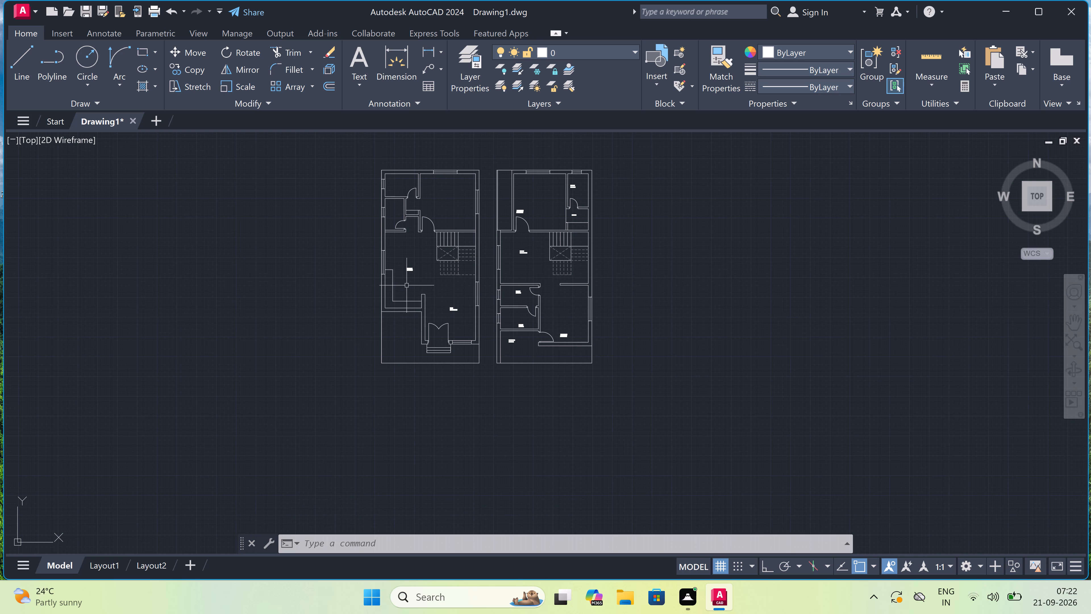
scroll(411, 286, "down", 1)
scroll(393, 255, "up", 2)
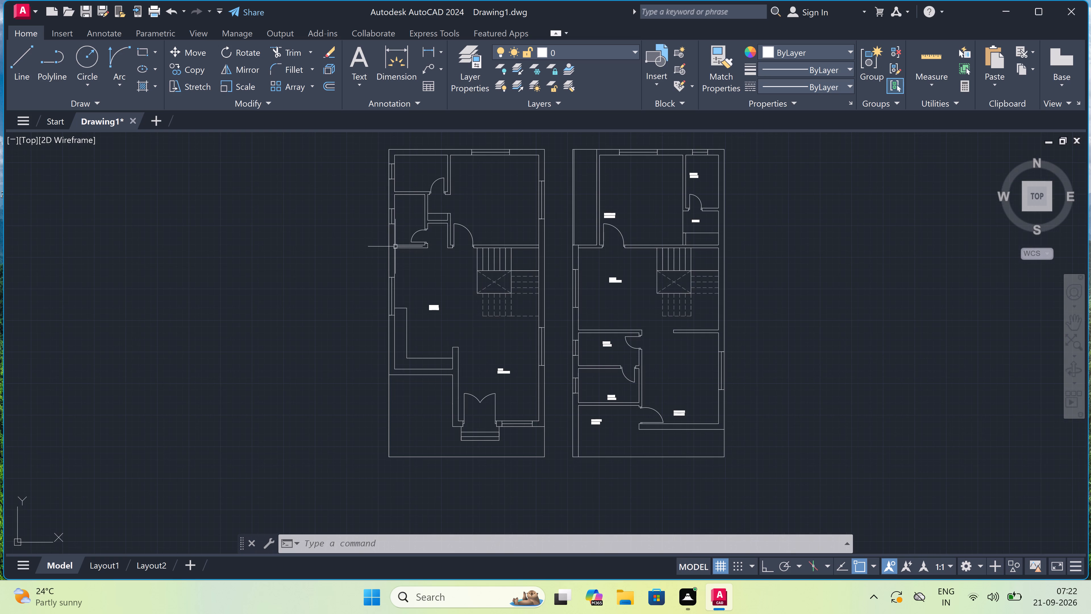
scroll(412, 194, "up", 3)
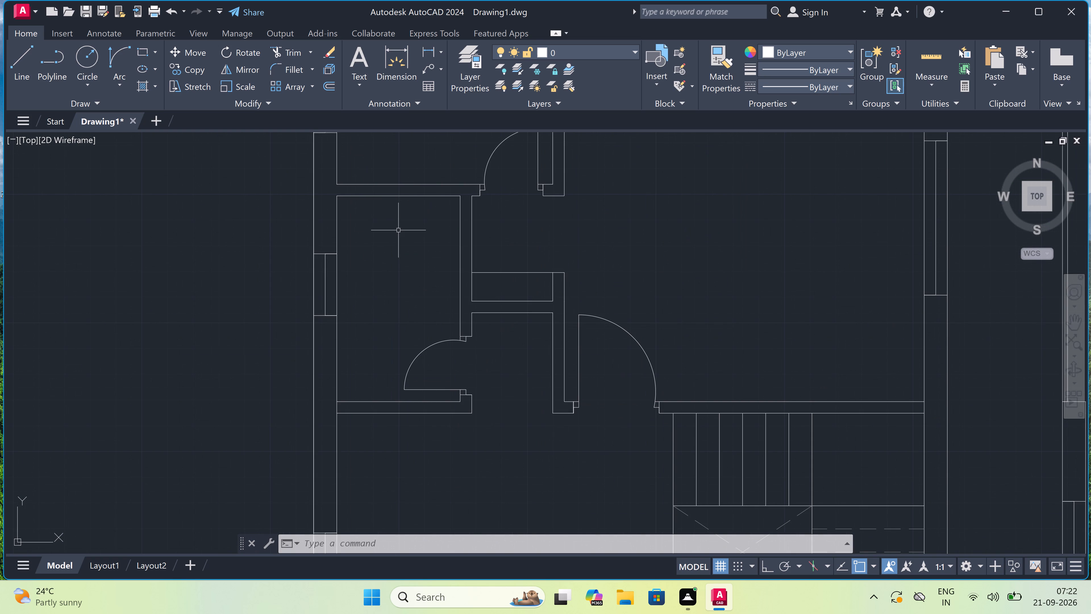
key("space")
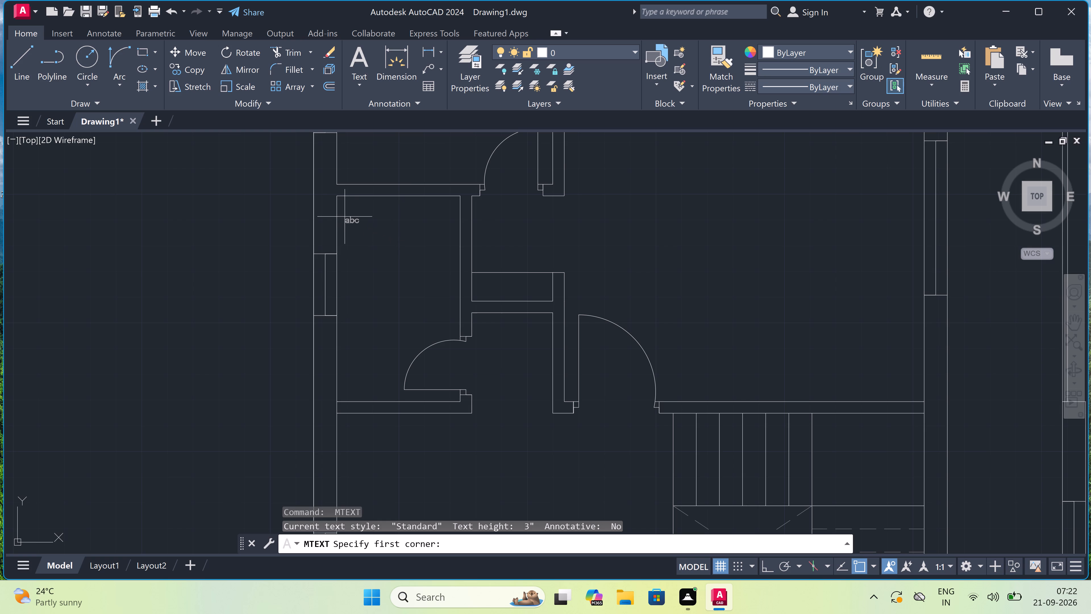
left_click(363, 222)
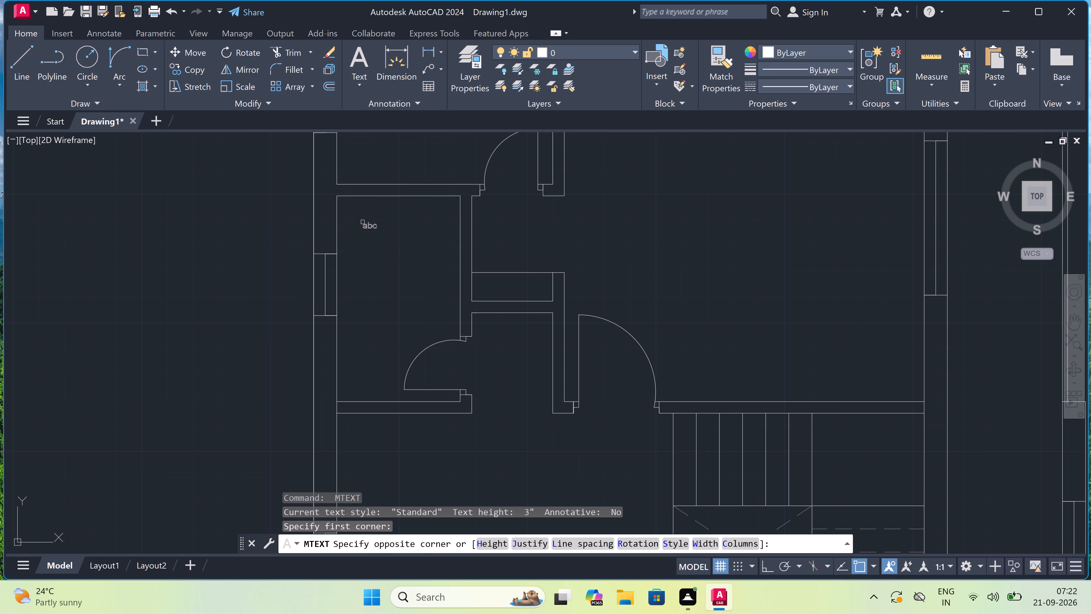
left_click(578, 266)
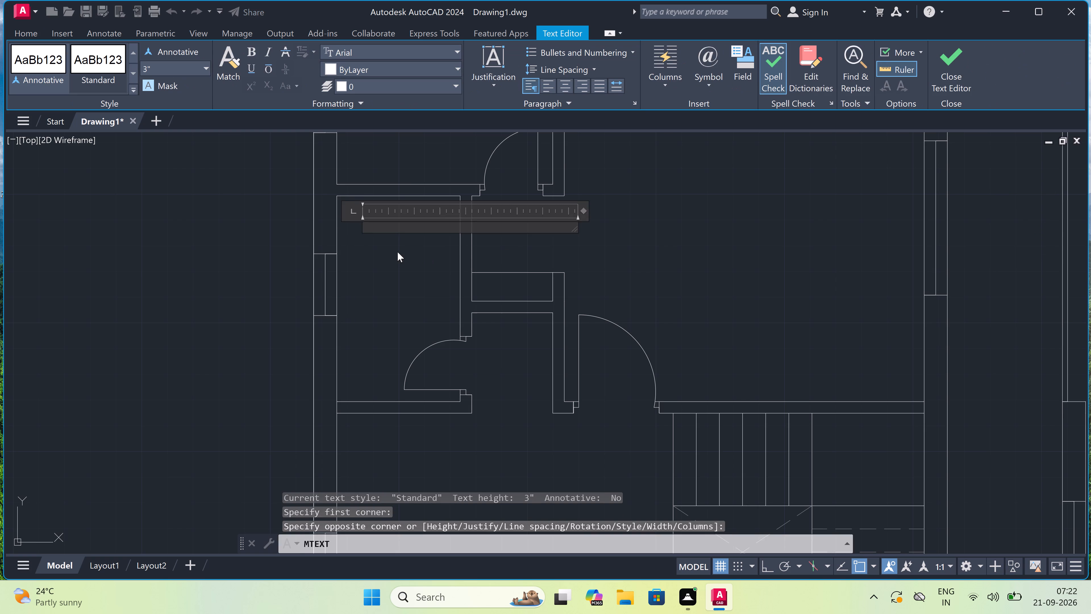
scroll(397, 252, "up", 1)
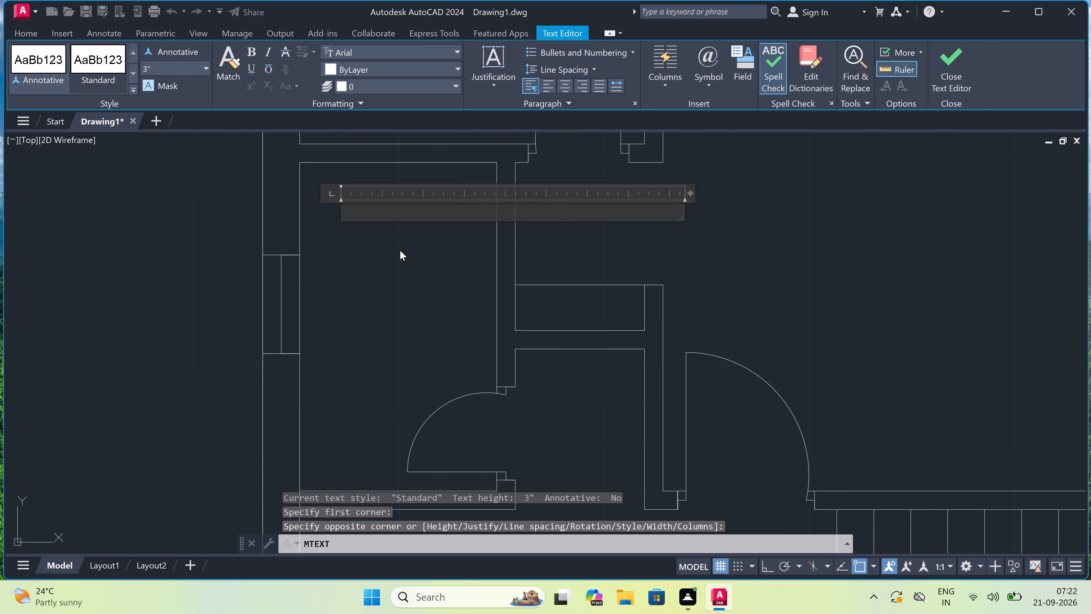
key("w")
type(".C")
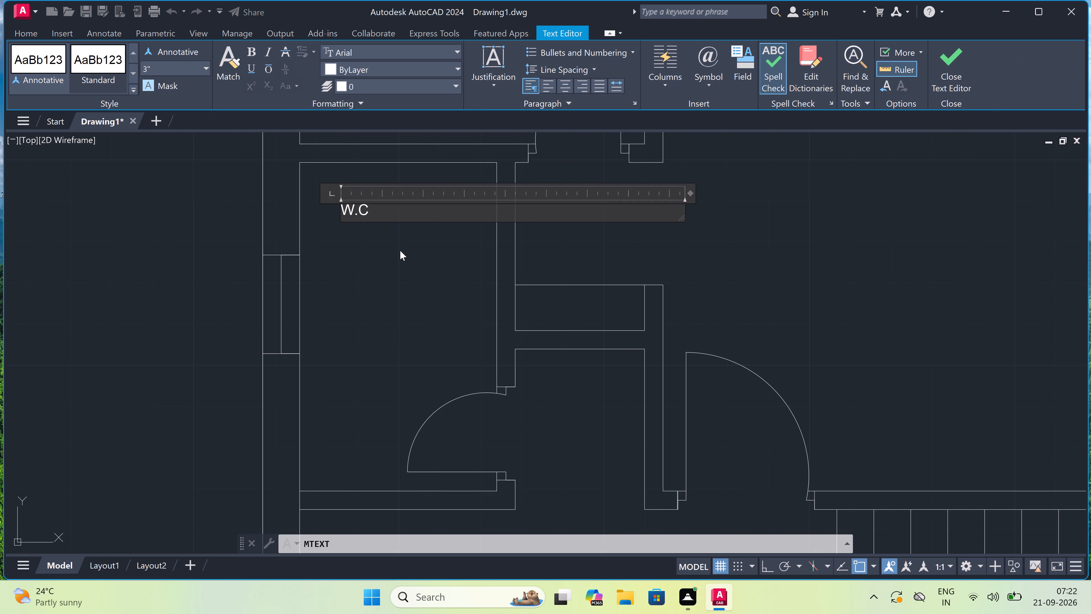
key("Return")
type("4'0")
type("\"X")
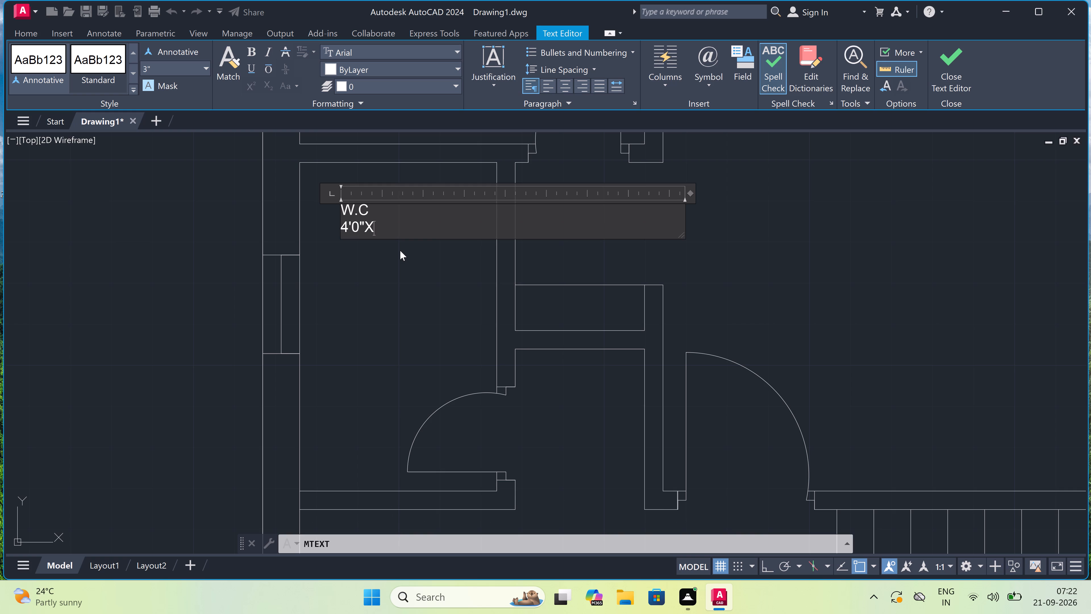
type("6'9")
key("BackSpace")
key("8")
key("shift+quotedbl")
left_click(370, 288)
Add the multiline text label "TOILET 7'0"X4'10"" on two lines in the upper-left corner room of the left plan.
scroll(372, 289, "down", 4)
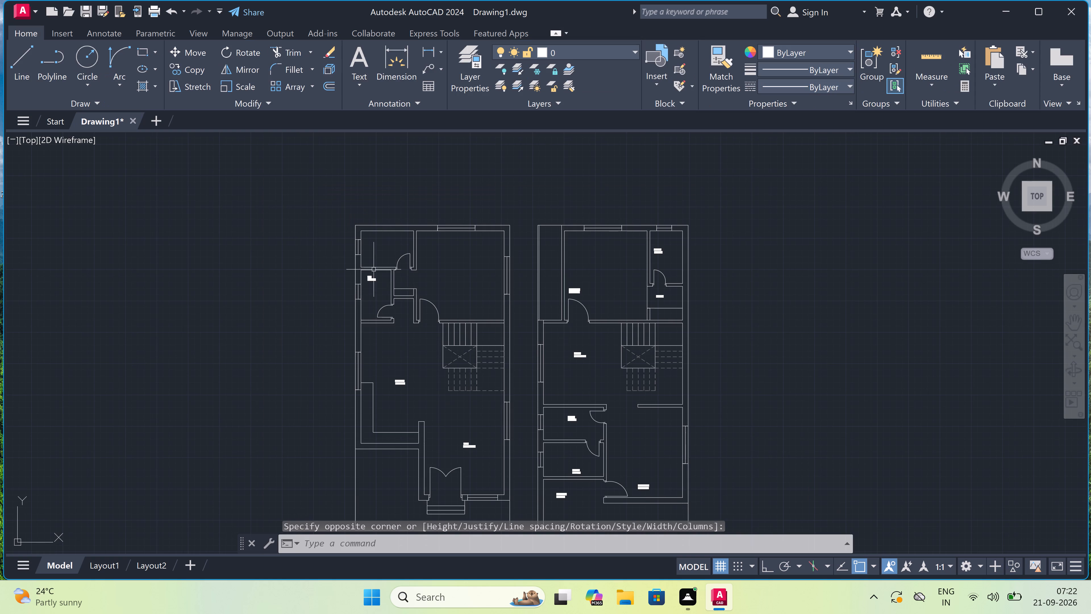
scroll(391, 233, "up", 5)
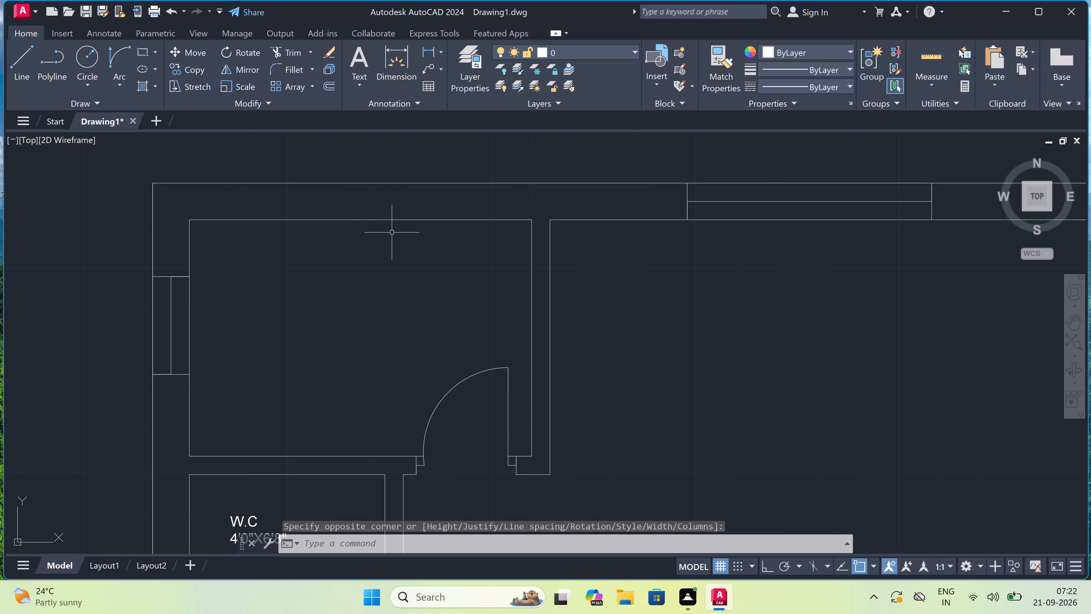
key("space")
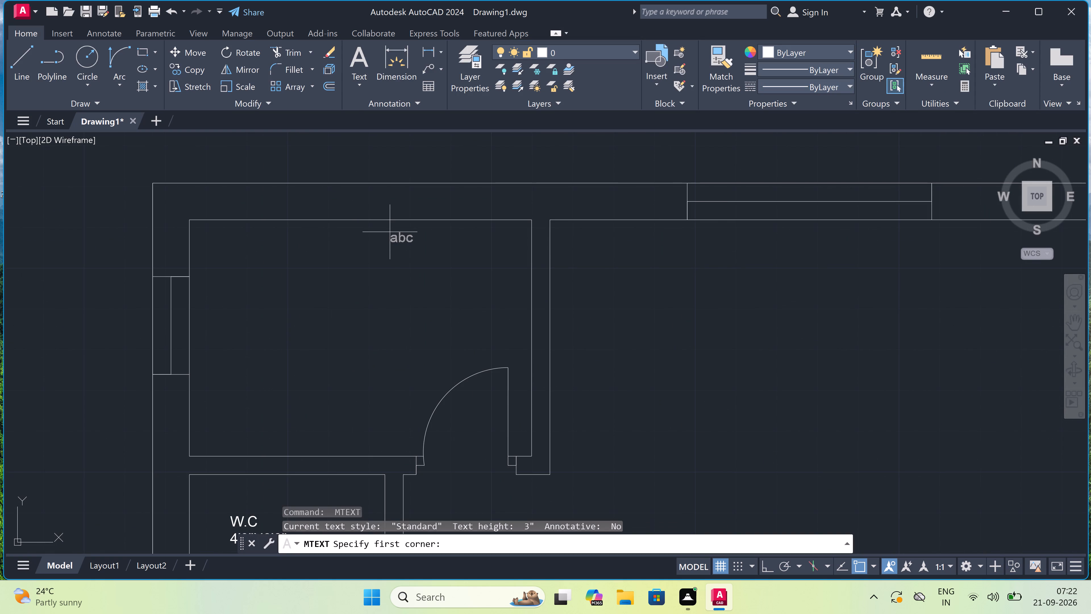
left_click_drag(355, 258, 360, 258)
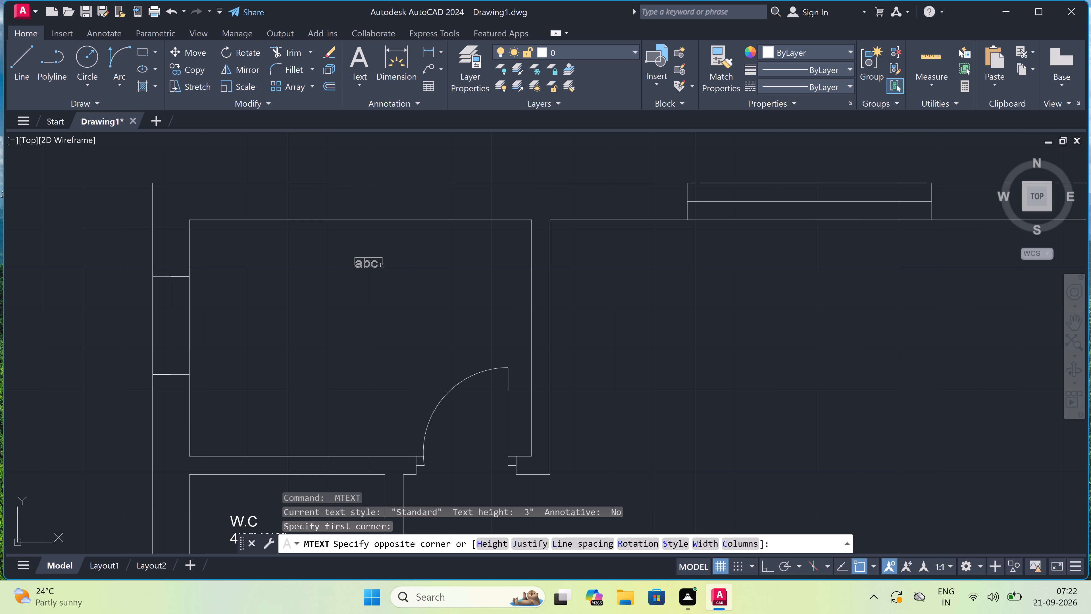
left_click(724, 304)
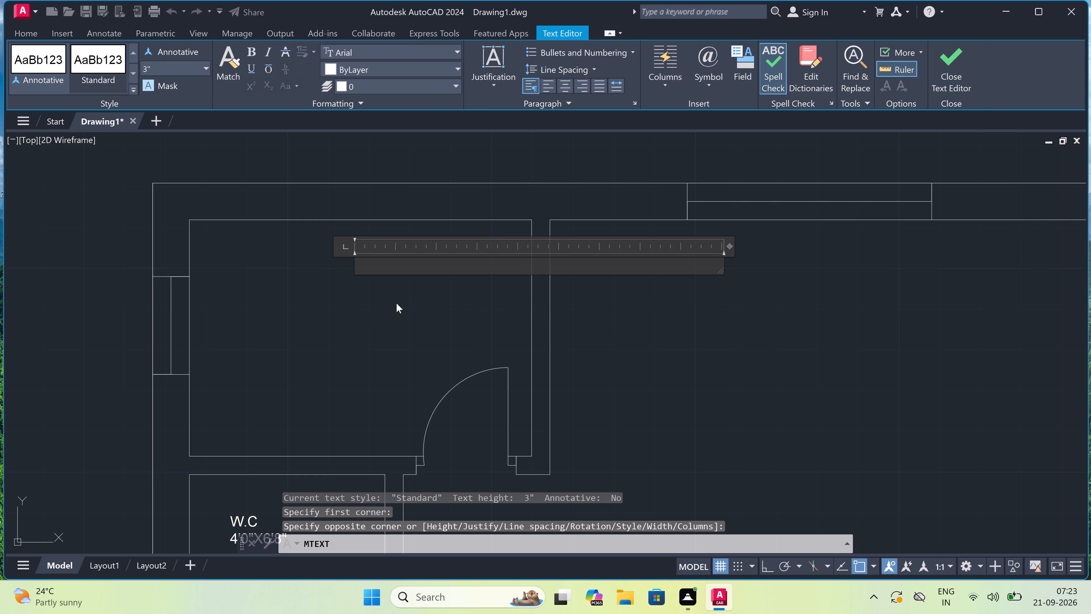
type("TOIL")
key("e")
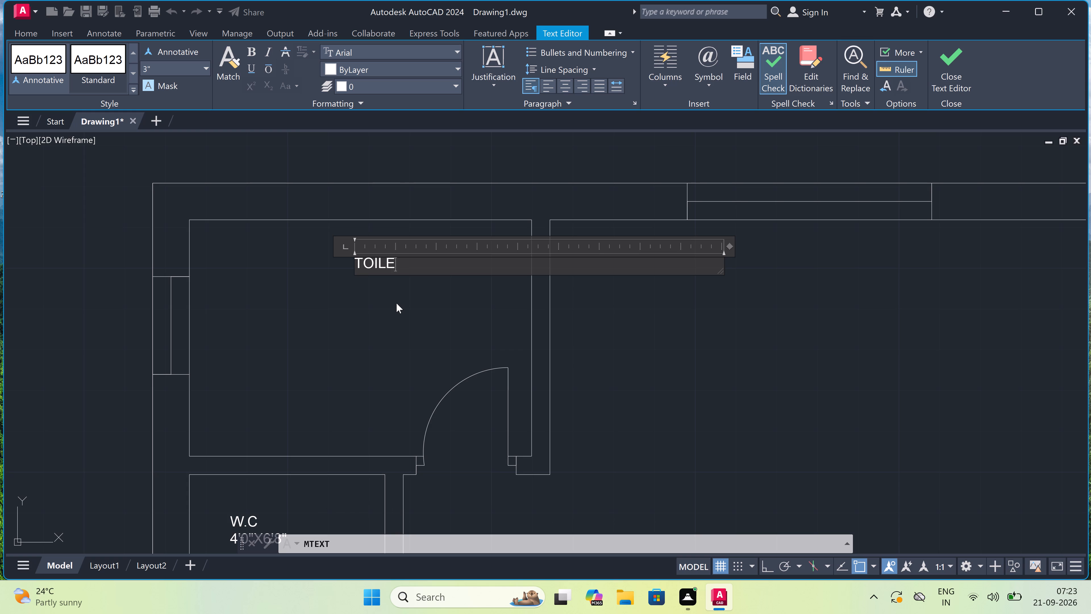
key("t")
key("Return")
type("7'0")
type("\"X")
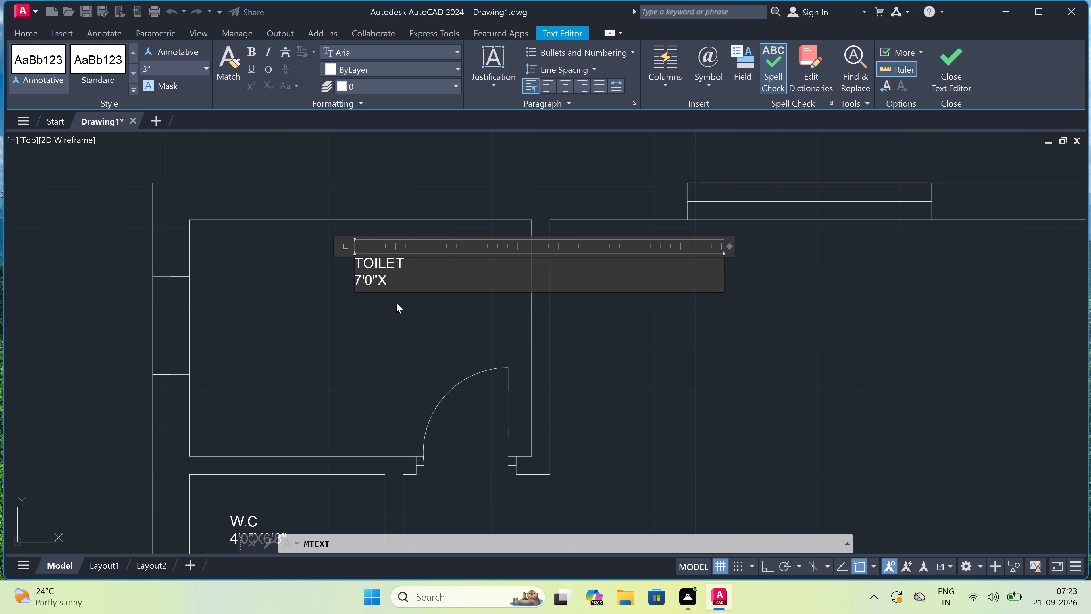
type("4'")
key("1")
key("0")
key("shift+quotedbl")
left_click(392, 314)
Add the multiline text label "BEDROOM 11'8"X11'6"" on two lines in the left plan's large upper-right room, beside the passage opening.
scroll(443, 272, "down", 5)
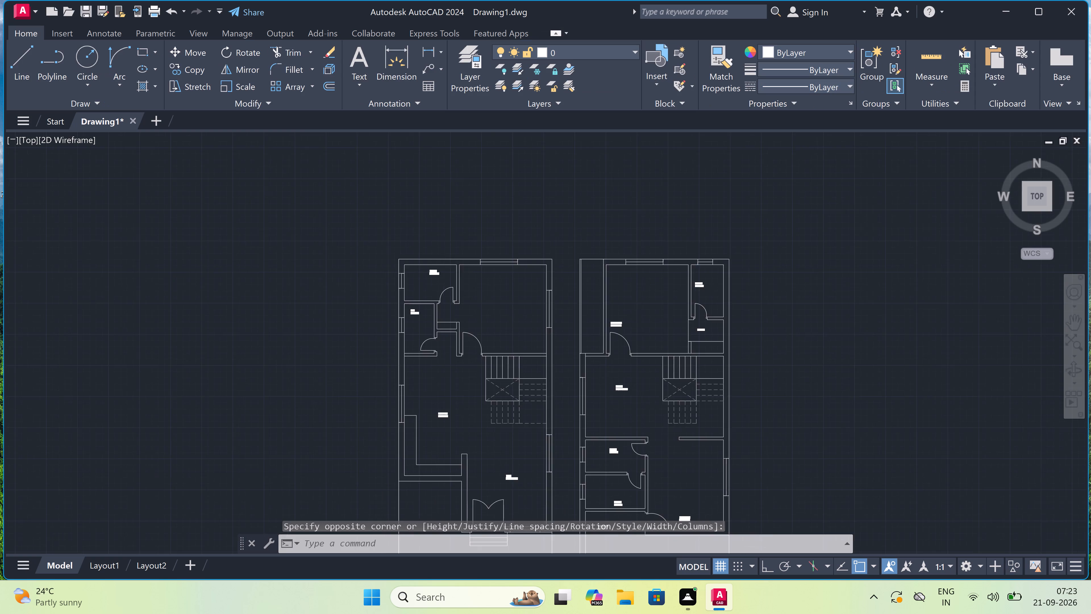
scroll(443, 272, "down", 1)
scroll(472, 290, "up", 4)
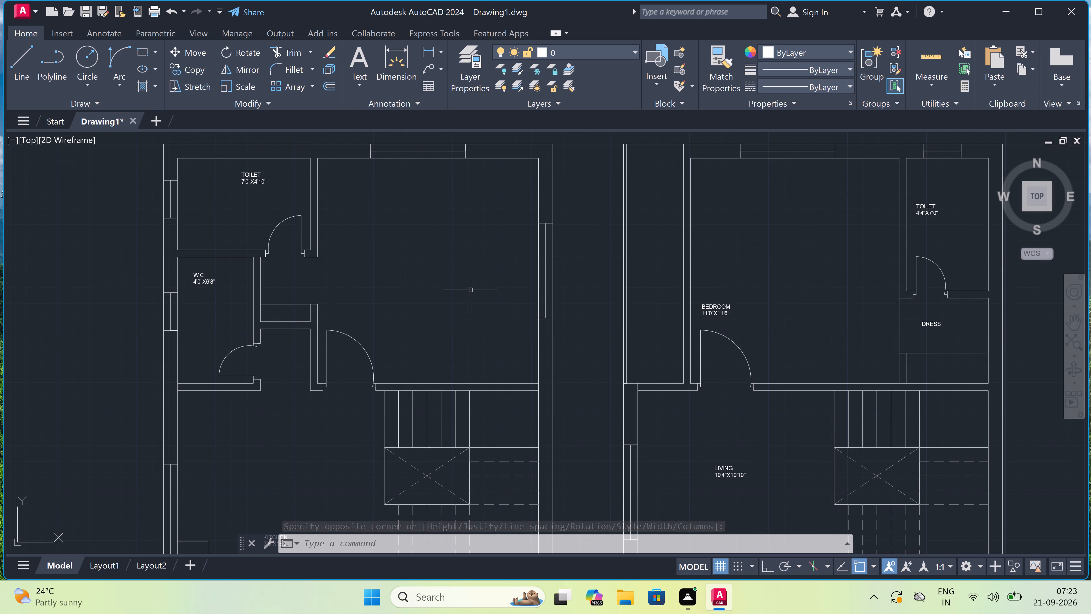
key("space")
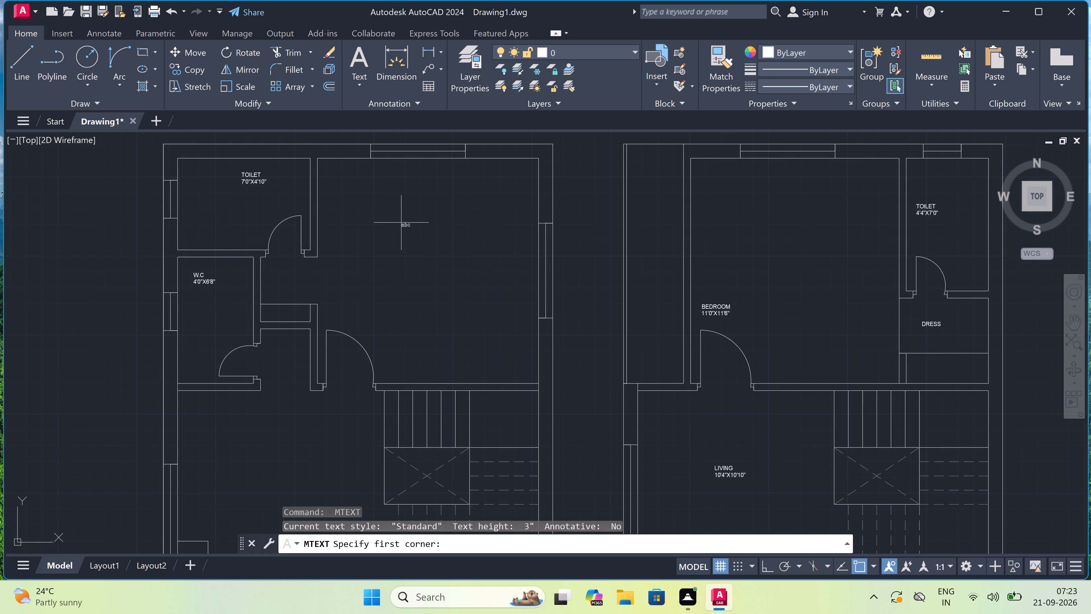
double_click(342, 269)
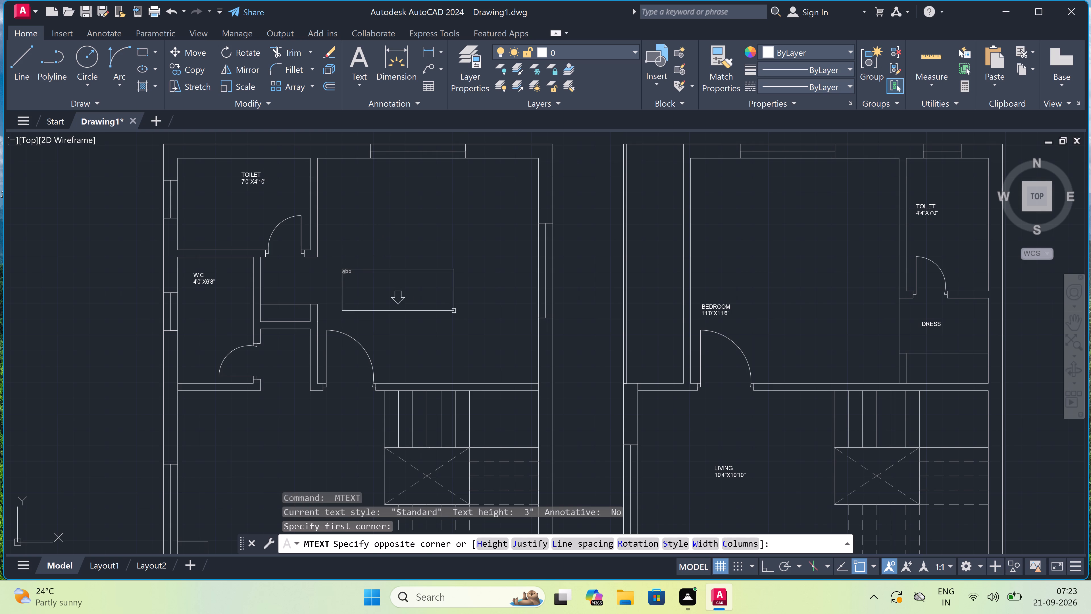
left_click(499, 282)
scroll(322, 269, "up", 2)
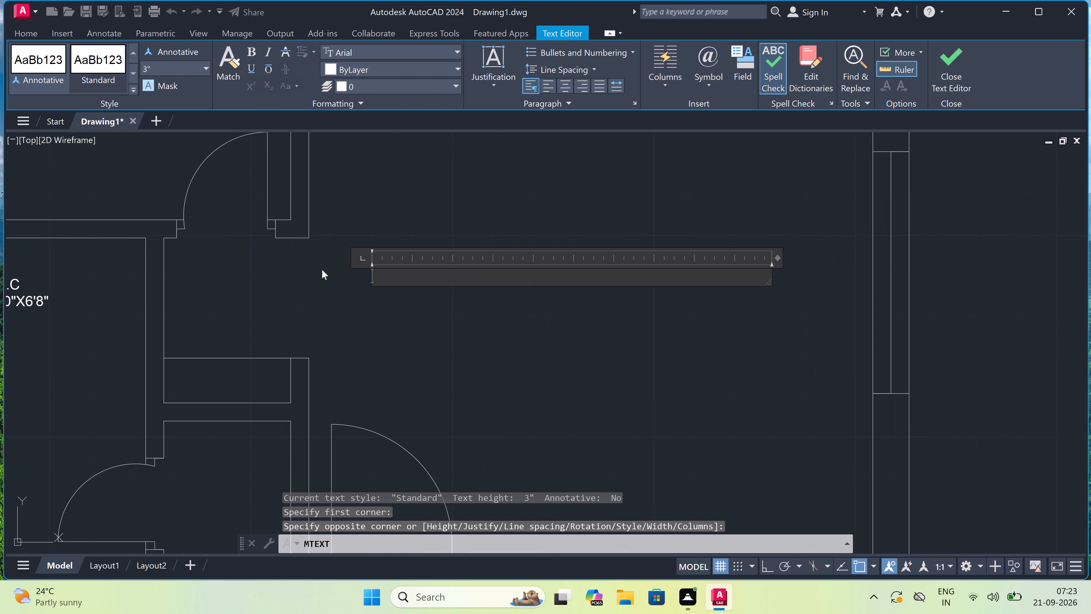
type("BEDROOM")
key("Return")
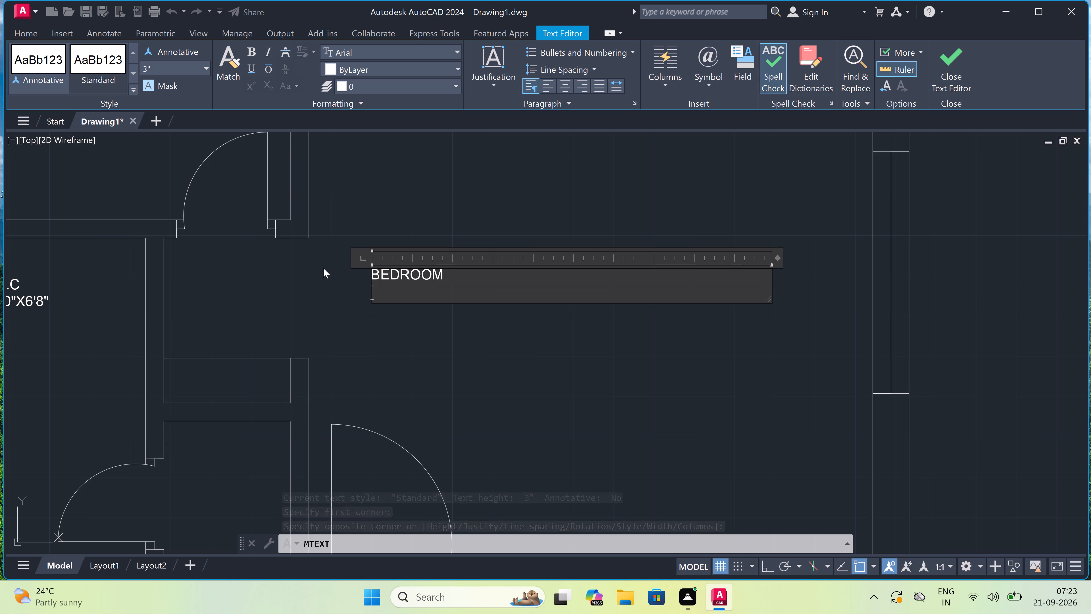
type("11")
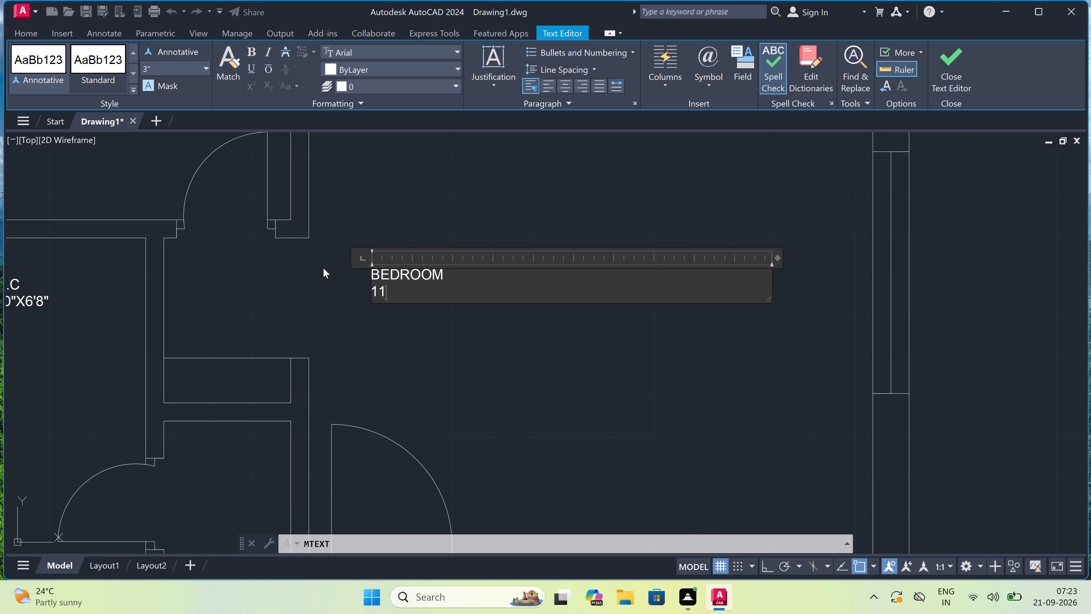
type("'8")
key("shift+quotedbl")
key("x")
type("11")
key("apostrophe")
key("6")
key("shift+quotedbl")
left_click(341, 271)
scroll(380, 264, "down", 1)
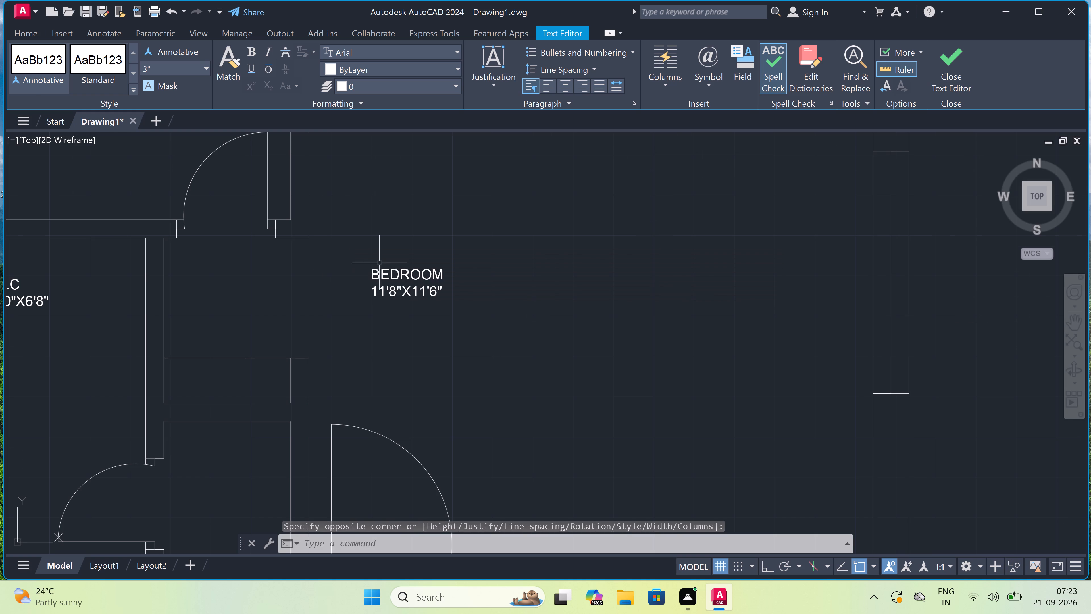
scroll(389, 270, "down", 4)
scroll(395, 265, "up", 2)
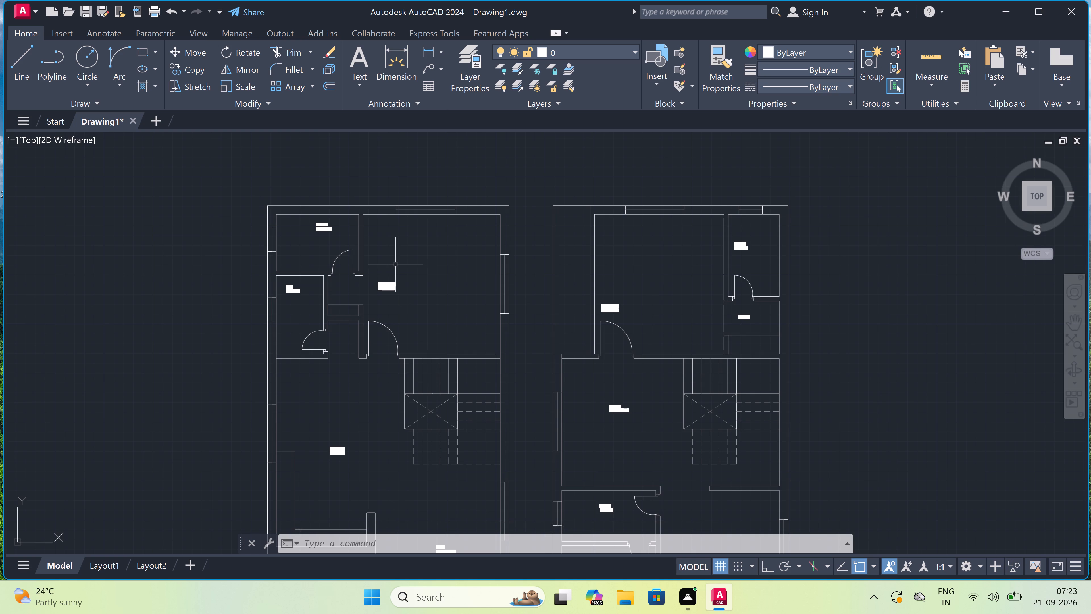
Review the room labels and layout of both floor plans.
scroll(397, 264, "down", 2)
scroll(393, 285, "up", 1)
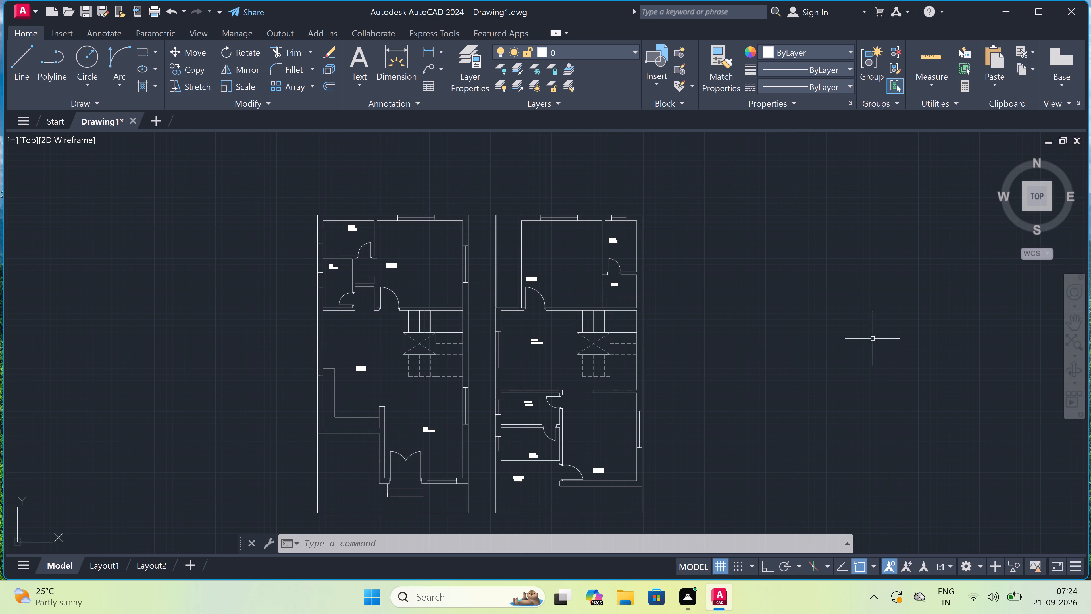
scroll(516, 274, "down", 2)
scroll(495, 285, "up", 2)
scroll(417, 292, "up", 1)
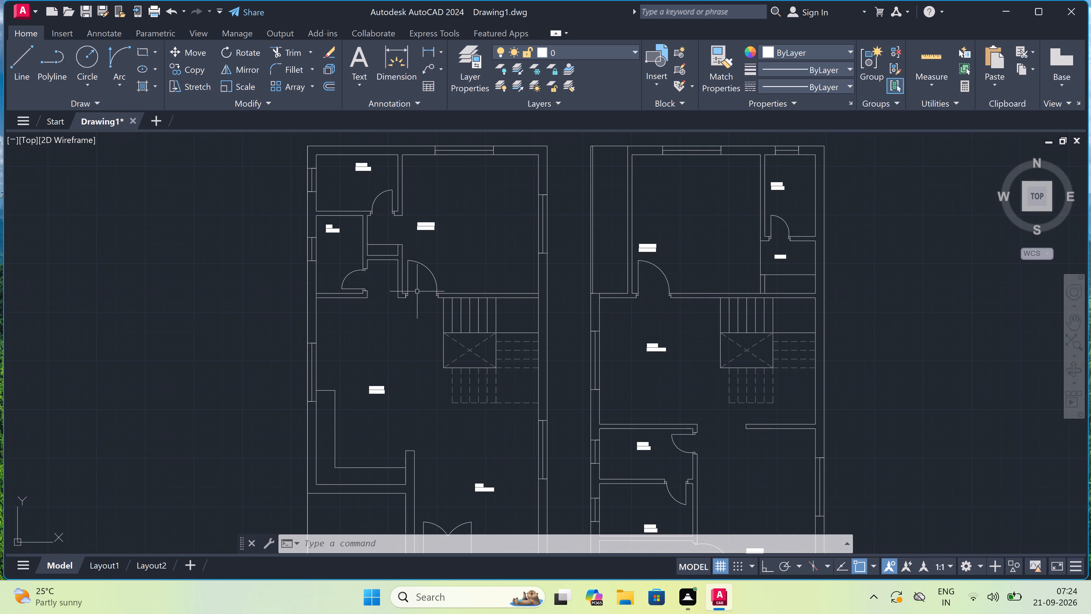
scroll(436, 267, "up", 1)
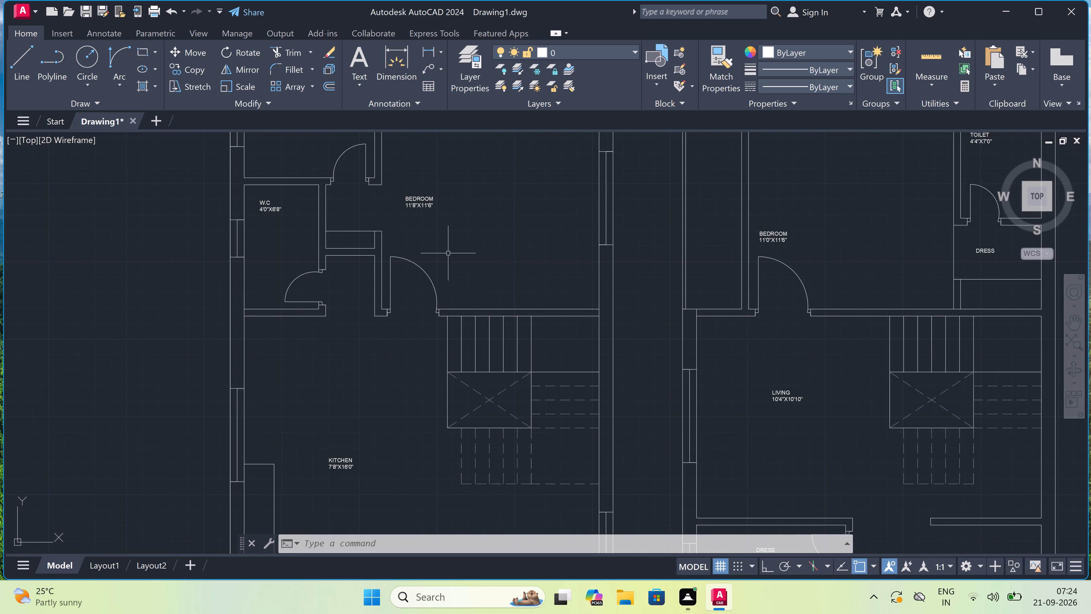
scroll(448, 252, "down", 2)
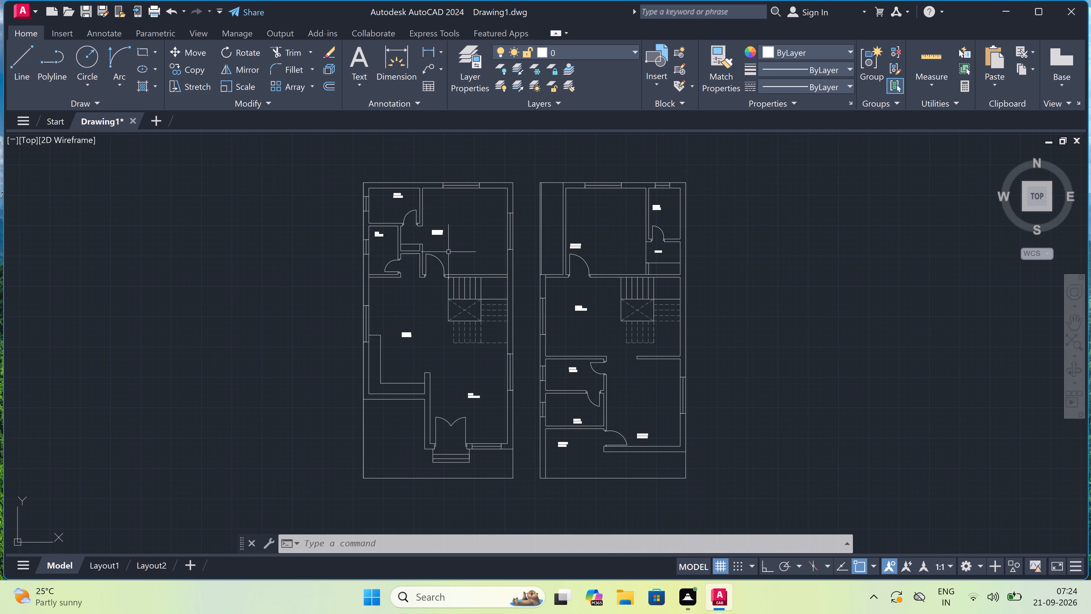
scroll(451, 246, "down", 1)
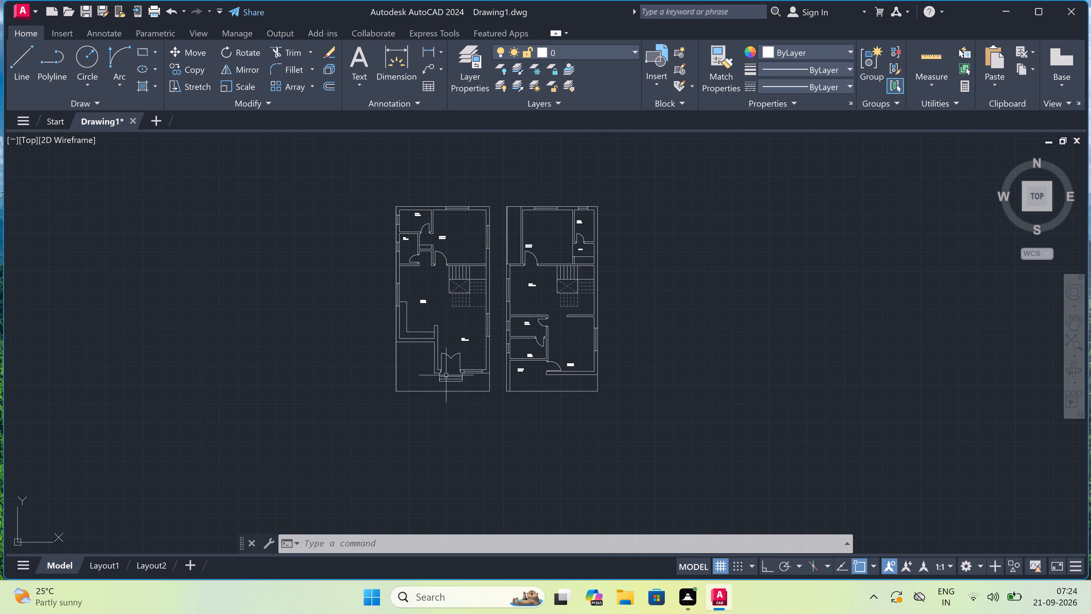
scroll(423, 207, "up", 1)
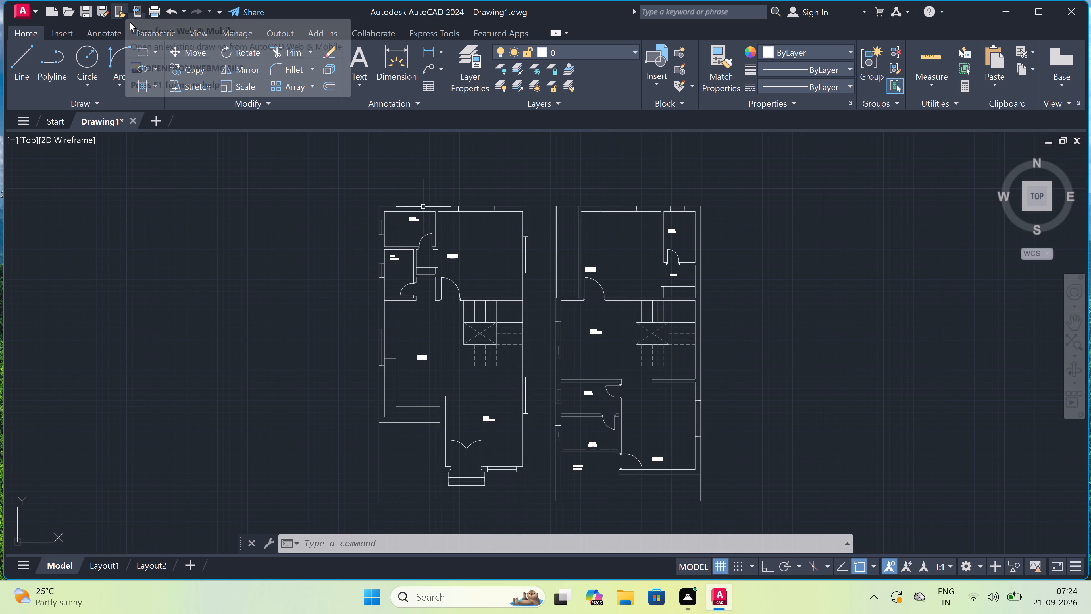
Add the multiline text title "GROUND FLOOR PLAN" below the left plan.
scroll(350, 280, "down", 3)
scroll(353, 370, "up", 4)
key("m")
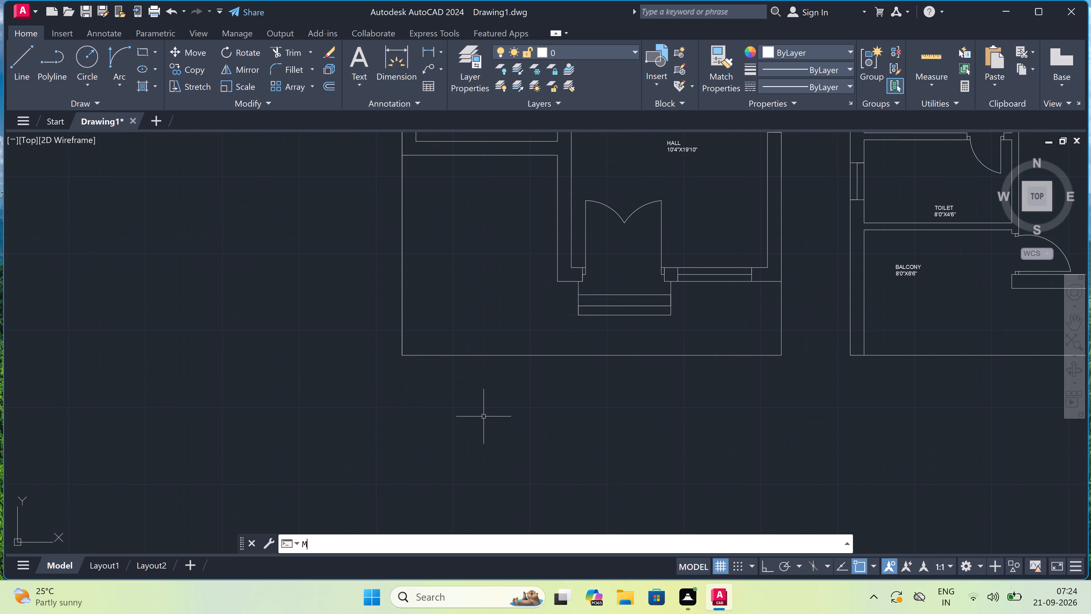
key("t")
key("space")
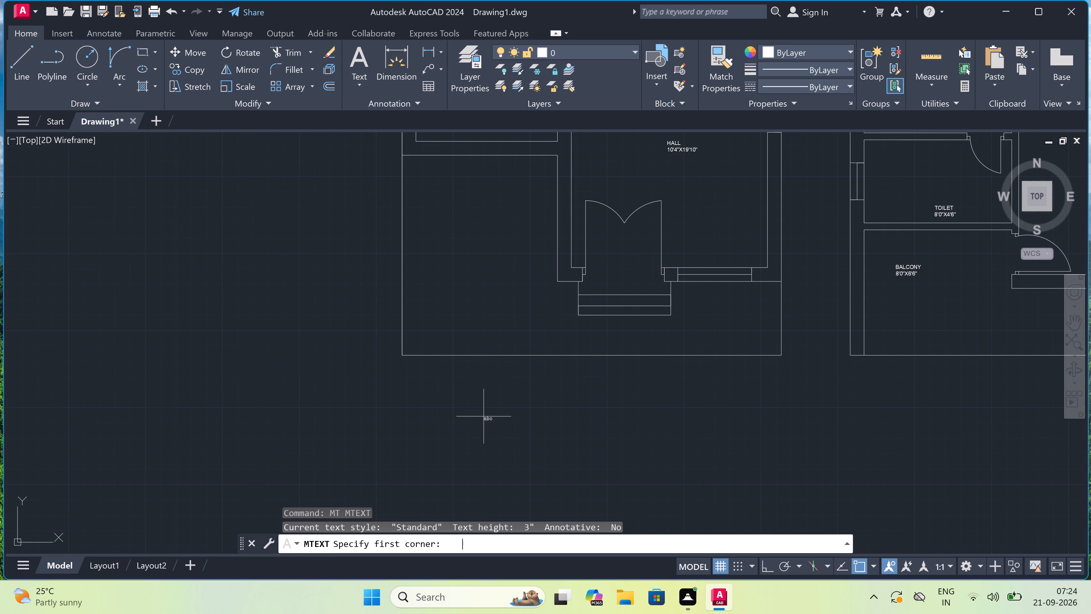
left_click_drag(481, 418, 486, 419)
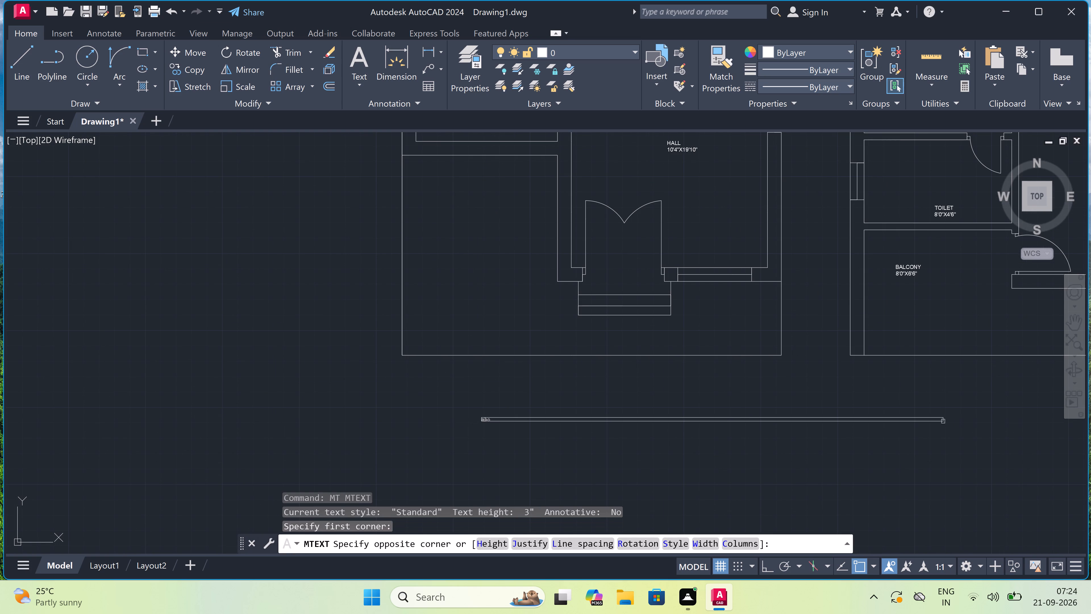
left_click(944, 420)
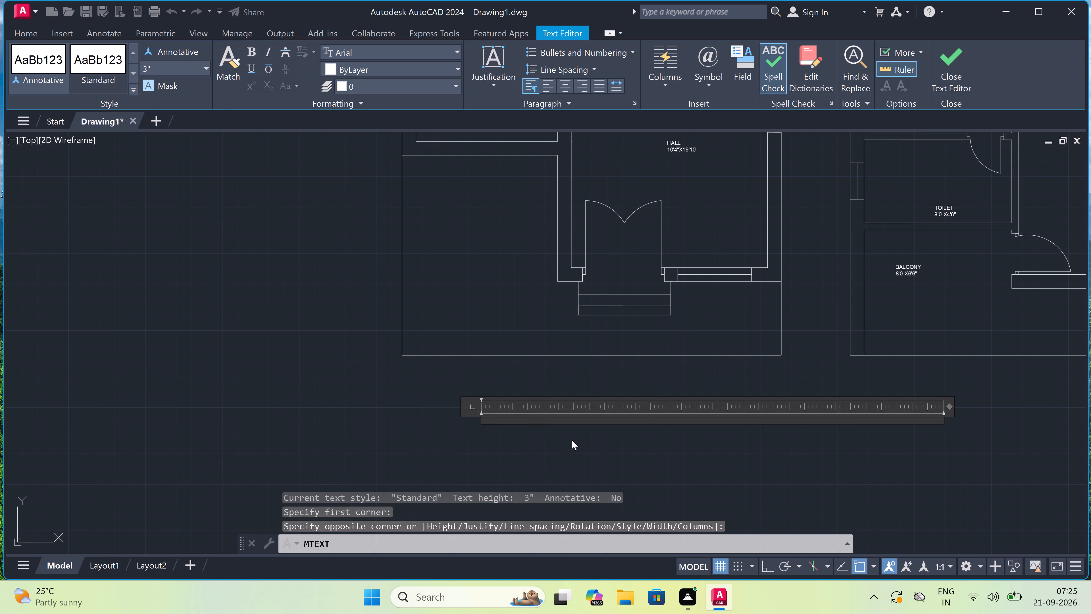
type("GROUND")
key("space")
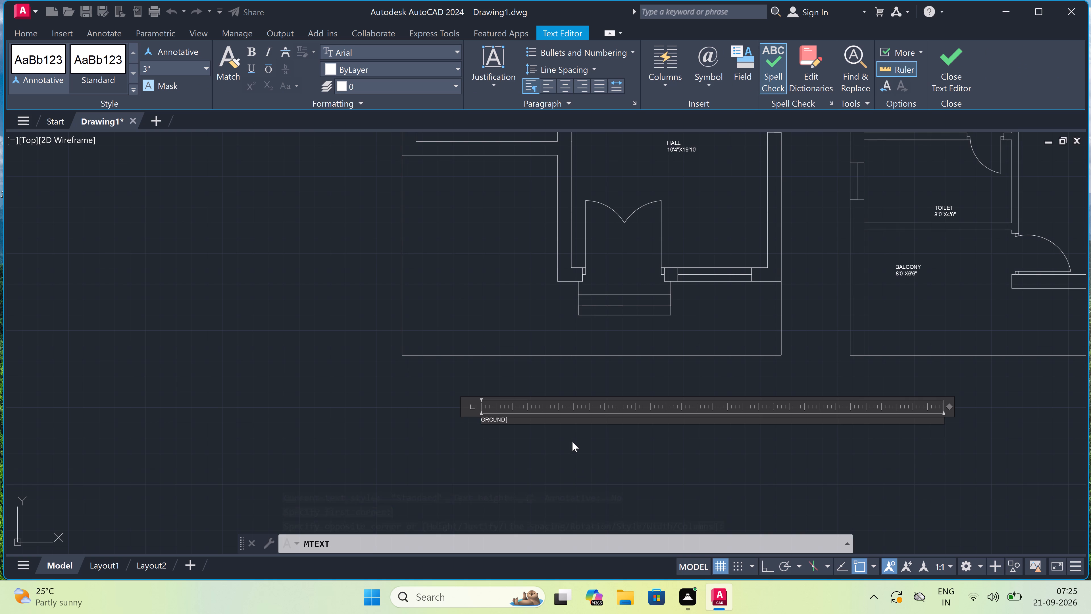
type("FLOOR")
key("space")
type("PLAN")
double_click(448, 450)
Add the multiline text title "FIRST FLOOR PLAN" below the right plan.
scroll(444, 442, "down", 7)
scroll(580, 441, "up", 3)
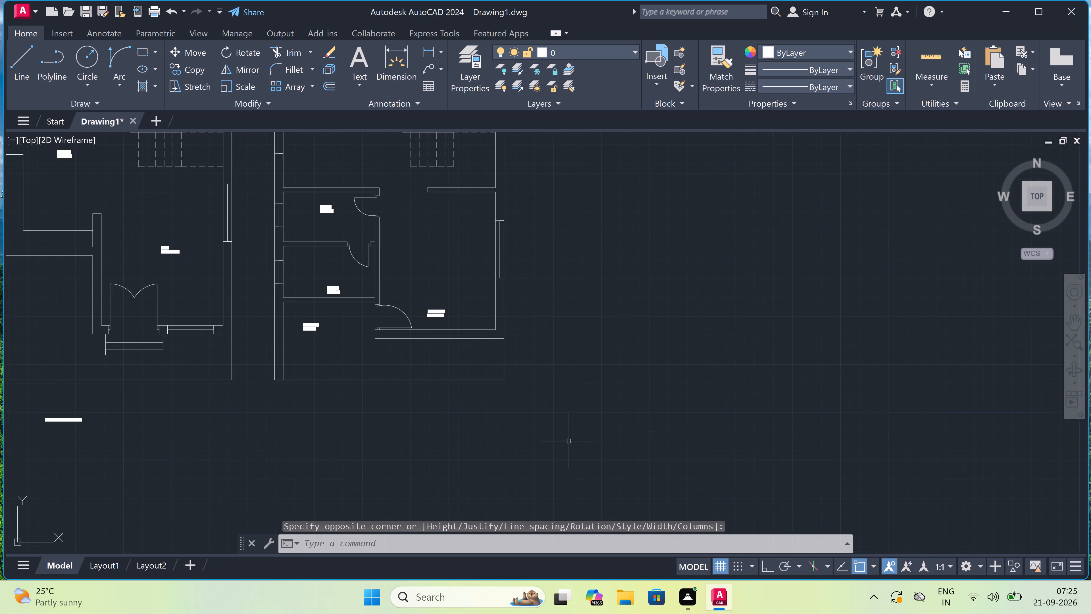
key("space")
left_click(334, 412)
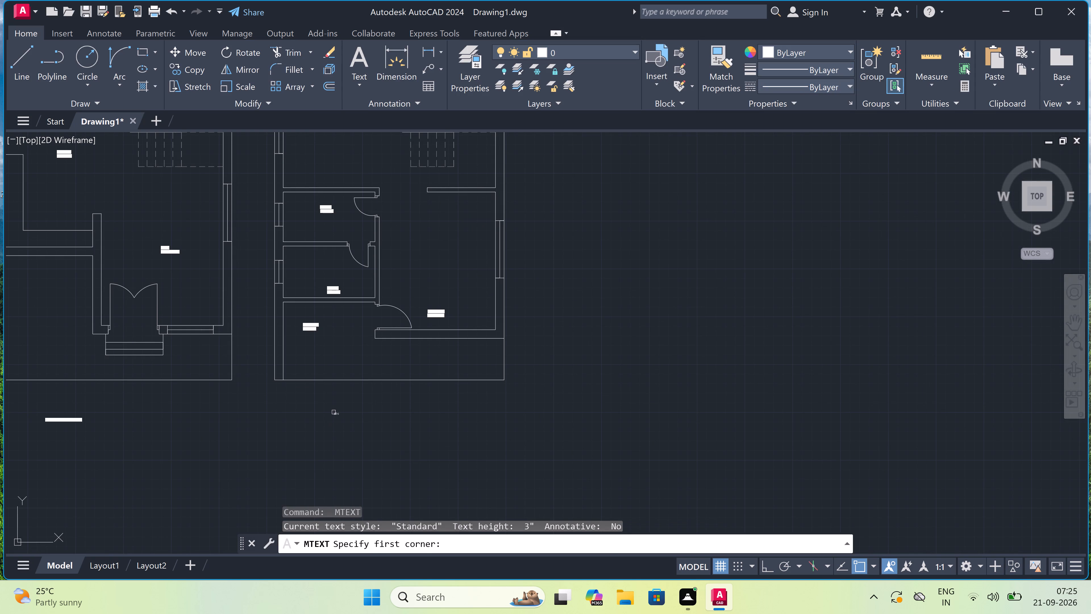
double_click(598, 424)
scroll(258, 423, "up", 2)
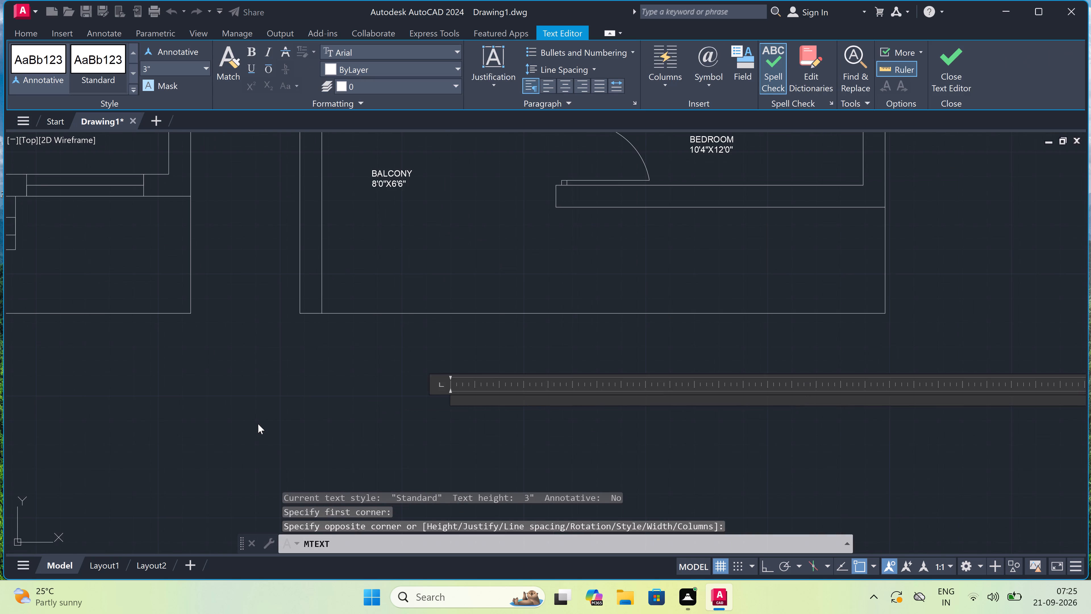
key("f")
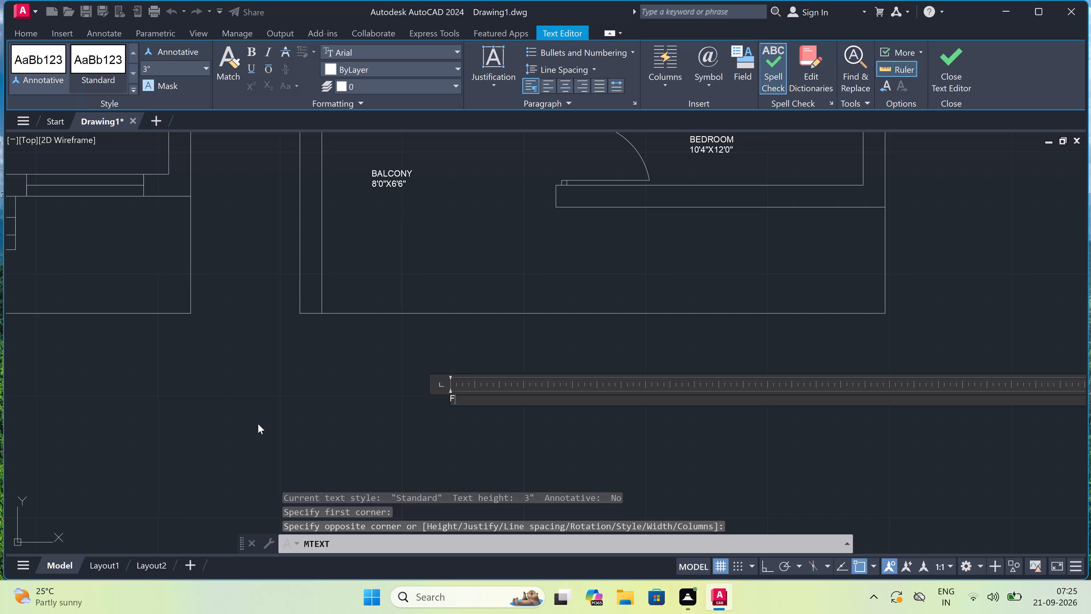
type("OR")
type("ST")
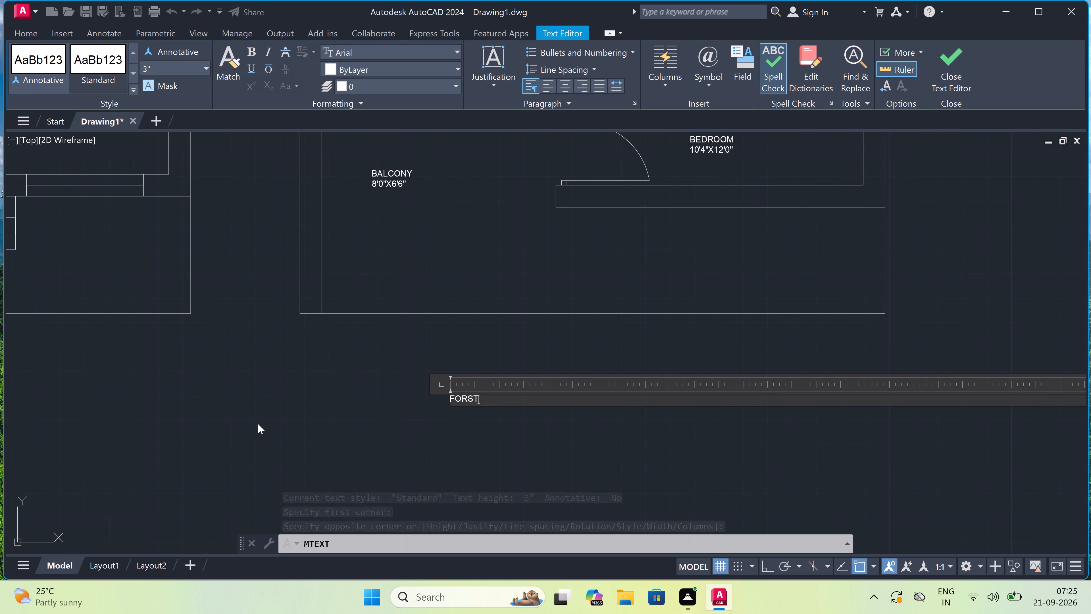
key("BackSpace")
key("BackSpace")
key("BackSpace")
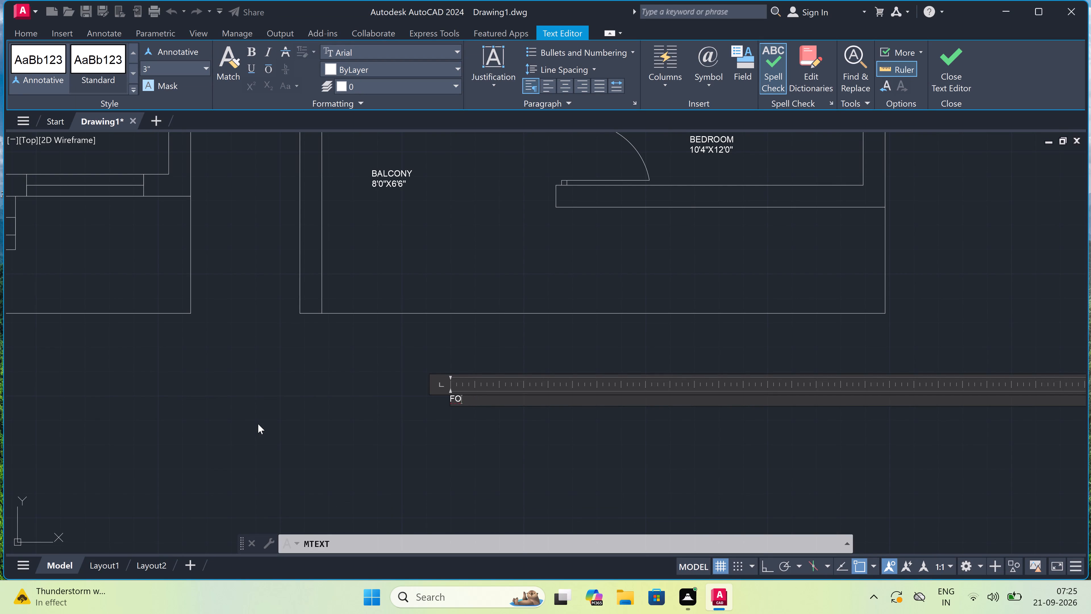
key("BackSpace")
key("i")
type("RST")
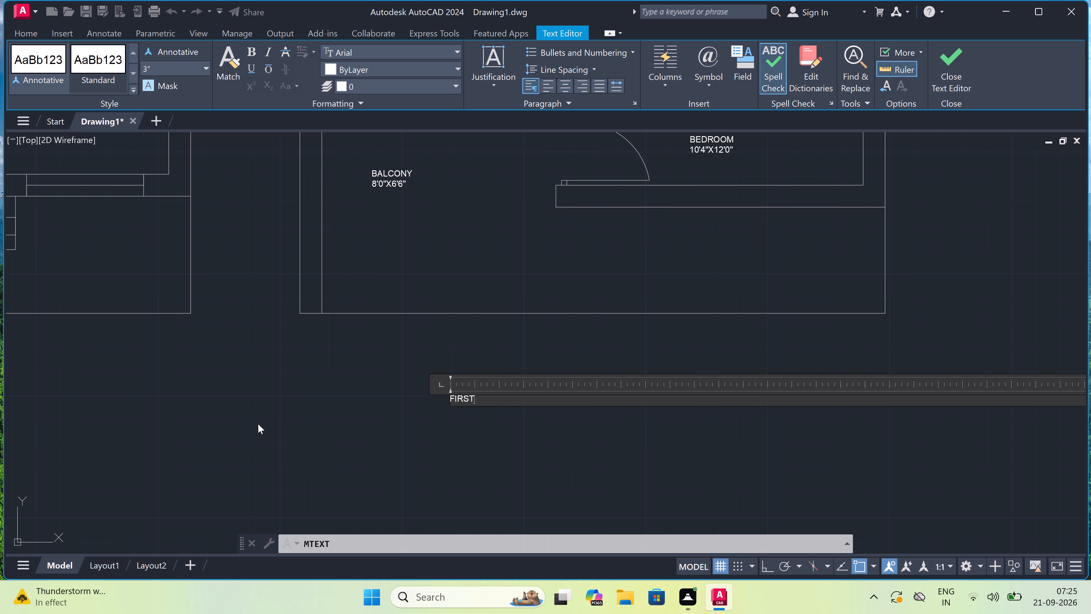
key("space")
type("FLOOR")
key("space")
type("PLAN")
left_click(354, 436)
Select both plan titles and all similar multiline texts, and set their text height to 6".
scroll(379, 428, "down", 3)
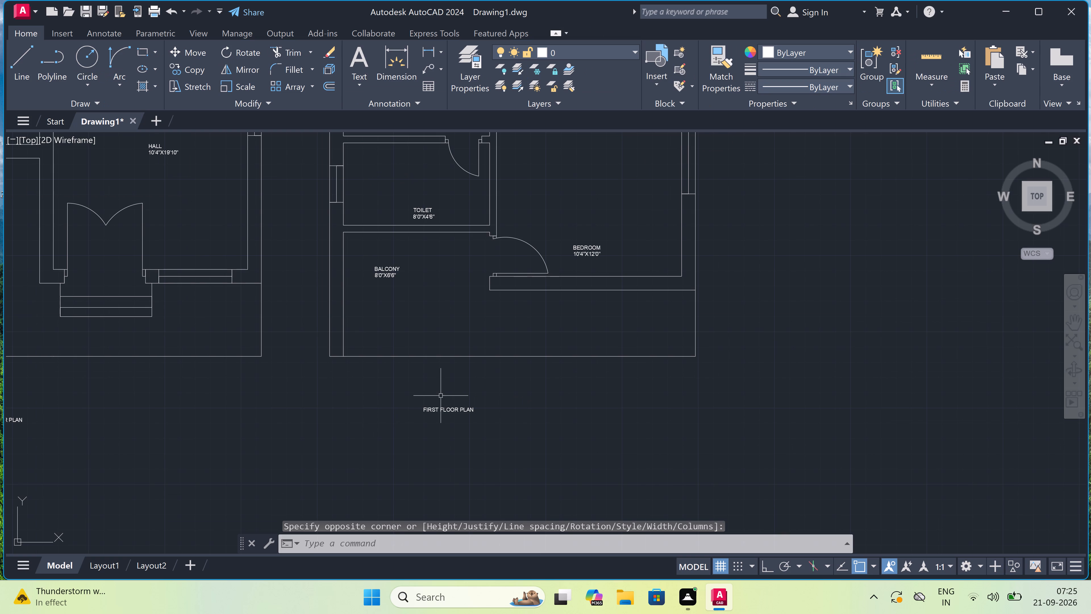
left_click(497, 398)
scroll(477, 419, "down", 2)
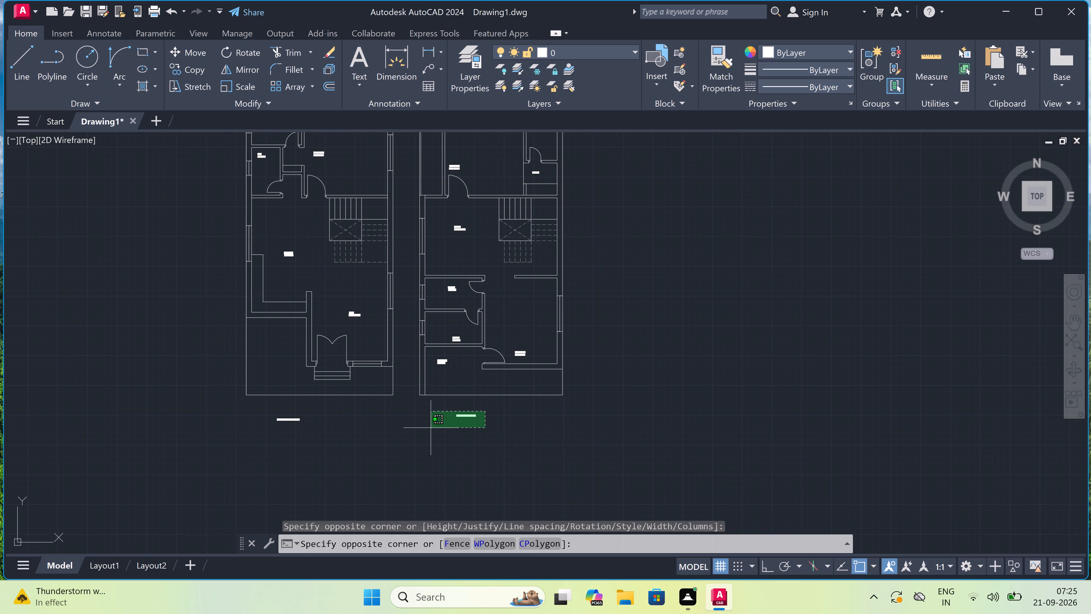
left_click(171, 444)
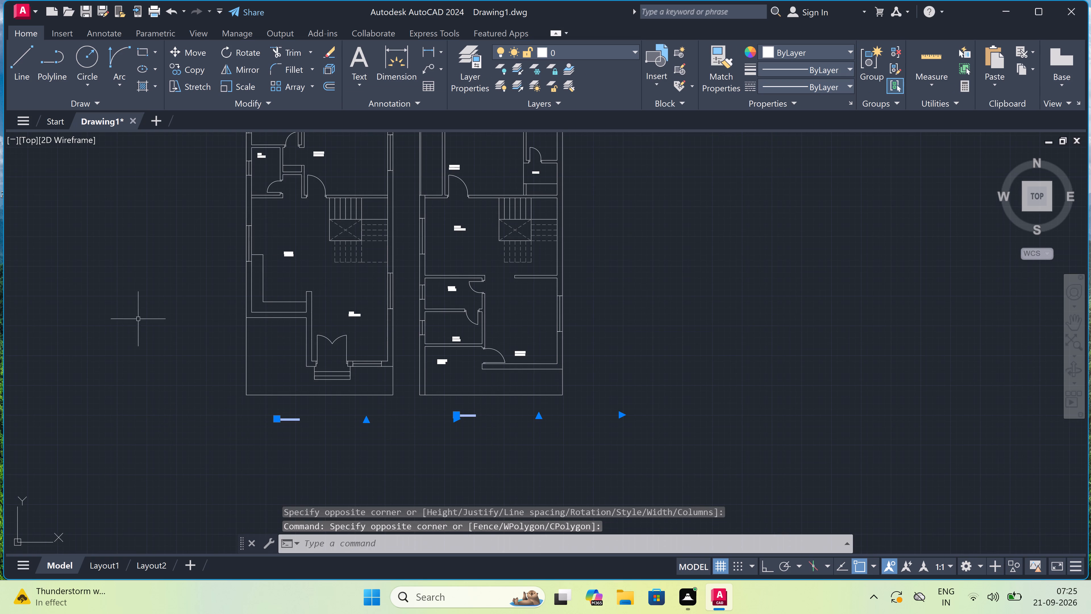
right_click(134, 283)
left_click(222, 552)
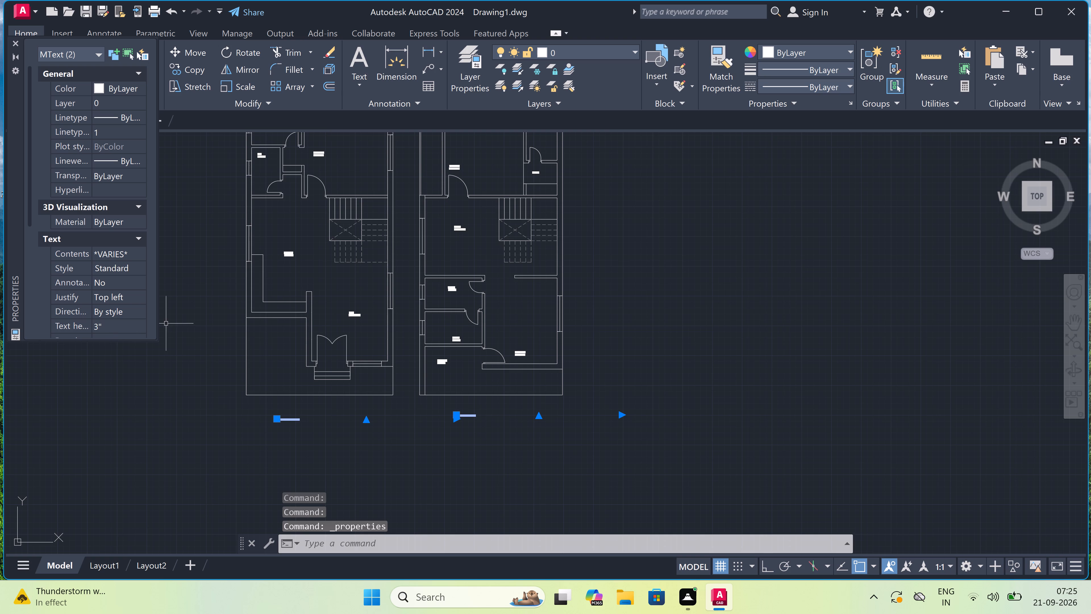
right_click(196, 266)
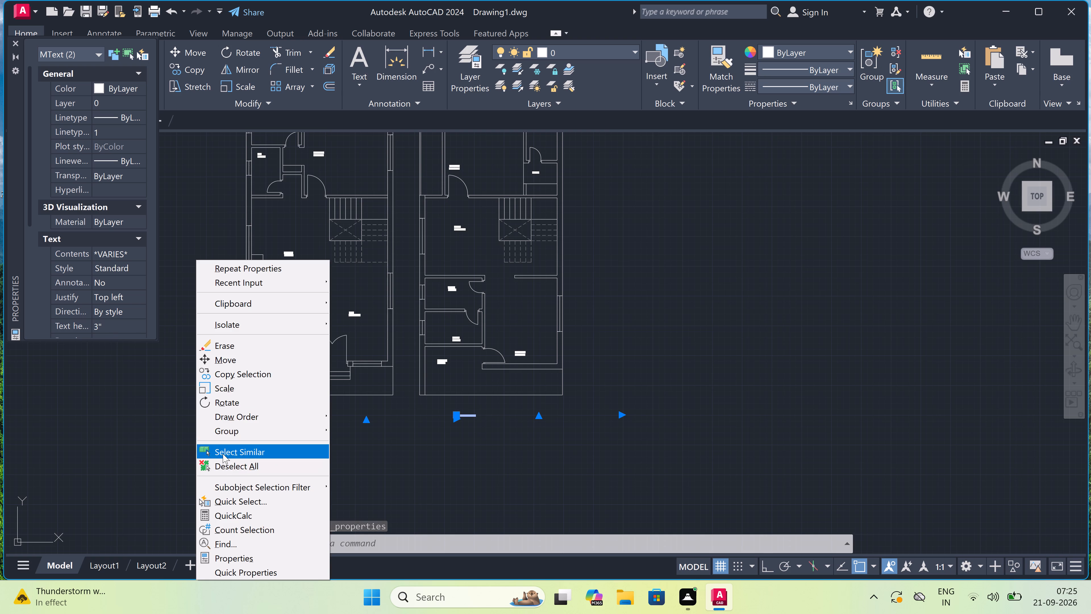
double_click(223, 454)
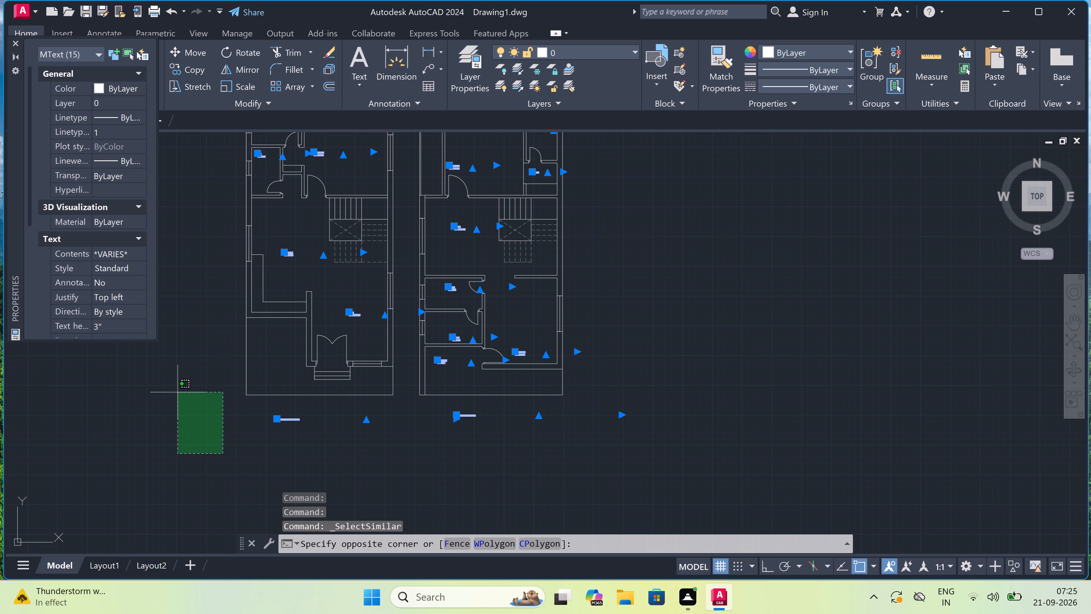
key("Escape")
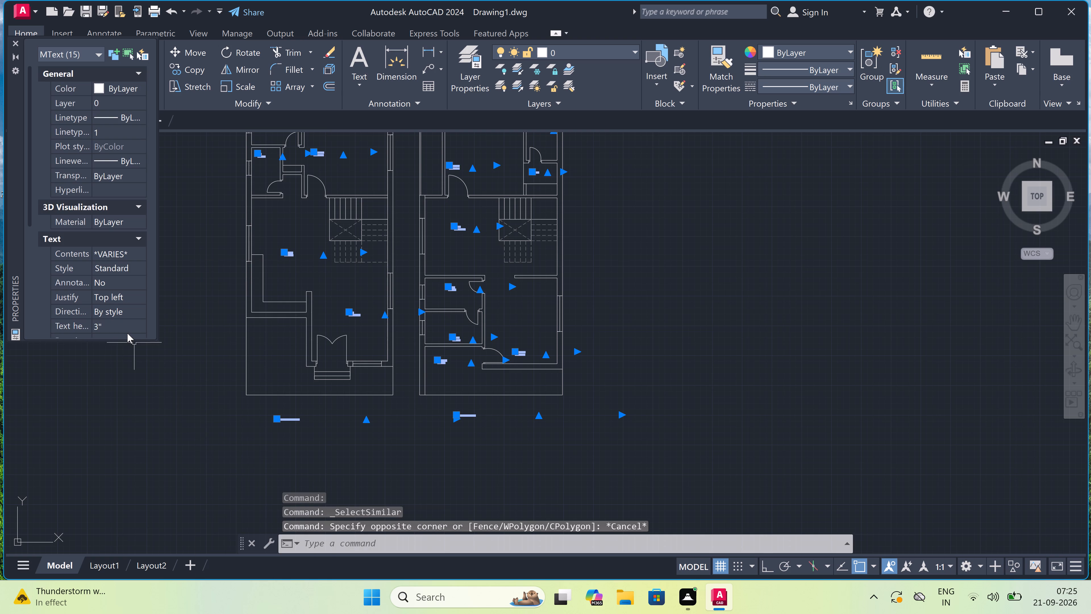
left_click(126, 330)
key("BackSpace")
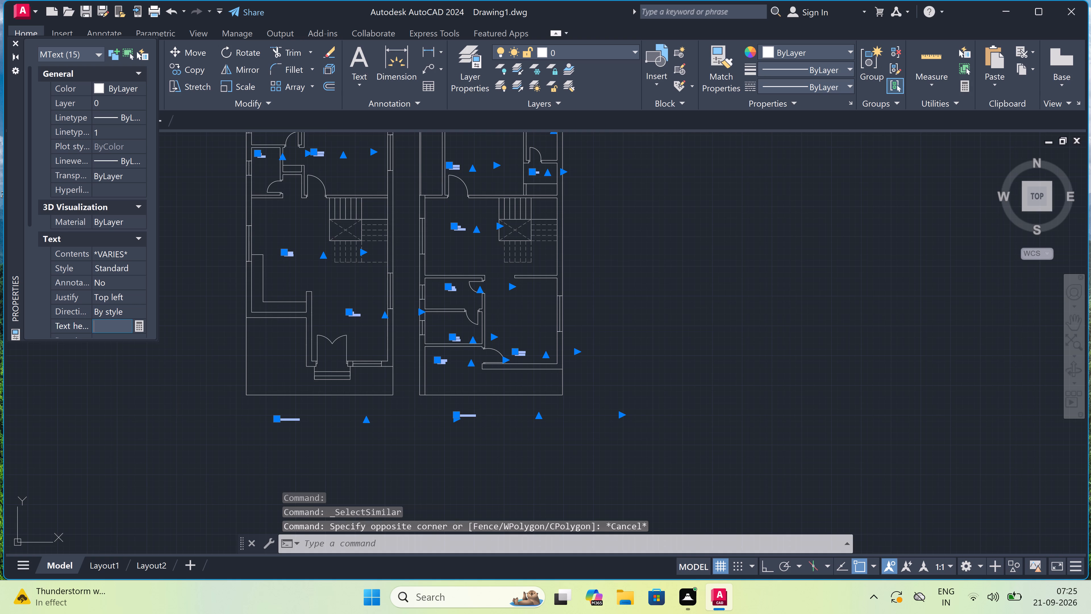
key("6")
key("shift+quotedbl")
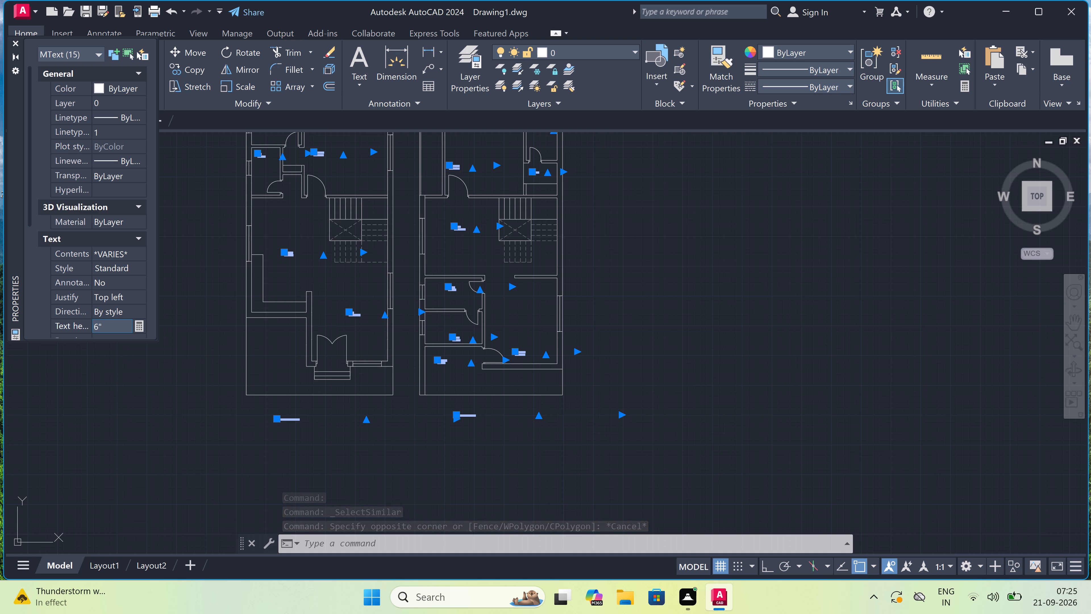
left_click(217, 318)
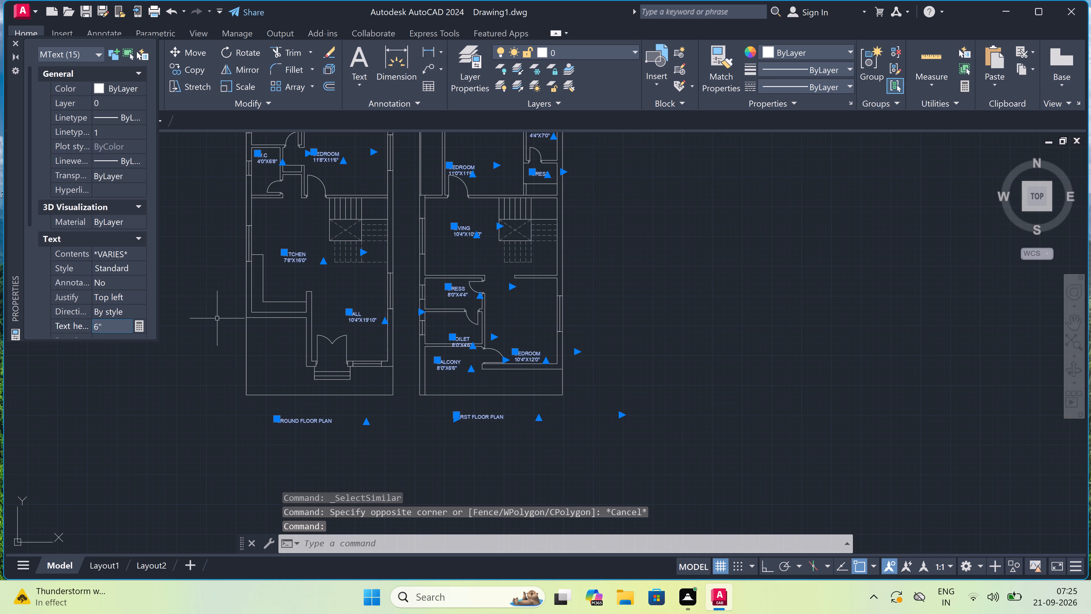
key("Escape")
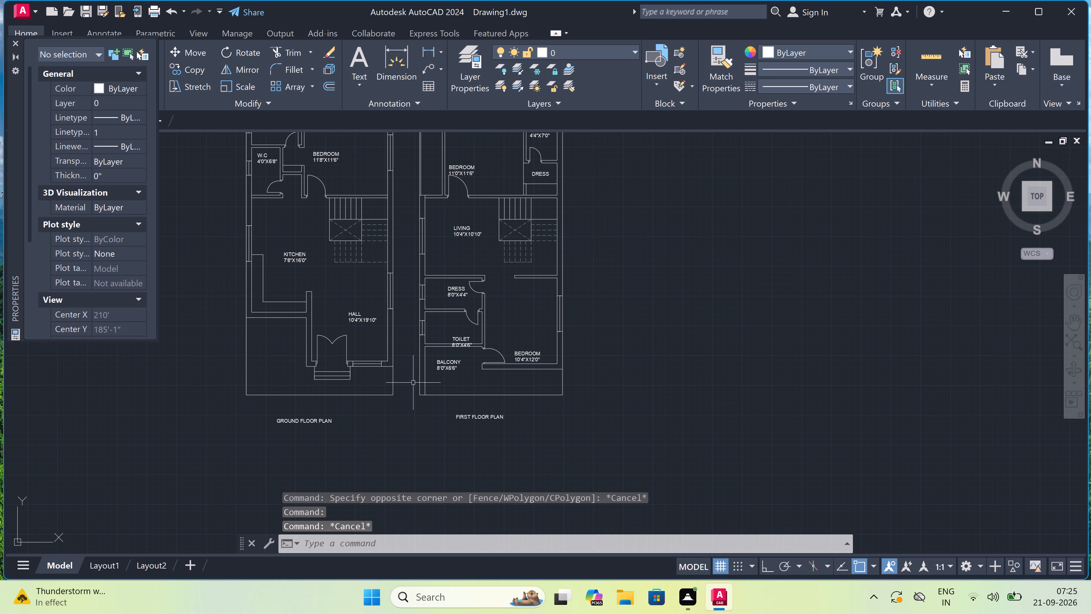
Select the GROUND FLOOR PLAN and FIRST FLOOR PLAN titles and set their text height to 11".
left_click(540, 406)
left_click(172, 488)
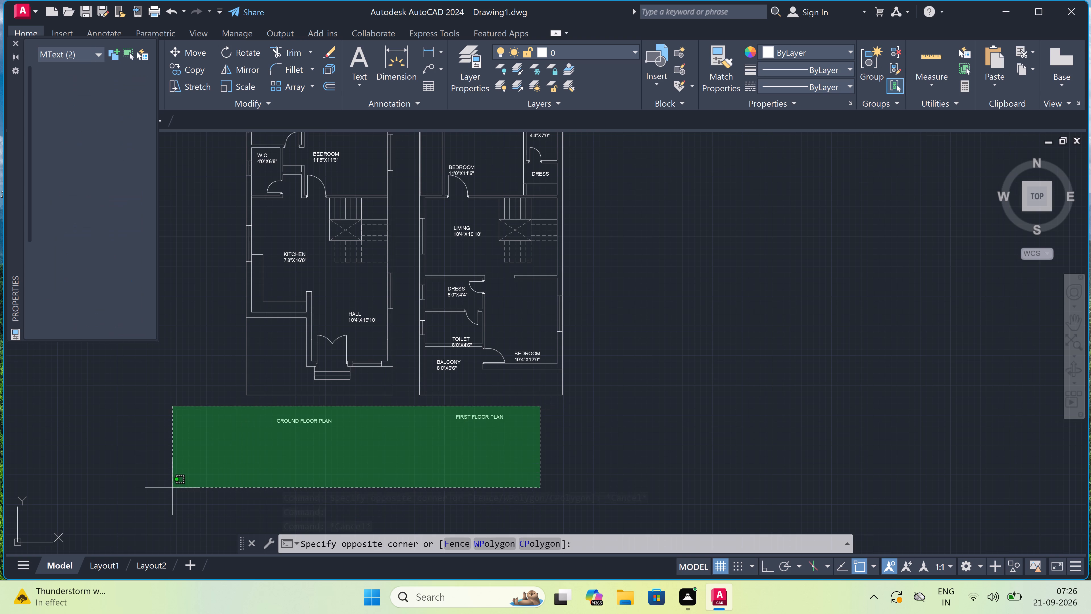
left_click(132, 324)
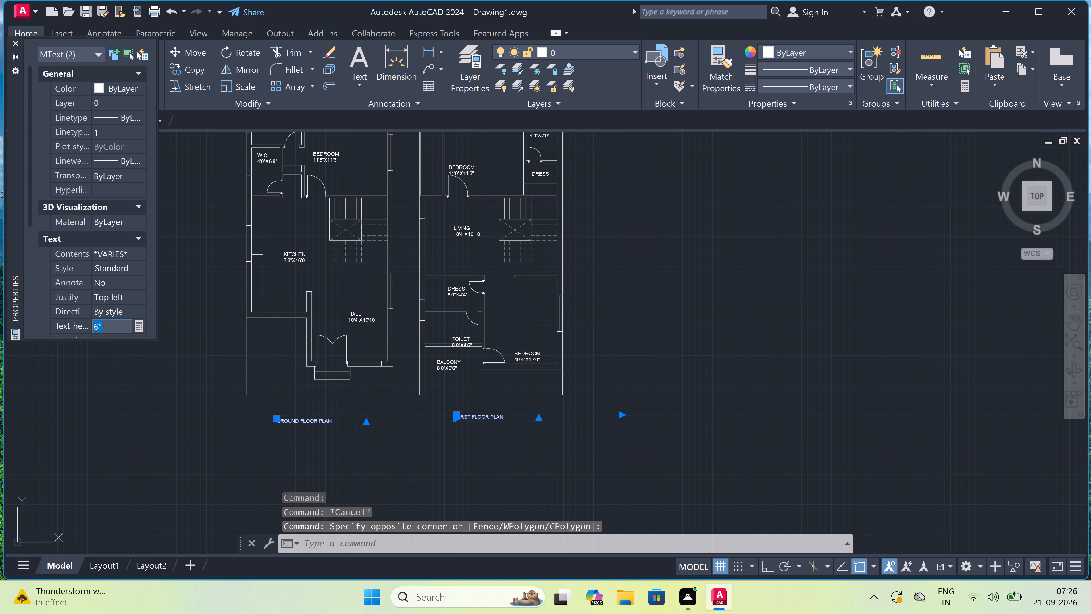
key("BackSpace")
type("11")
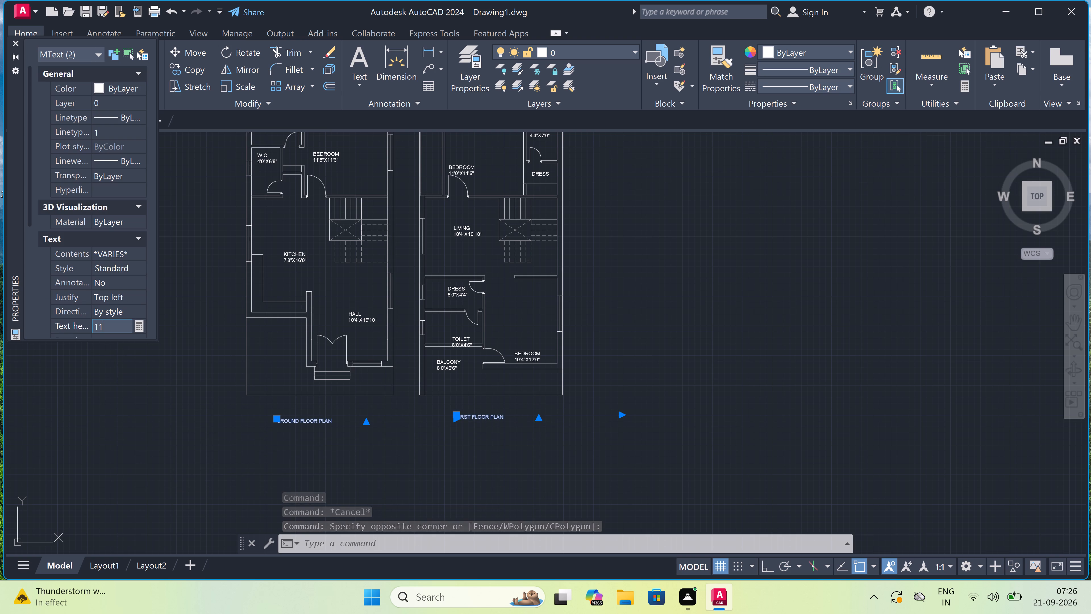
key("shift+quotedbl")
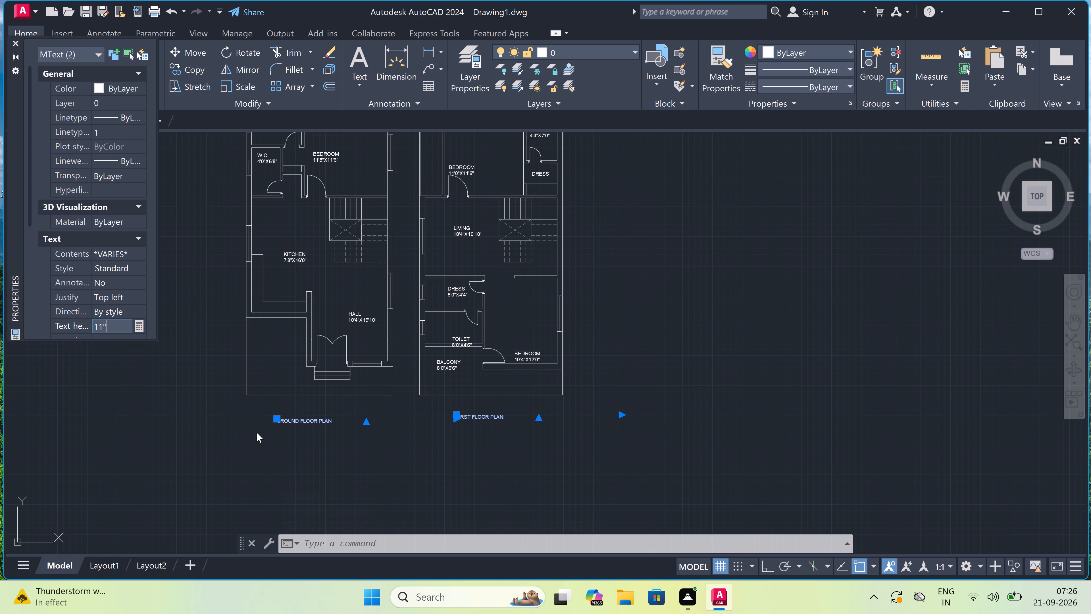
left_click(254, 438)
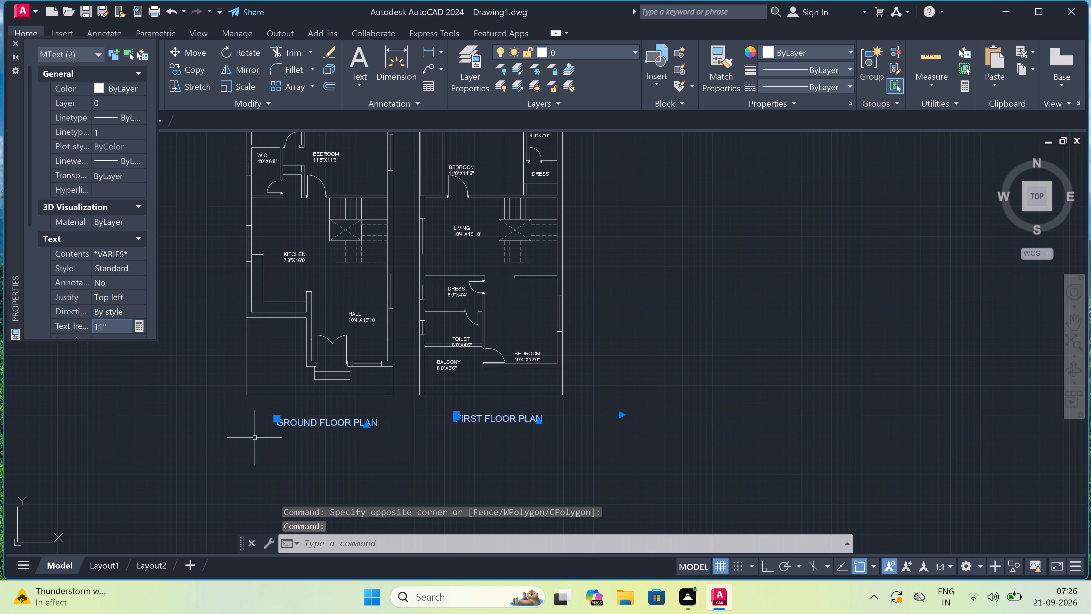
key("Escape")
Copy both complete floor plans with their titles about 52' horizontally to the right of the originals, with Ortho on.
scroll(277, 435, "down", 3)
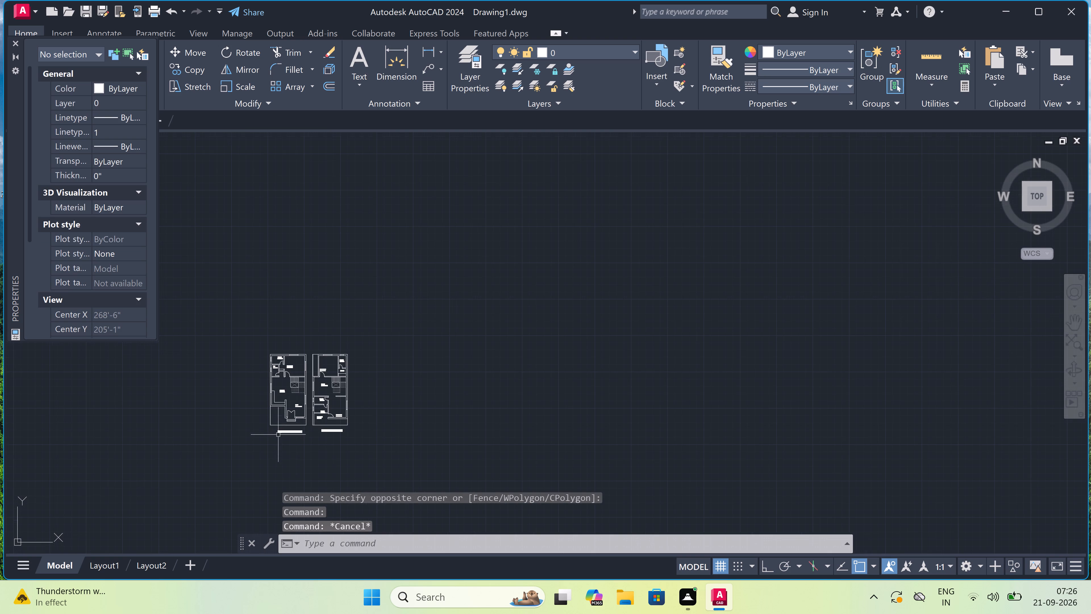
scroll(241, 408, "up", 3)
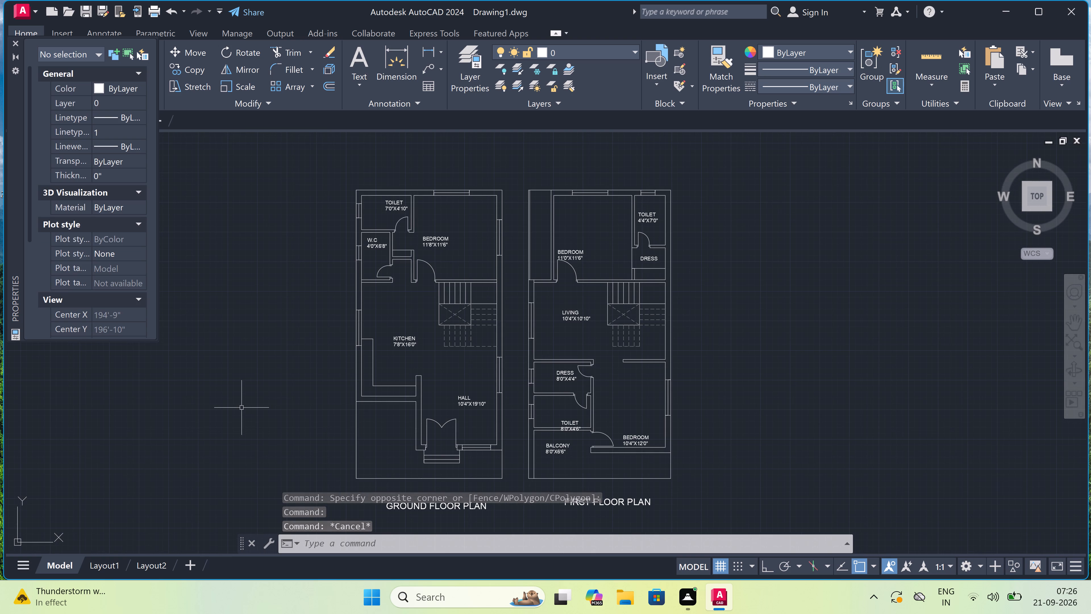
scroll(284, 375, "down", 1)
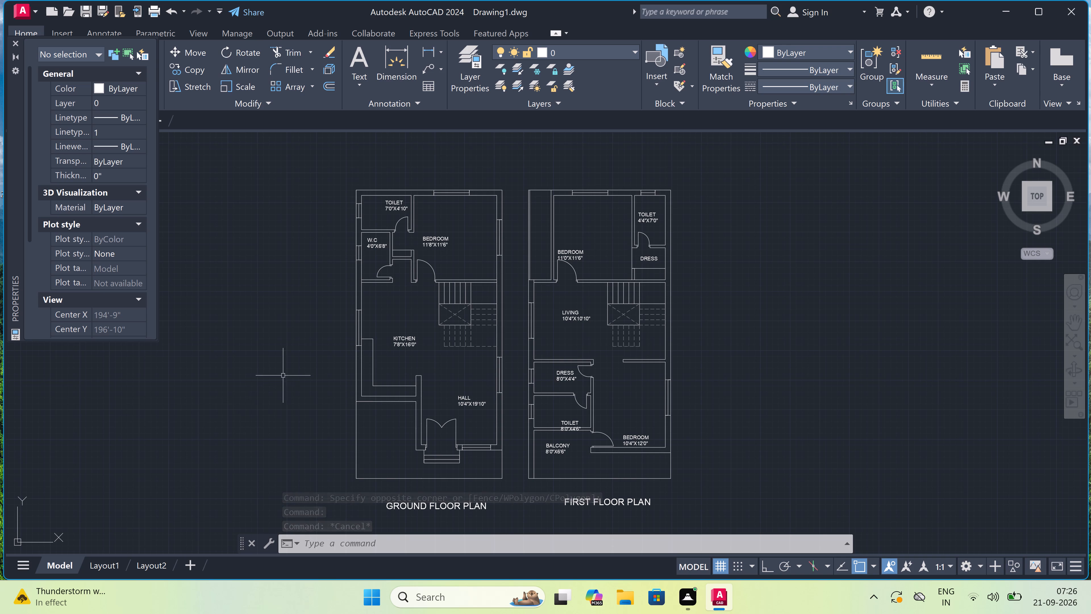
scroll(307, 396, "up", 2)
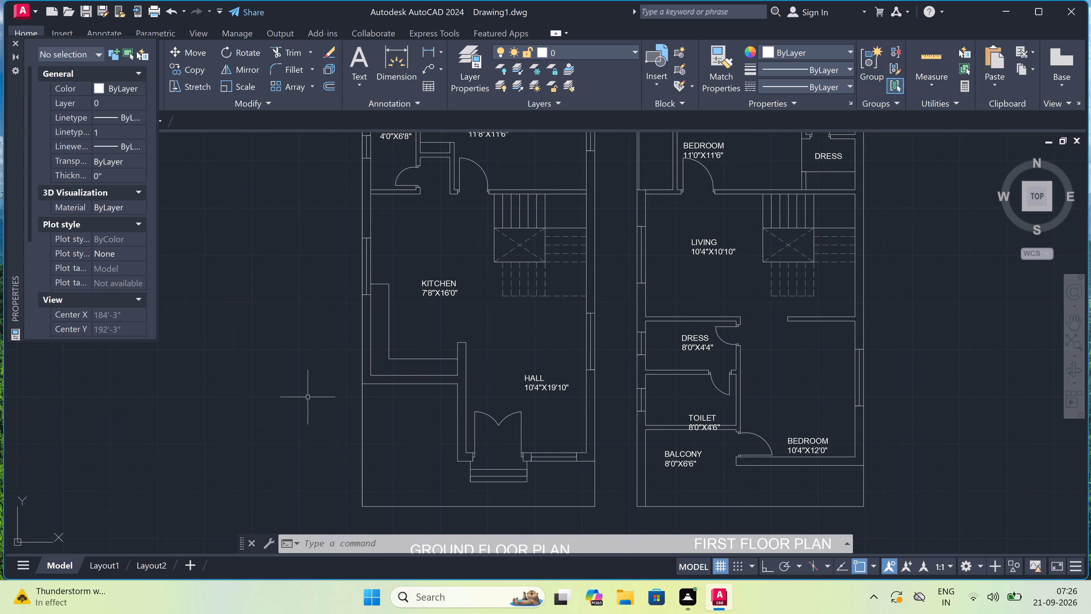
scroll(307, 394, "down", 1)
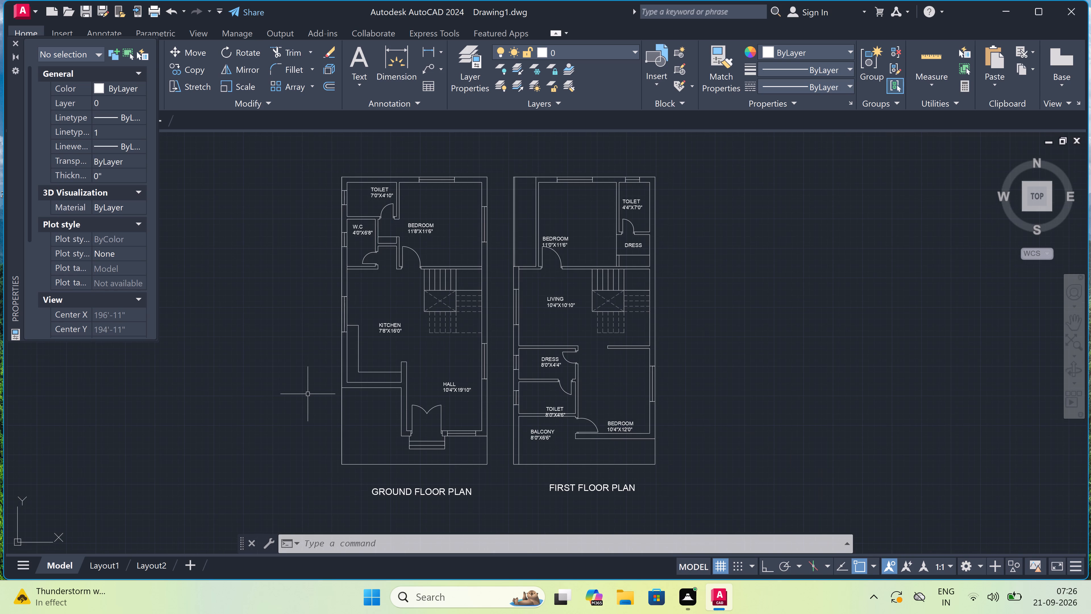
scroll(308, 394, "down", 1)
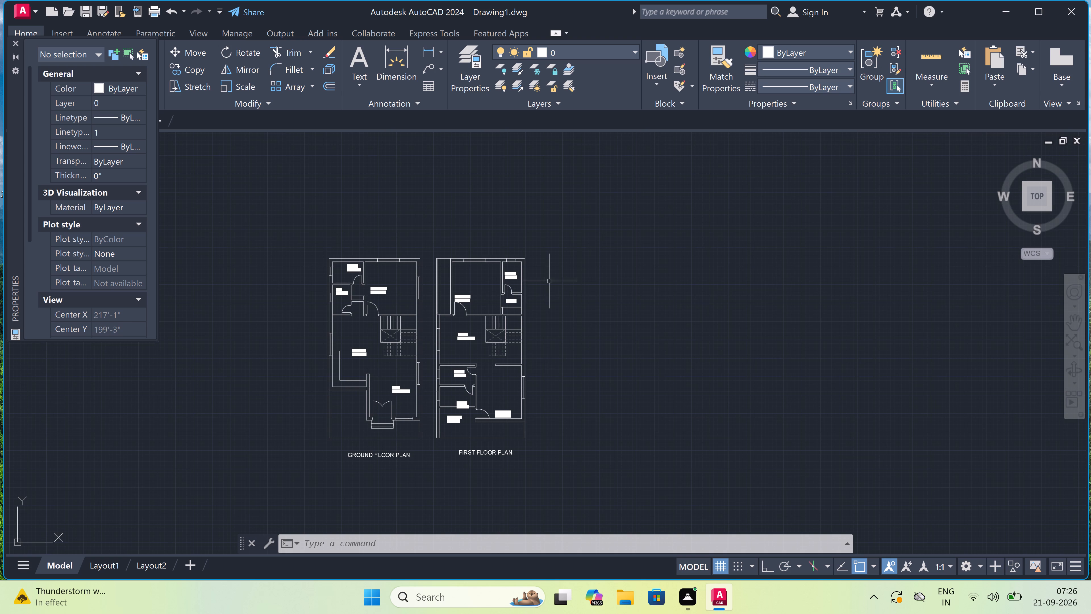
left_click_drag(561, 239, 562, 242)
left_click(299, 470)
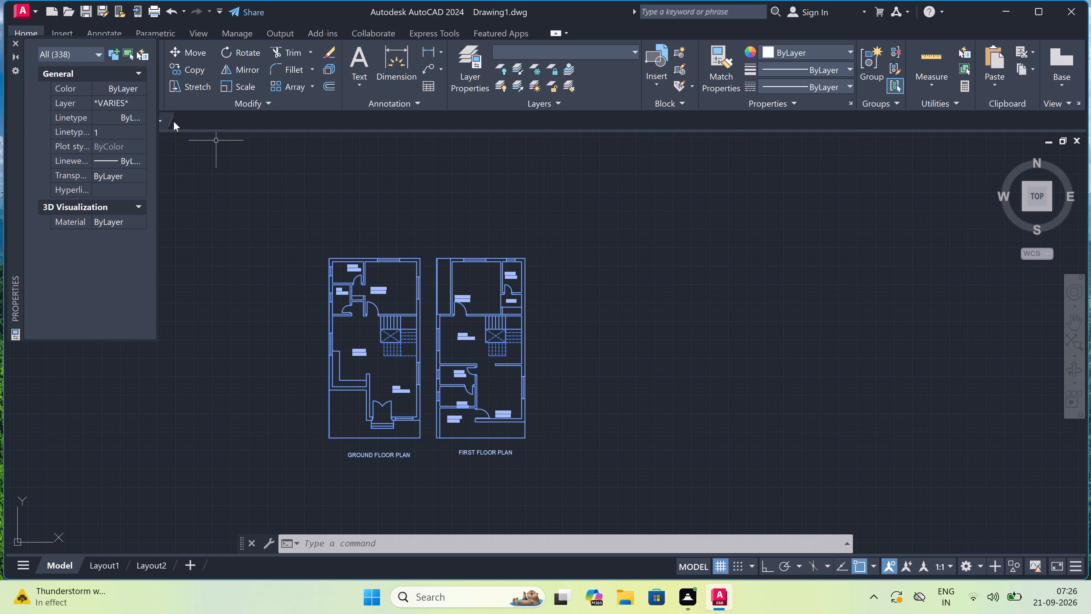
left_click(197, 72)
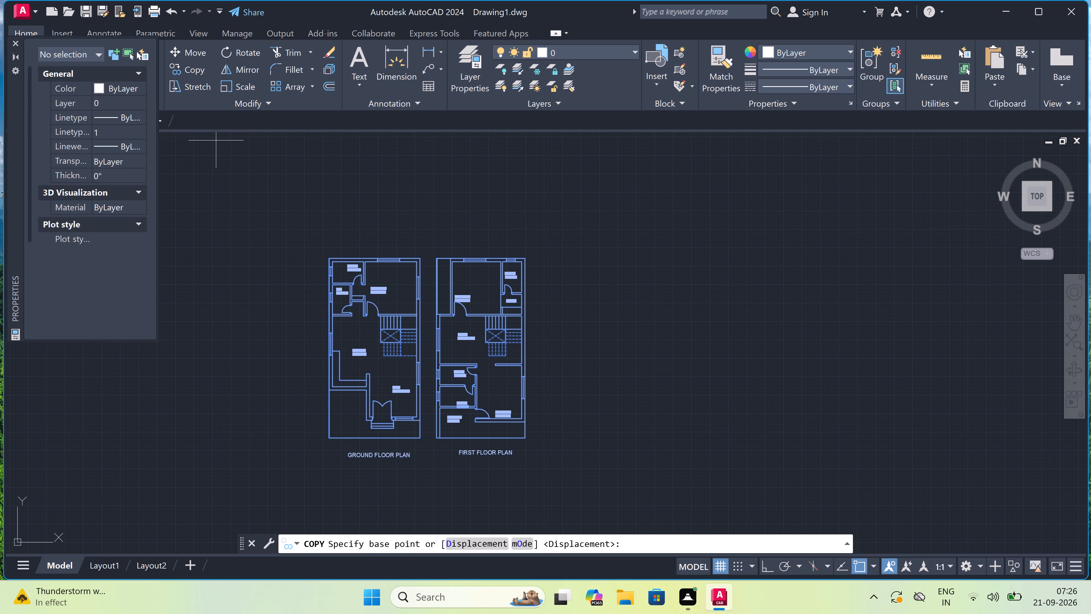
left_click(374, 281)
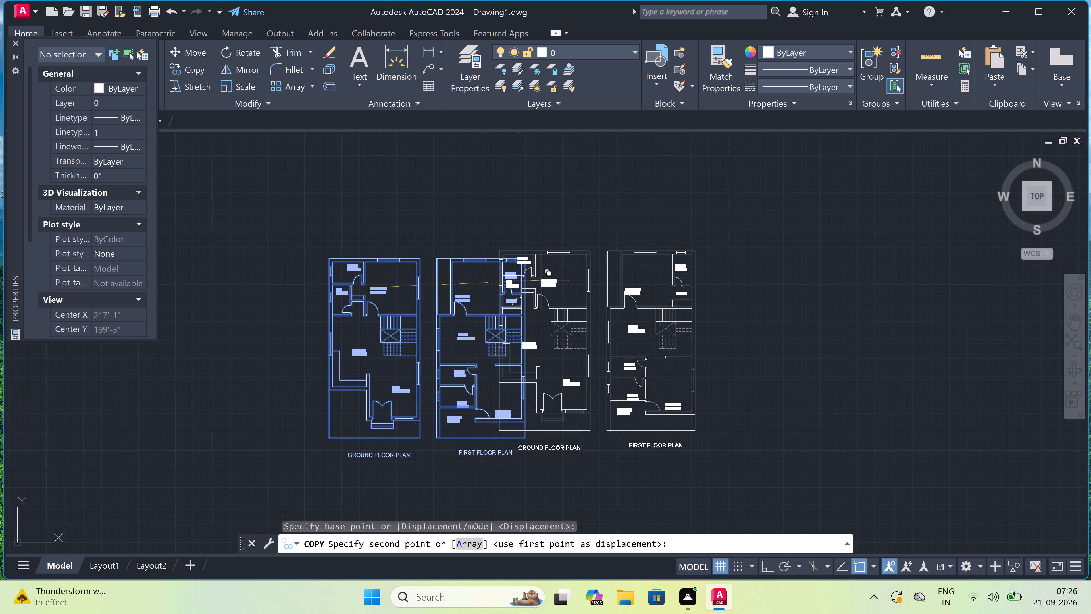
key("F8")
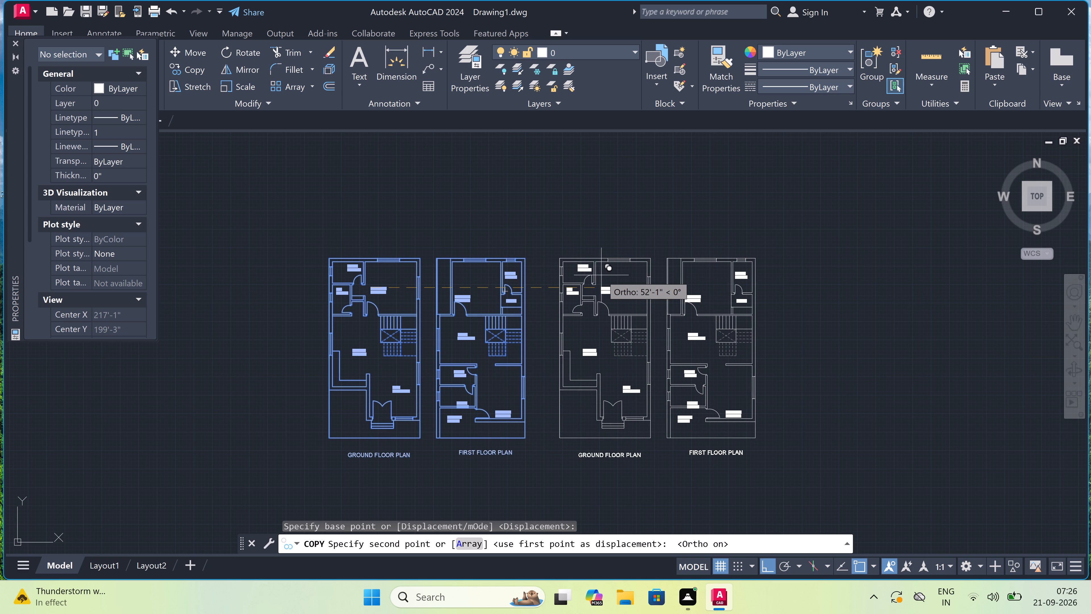
left_click(598, 274)
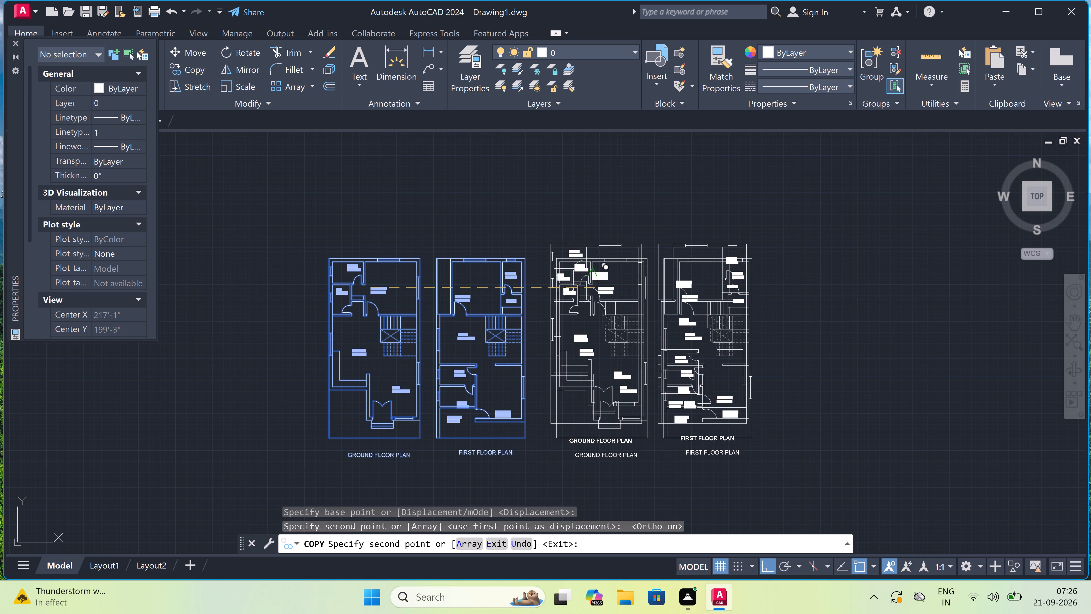
key("Escape")
Select the TOILET, W.C, BEDROOM, KITCHEN and HALL labels in the copied ground floor plan.
scroll(575, 273, "down", 3)
scroll(580, 272, "up", 4)
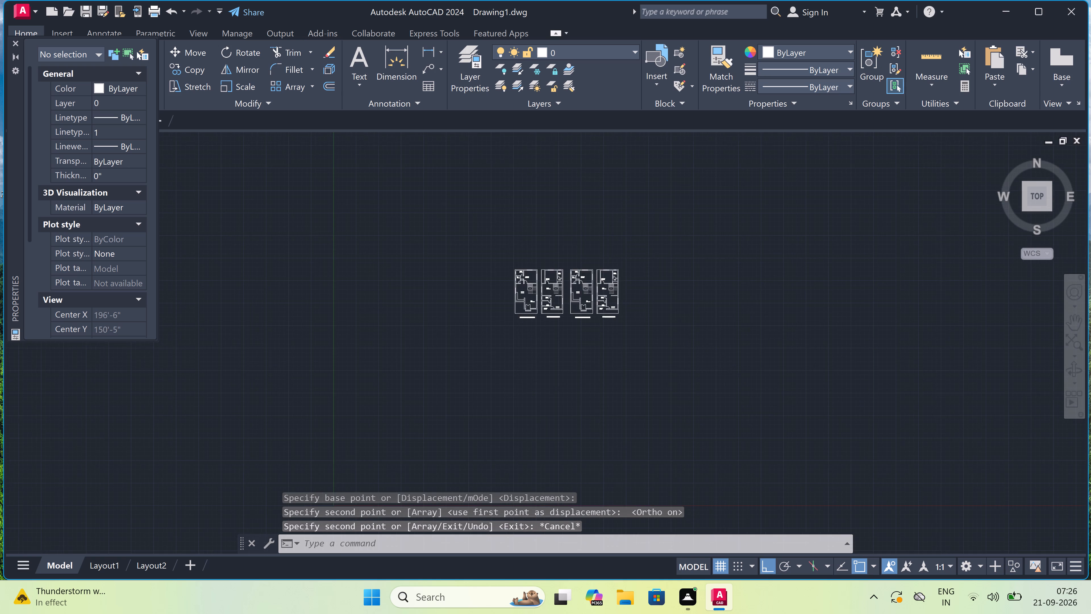
scroll(581, 273, "up", 1)
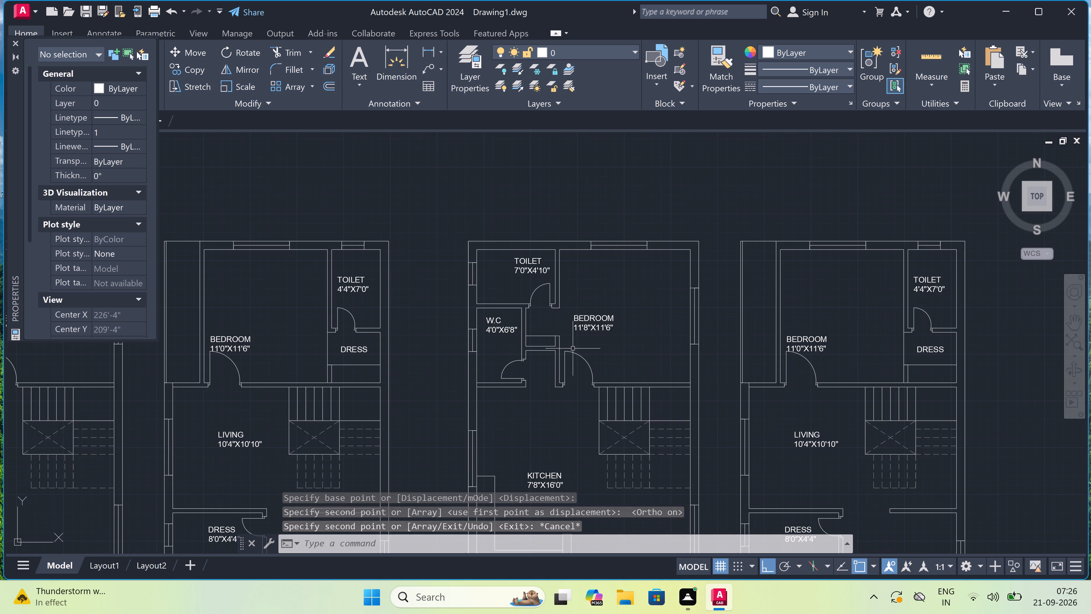
left_click(578, 326)
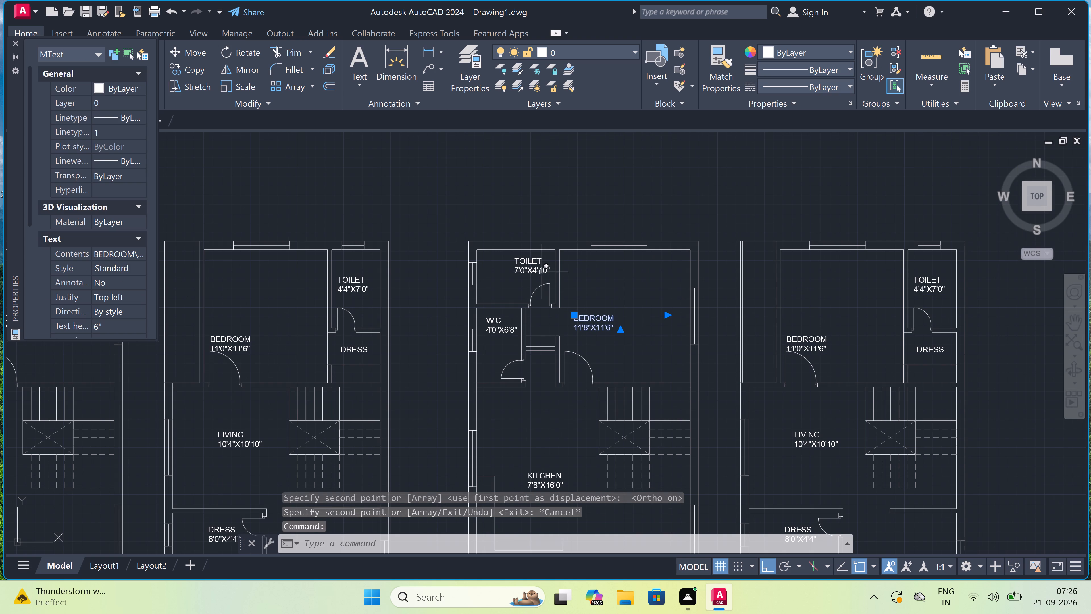
left_click(538, 267)
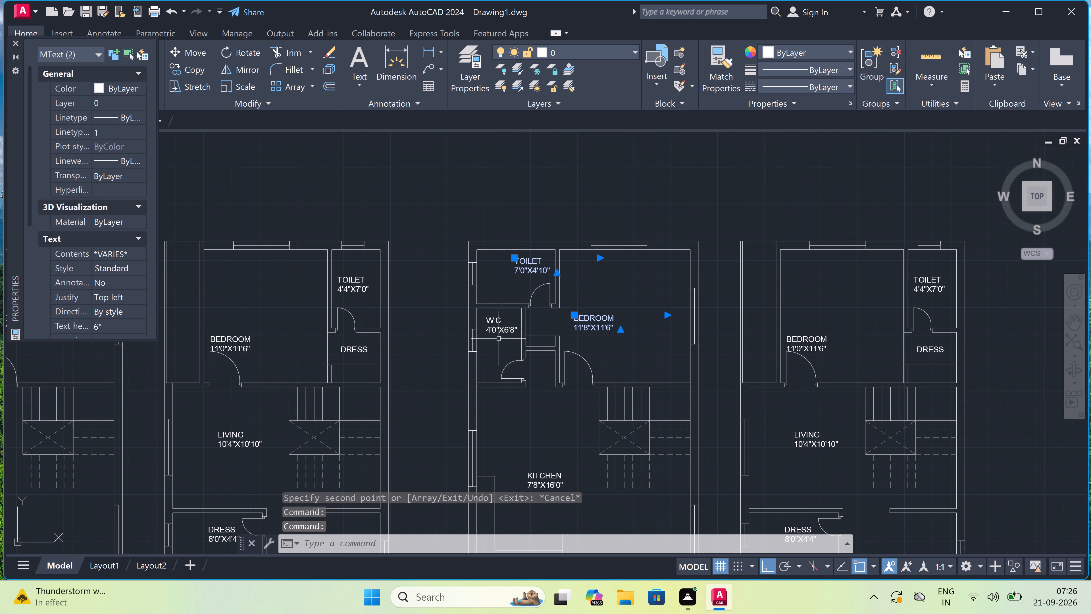
left_click(499, 339)
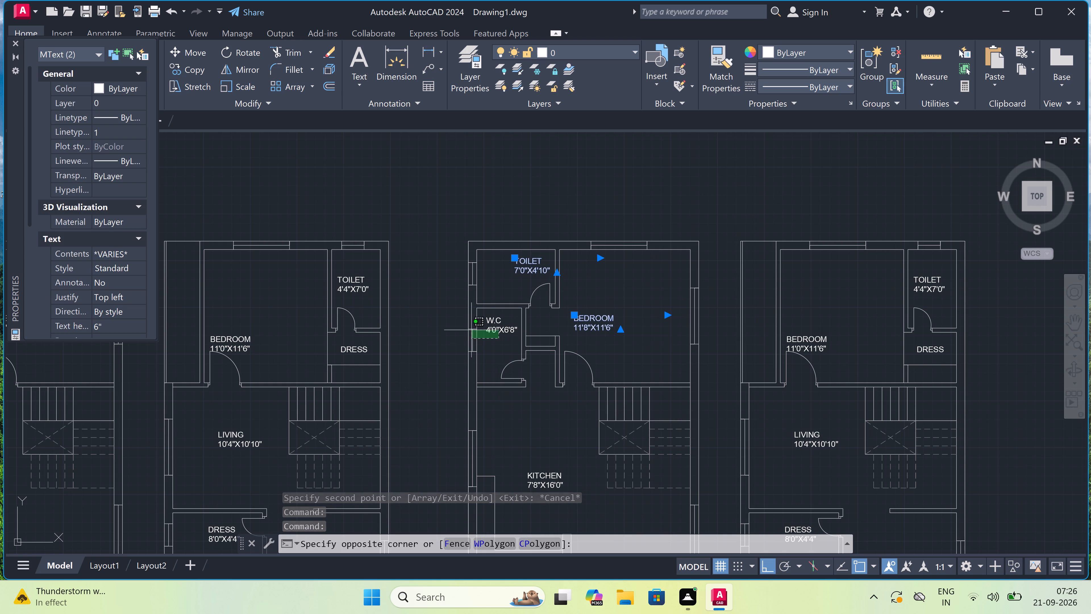
left_click(489, 321)
scroll(489, 321, "down", 3)
scroll(514, 401, "up", 2)
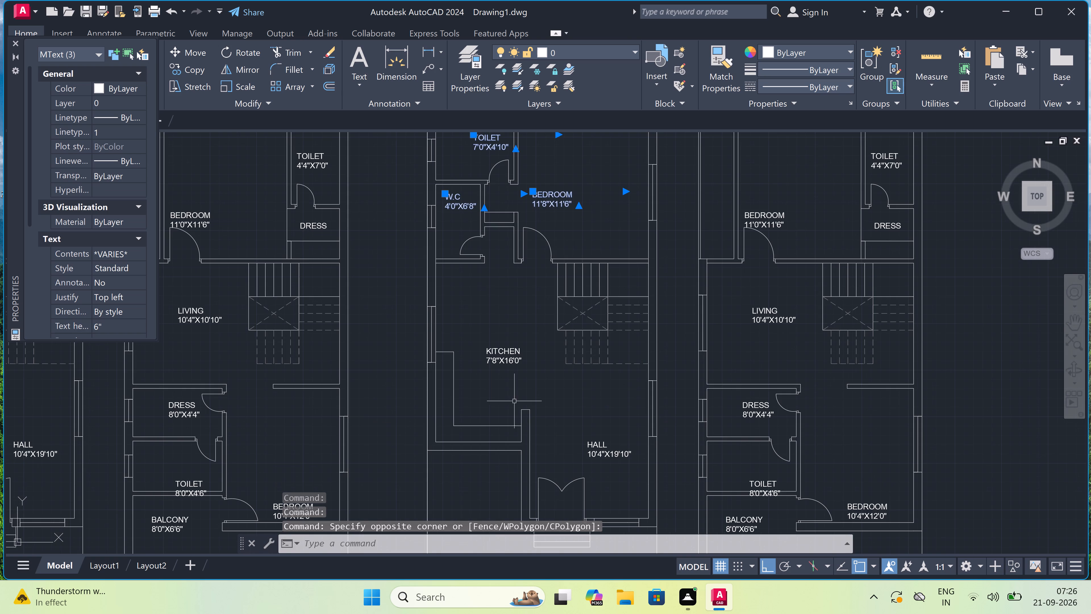
left_click(509, 352)
scroll(509, 352, "down", 3)
scroll(526, 390, "up", 2)
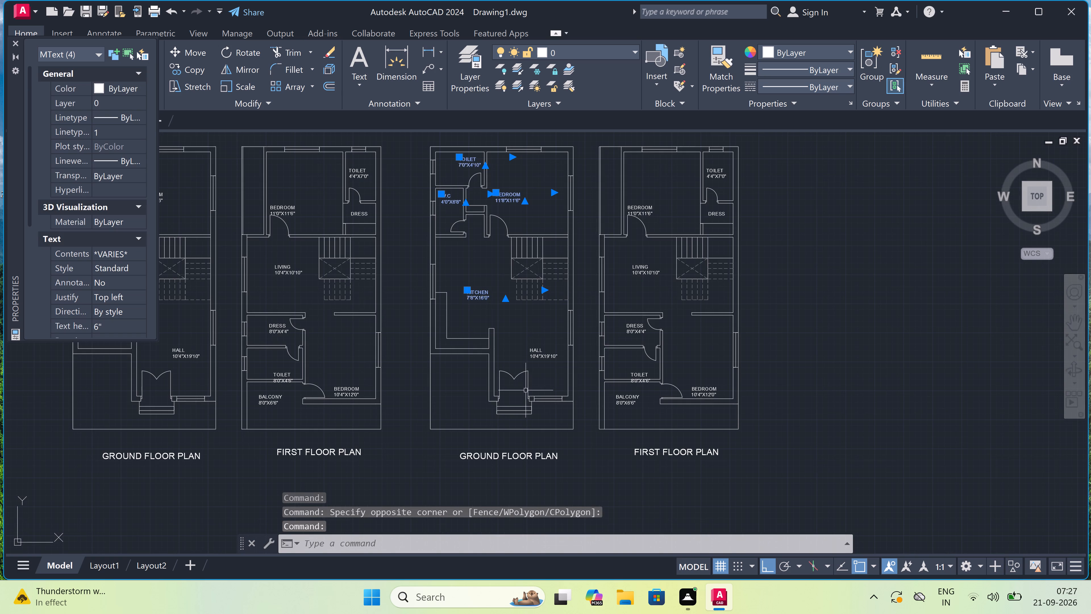
scroll(535, 356, "up", 2)
left_click(536, 349)
scroll(536, 349, "down", 3)
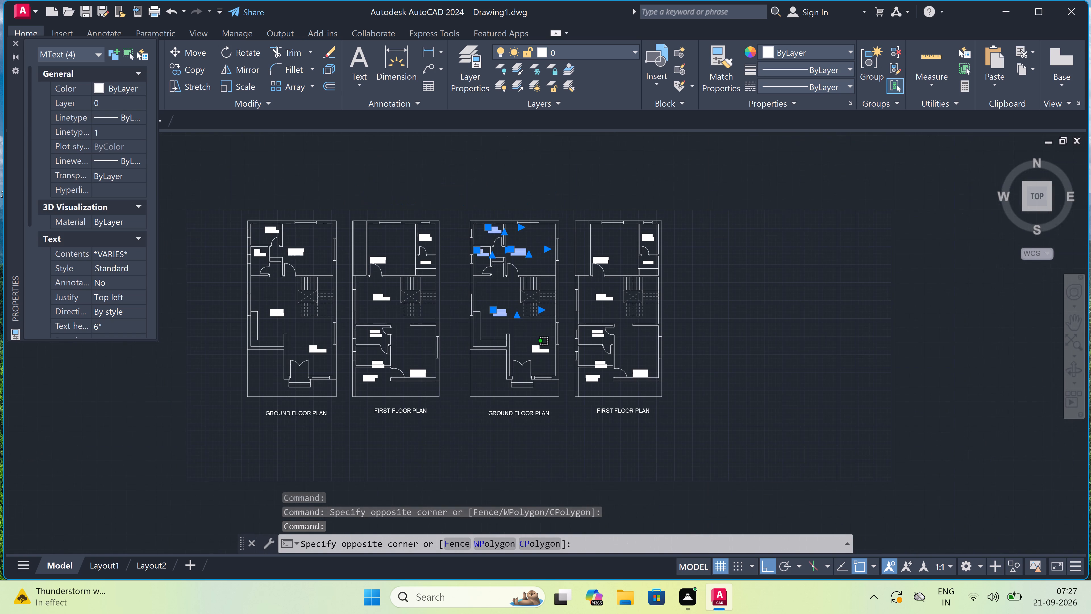
left_click(535, 344)
Add all room labels of the copied first floor plan to the selection and erase the selected labels from both copied plans.
scroll(535, 345, "down", 3)
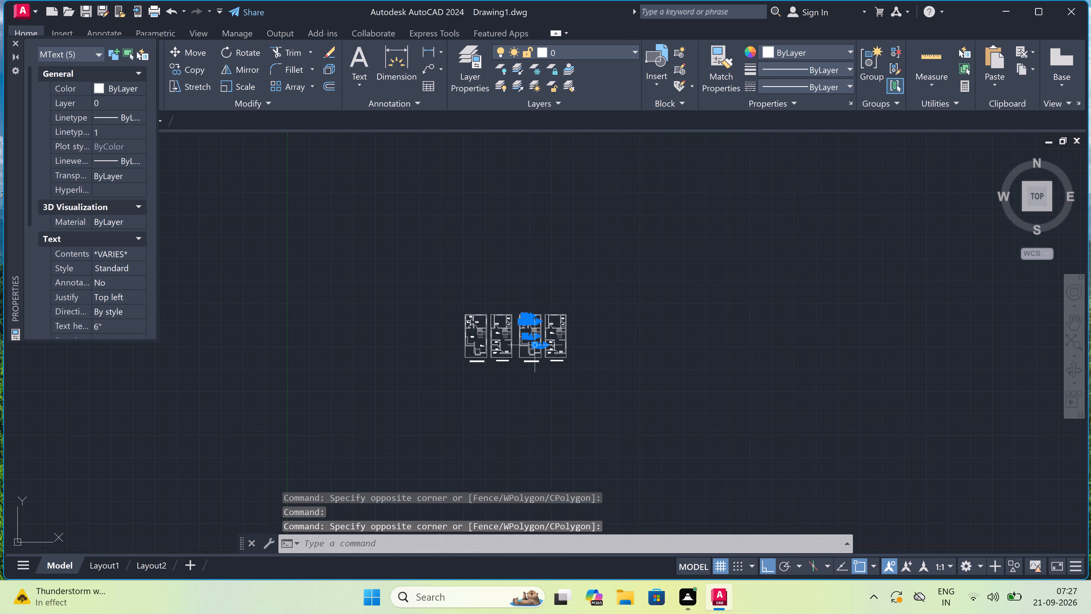
scroll(536, 344, "up", 3)
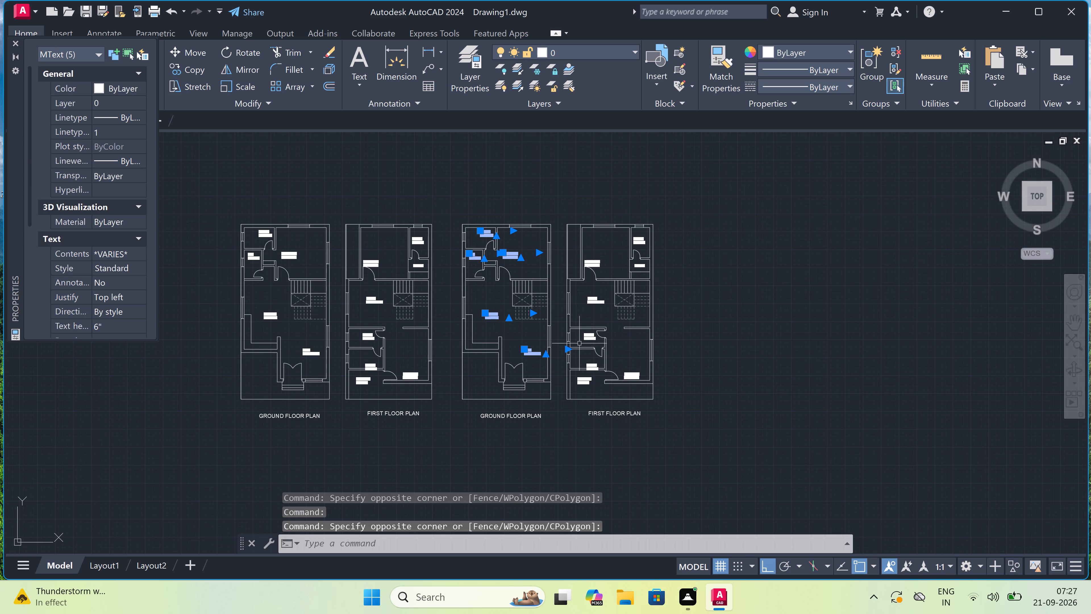
scroll(579, 343, "up", 2)
left_click(602, 321)
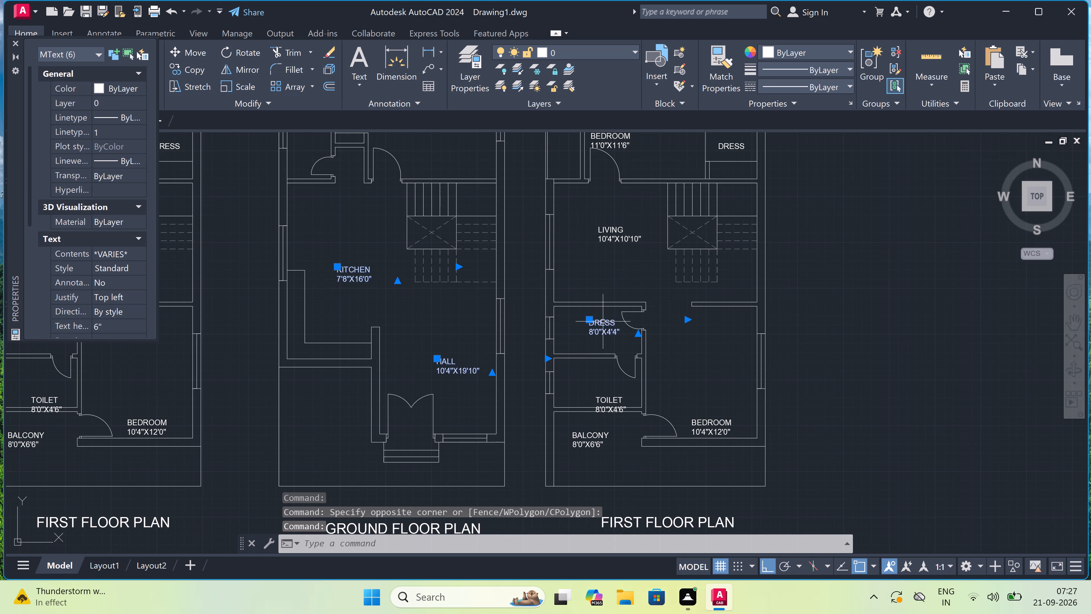
double_click(603, 236)
scroll(602, 244, "down", 1)
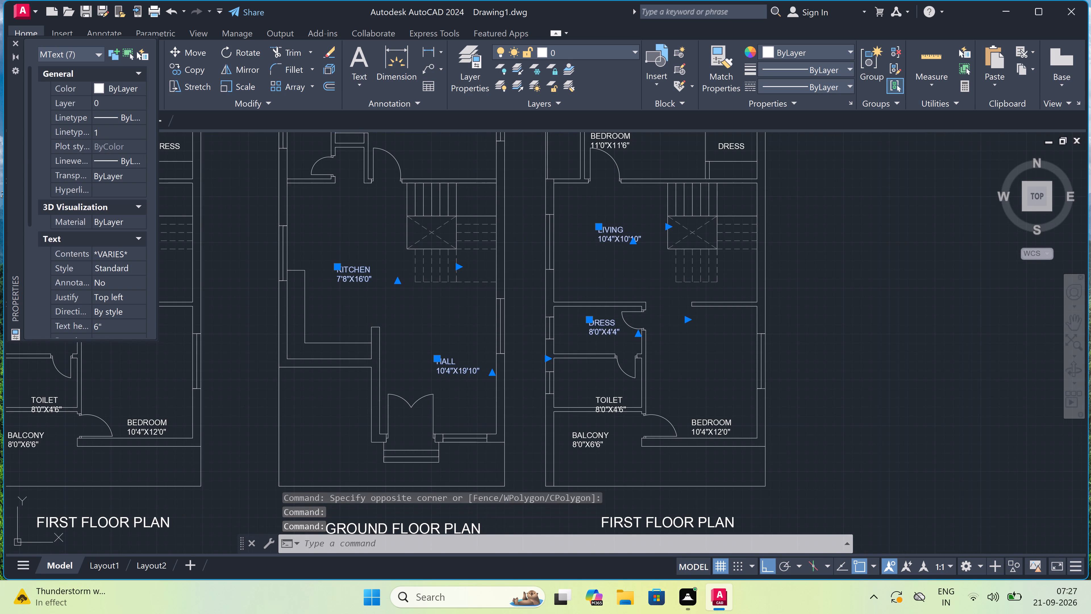
scroll(602, 244, "down", 3)
scroll(609, 194, "up", 2)
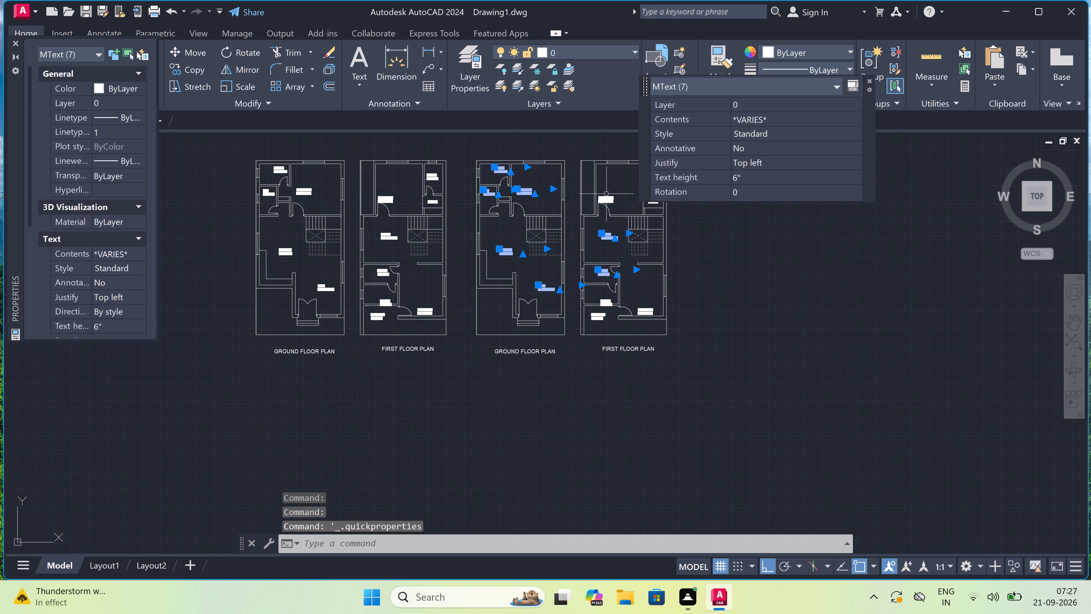
scroll(609, 193, "up", 1)
left_click(606, 213)
scroll(605, 214, "down", 4)
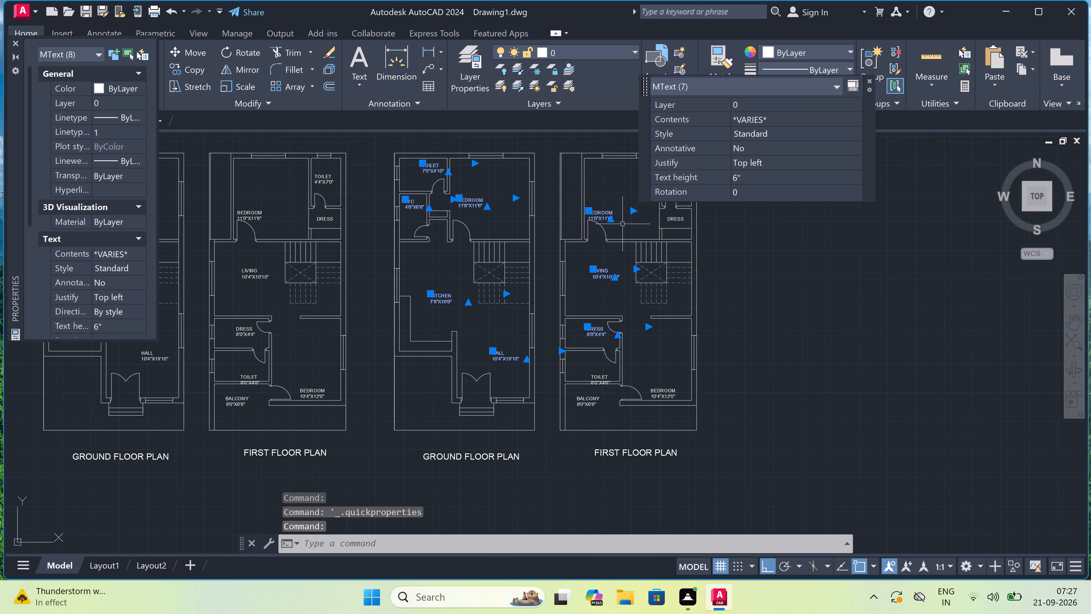
scroll(628, 228, "down", 5)
scroll(630, 228, "up", 4)
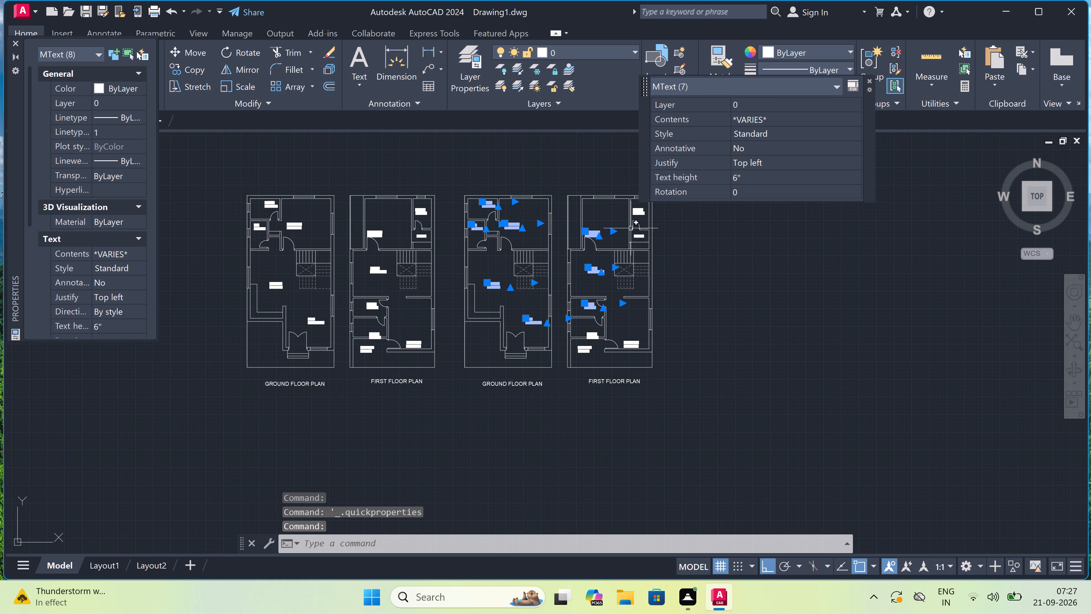
scroll(638, 206, "up", 7)
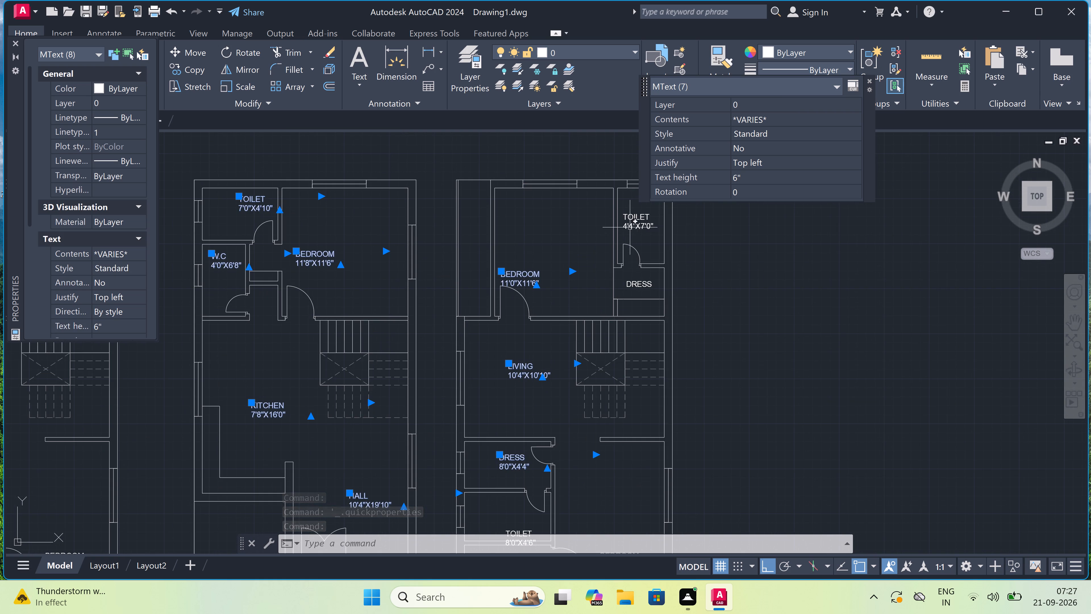
left_click(631, 226)
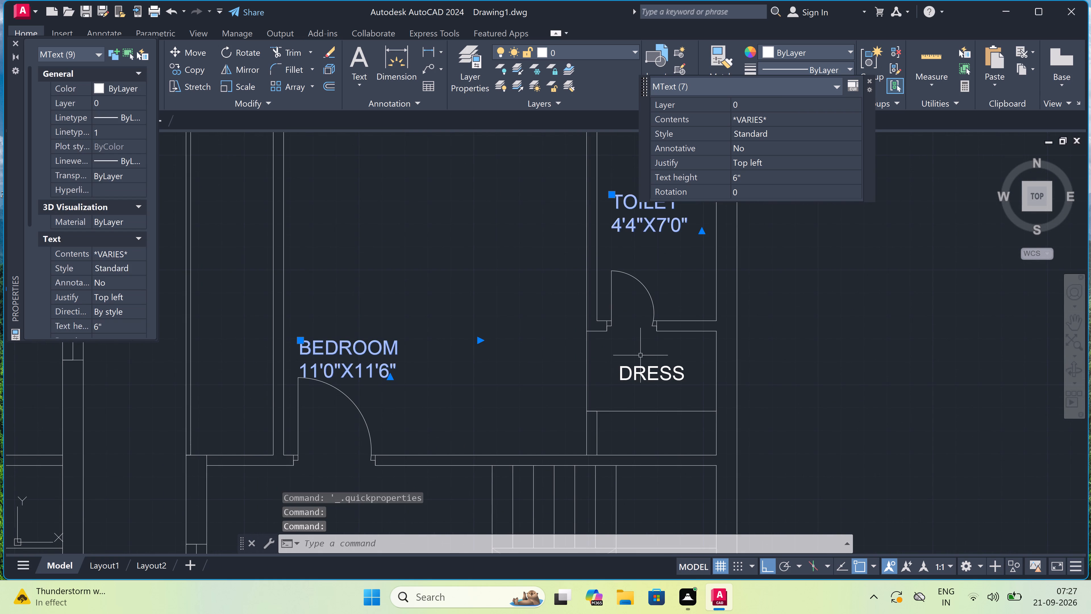
left_click(640, 372)
scroll(640, 371, "down", 6)
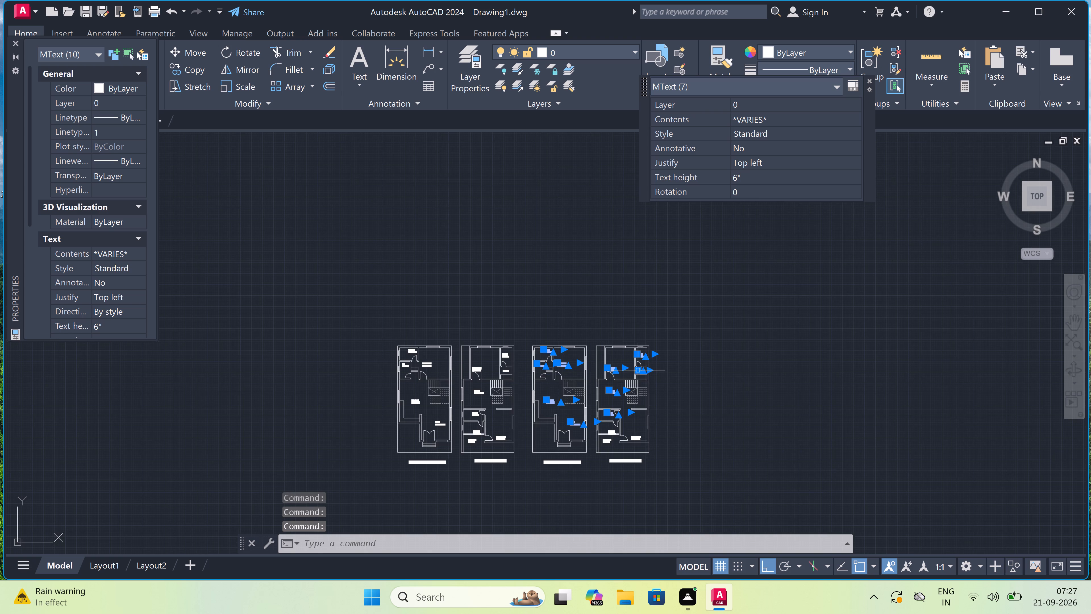
scroll(634, 445, "up", 4)
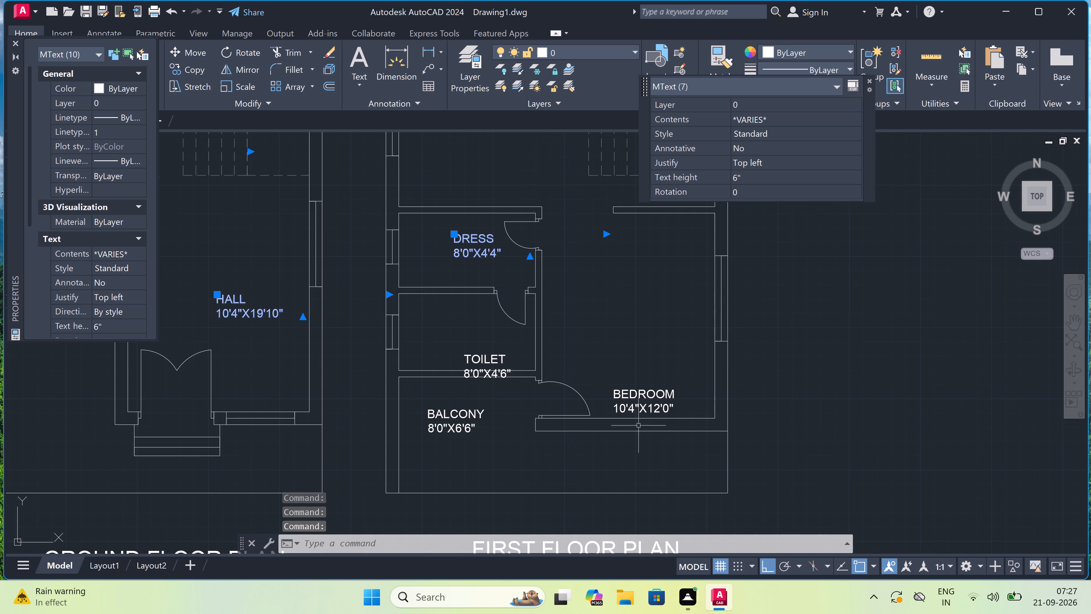
left_click(638, 387)
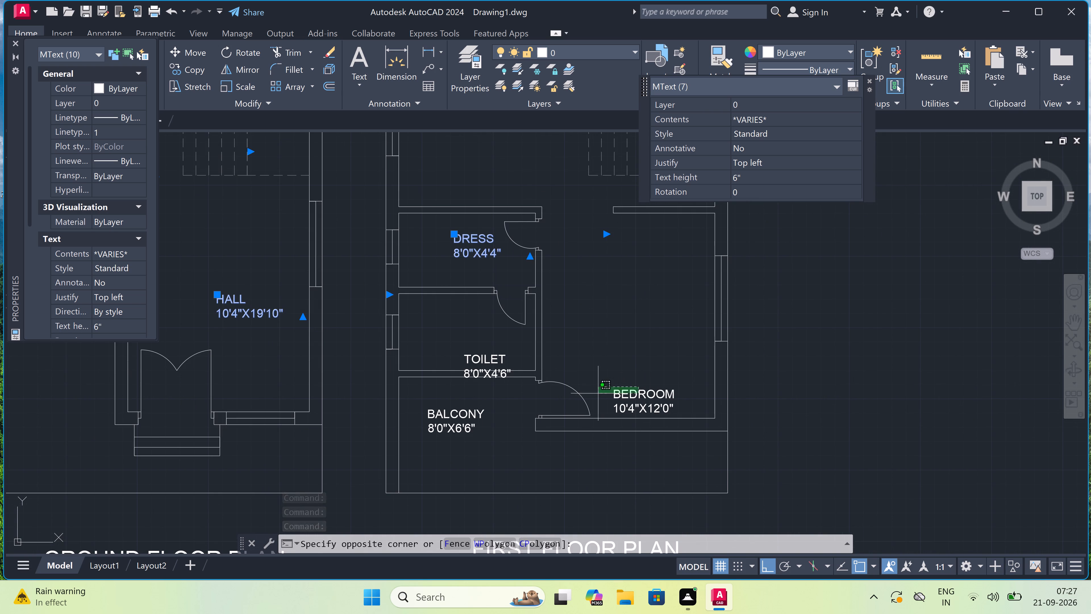
left_click(607, 406)
scroll(607, 406, "down", 2)
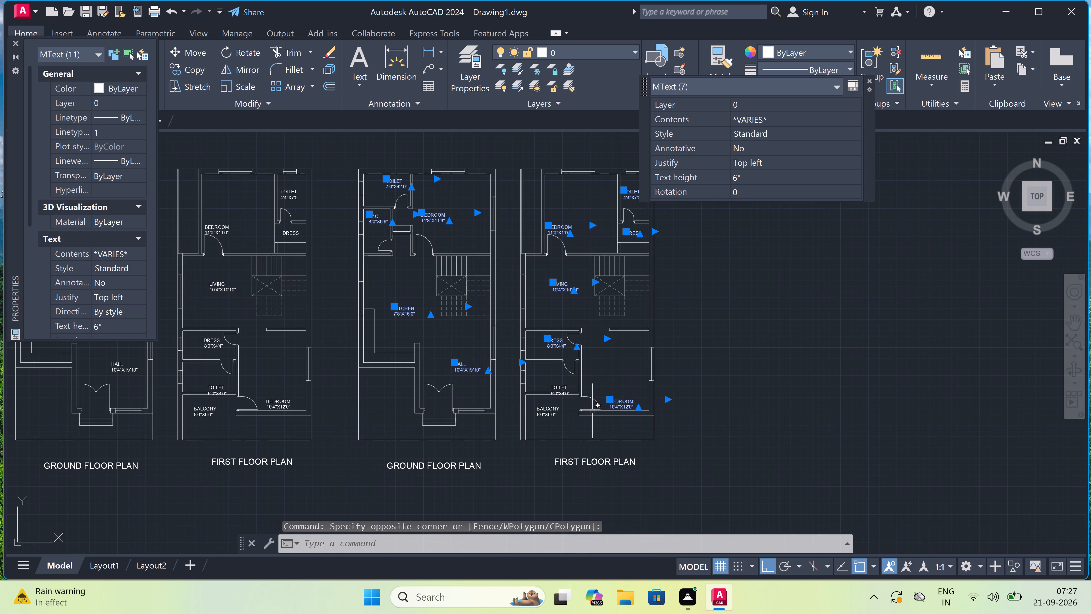
scroll(565, 411, "up", 2)
left_click(530, 398)
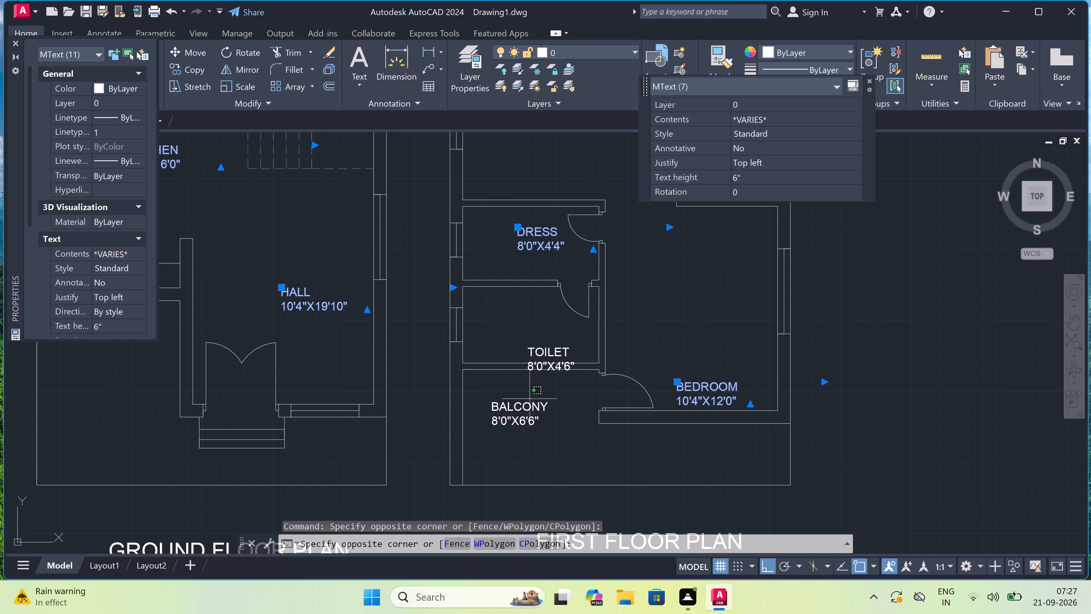
left_click(513, 422)
scroll(528, 366, "up", 3)
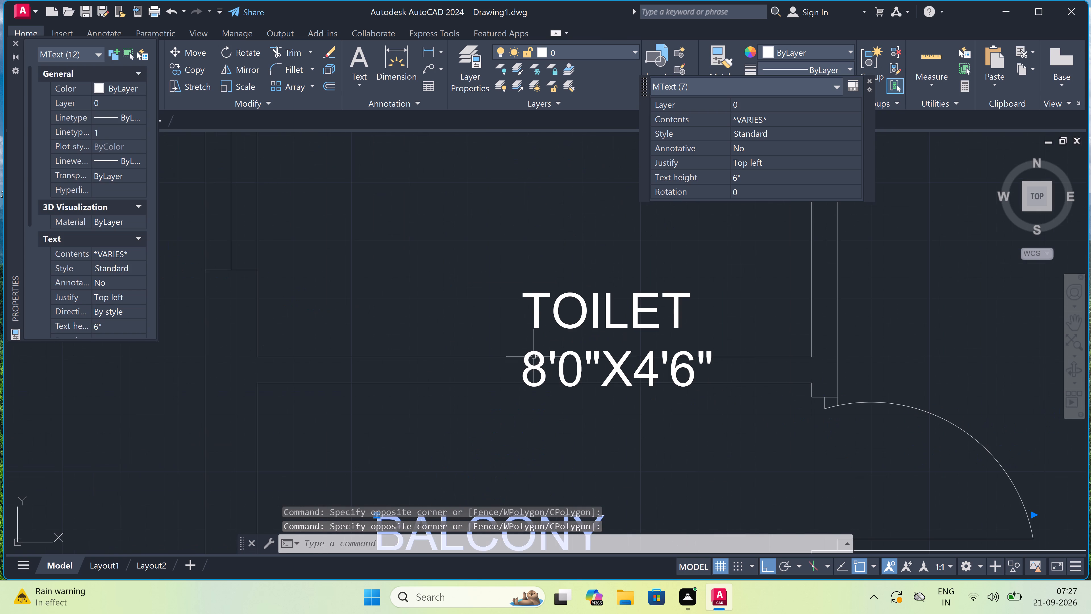
left_click(559, 304)
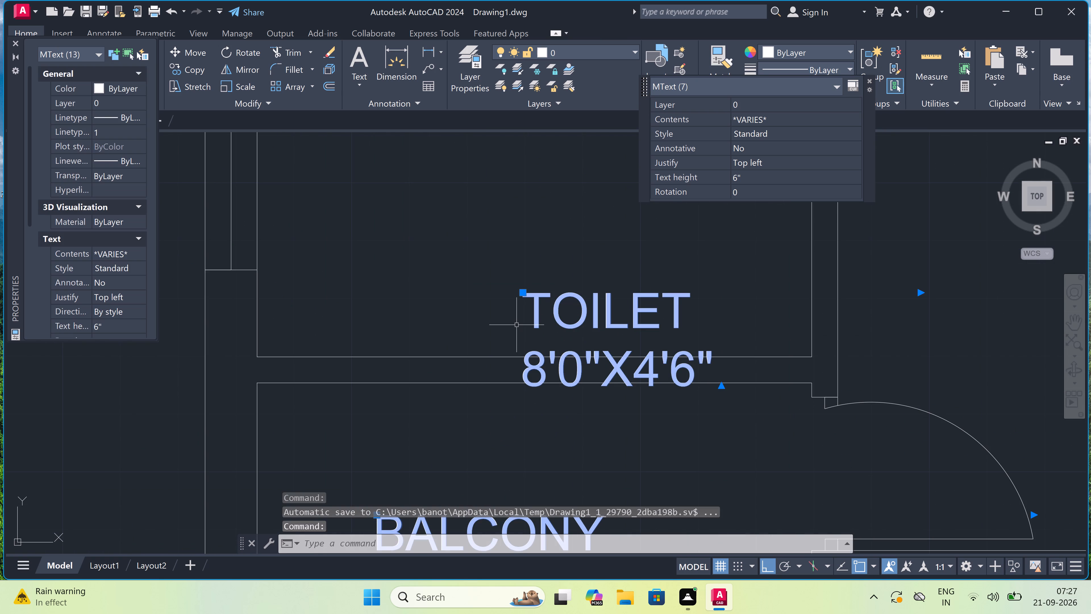
key("BackSpace")
key("Delete")
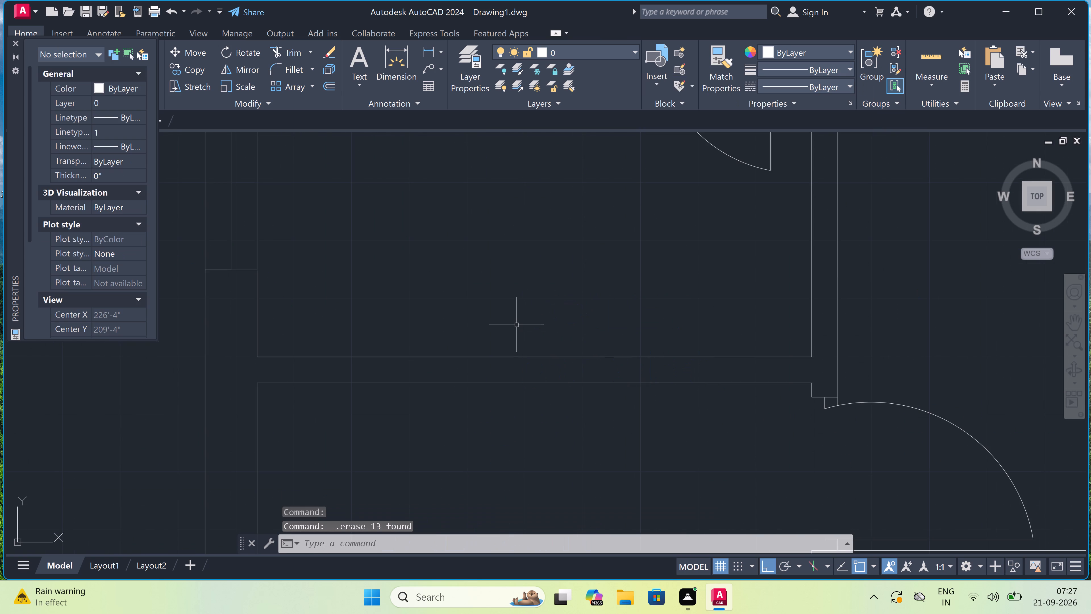
Erase the GROUND FLOOR PLAN and FIRST FLOOR PLAN titles below the two copied plans.
scroll(516, 323, "down", 7)
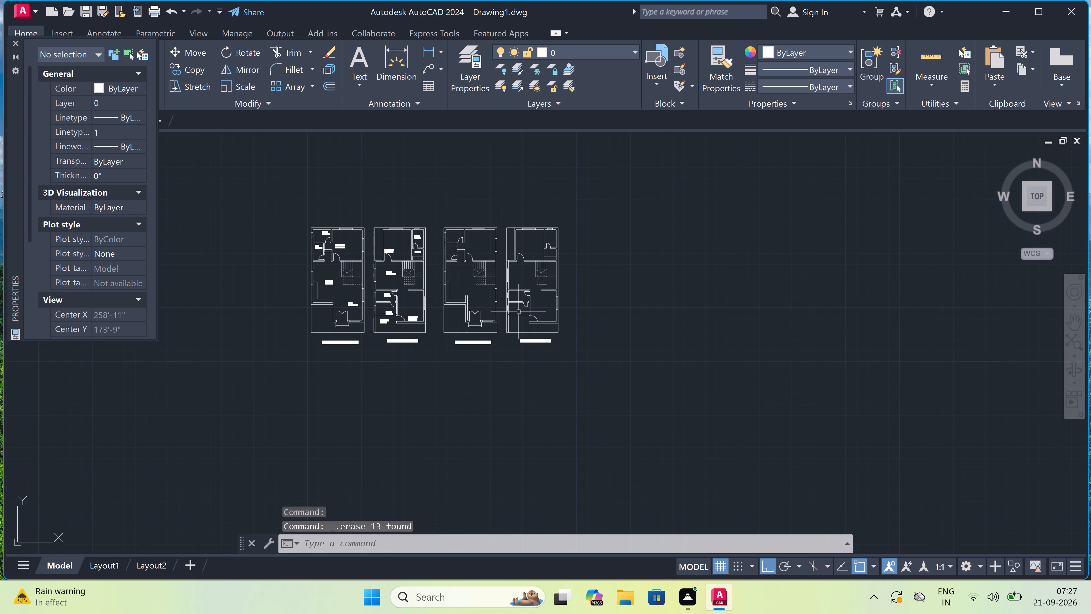
scroll(512, 364, "up", 2)
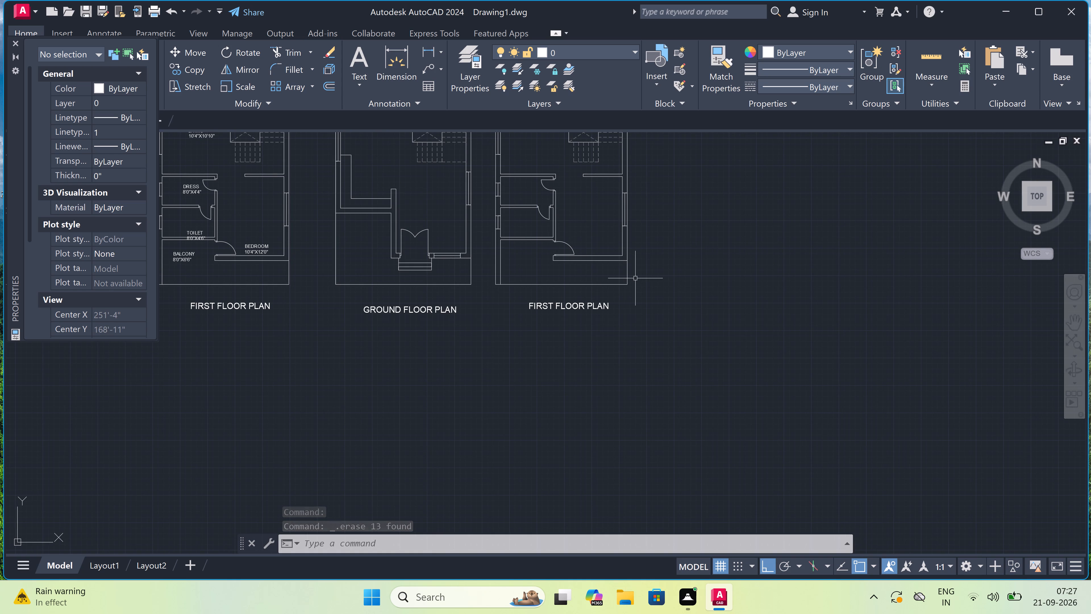
left_click_drag(629, 290, 624, 299)
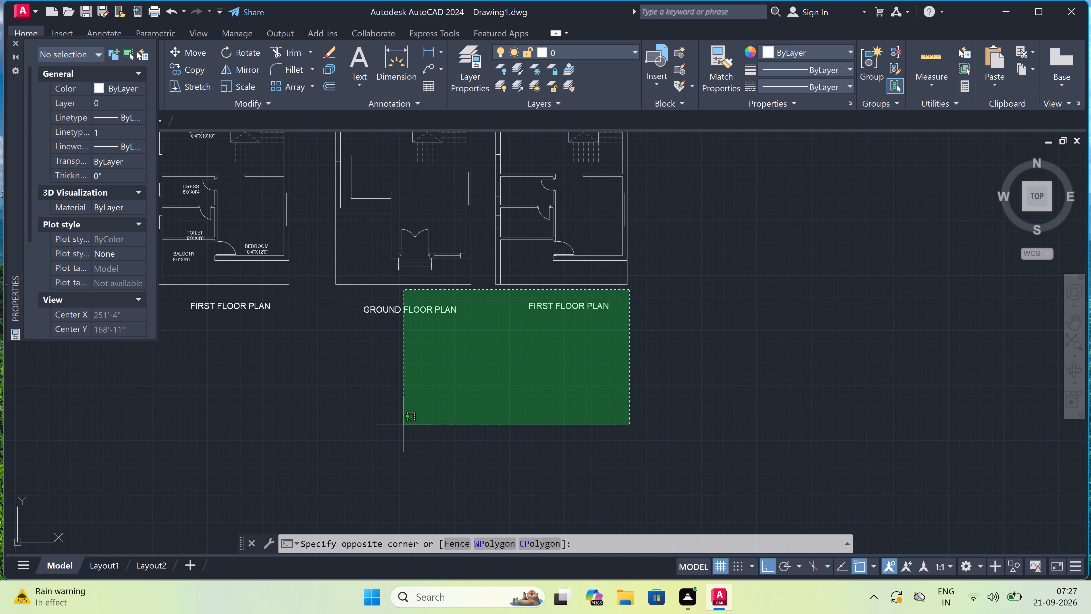
left_click(354, 437)
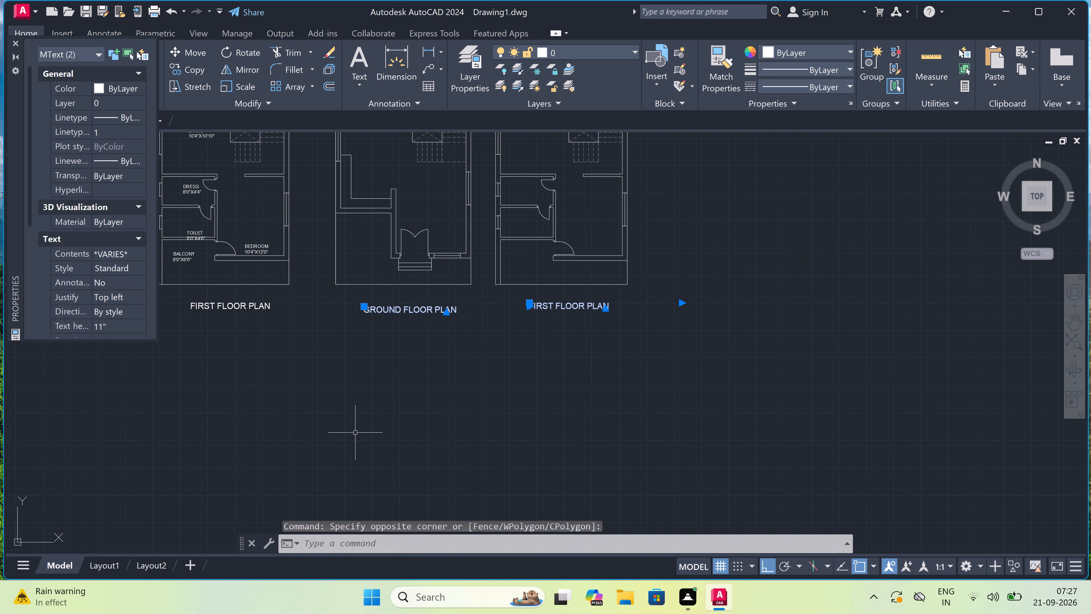
key("Delete")
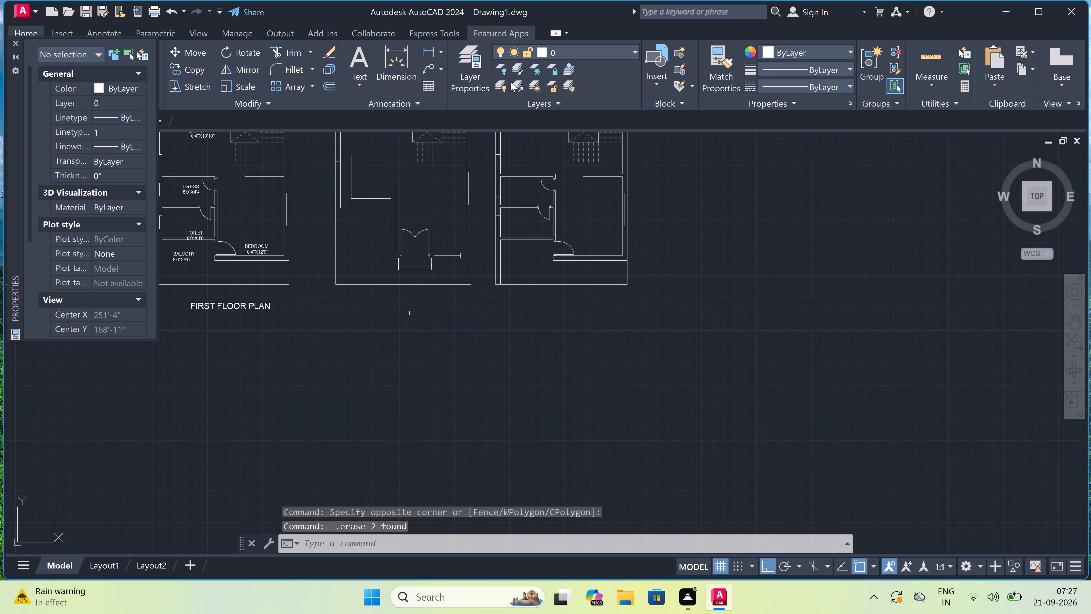
Close the Properties palette and maximize the drawing window.
scroll(443, 257, "down", 4)
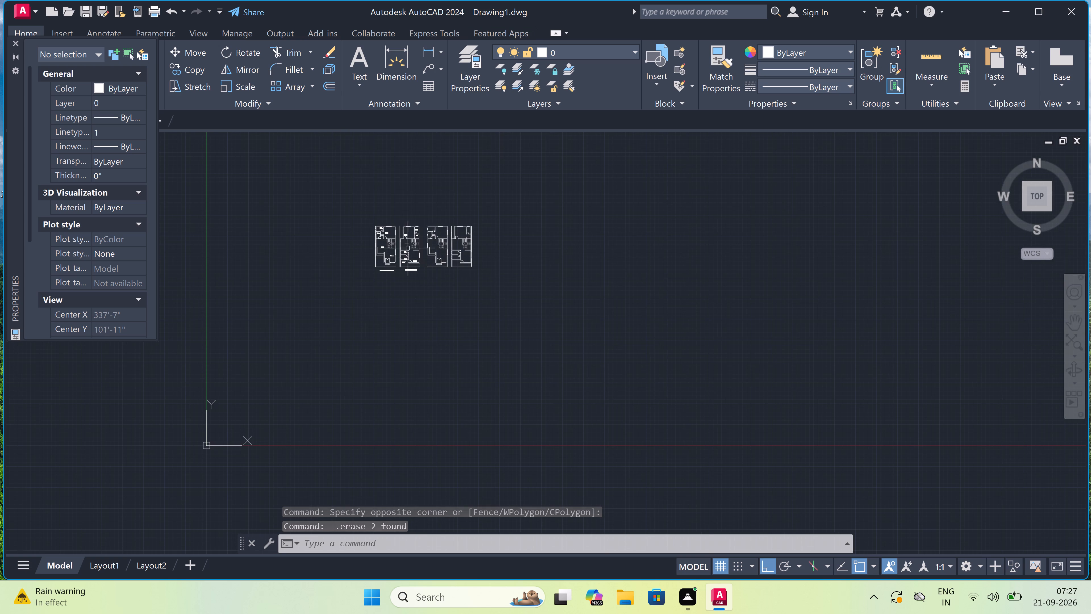
scroll(397, 235, "up", 3)
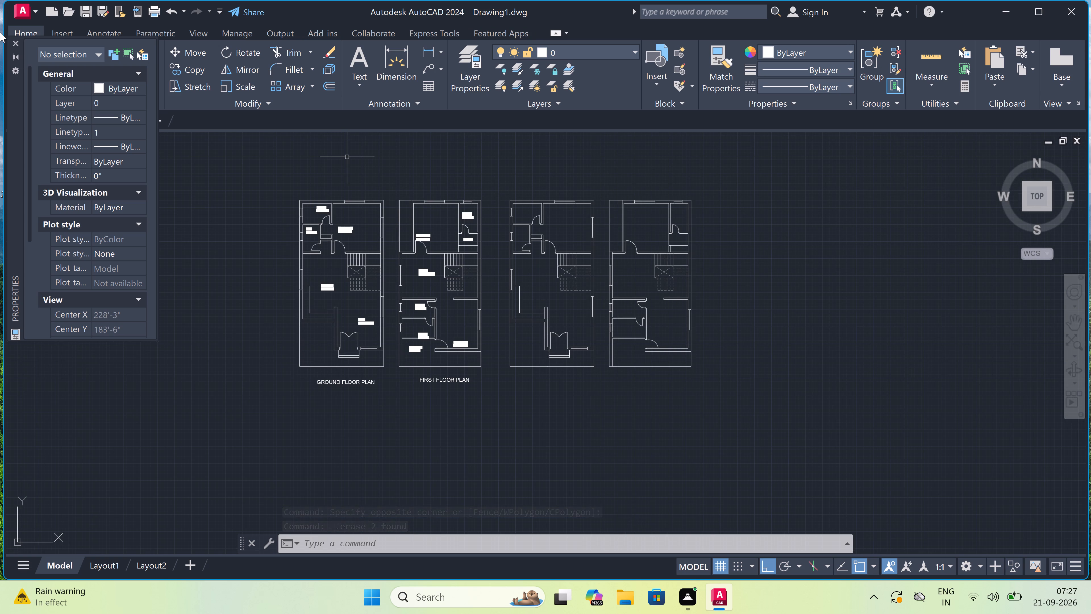
left_click(14, 42)
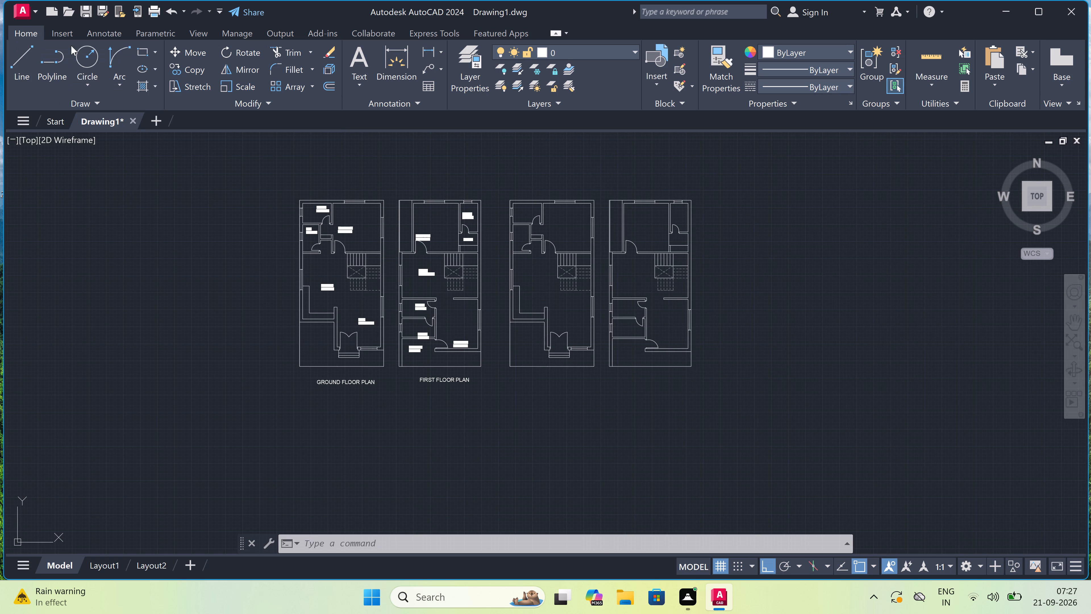
left_click(1038, 12)
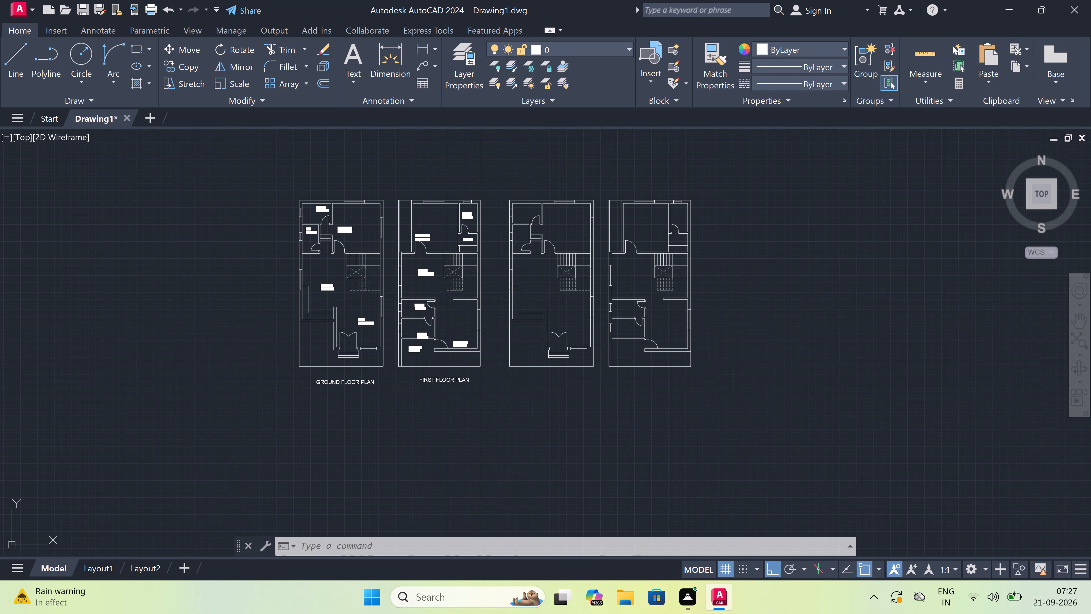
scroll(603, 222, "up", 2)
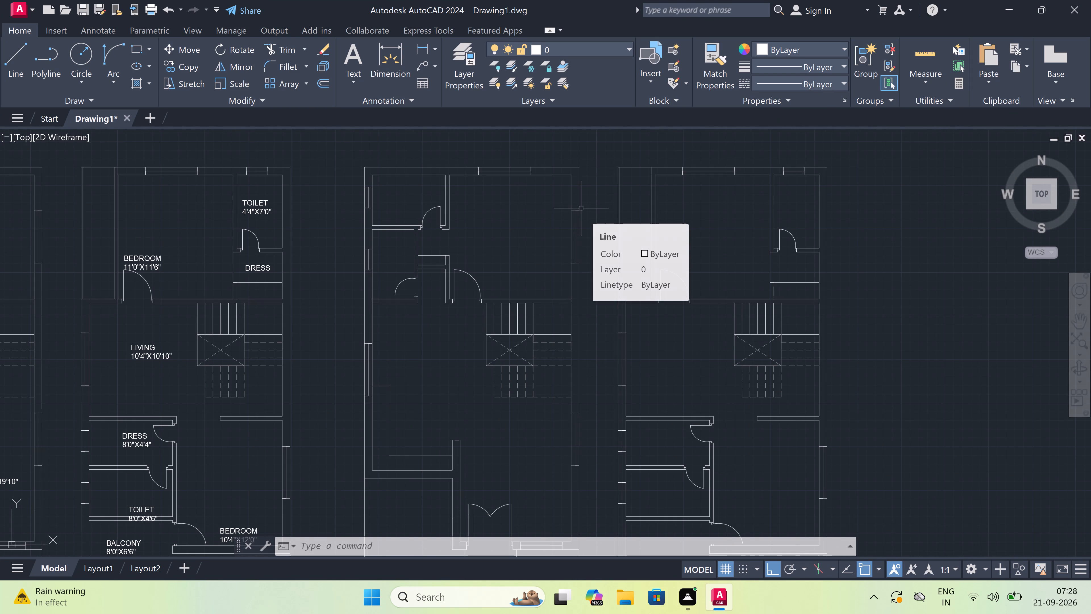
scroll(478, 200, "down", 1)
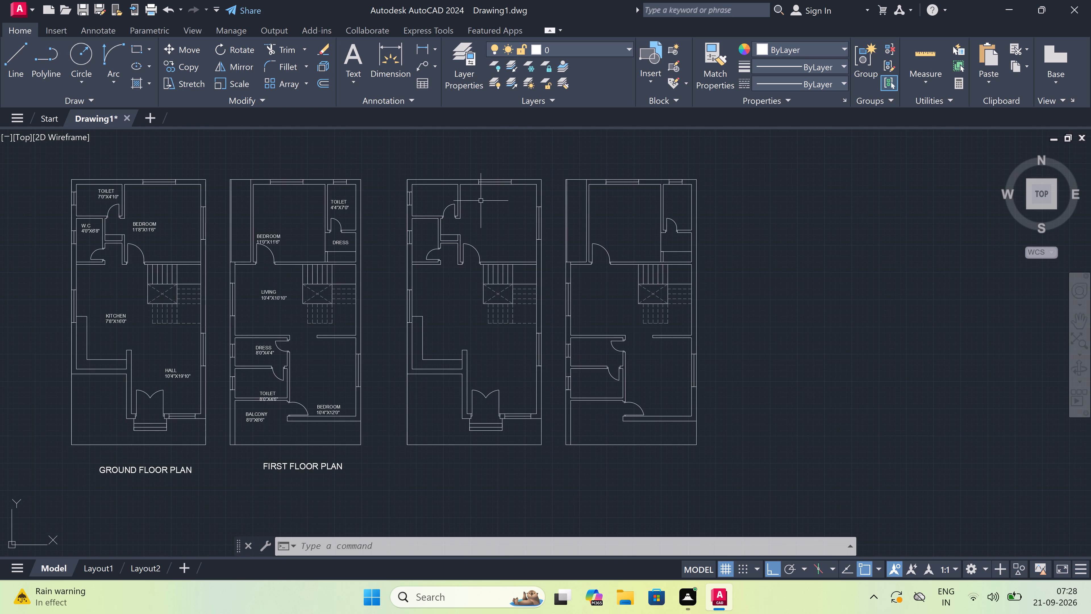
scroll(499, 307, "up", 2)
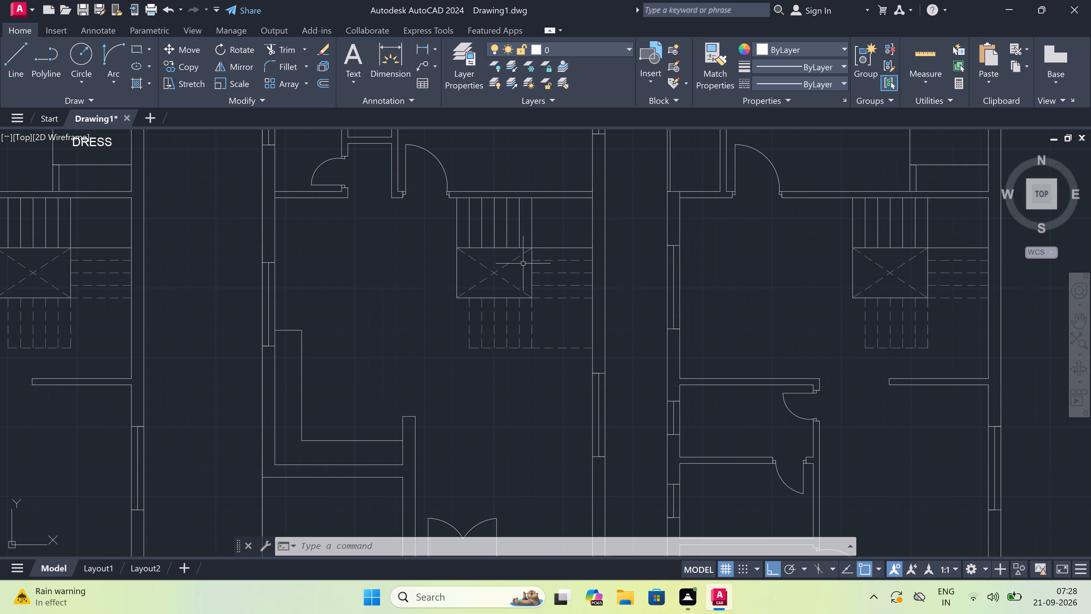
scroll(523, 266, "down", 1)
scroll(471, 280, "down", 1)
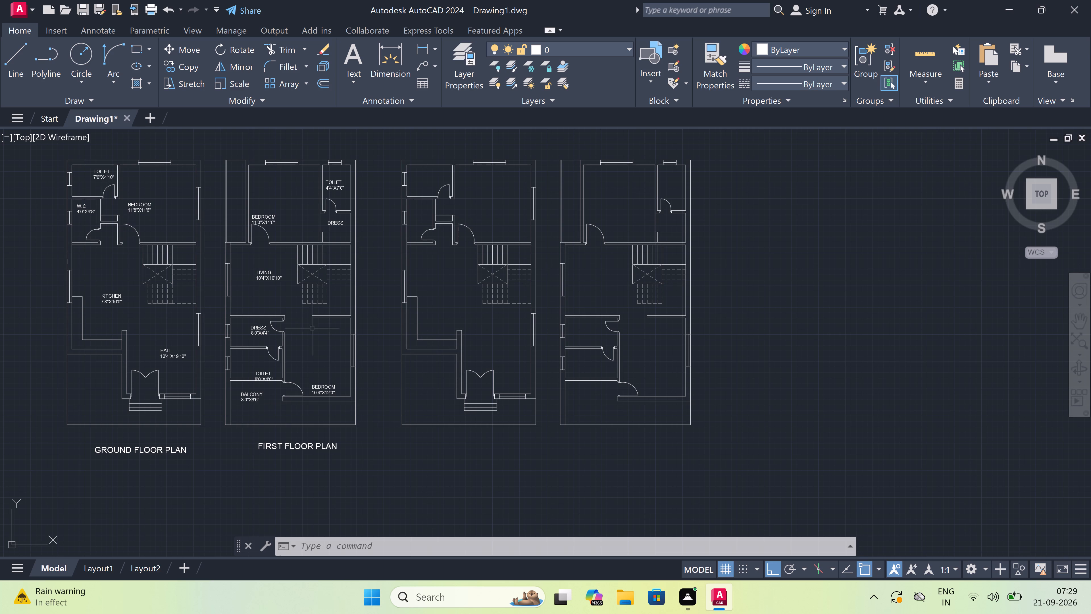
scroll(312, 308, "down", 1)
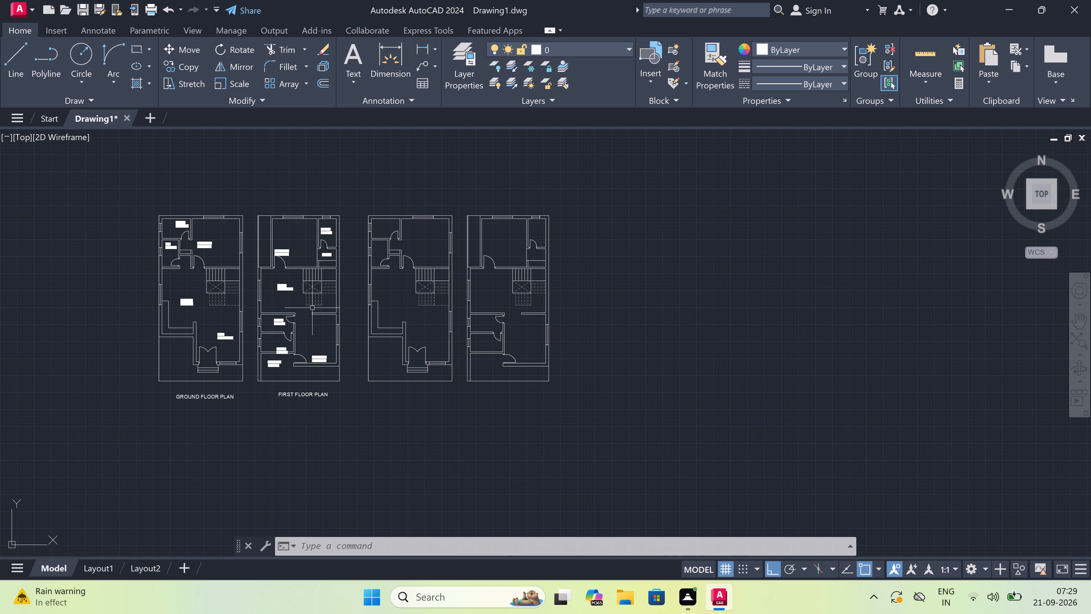
Start the Line command to draw on the unlabelled plan copies.
key("l")
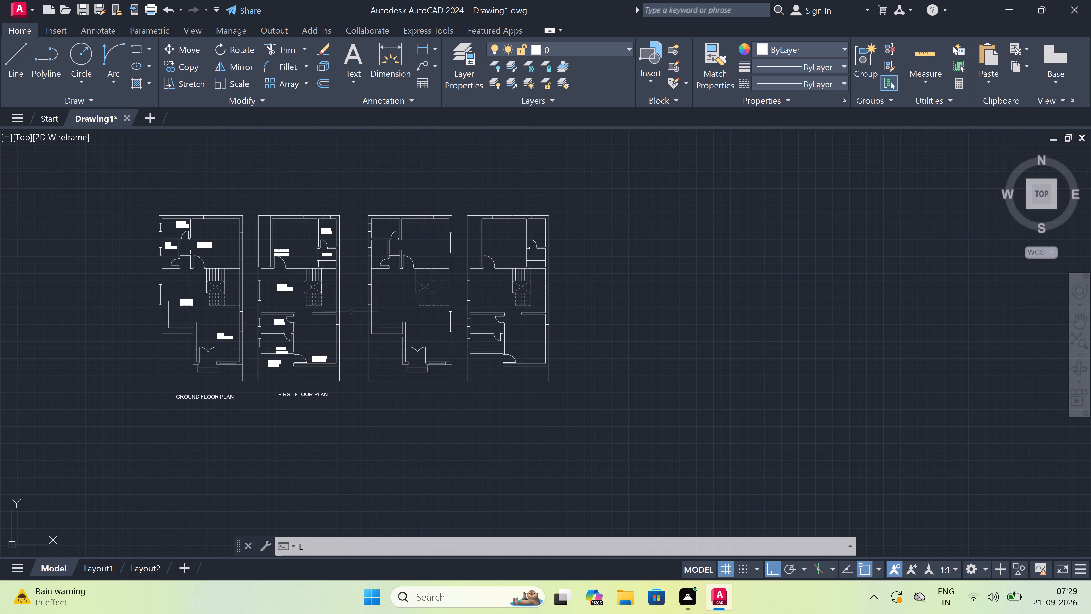
key("space")
scroll(353, 312, "up", 3)
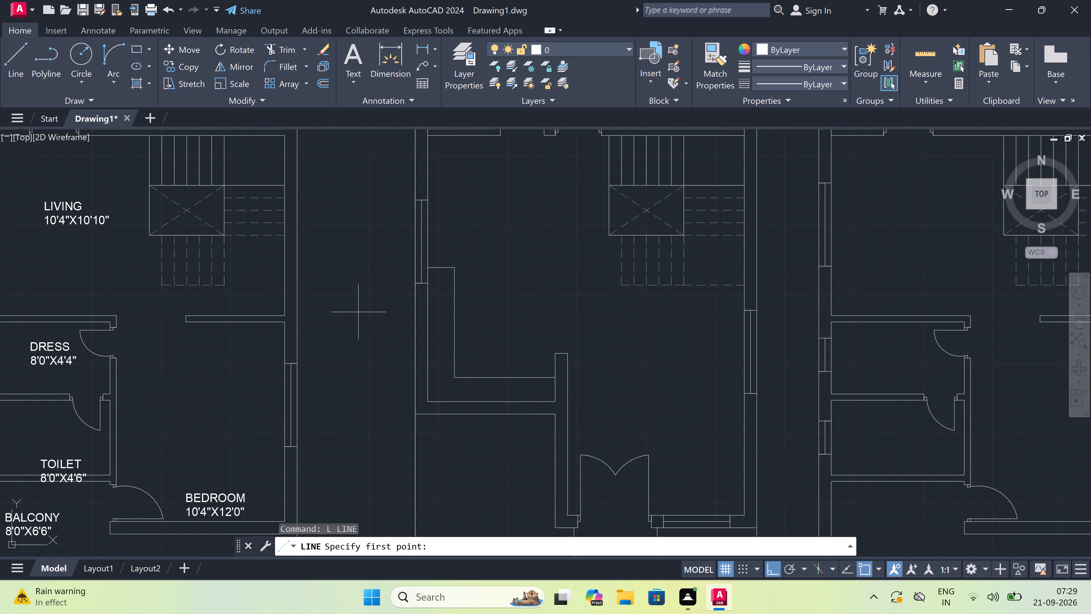
scroll(359, 312, "down", 2)
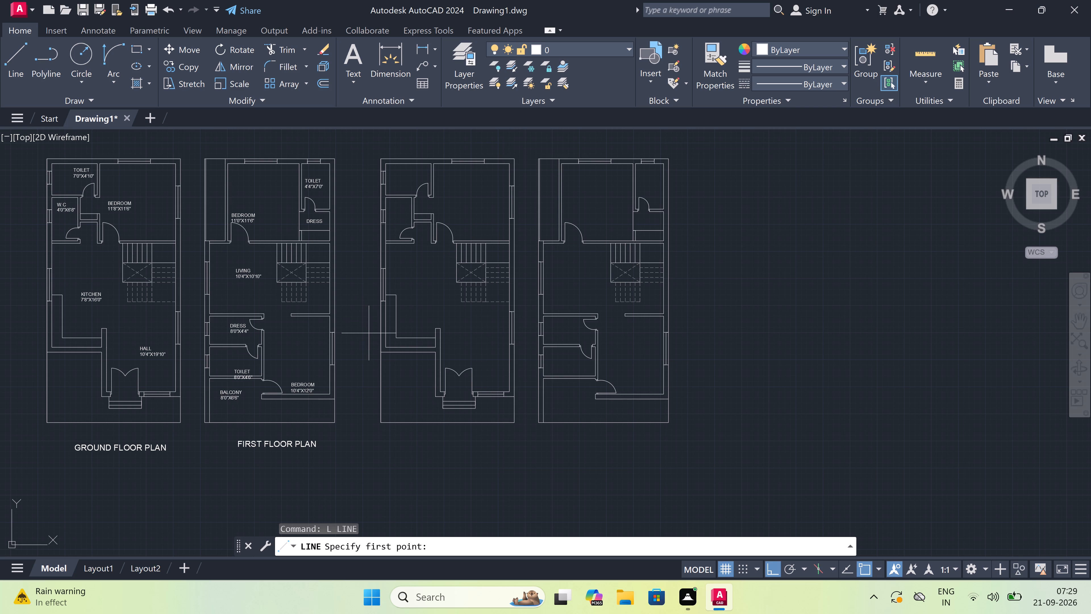
scroll(565, 339, "up", 1)
scroll(566, 340, "down", 1)
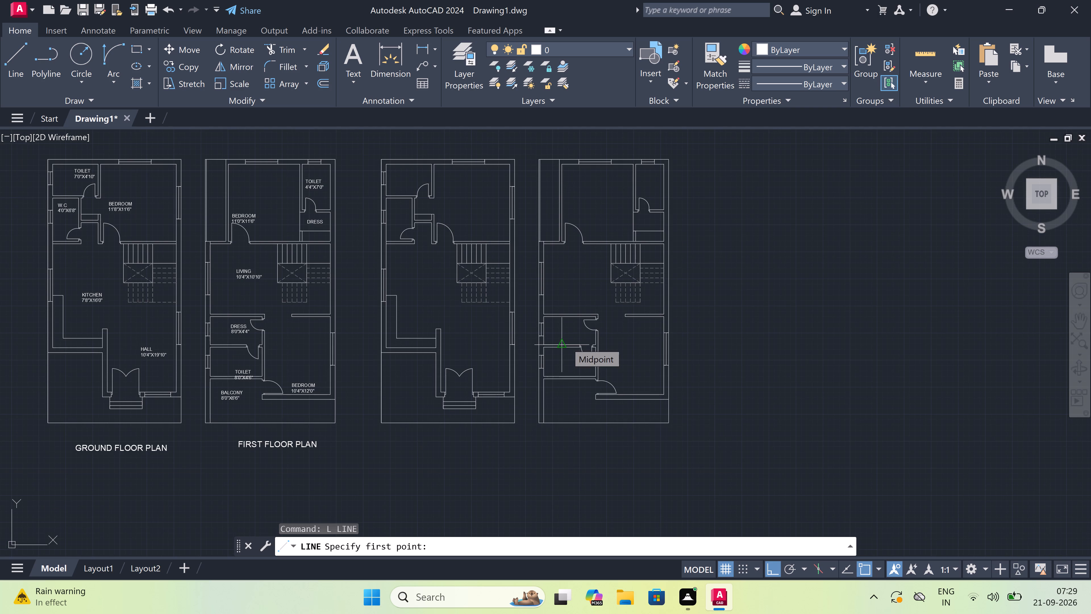
scroll(566, 343, "up", 1)
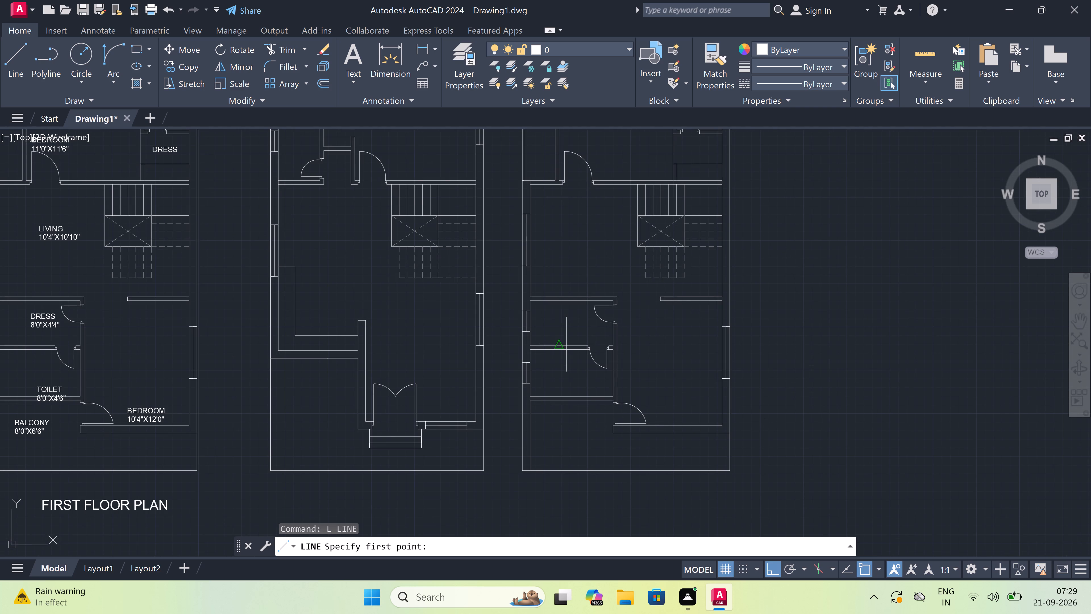
scroll(568, 347, "down", 1)
scroll(568, 347, "up", 1)
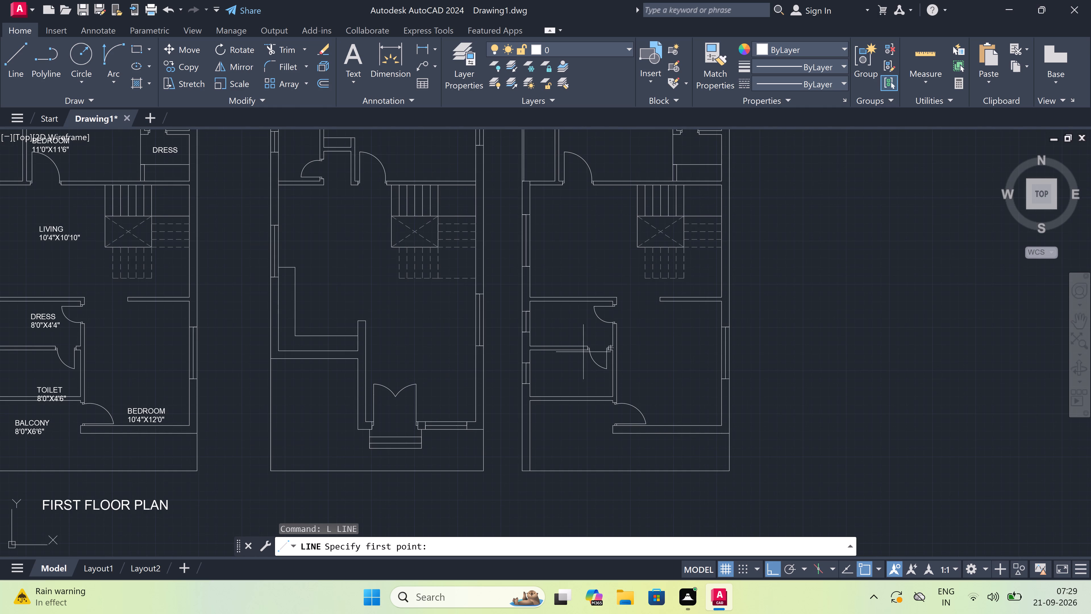
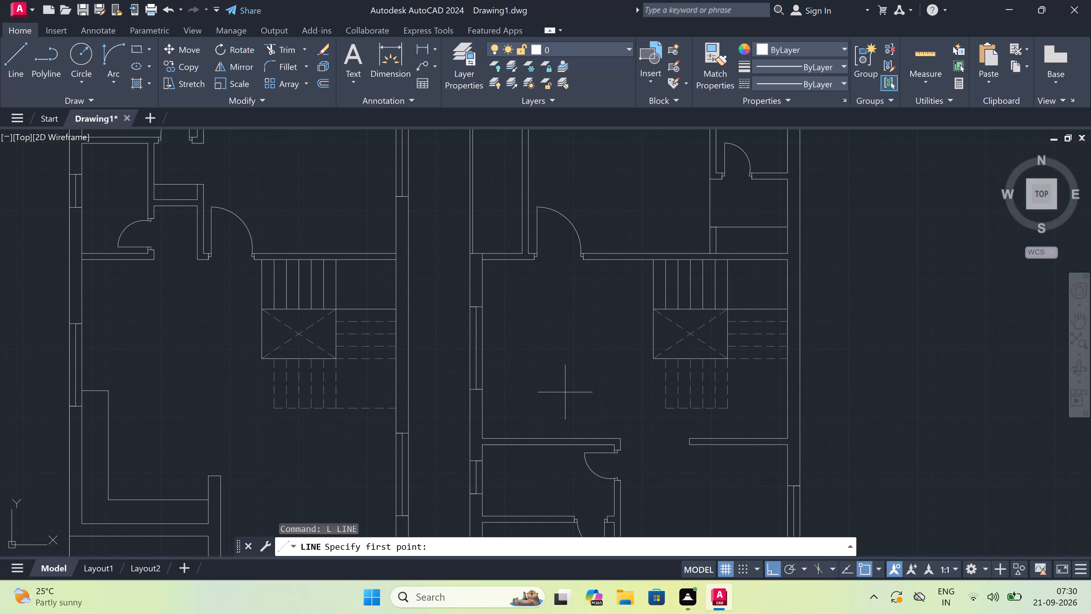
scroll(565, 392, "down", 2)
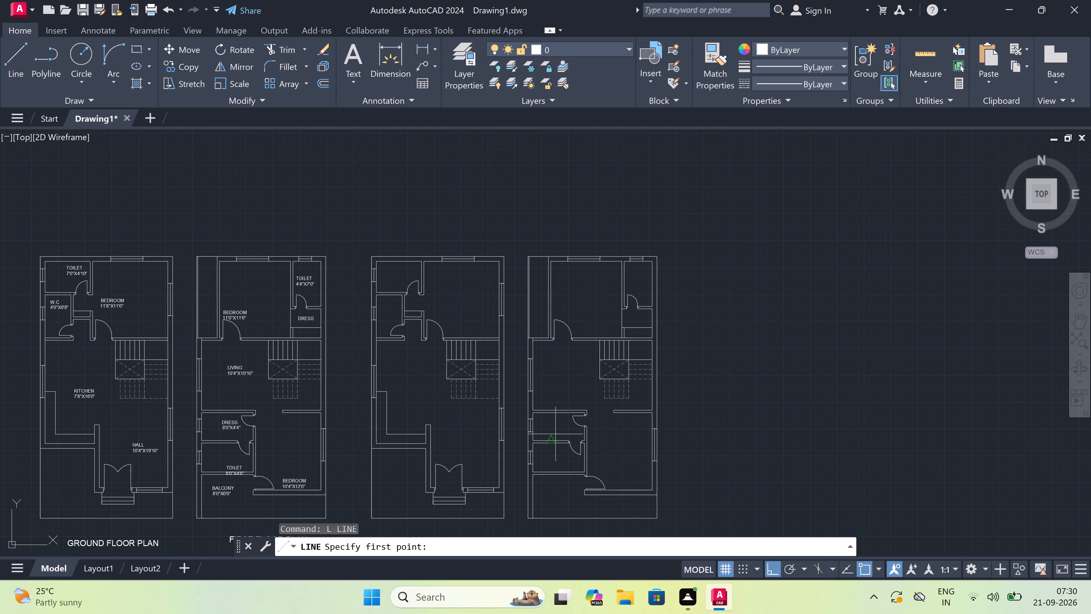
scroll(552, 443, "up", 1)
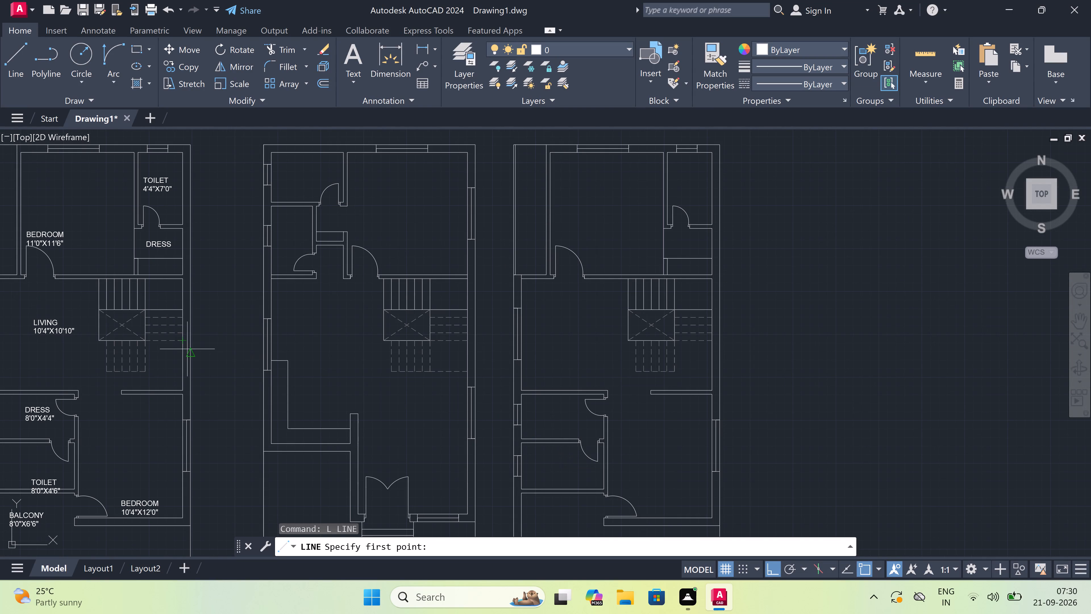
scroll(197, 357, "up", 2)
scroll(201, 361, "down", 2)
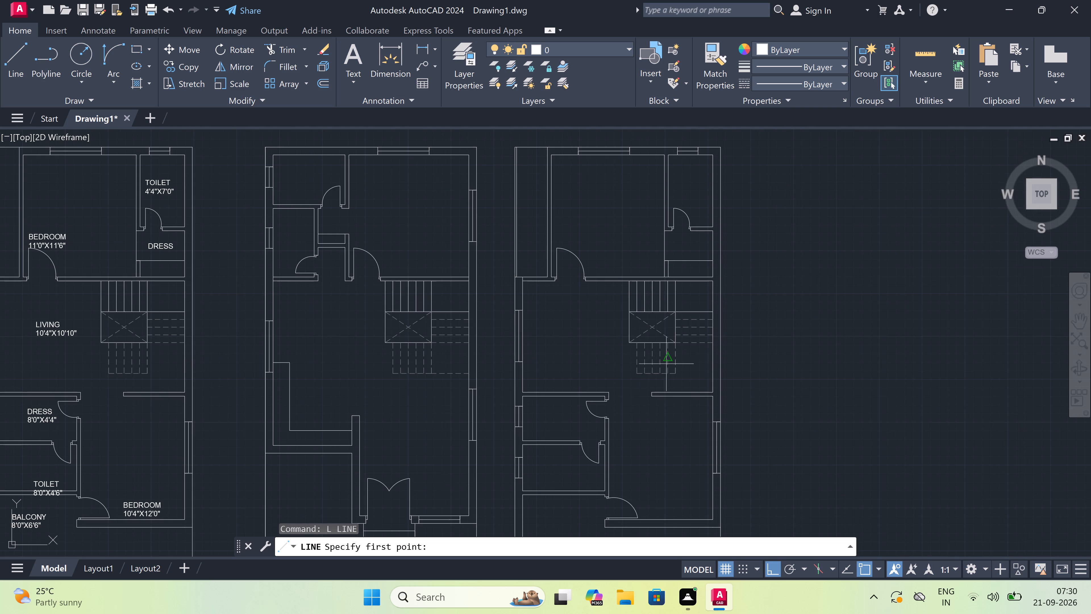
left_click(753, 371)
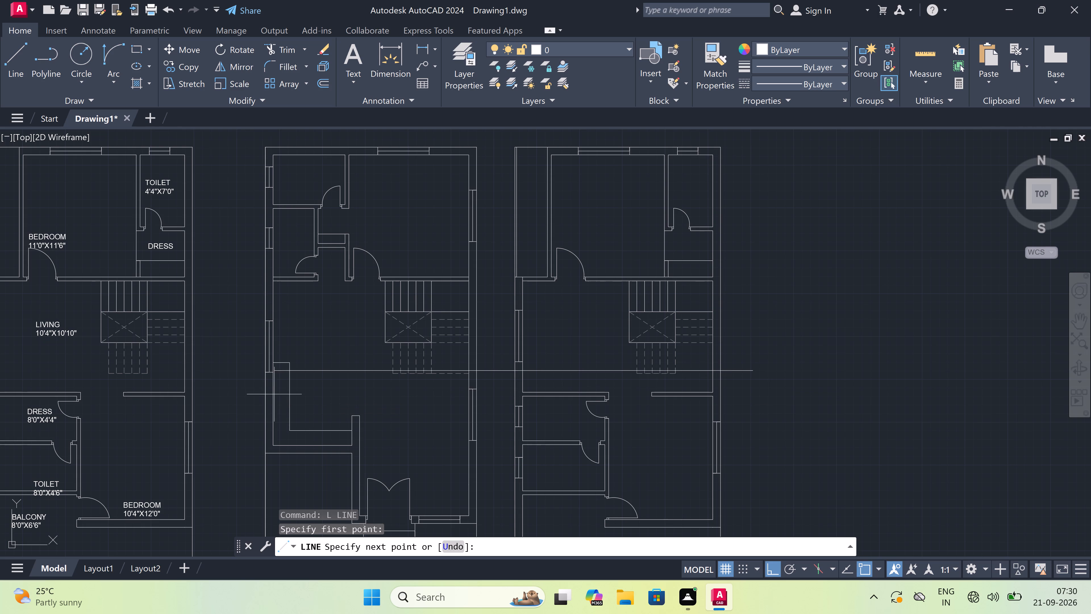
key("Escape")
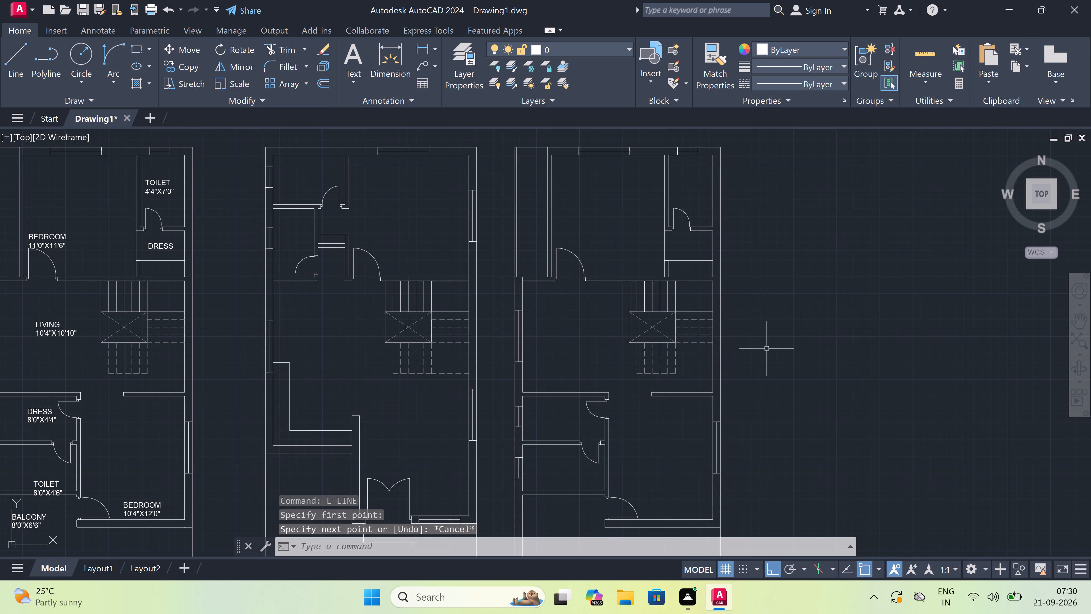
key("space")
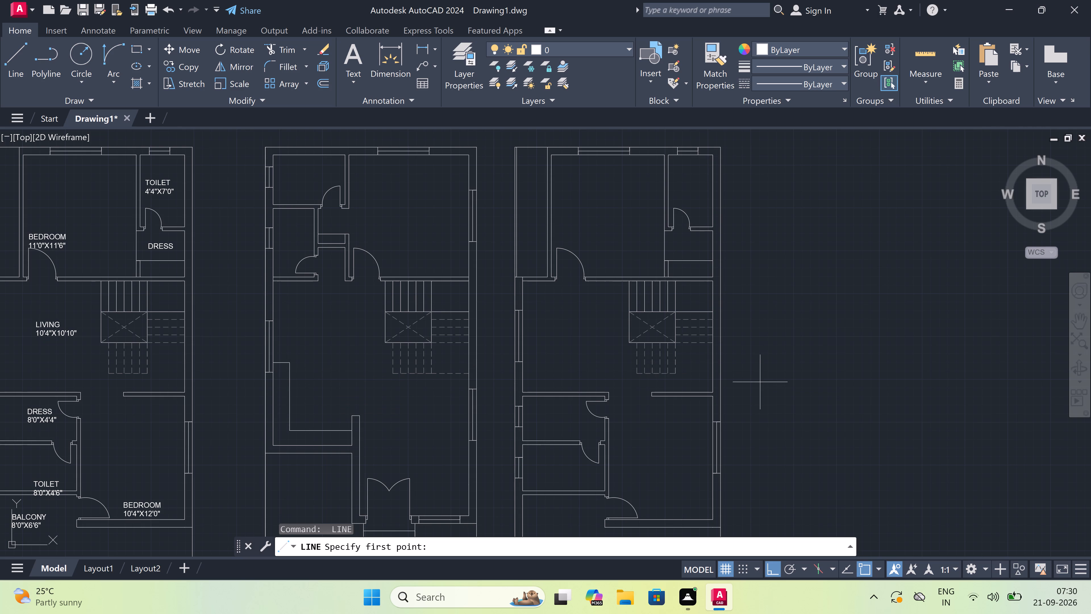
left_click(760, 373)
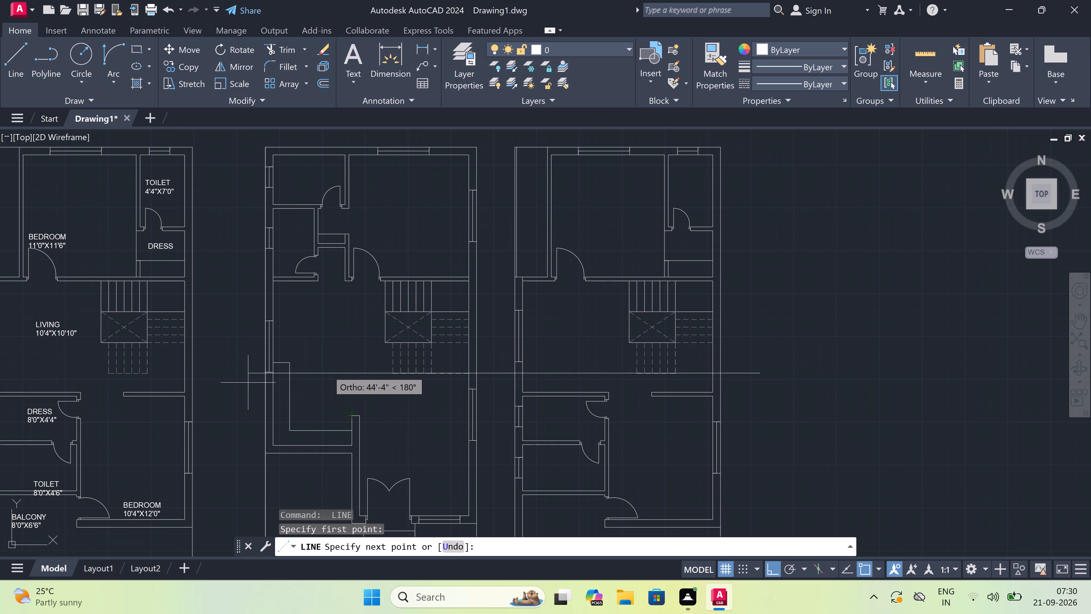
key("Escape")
Draw a horizontal line about 53' long across both unlabelled plan copies, just below the stairs, extending past their outer walls.
key("space")
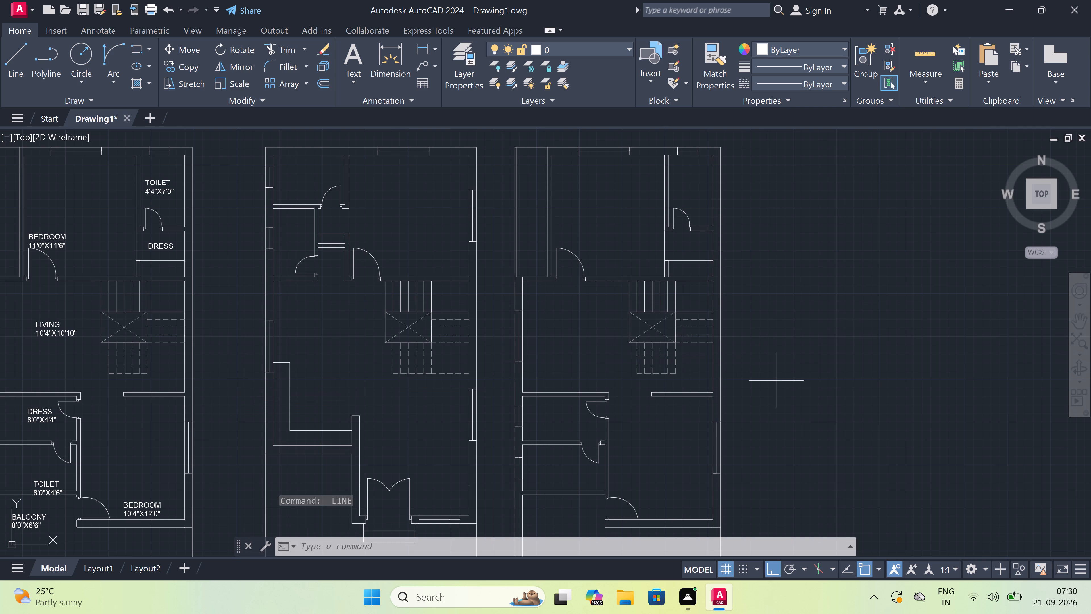
left_click(776, 380)
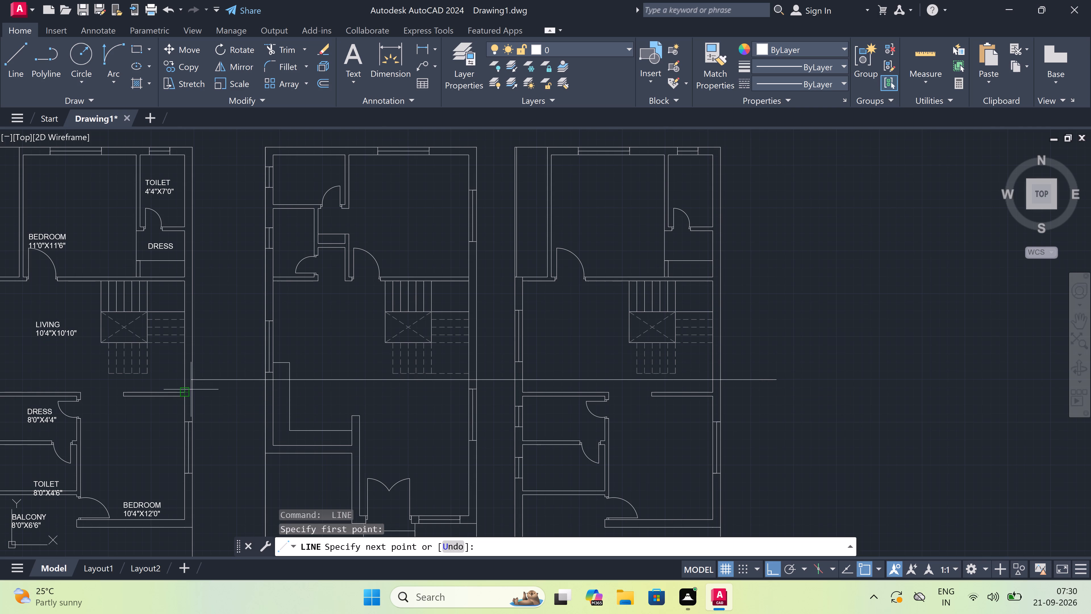
left_click(231, 377)
key("Escape")
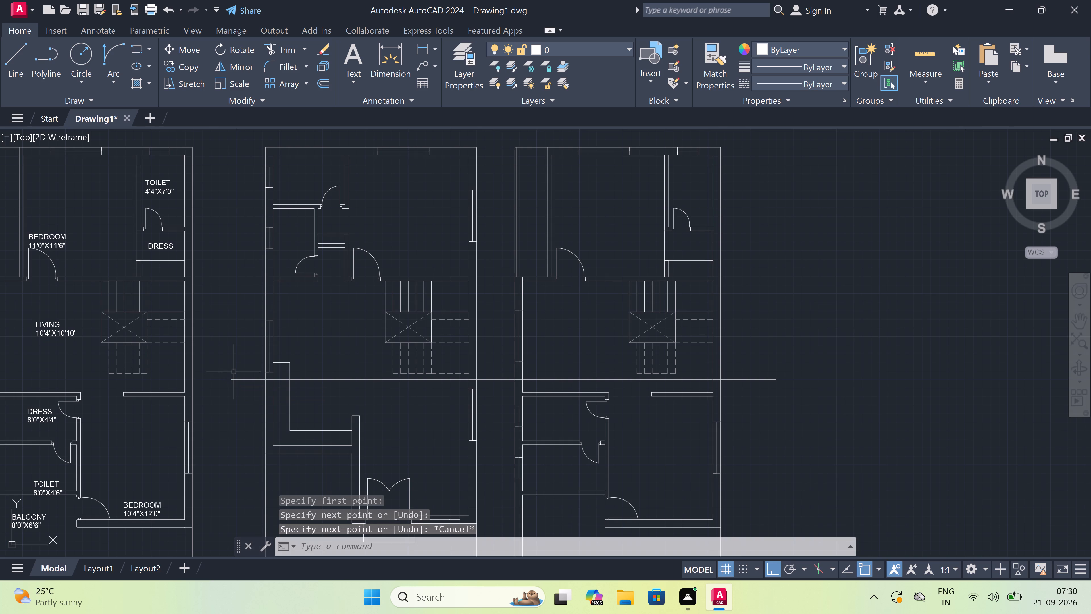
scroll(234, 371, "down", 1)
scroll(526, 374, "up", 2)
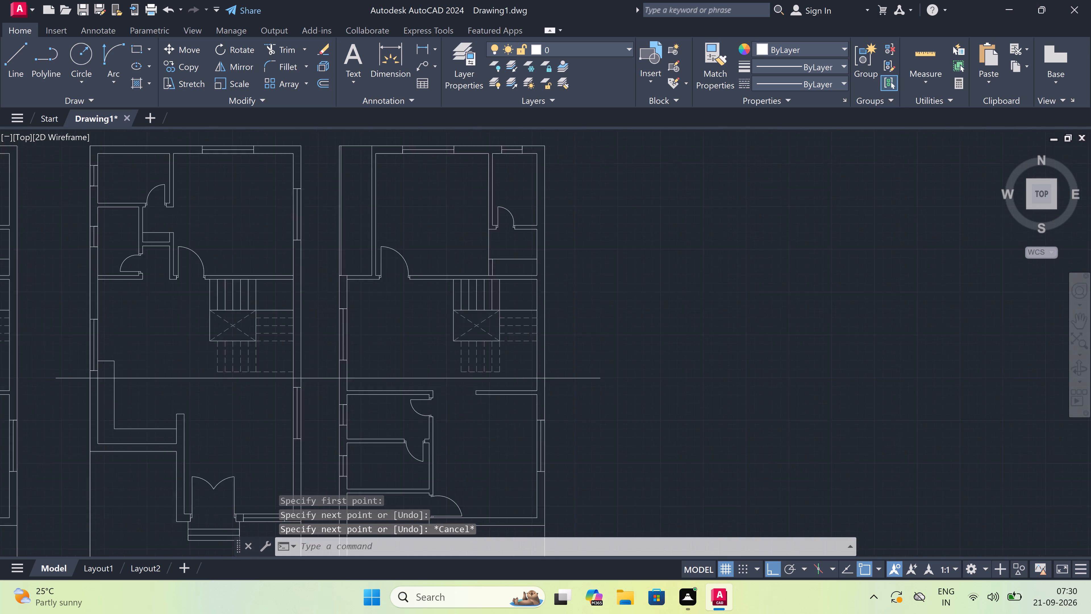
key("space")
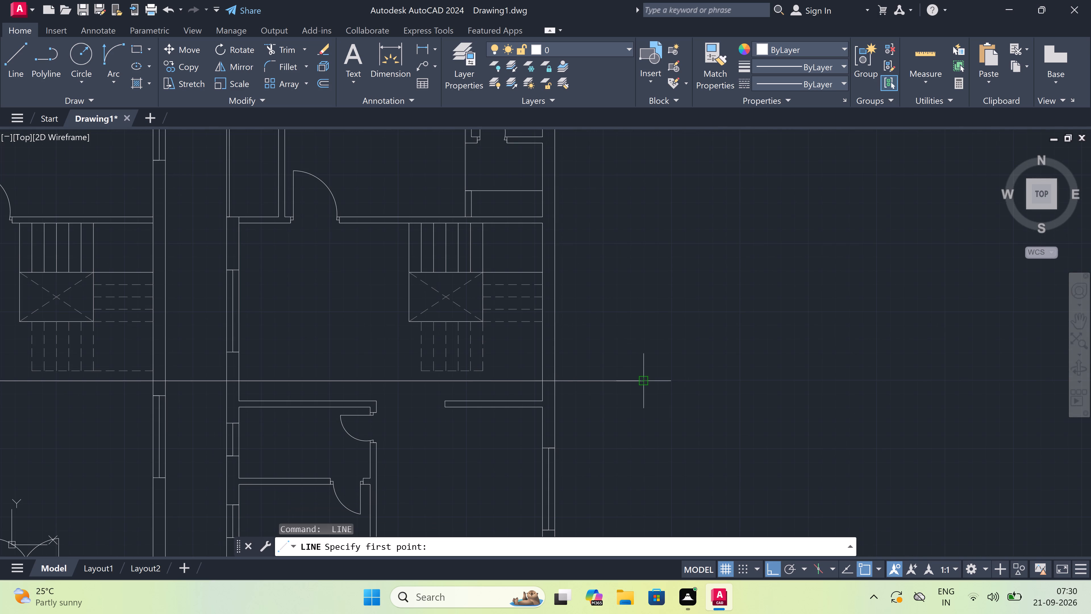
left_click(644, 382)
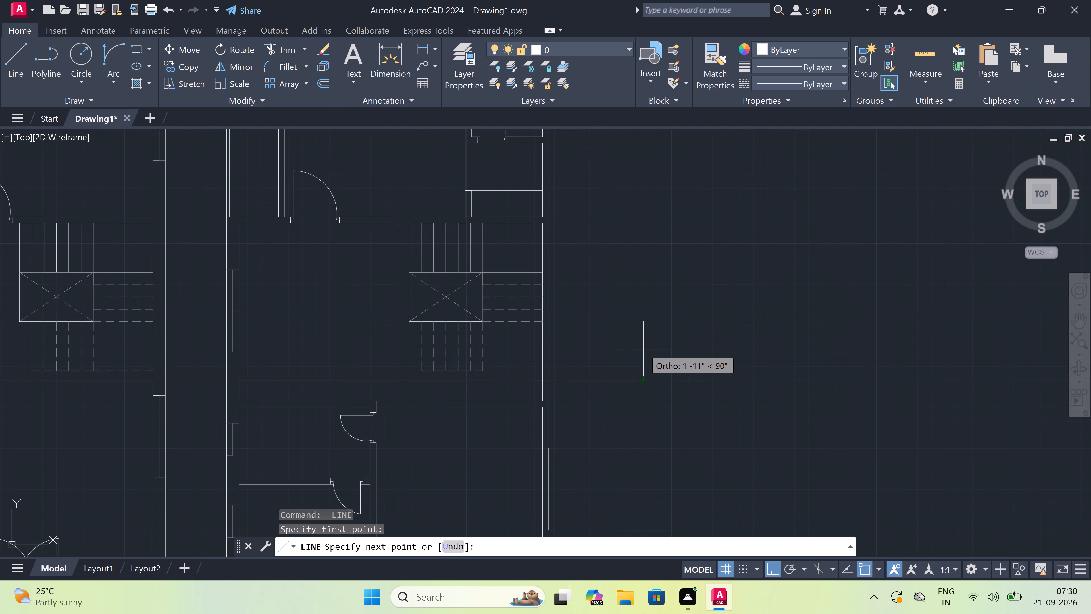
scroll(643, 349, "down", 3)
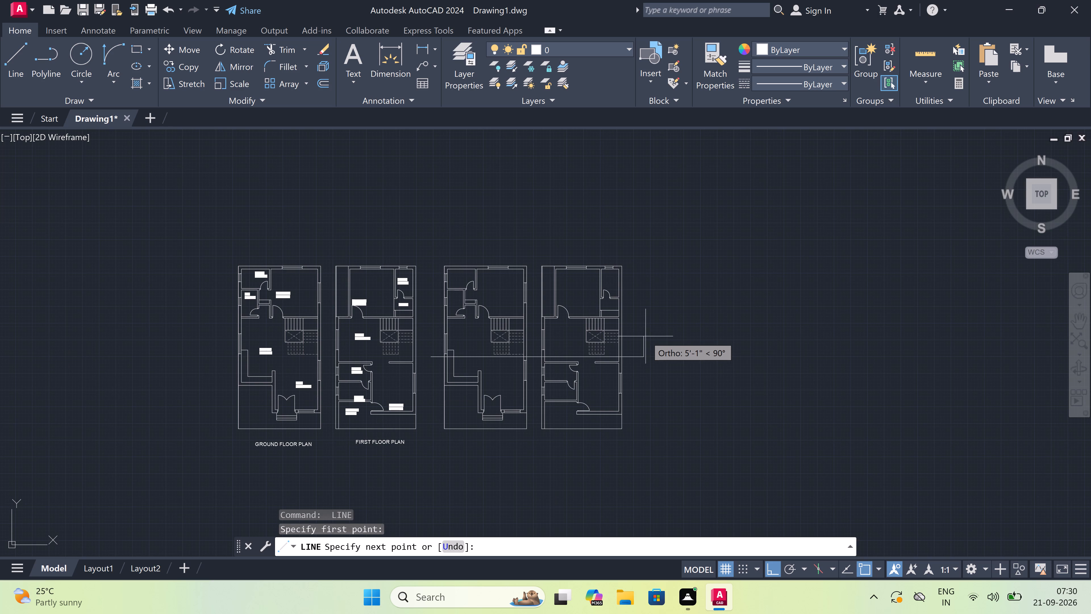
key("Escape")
Draw a short vertical line upward from the long horizontal line, just outside the copied first floor plan's east wall.
scroll(635, 352, "up", 2)
key("space")
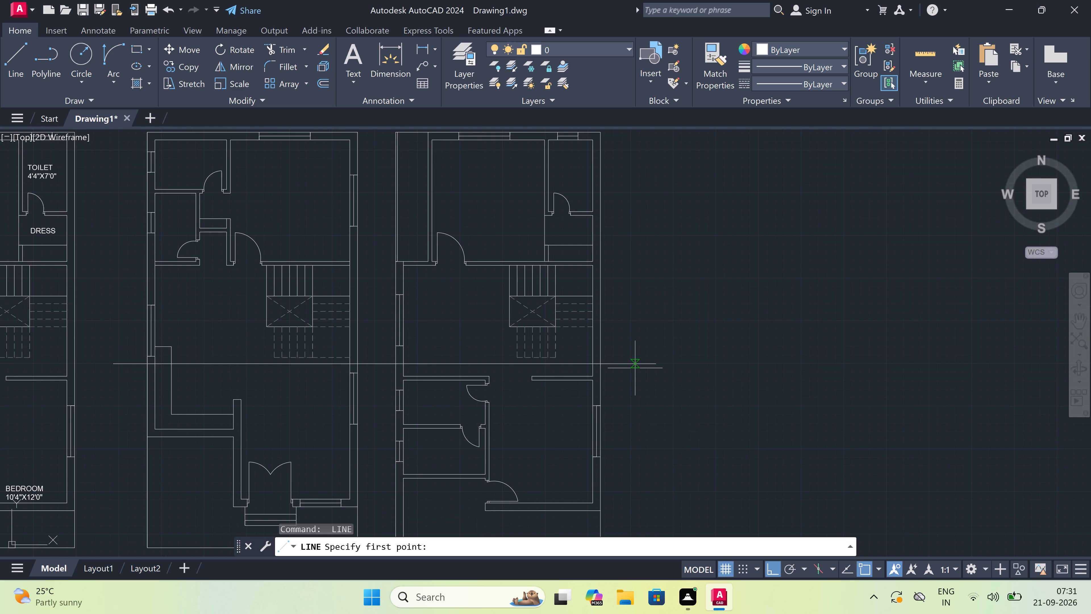
left_click(627, 363)
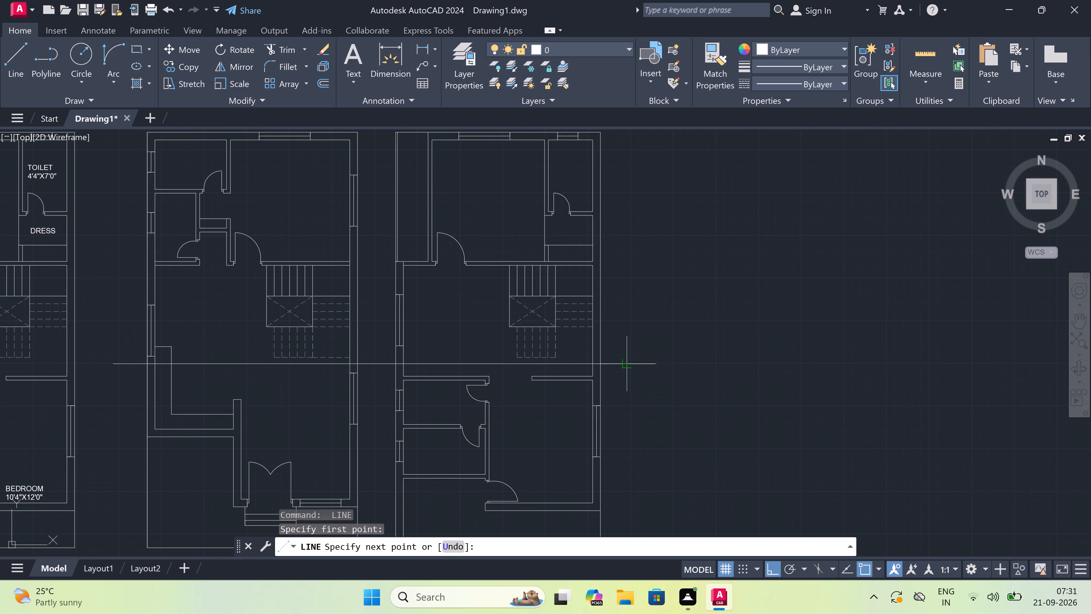
left_click(625, 324)
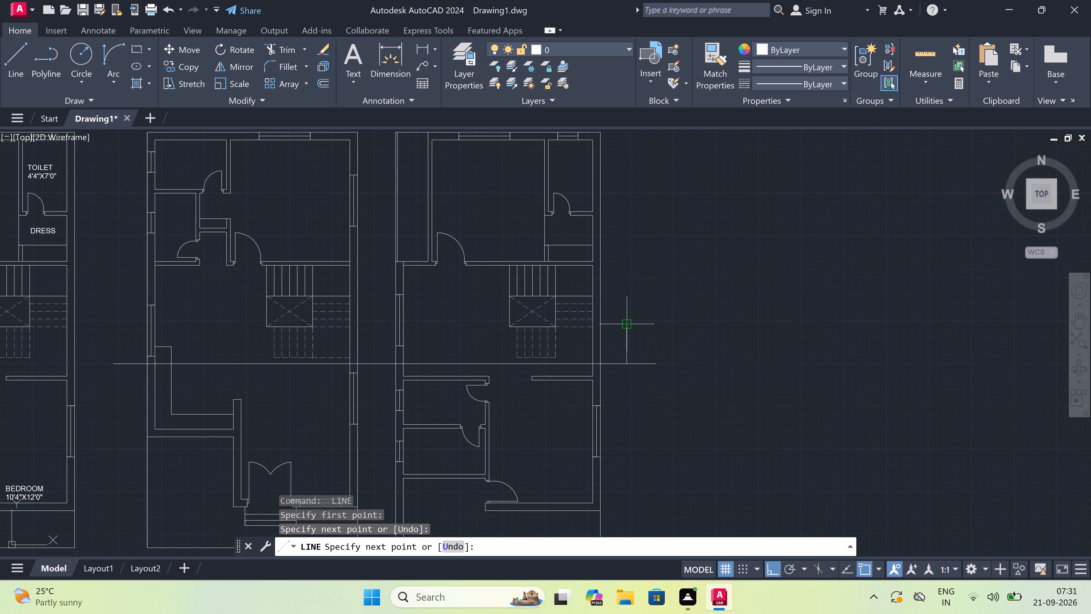
key("Escape")
Trim the part of the horizontal line that overhangs beyond the short vertical line.
type("TR")
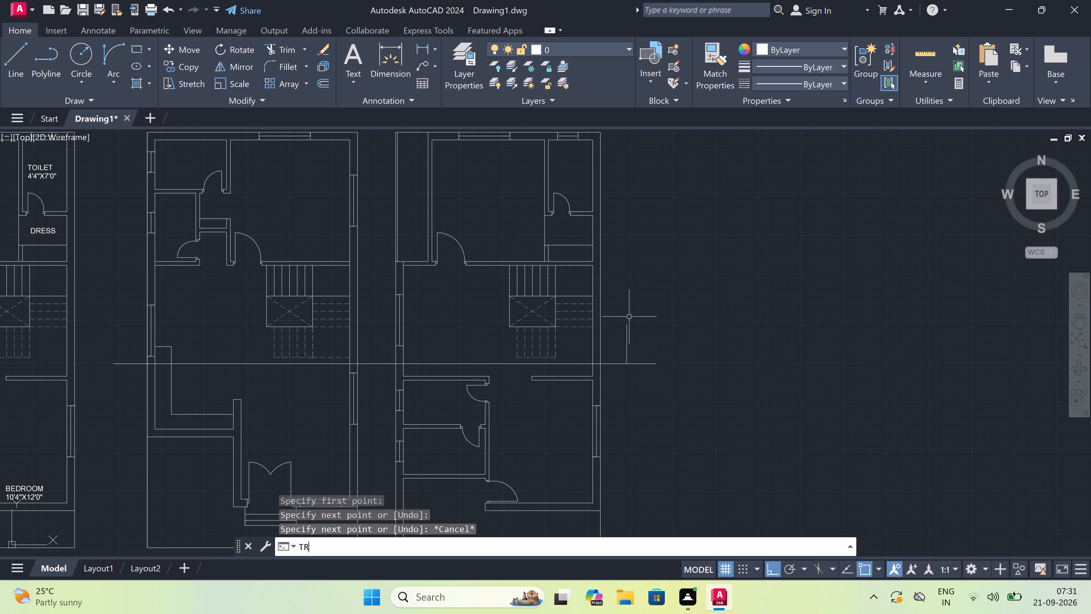
key("space")
left_click_drag(644, 341, 647, 358)
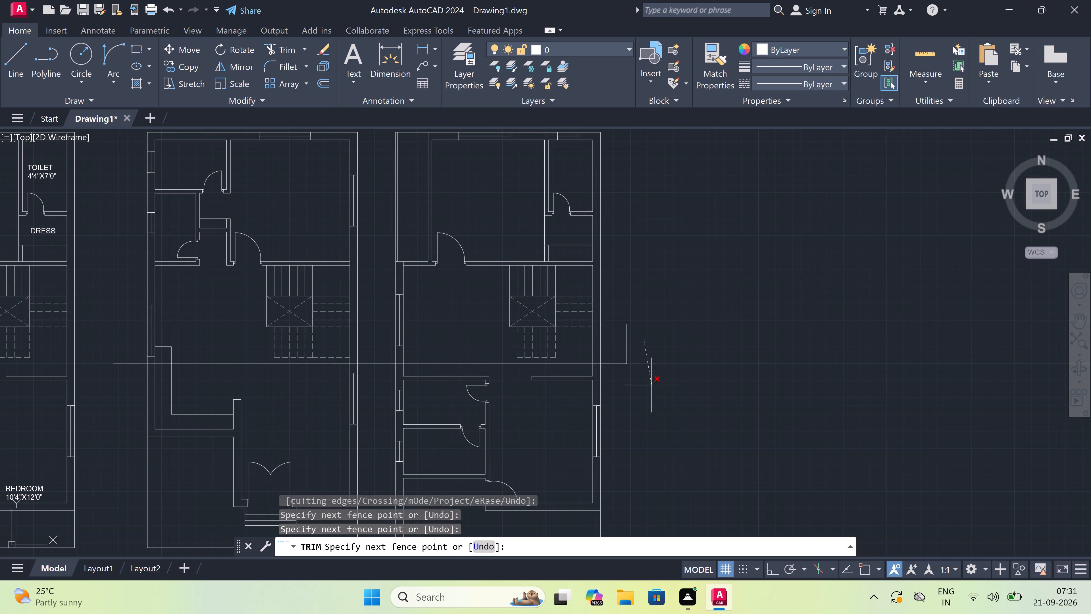
left_click(651, 385)
key("Escape")
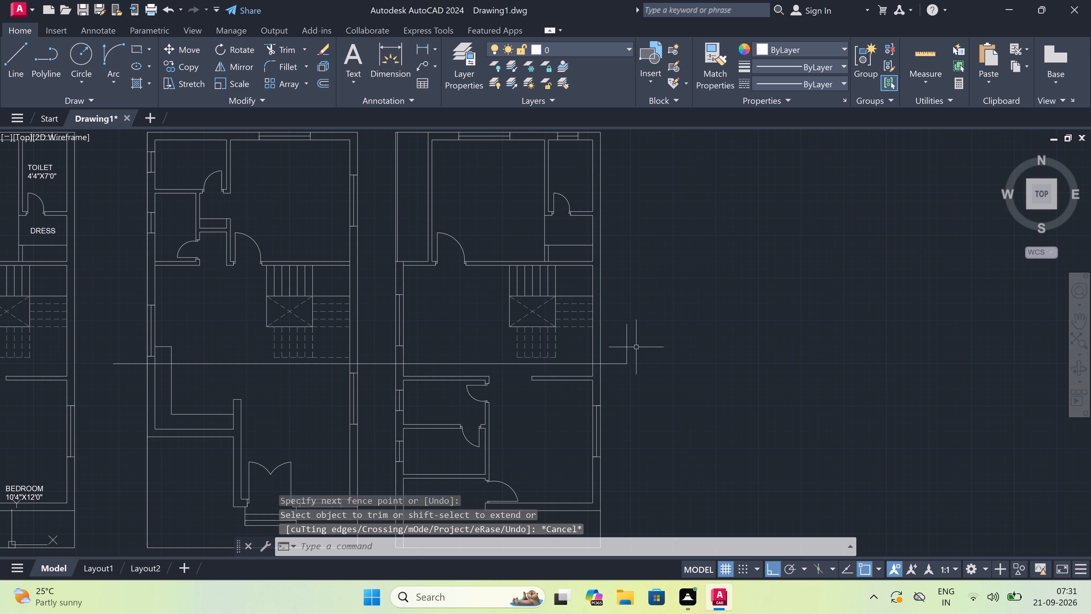
Add the multiline text A just above the upper end of the short vertical line.
type("MT")
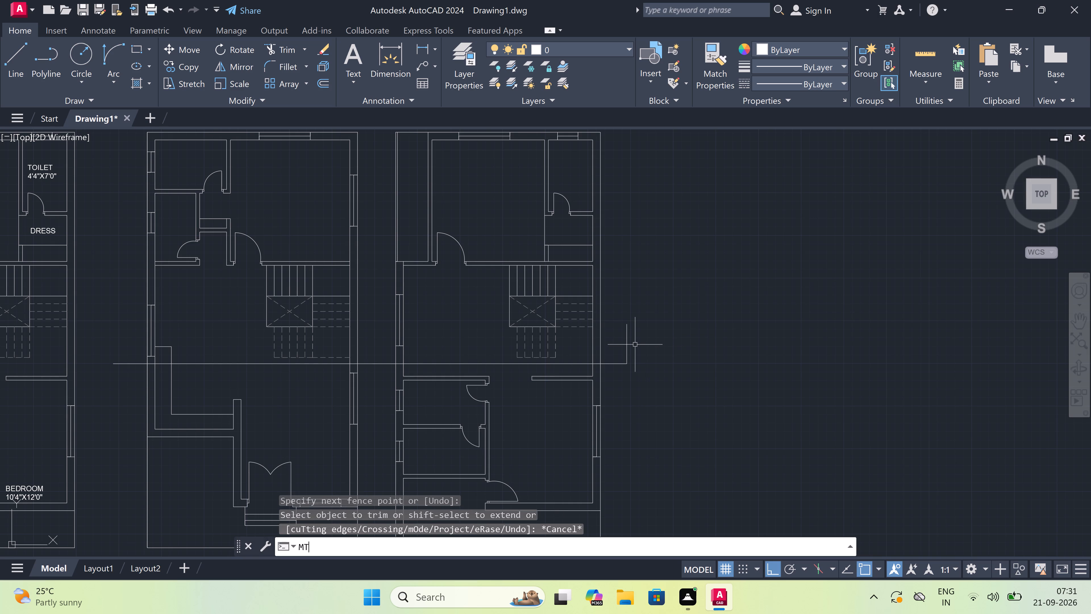
key("space")
left_click(624, 302)
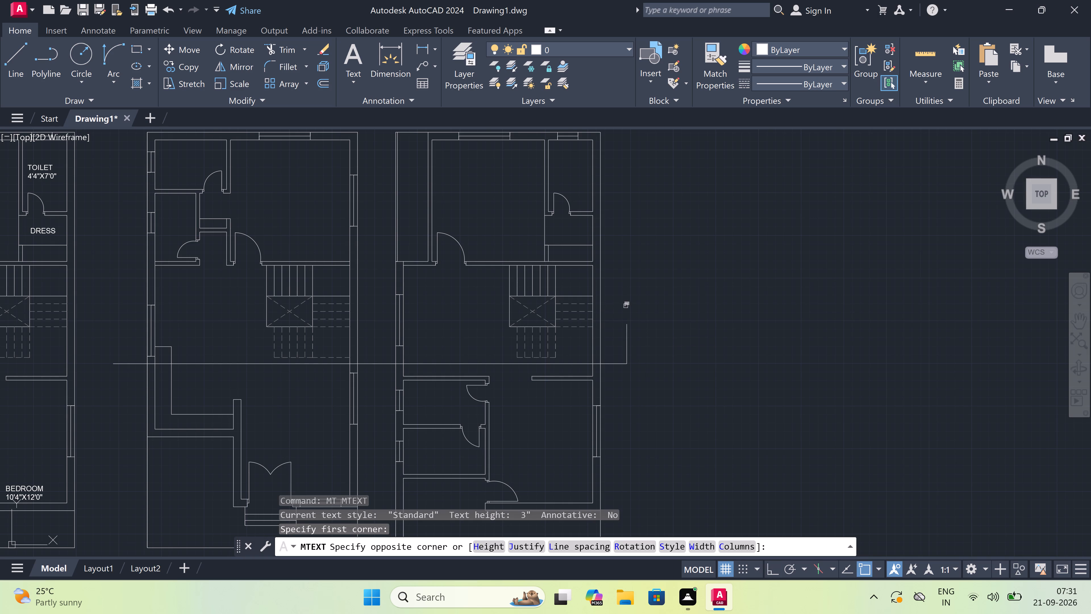
left_click(641, 318)
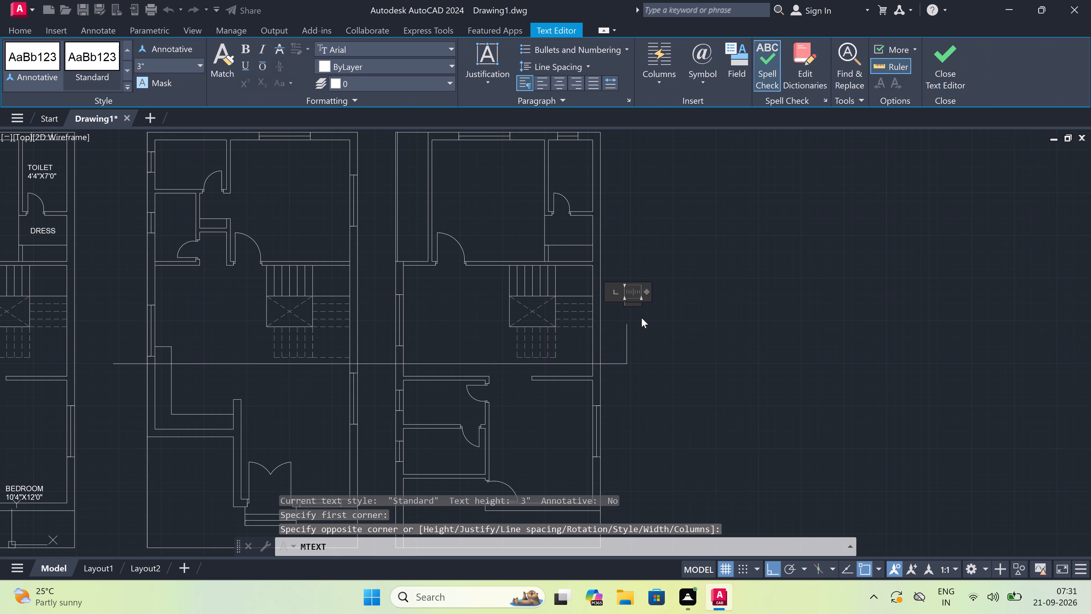
key("a")
left_click(641, 317)
Set the text height of the letter A to 1'.
left_click(632, 294)
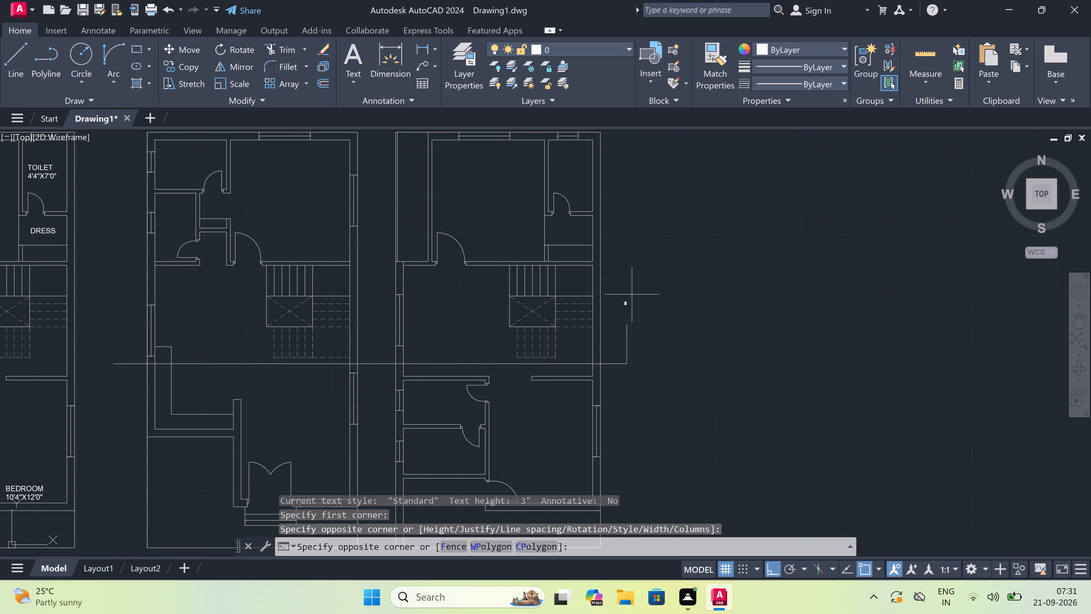
left_click(622, 310)
right_click(640, 262)
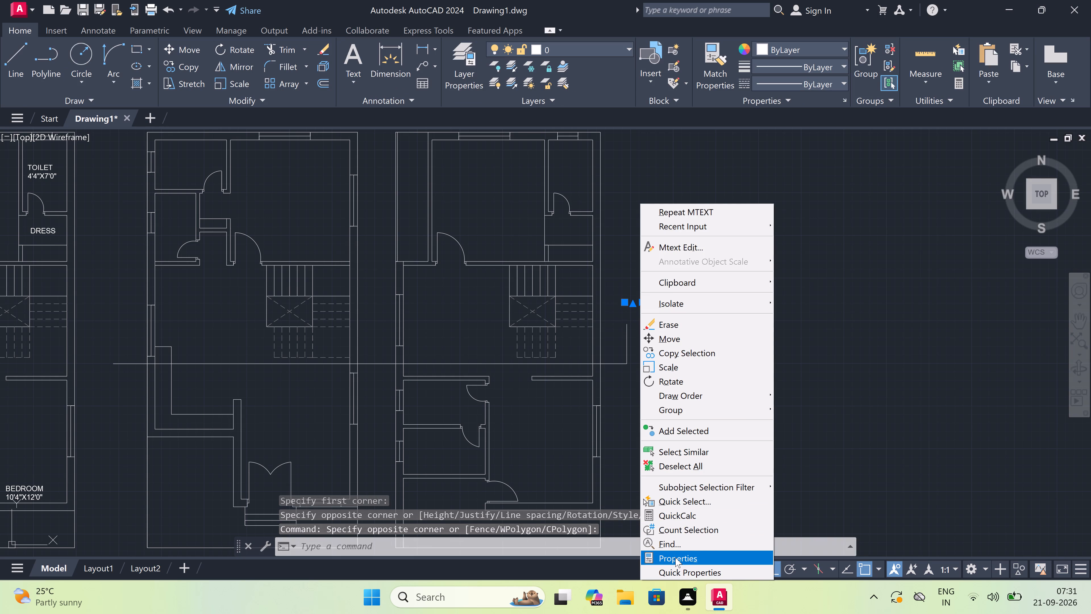
double_click(675, 557)
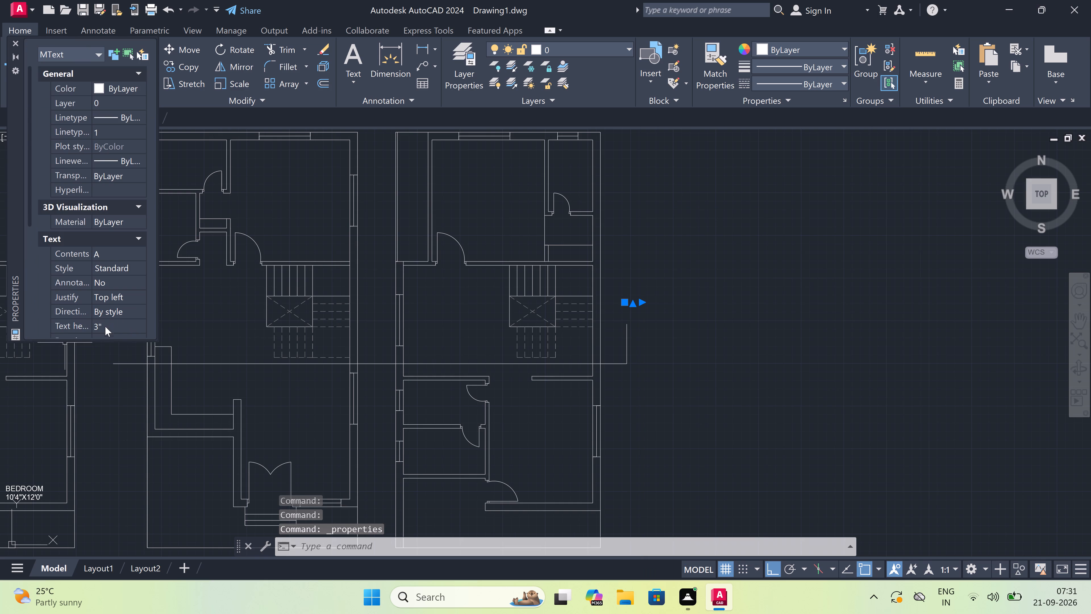
double_click(117, 328)
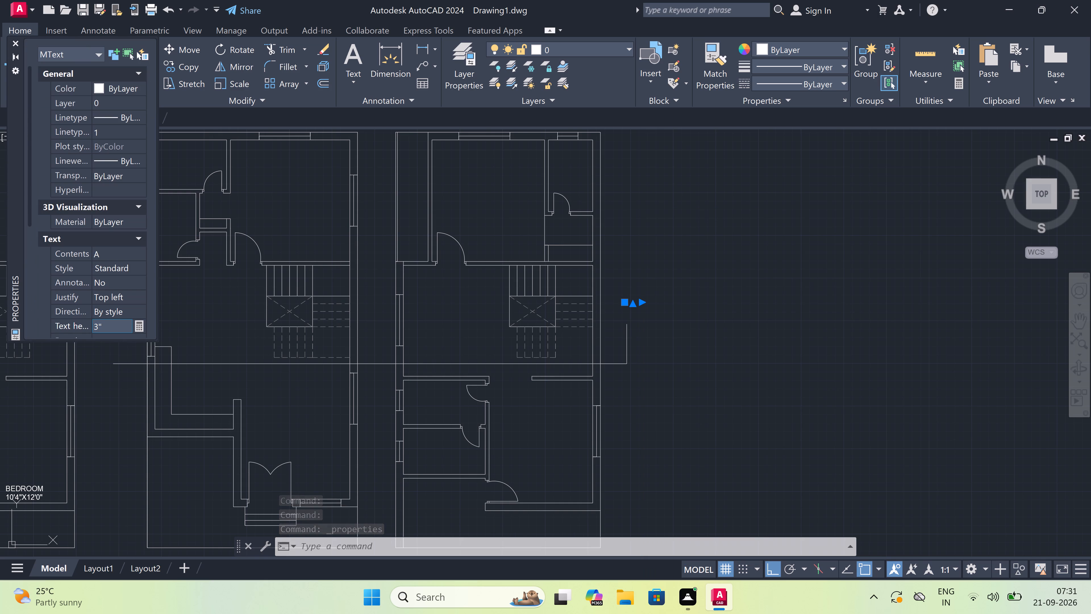
key("BackSpace")
key("BackSpace")
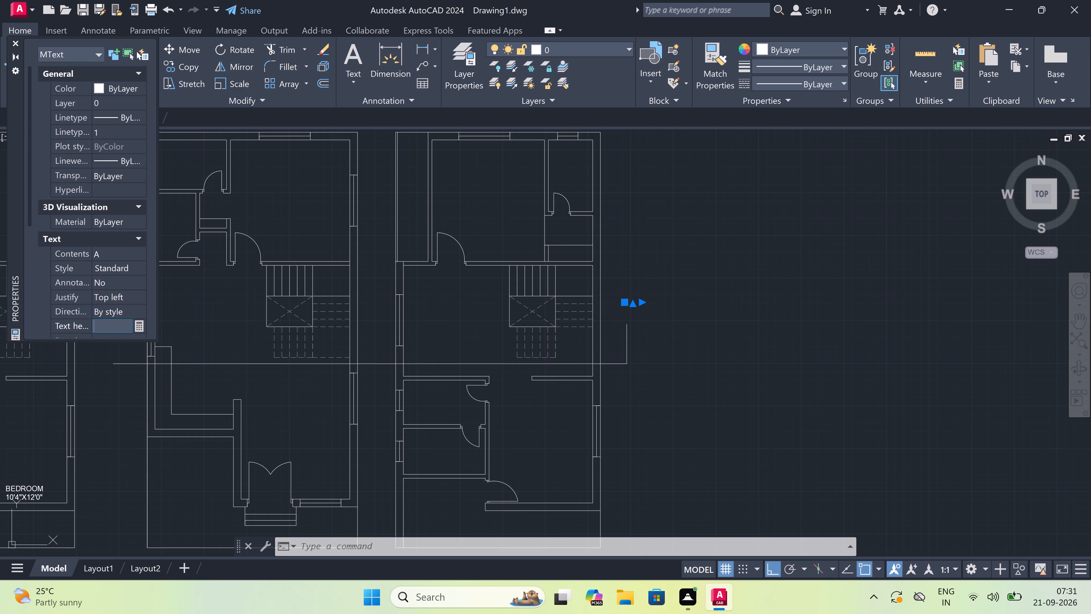
type("1'")
left_click(240, 294)
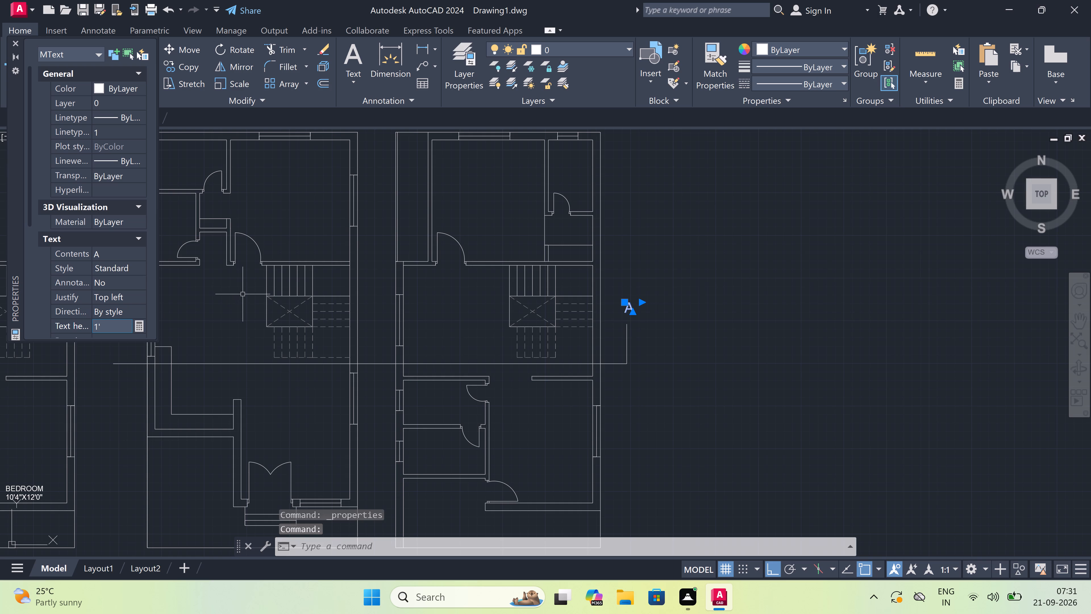
key("Escape")
Shift the letter A slightly west so it sits more centrally above the short vertical section line.
scroll(328, 274, "down", 1)
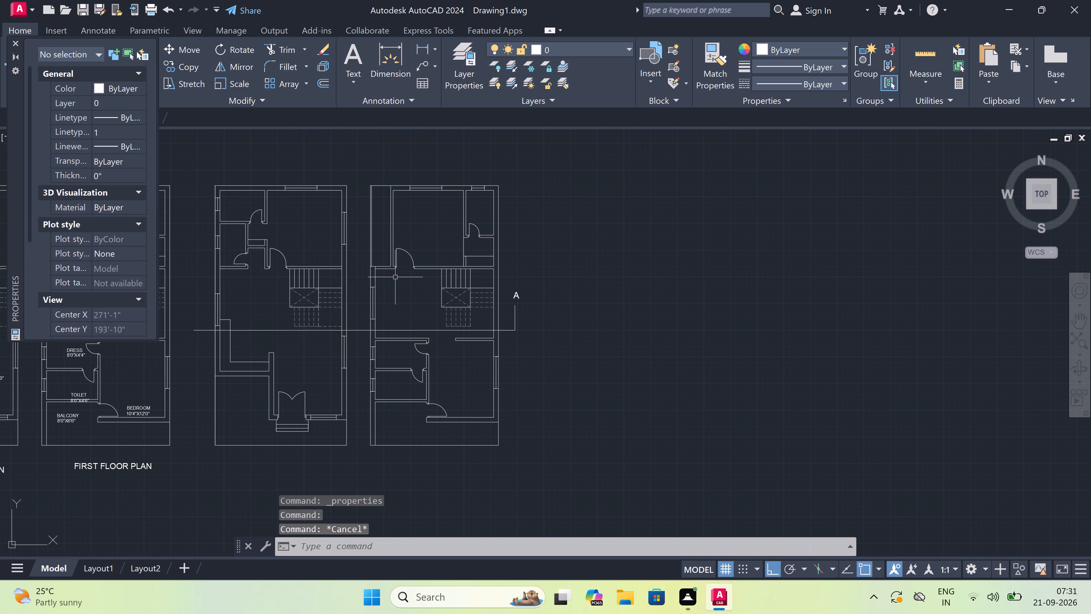
scroll(442, 286, "up", 2)
scroll(553, 298, "up", 2)
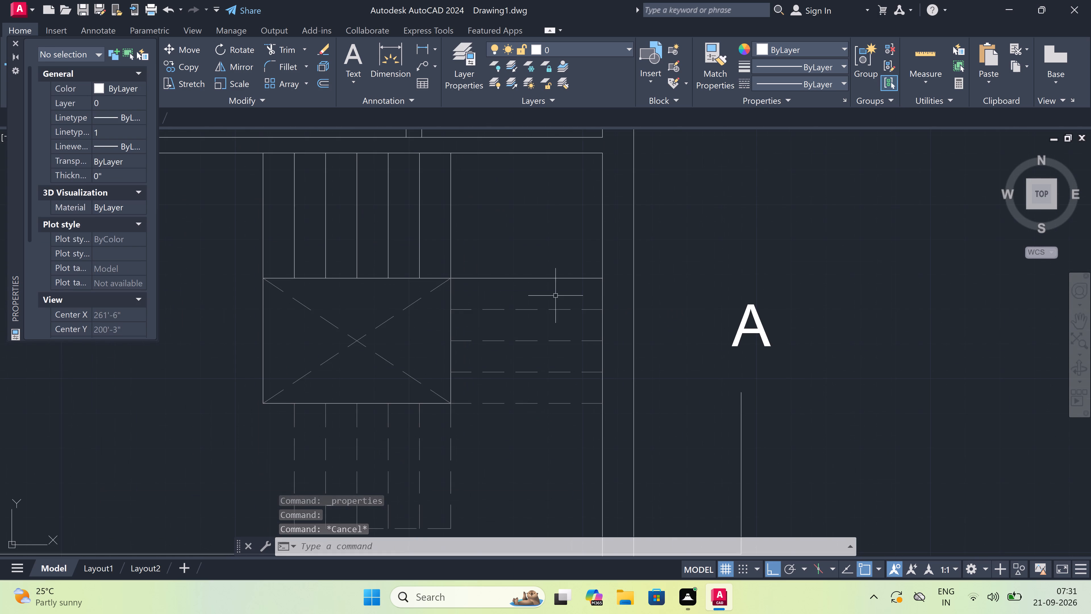
scroll(761, 300, "down", 2)
scroll(761, 300, "up", 1)
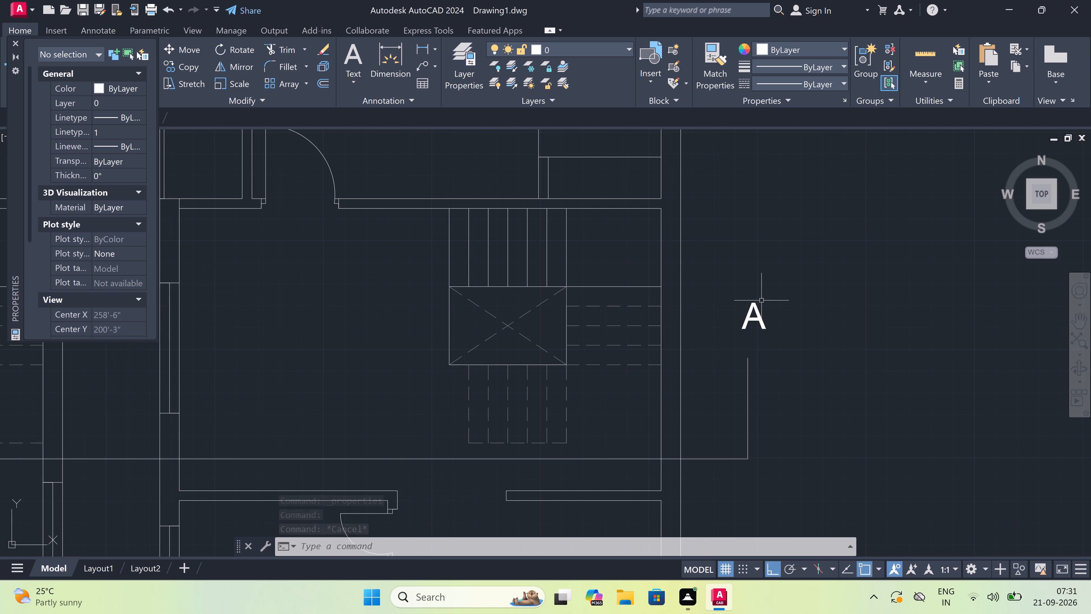
double_click(764, 306)
left_click(739, 319)
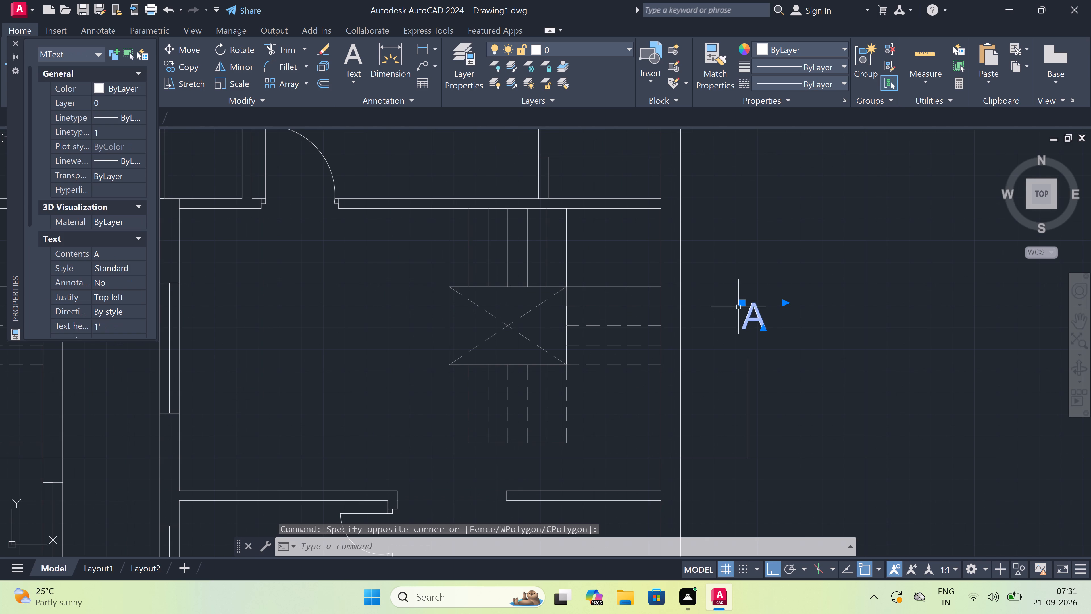
left_click(740, 304)
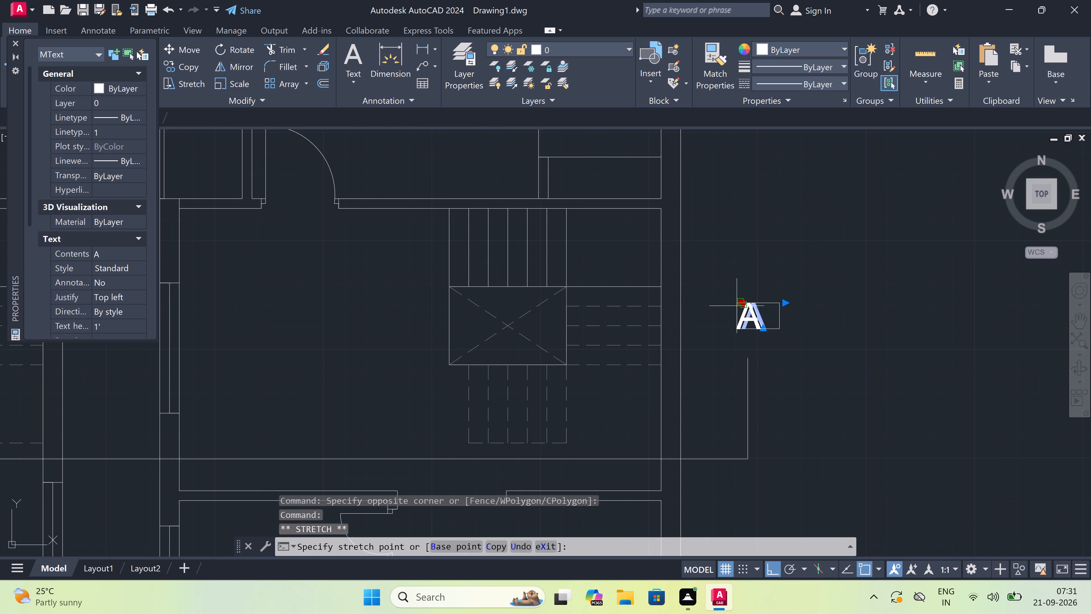
scroll(735, 304, "up", 3)
left_click(723, 307)
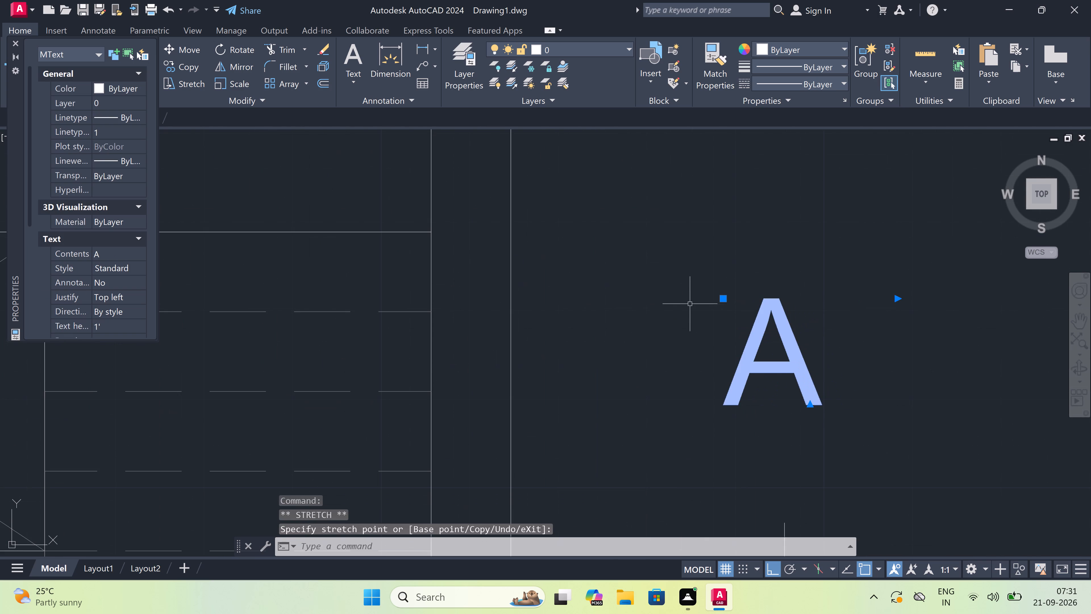
key("Escape")
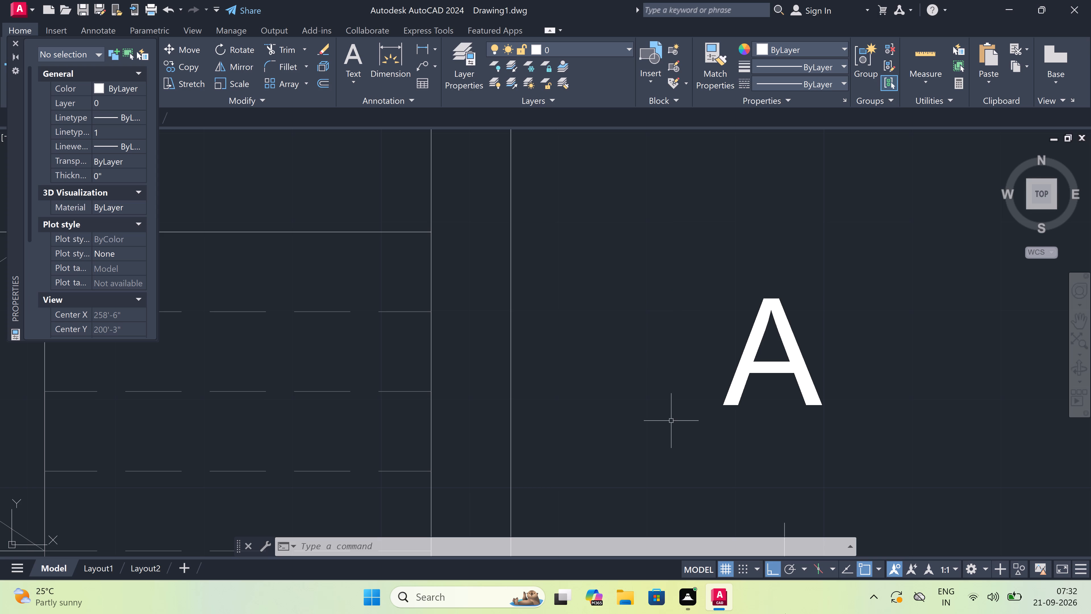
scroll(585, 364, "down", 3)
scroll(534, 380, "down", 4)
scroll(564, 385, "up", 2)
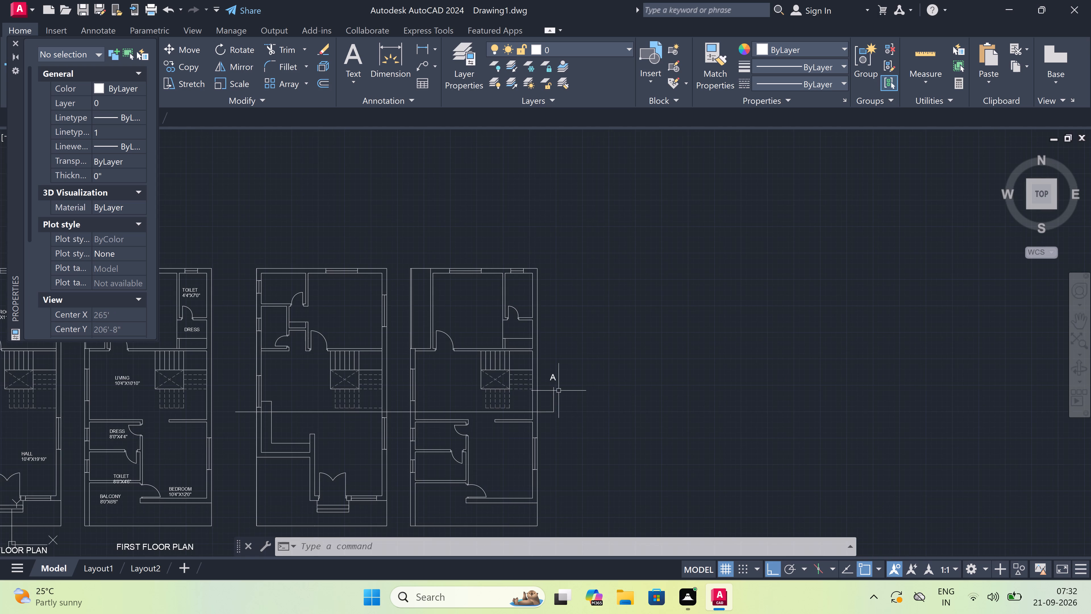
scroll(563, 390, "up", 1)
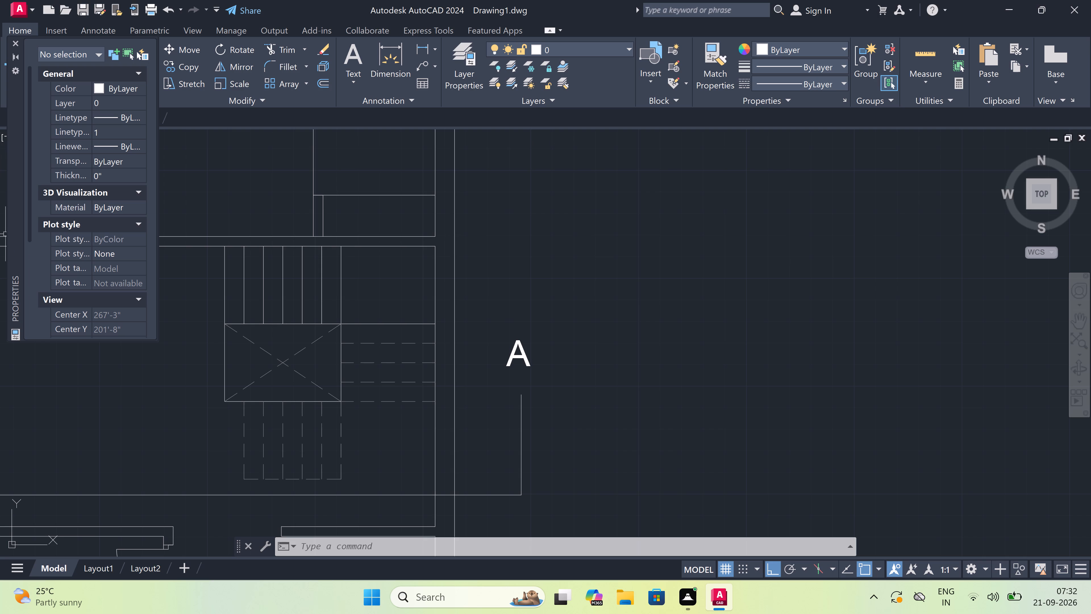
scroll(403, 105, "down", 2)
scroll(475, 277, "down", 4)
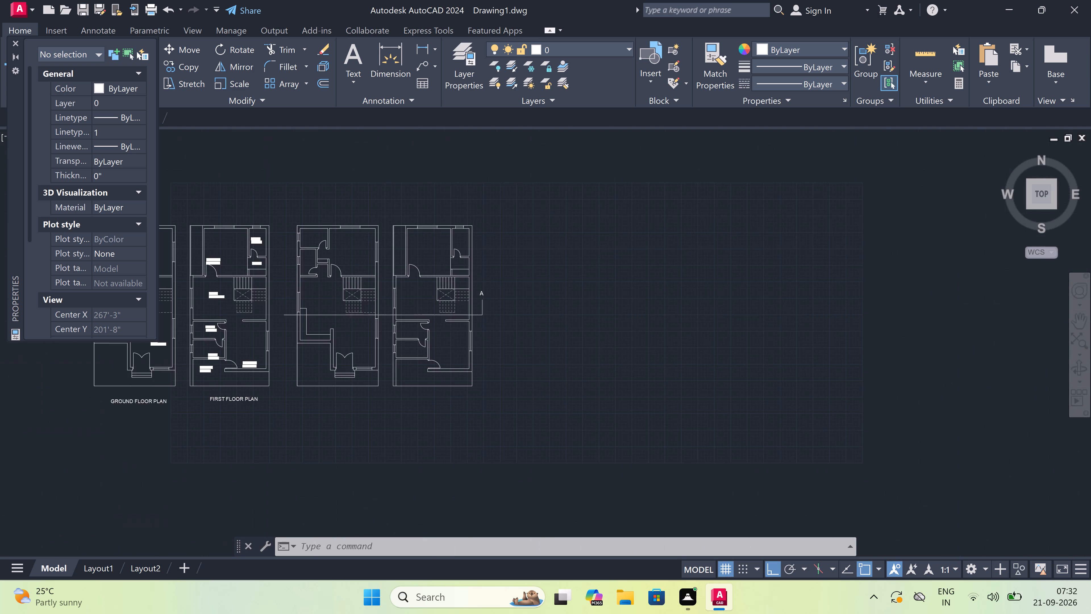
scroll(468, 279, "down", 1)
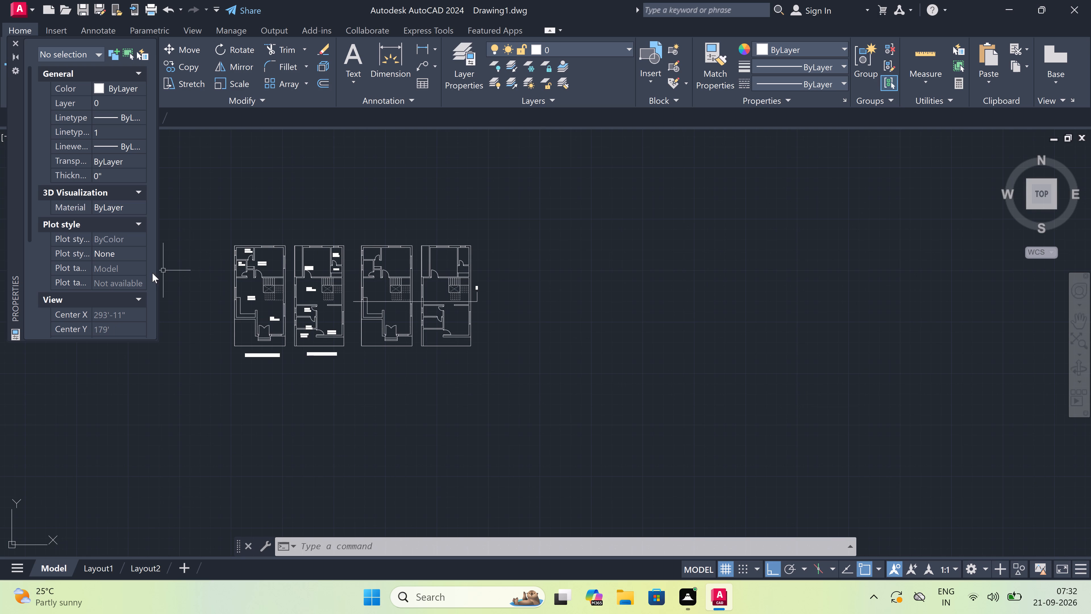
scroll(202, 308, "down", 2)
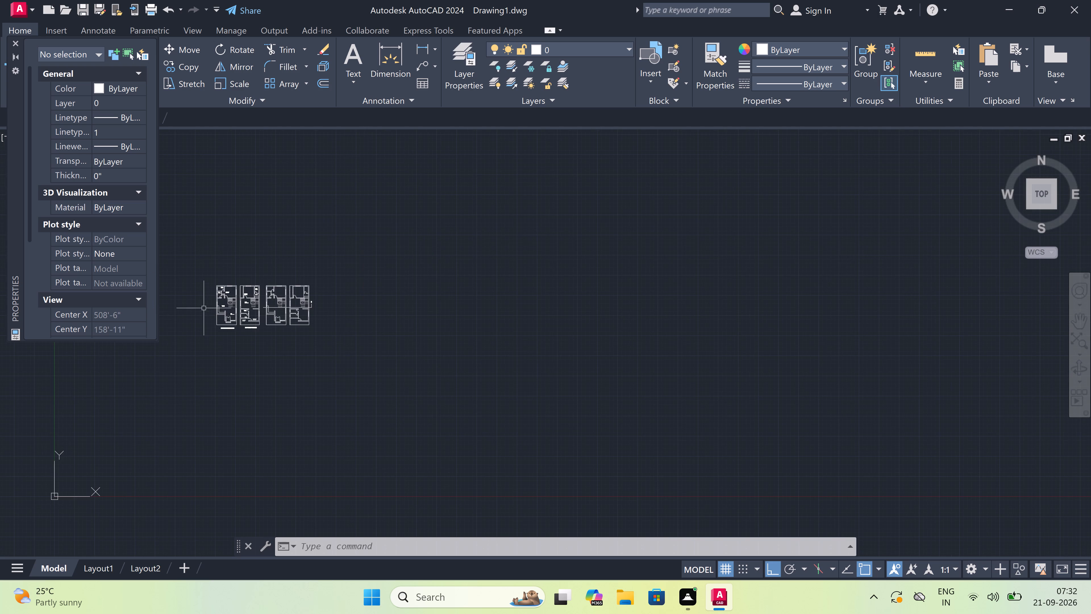
Draw vertical construction lines through the labelled ground floor plan's west outer wall face and the hall west wall's outer face.
scroll(185, 292, "up", 4)
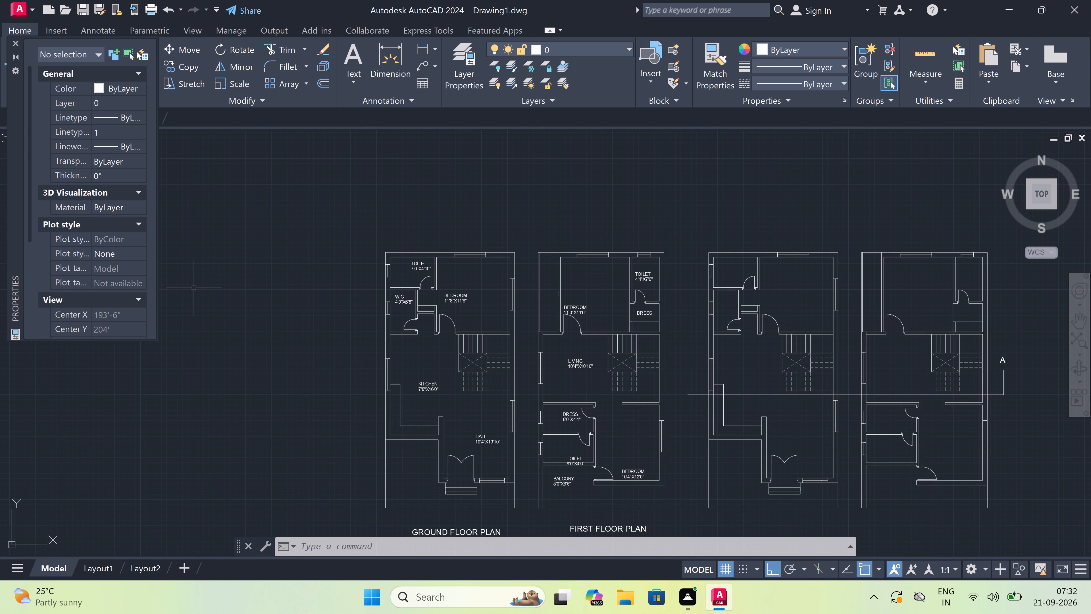
key("x")
type("L")
key("space")
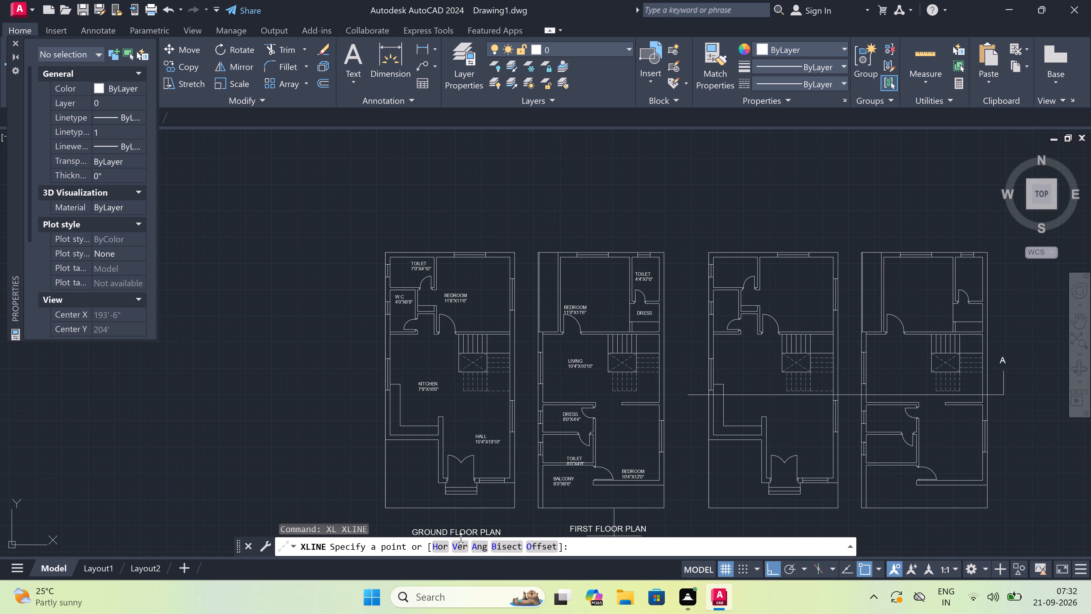
left_click(460, 545)
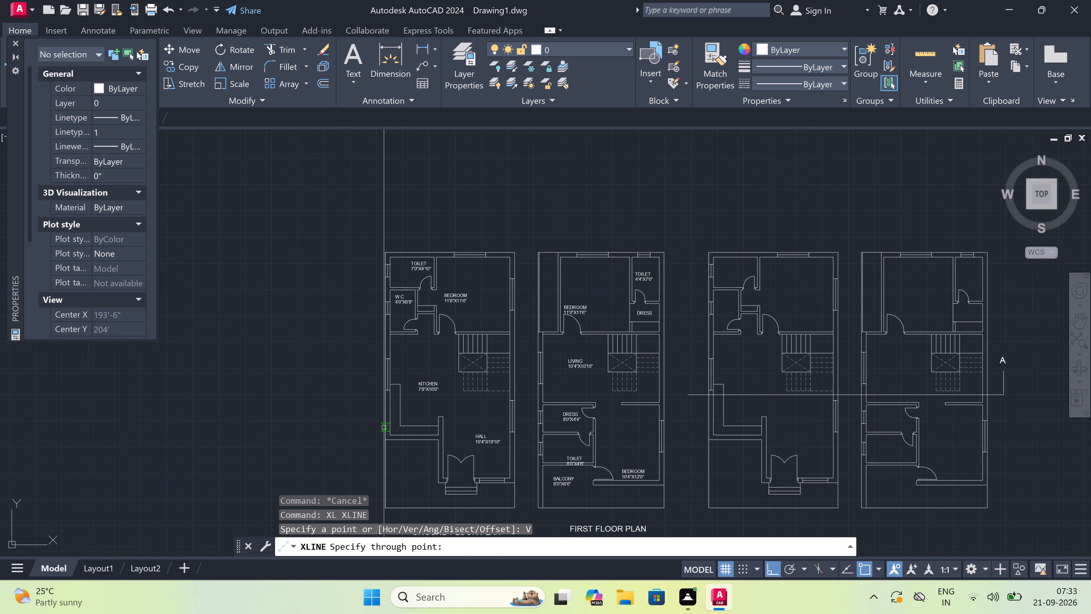
scroll(384, 445, "up", 2)
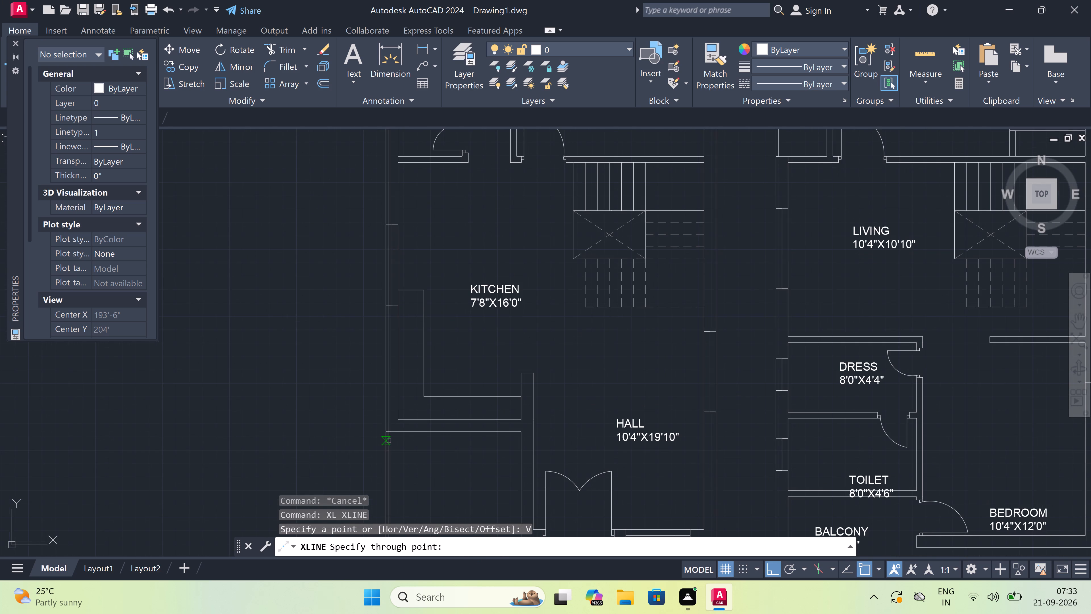
left_click(388, 431)
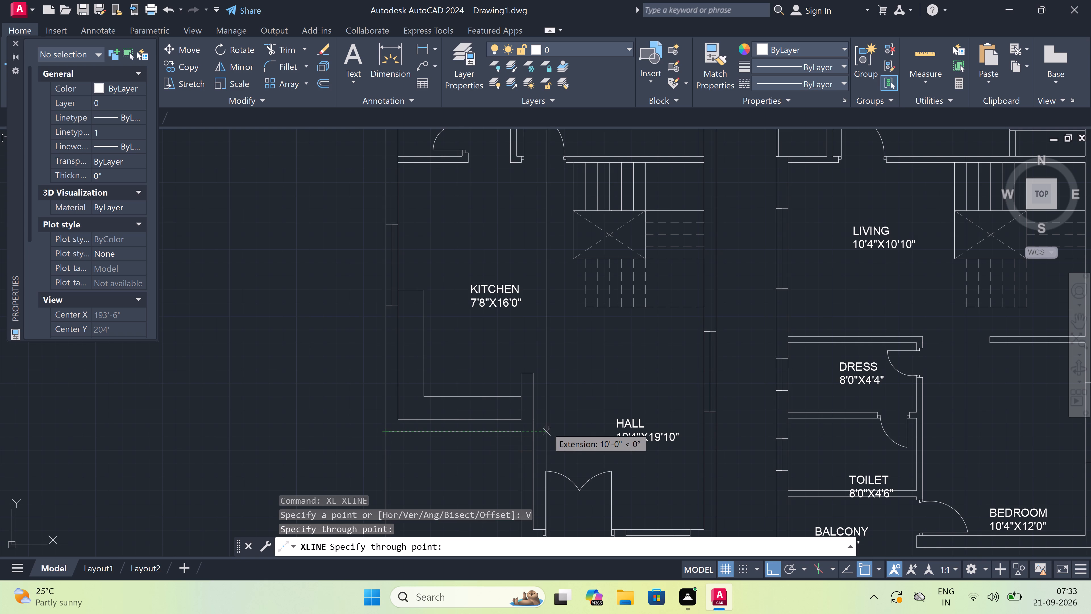
left_click(518, 434)
Add vertical construction lines through the wall corners on both sides of the ground floor plan's entrance double door.
scroll(519, 433, "down", 3)
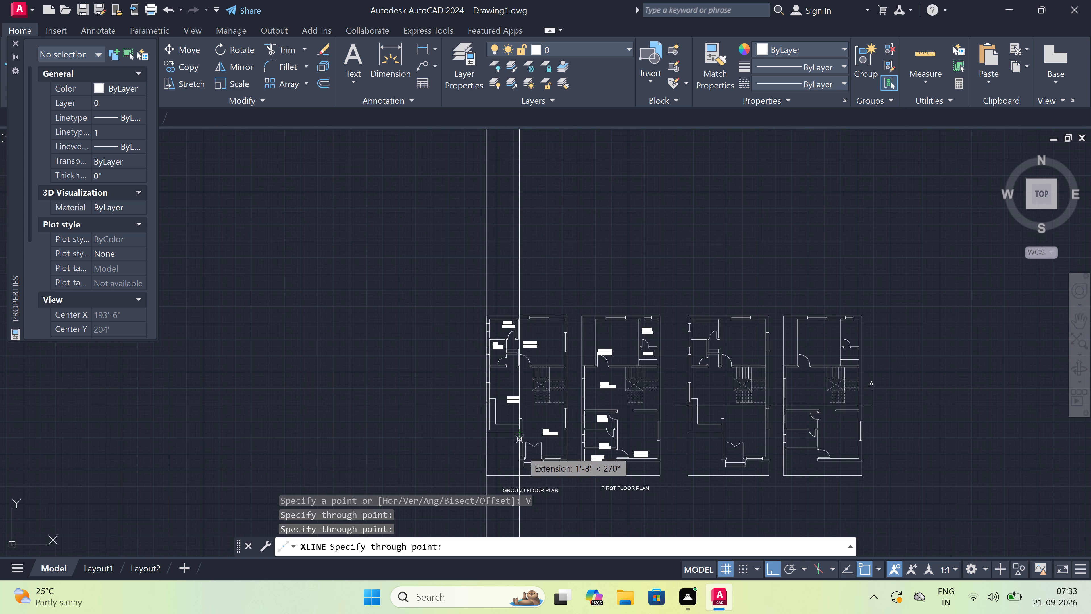
scroll(524, 476, "up", 4)
scroll(512, 371, "up", 2)
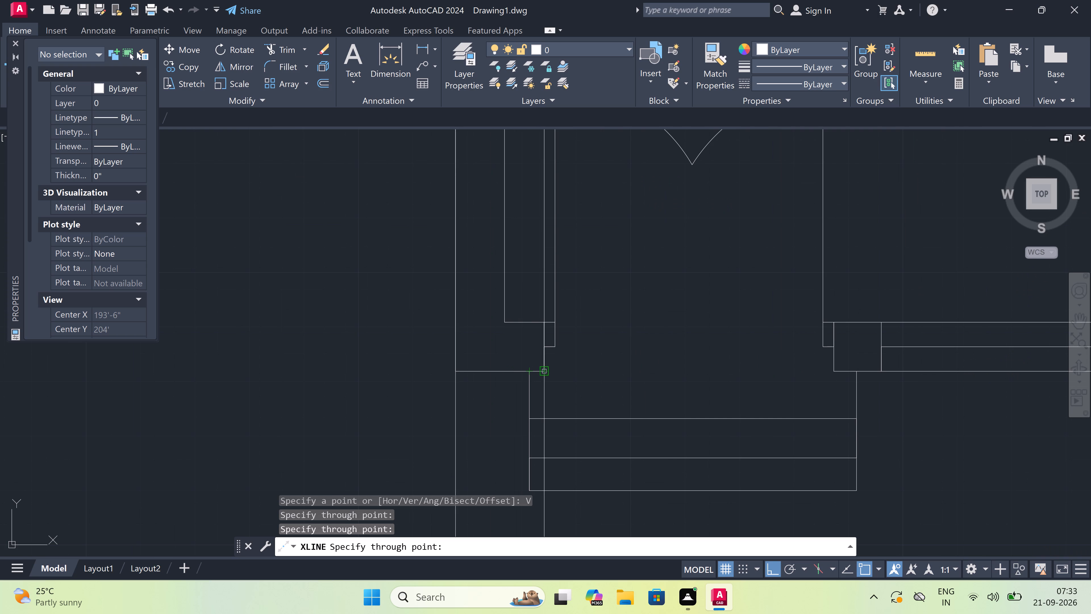
left_click(541, 374)
scroll(541, 374, "down", 3)
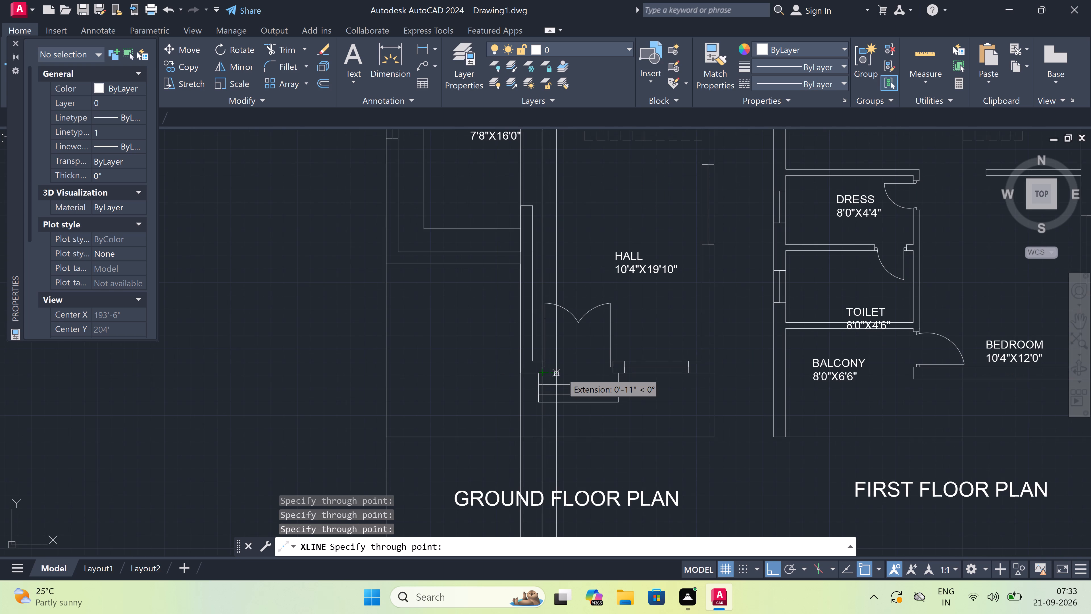
scroll(619, 366, "up", 3)
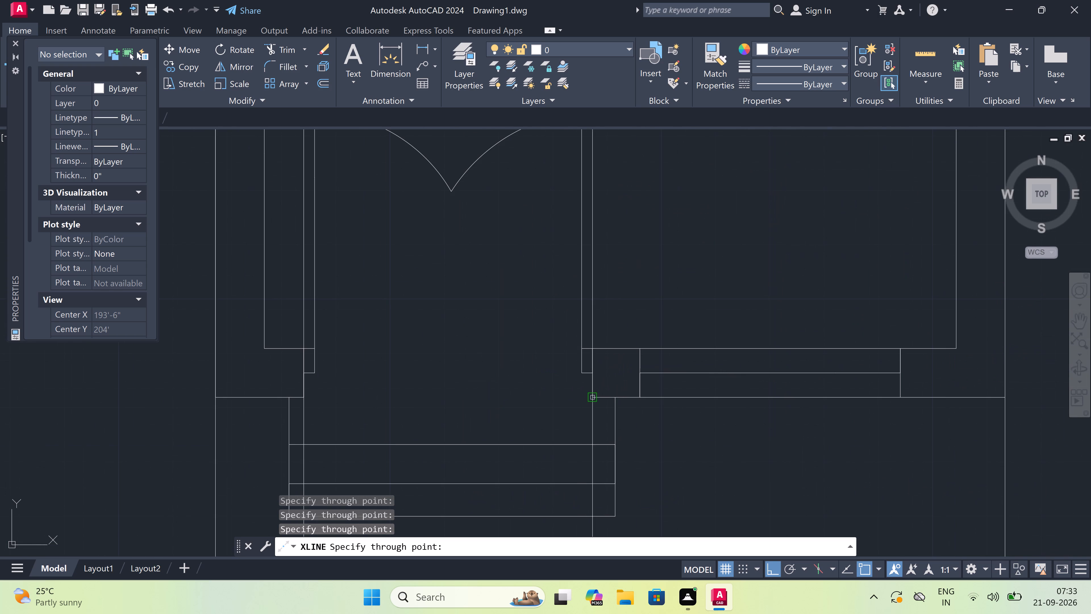
left_click(594, 395)
Add vertical construction lines through both ends of the hall's front window and the ground floor plan's east outer wall corner.
left_click(637, 400)
scroll(637, 400, "down", 1)
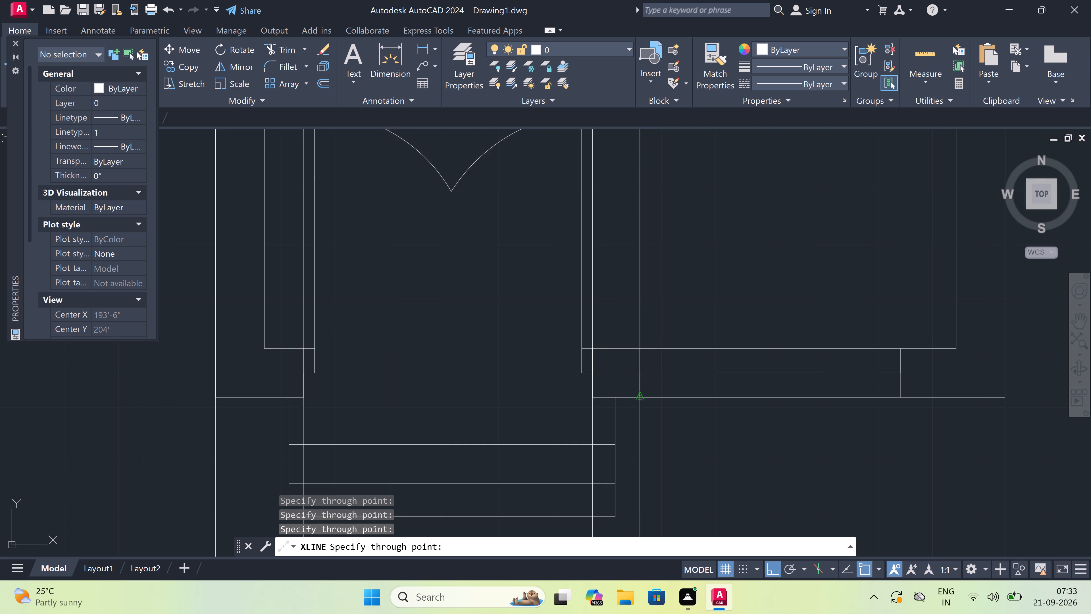
scroll(637, 400, "down", 1)
scroll(757, 395, "up", 2)
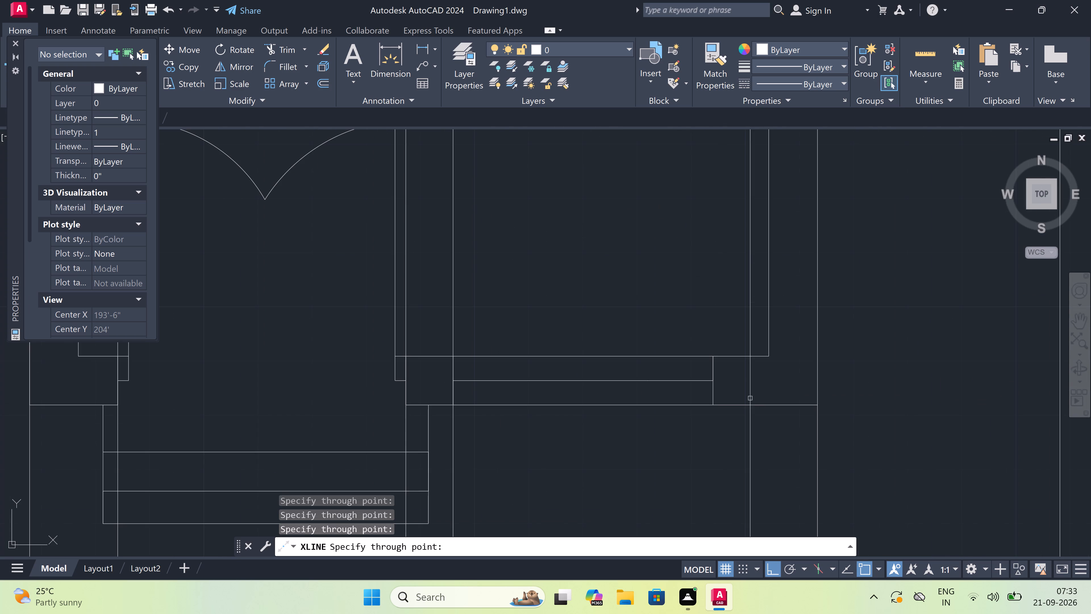
left_click(715, 408)
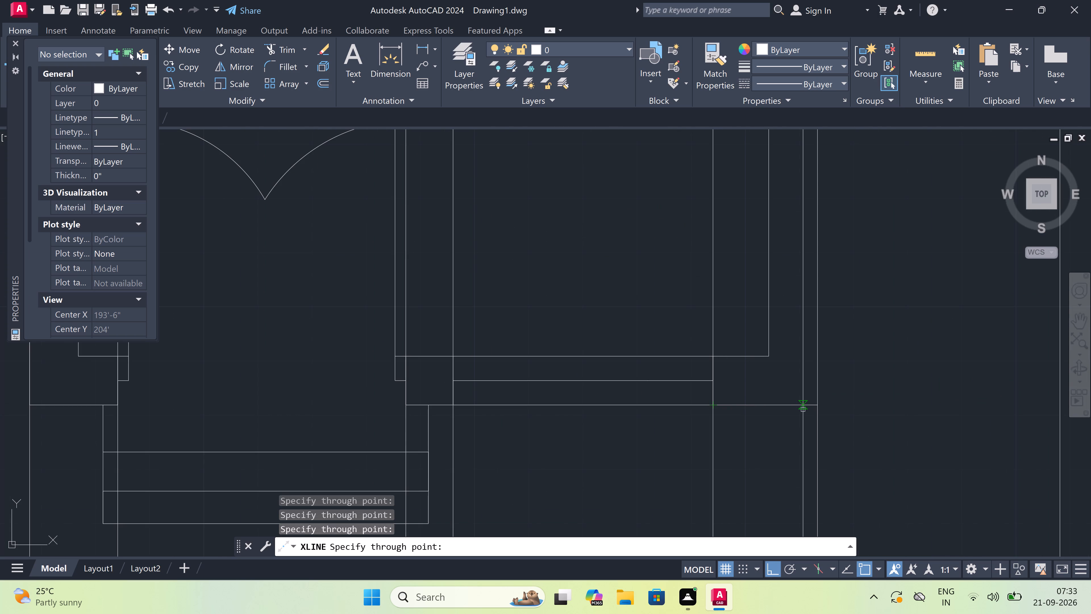
left_click(816, 400)
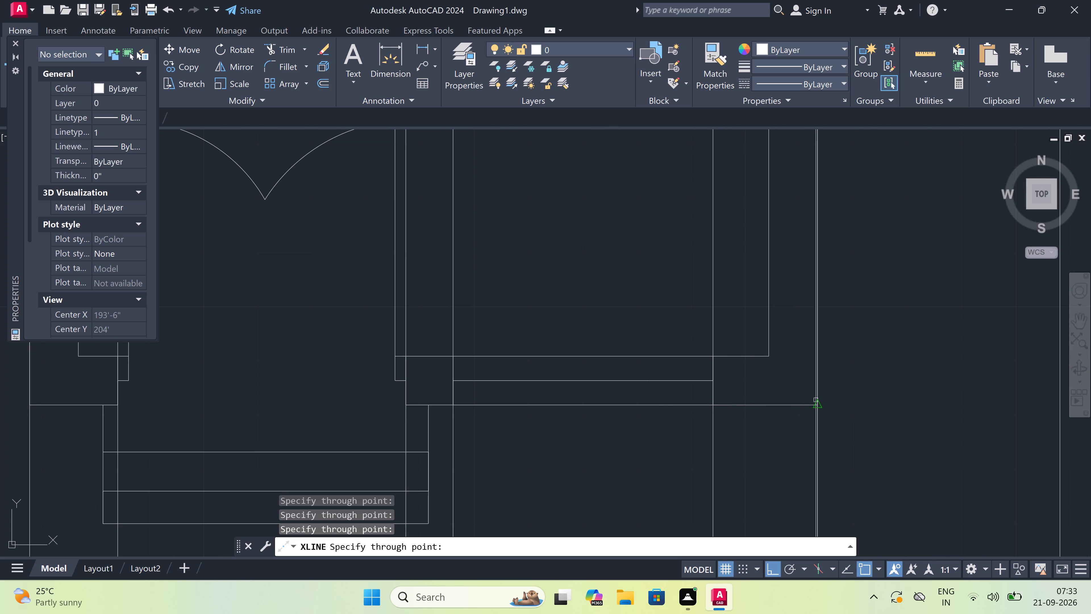
Add vertical construction lines through the labelled first floor plan's east outer wall corner and its west outer wall face.
scroll(653, 405, "down", 4)
scroll(697, 401, "down", 1)
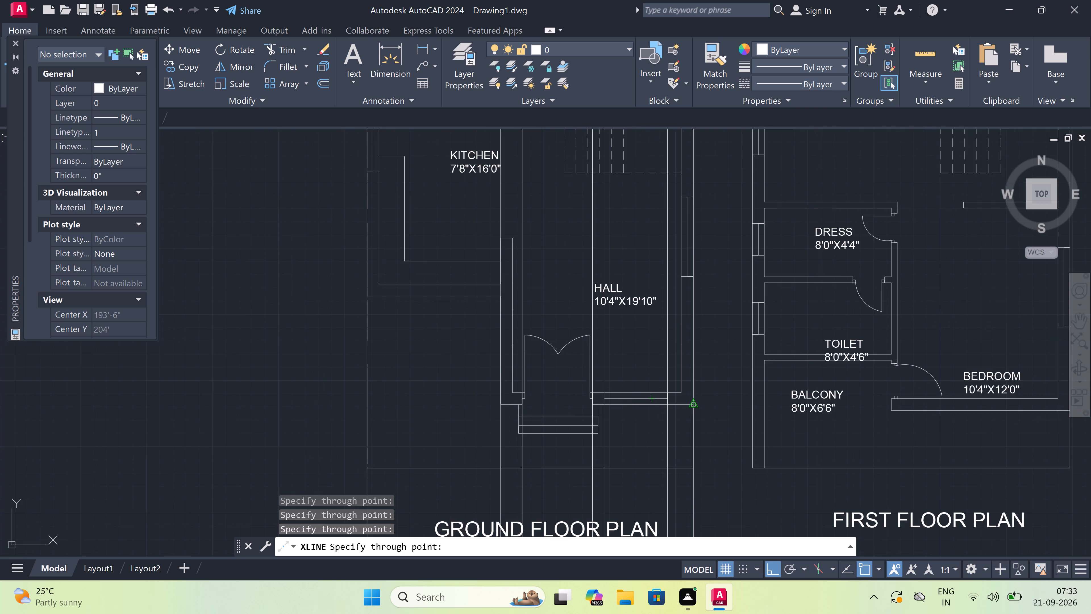
scroll(697, 401, "down", 1)
scroll(843, 385, "up", 2)
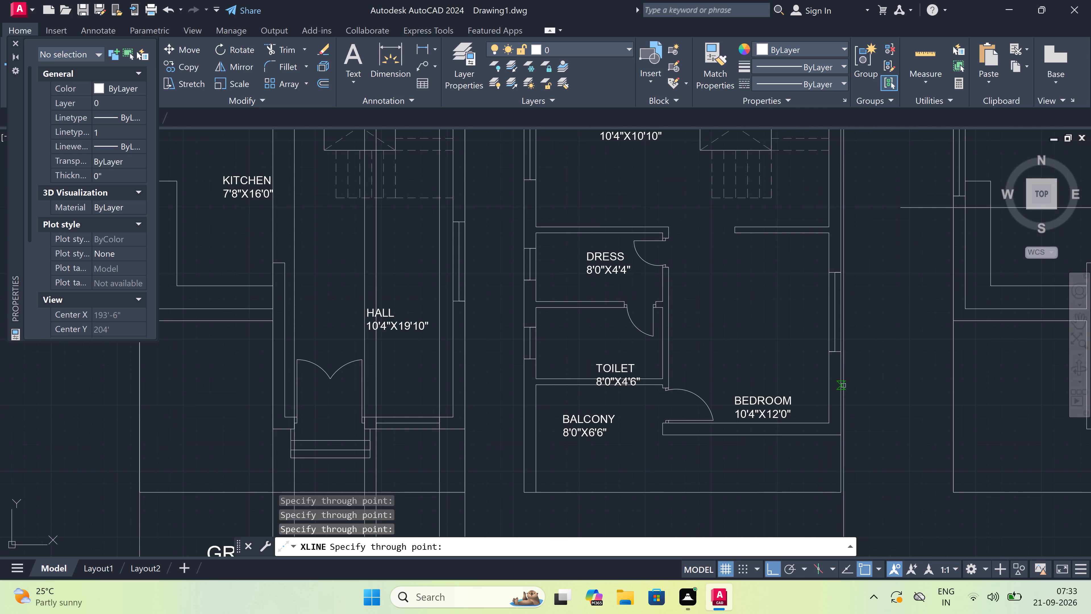
scroll(833, 436, "up", 1)
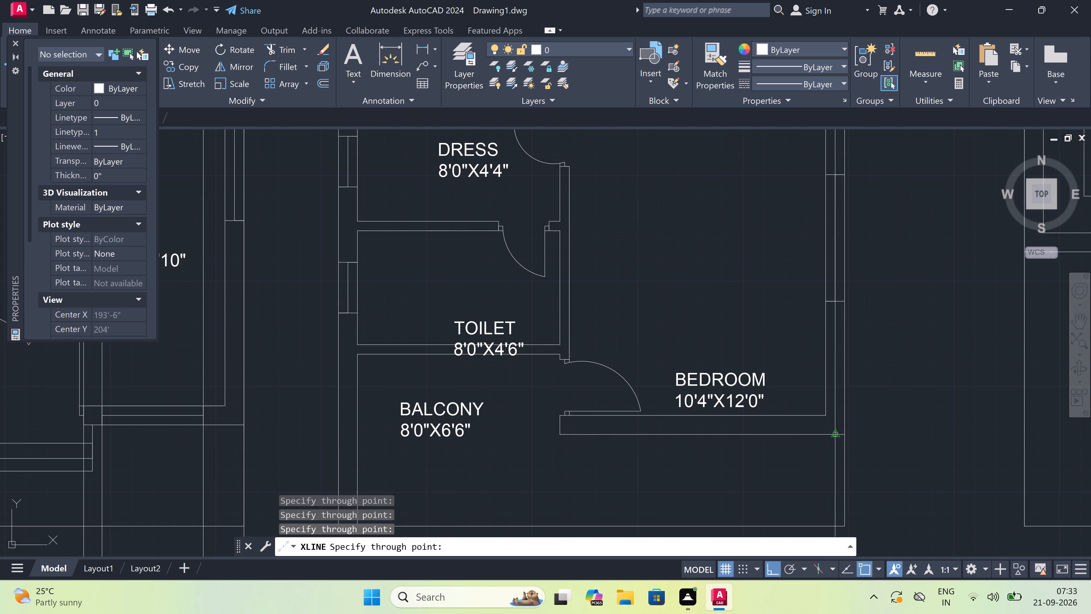
left_click(846, 437)
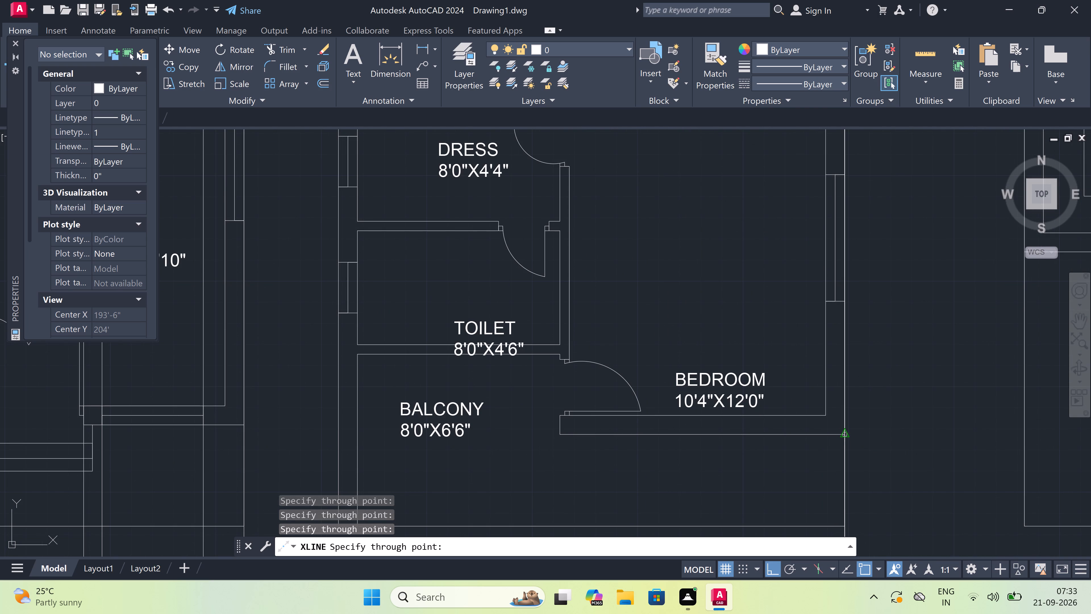
scroll(663, 441, "down", 1)
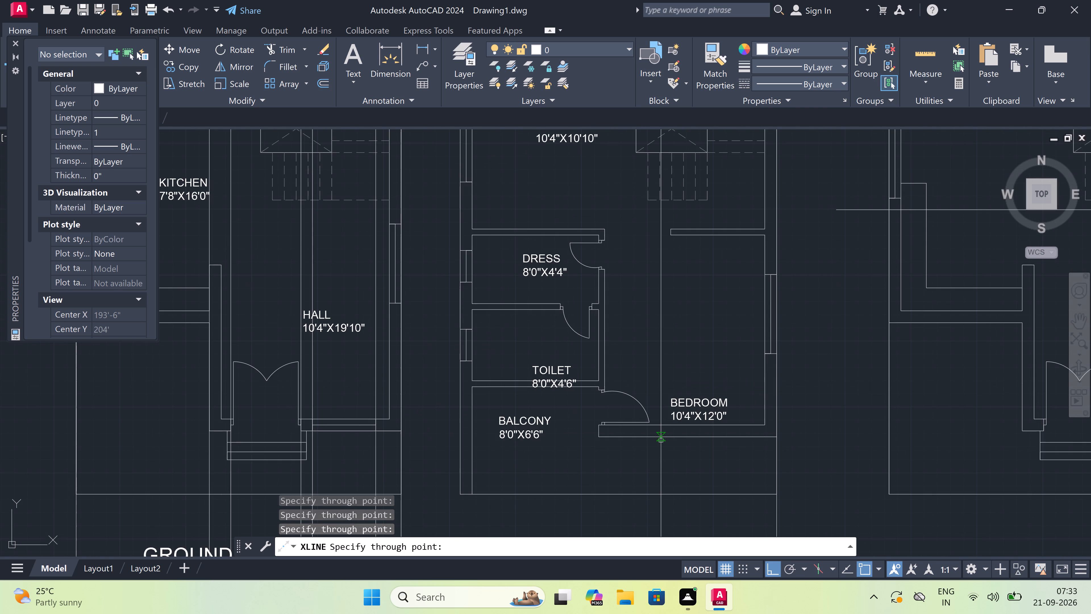
scroll(661, 440, "down", 2)
scroll(572, 430, "up", 3)
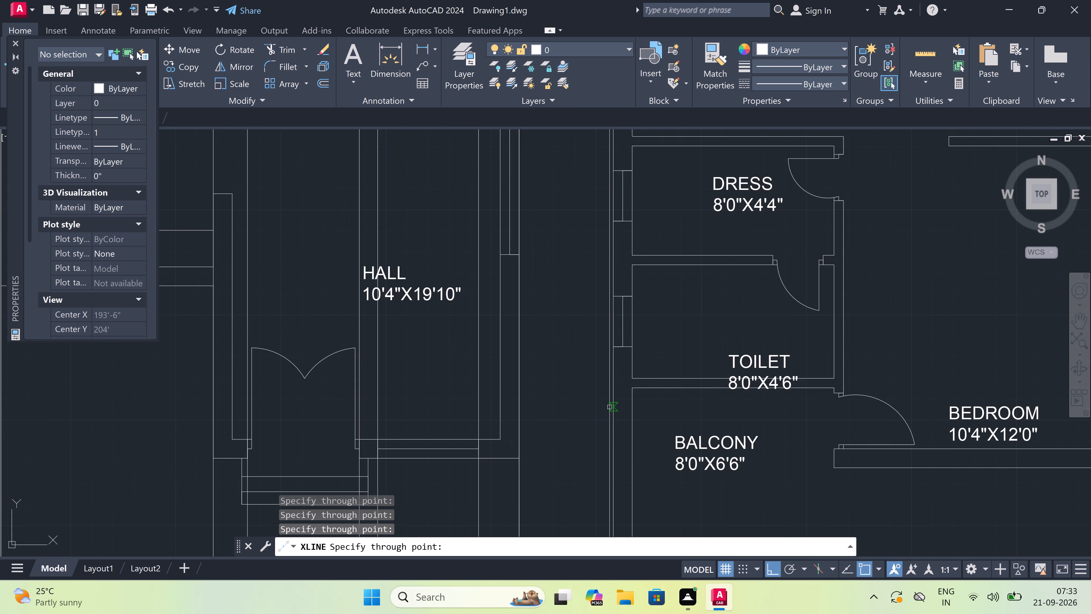
left_click(611, 403)
Add a vertical construction line through the west end of the front bedroom wall, beside the balcony, on the labelled first floor plan.
scroll(611, 403, "down", 3)
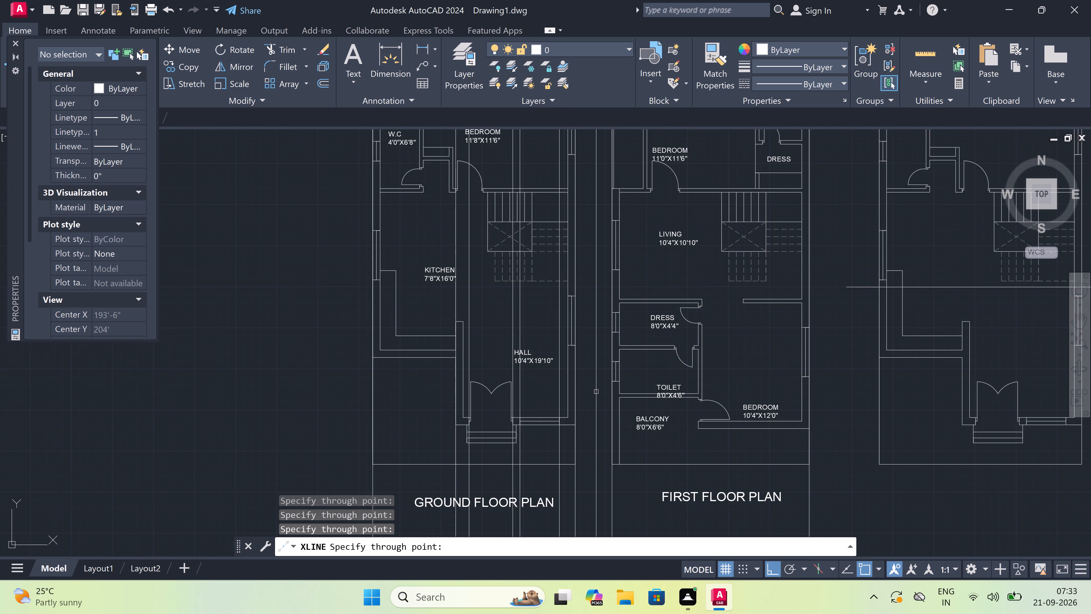
scroll(595, 391, "down", 1)
scroll(595, 391, "up", 2)
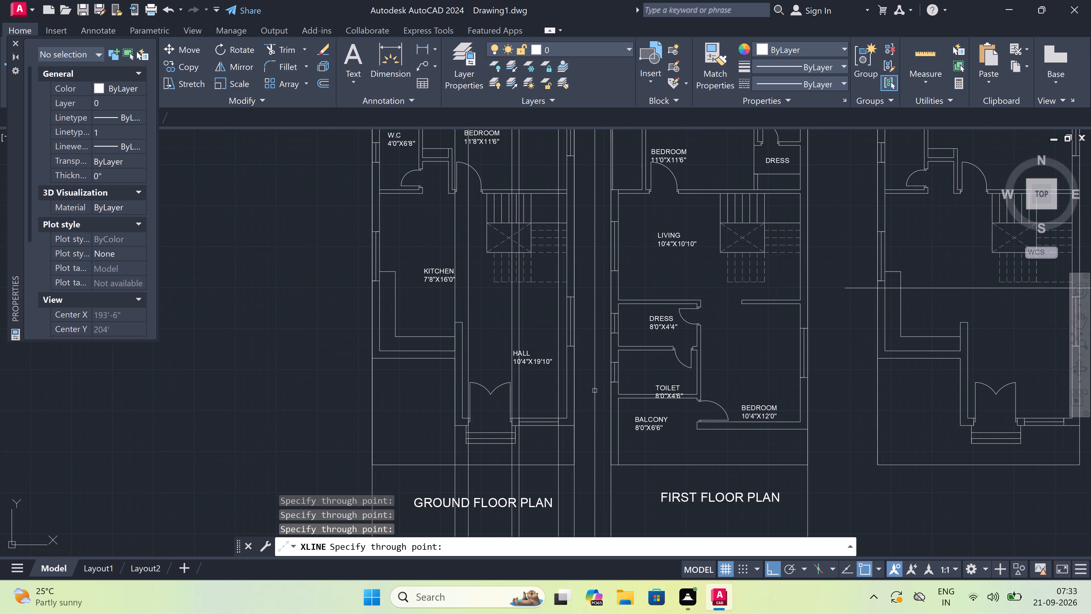
scroll(706, 440, "up", 2)
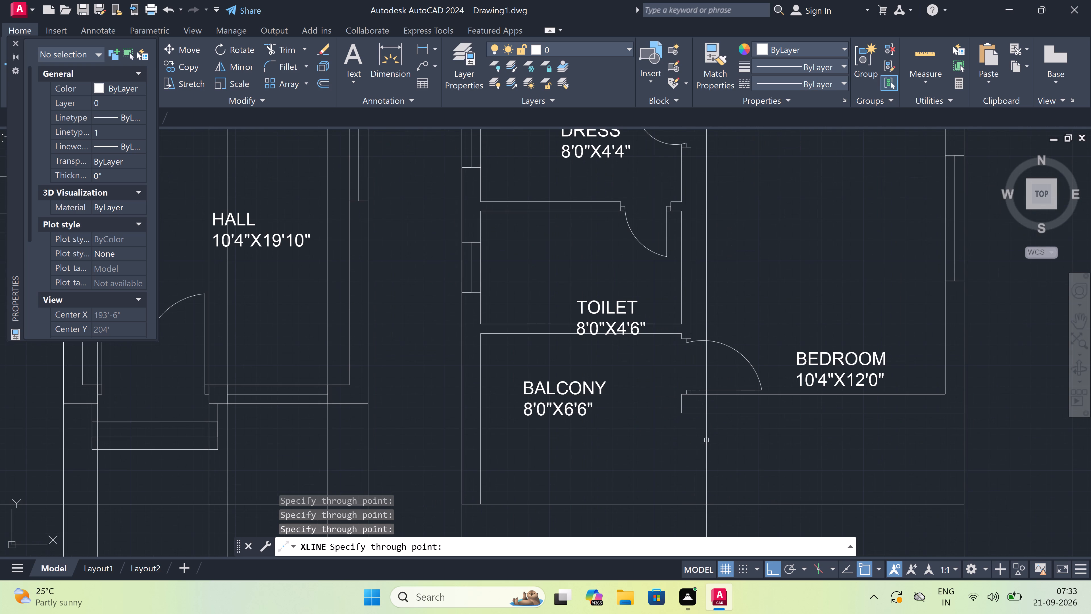
left_click(680, 410)
Add vertical construction lines through the inner and outer west wall faces of the unlabelled ground floor copy, where the section line crosses.
scroll(542, 377, "down", 2)
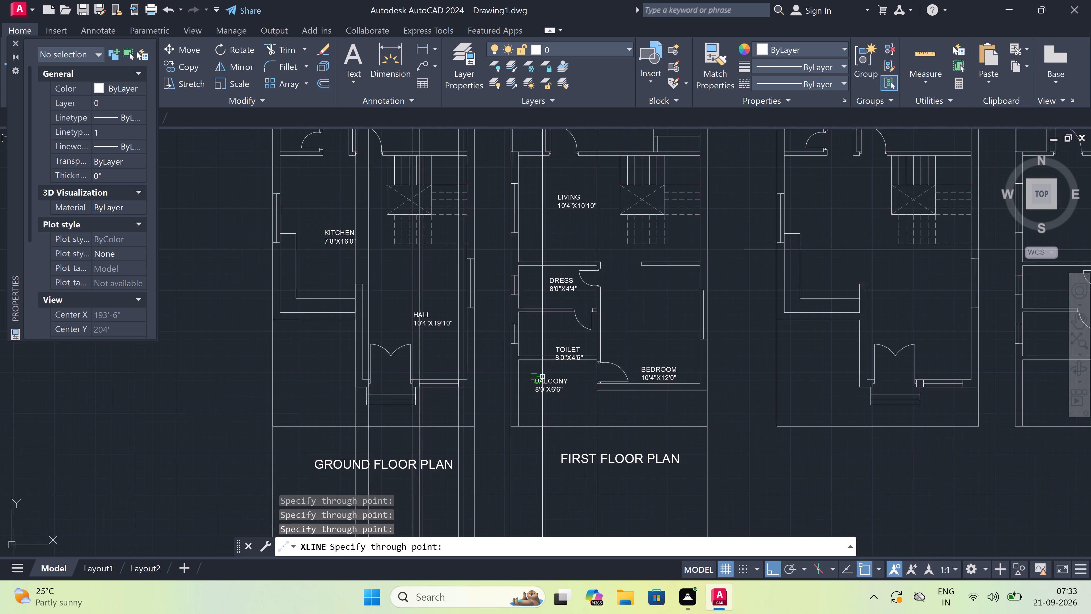
scroll(542, 377, "down", 2)
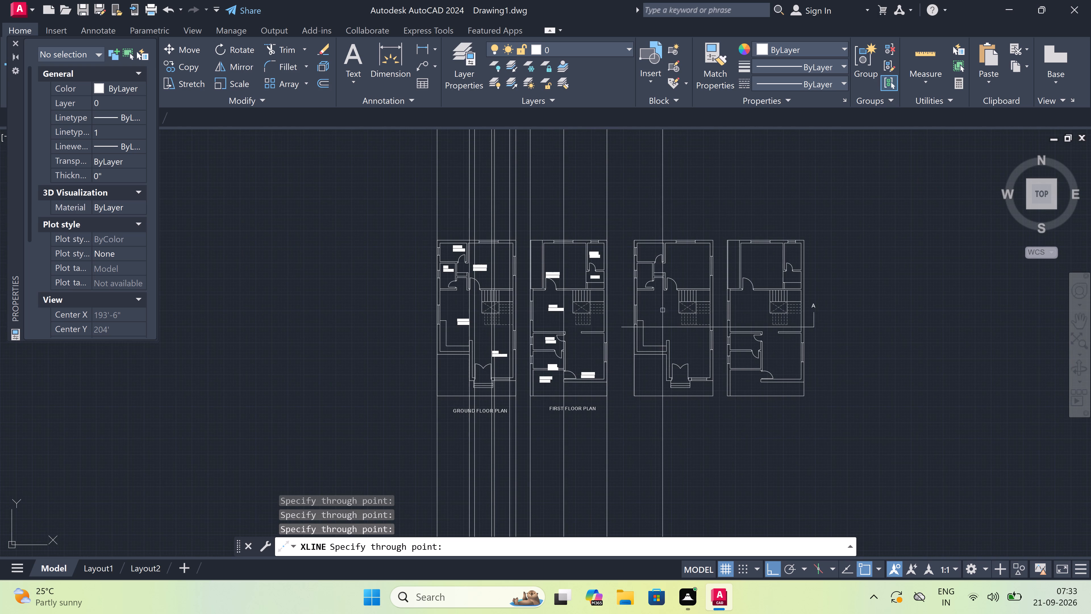
scroll(663, 303, "up", 3)
scroll(554, 400, "up", 1)
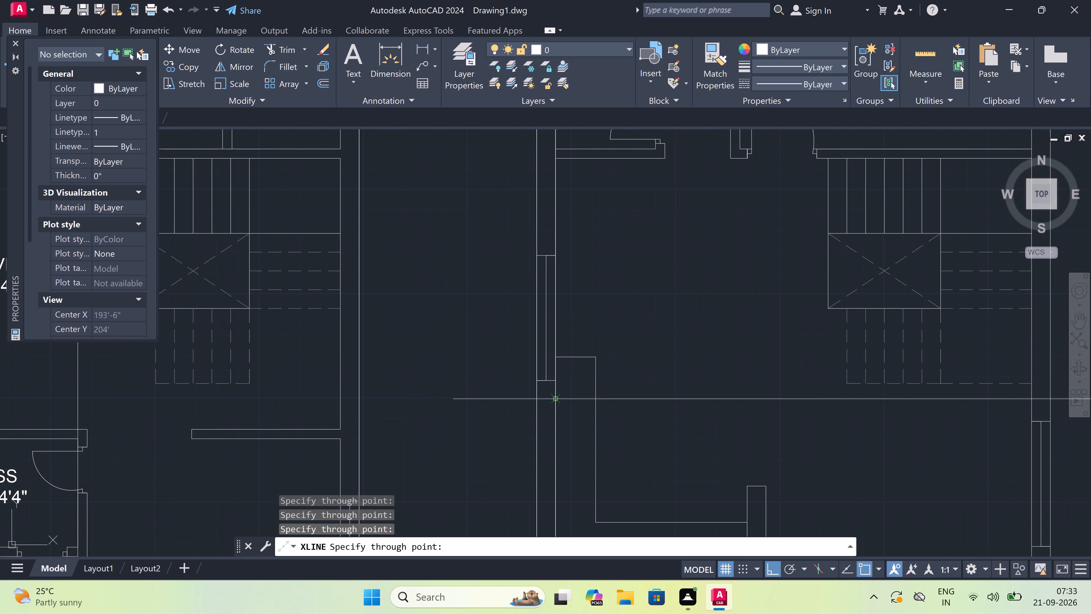
left_click(553, 399)
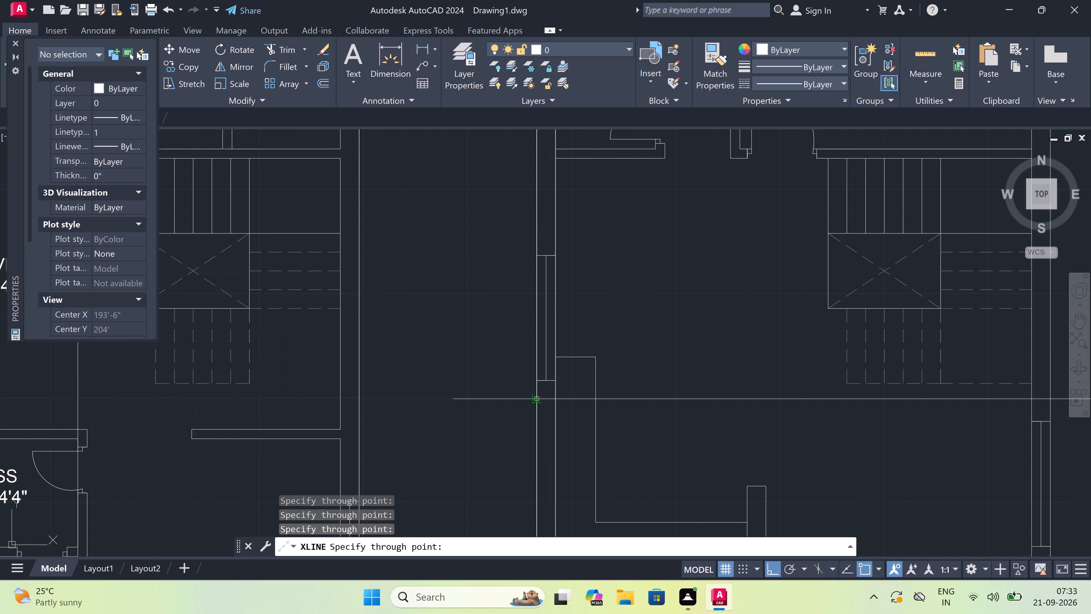
left_click(534, 400)
Add vertical construction lines through the wall corners on both sides of the bedroom door beside the stairs in the ground floor copy.
scroll(534, 400, "down", 2)
scroll(631, 394, "down", 1)
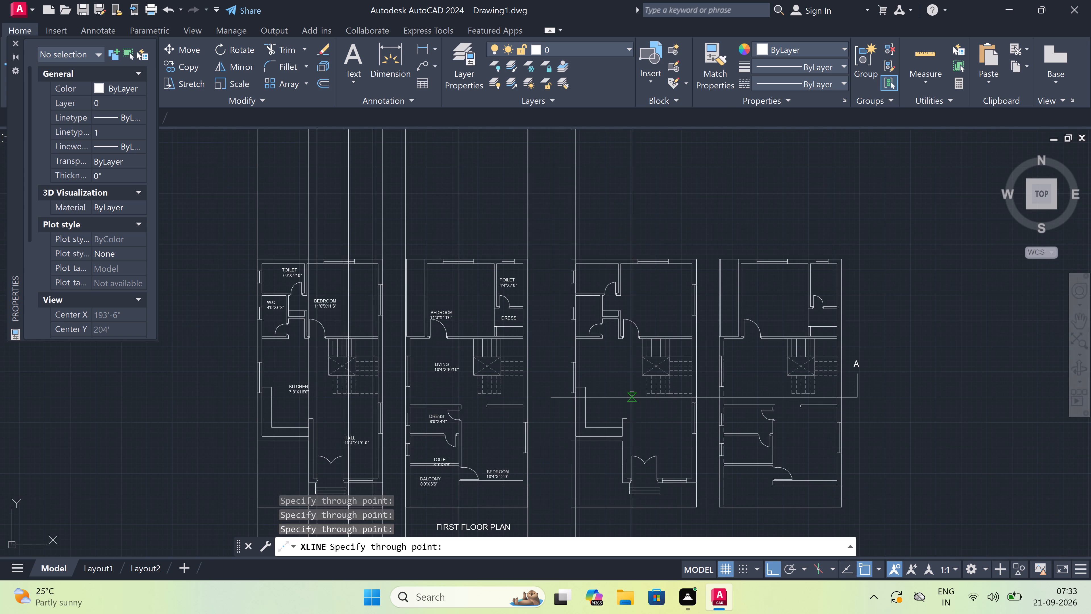
scroll(601, 320, "up", 1)
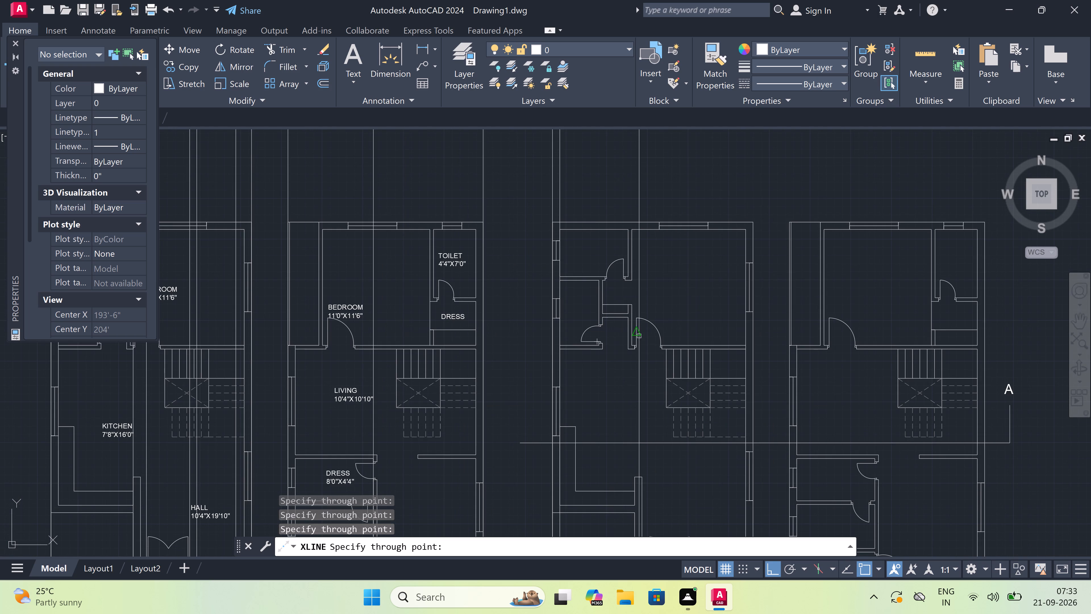
scroll(640, 339, "up", 3)
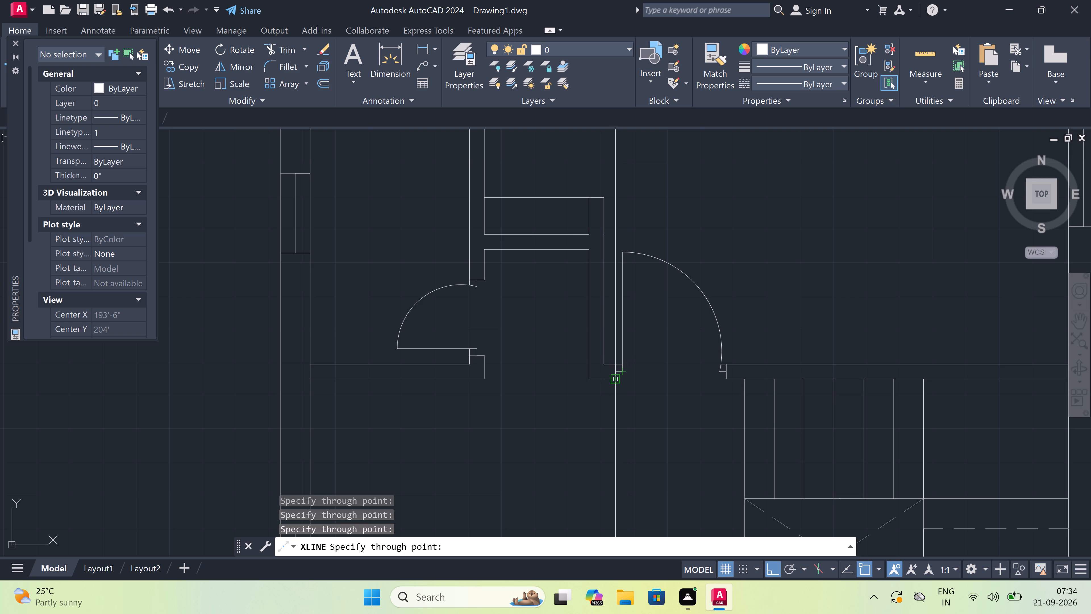
left_click(617, 377)
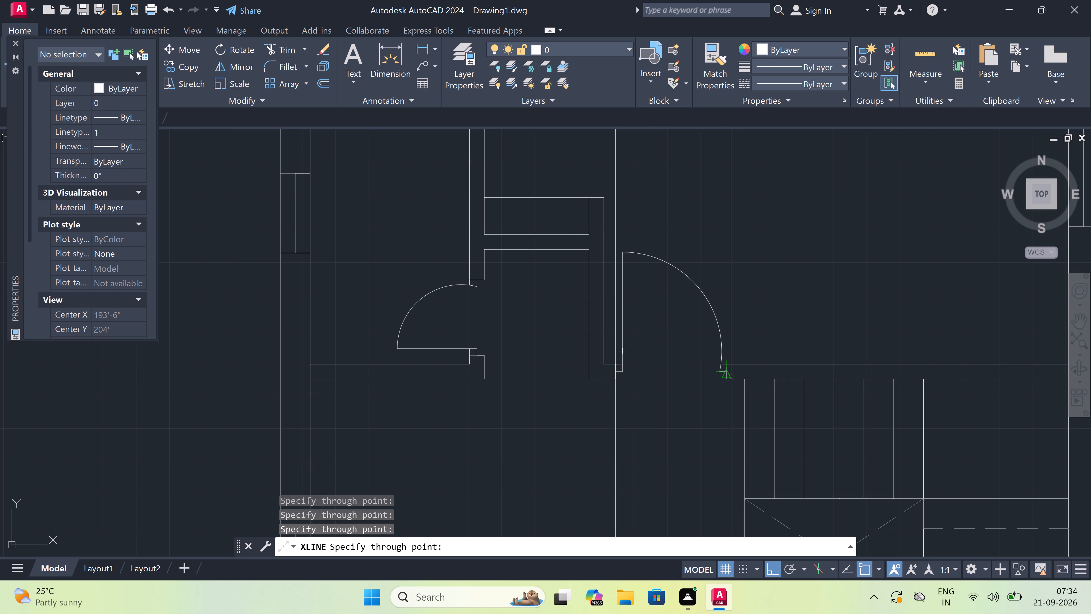
left_click(725, 381)
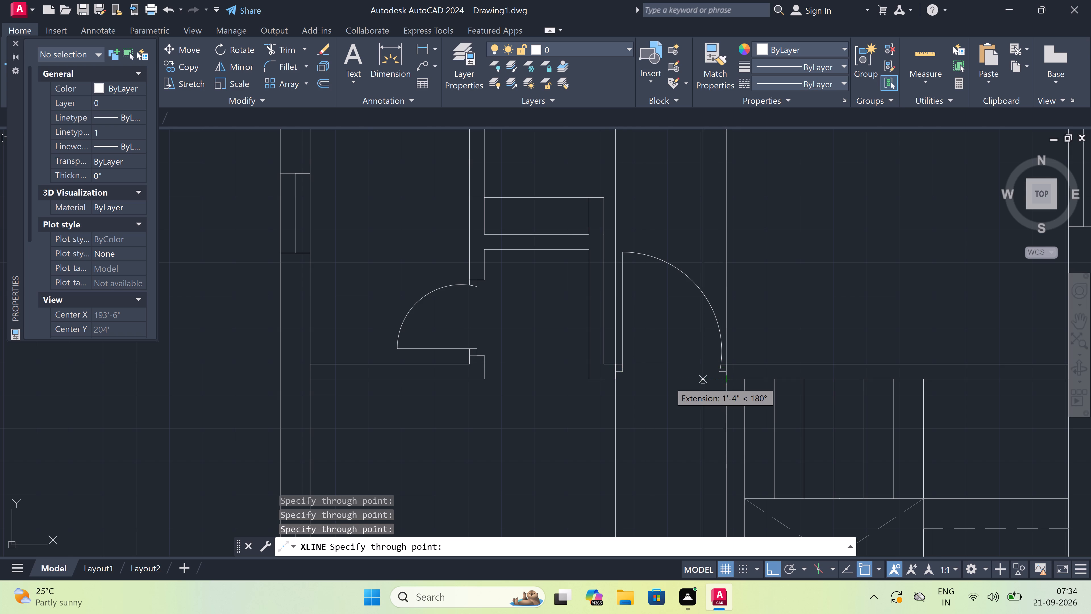
Add vertical construction lines through the inner and outer east wall faces of the ground floor copy at the section line.
scroll(666, 381, "down", 3)
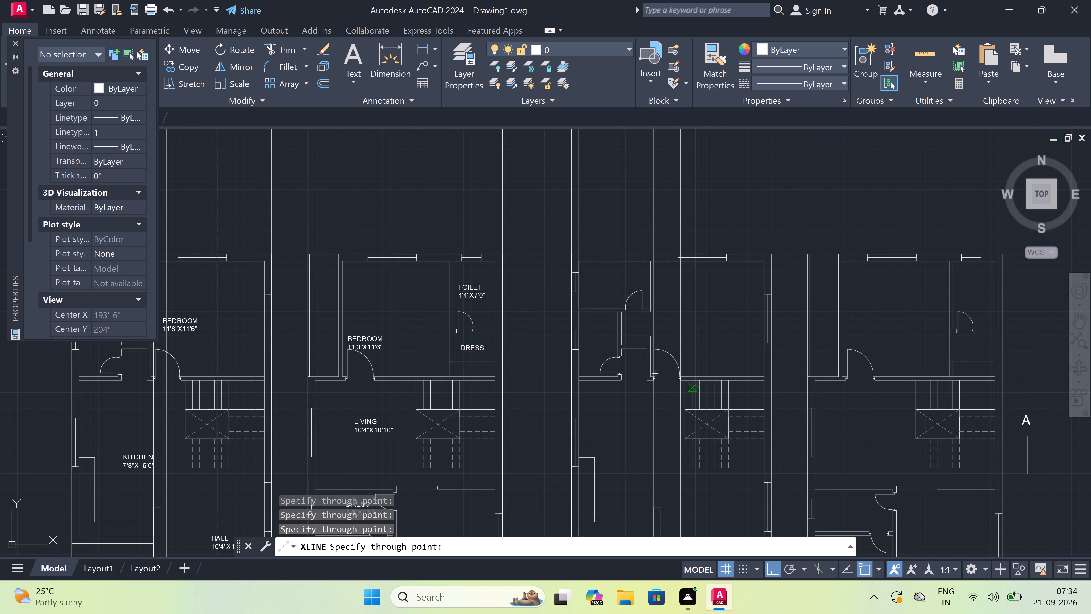
scroll(695, 387, "down", 1)
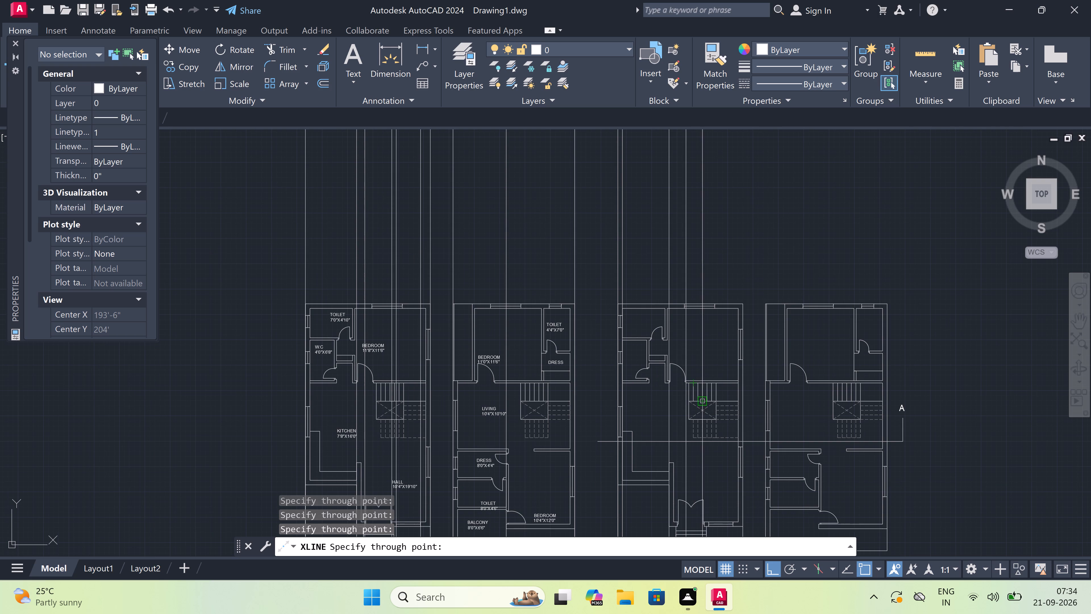
scroll(703, 405, "down", 1)
scroll(719, 434, "up", 4)
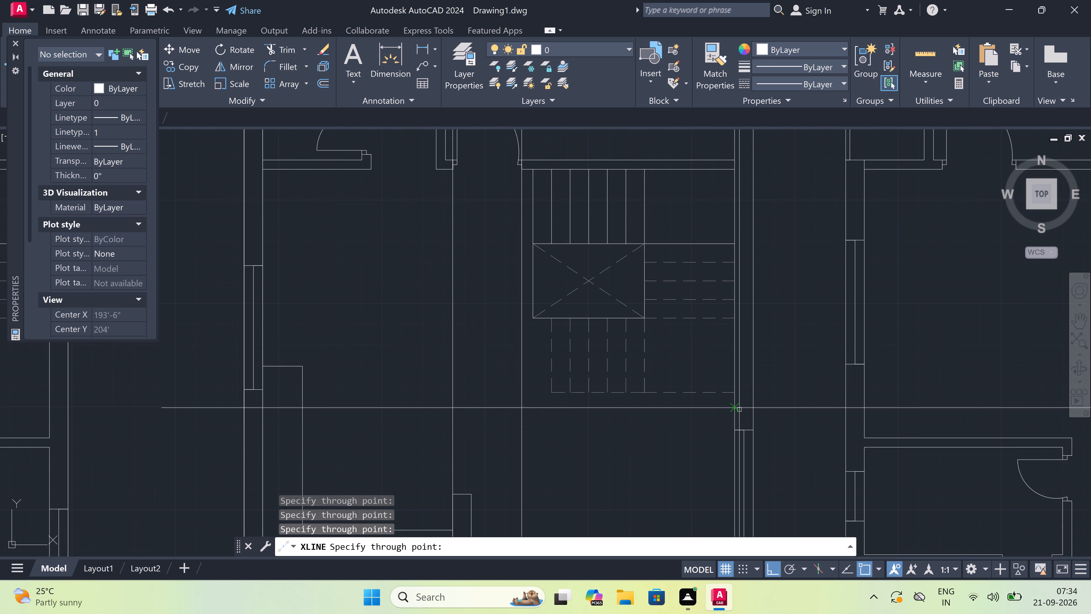
left_click(735, 406)
left_click(755, 406)
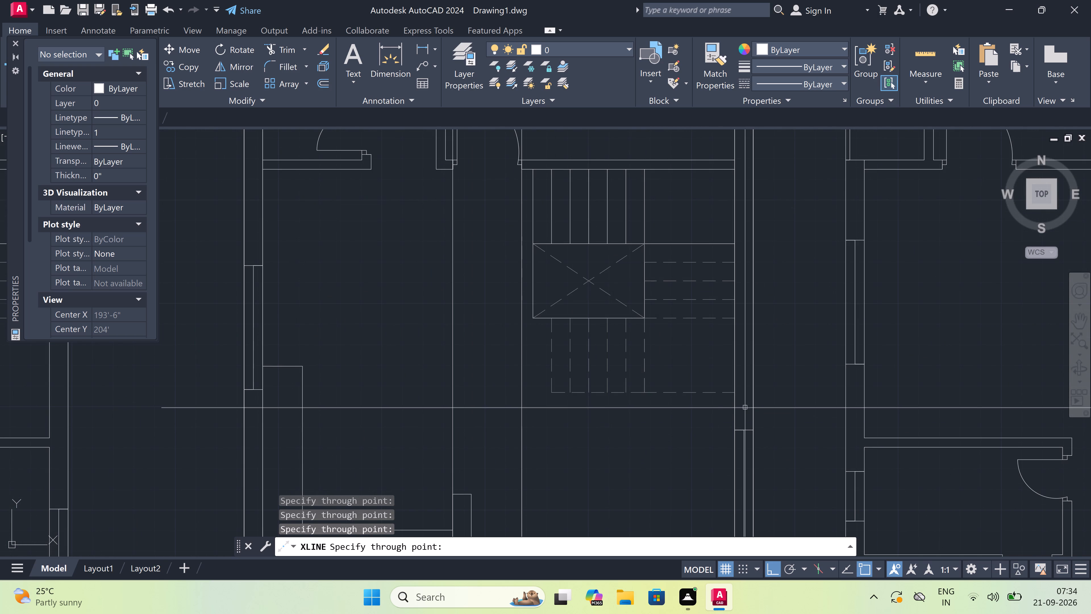
Add vertical construction lines through the outer and inner west wall faces of the first floor copy at the section line.
scroll(596, 379, "down", 3)
scroll(647, 380, "up", 2)
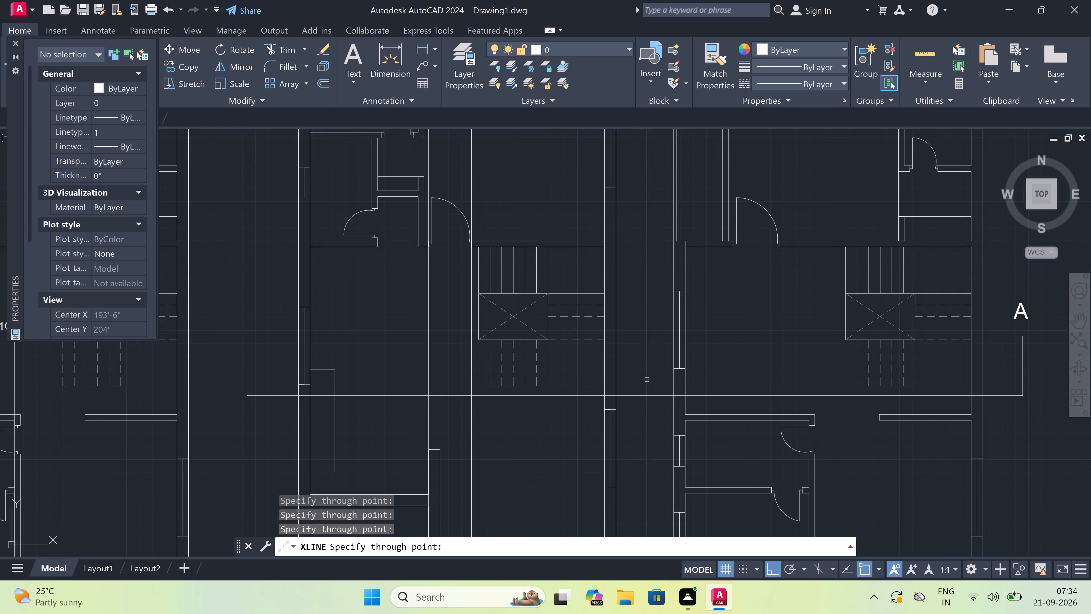
scroll(672, 401, "up", 2)
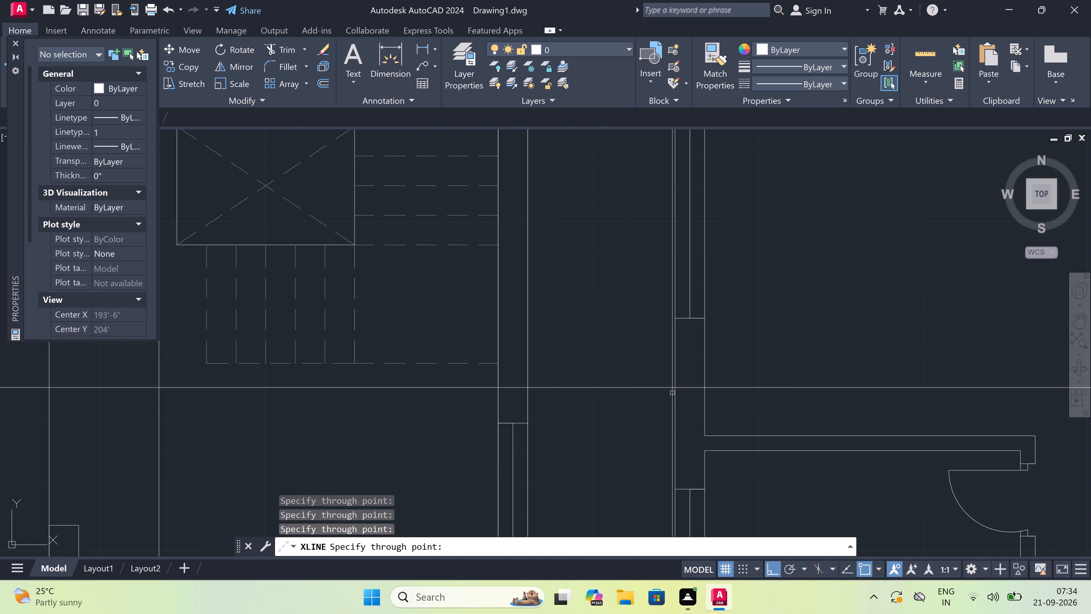
left_click(674, 388)
left_click(703, 387)
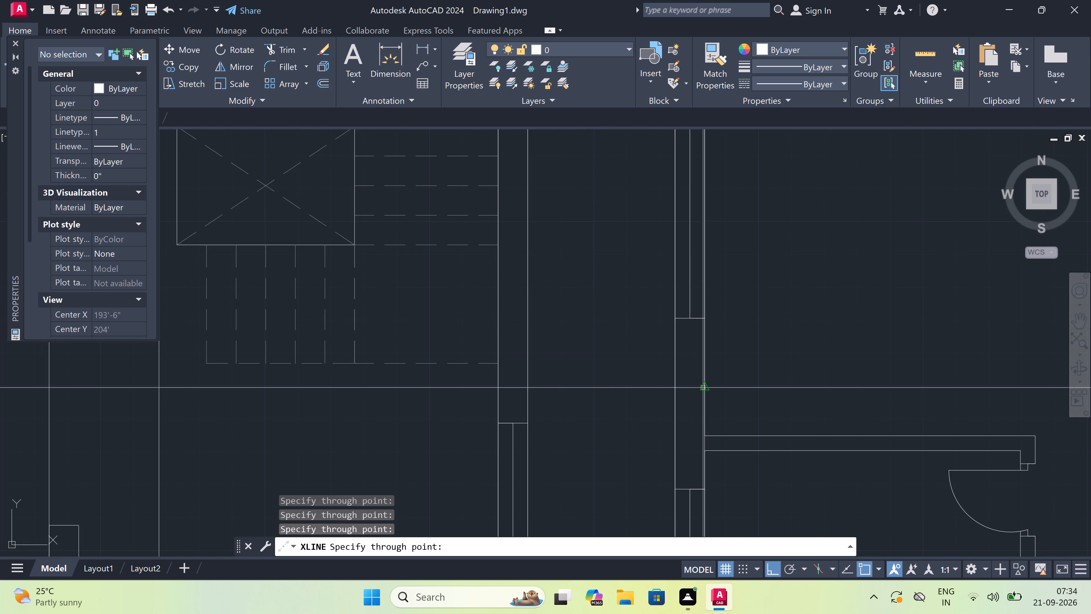
Add vertical construction lines through the wall corners on both sides of the rear bedroom door in the first floor copy.
scroll(607, 388, "down", 3)
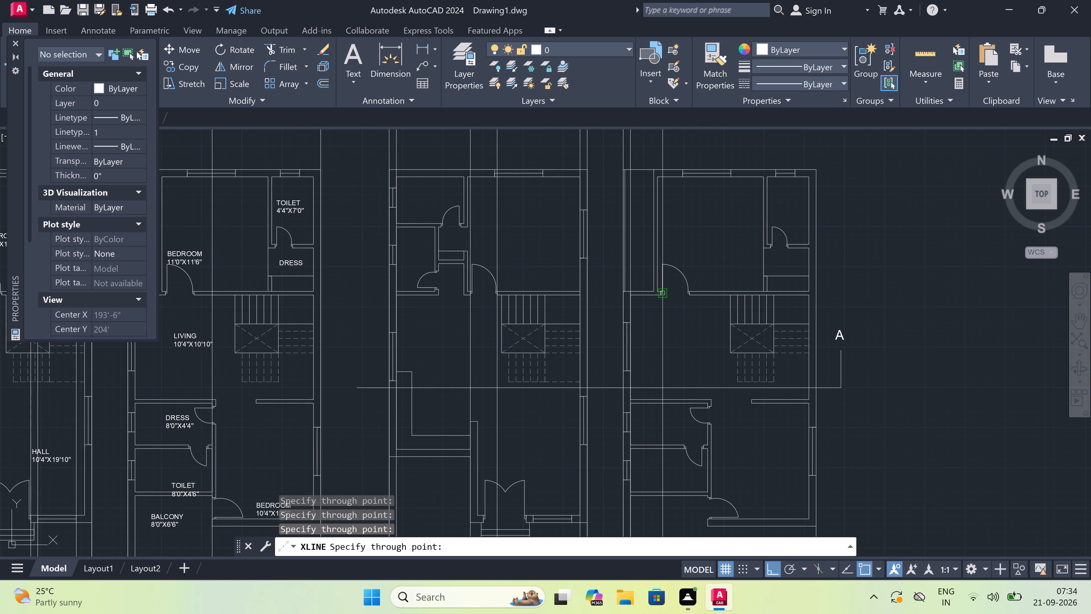
scroll(667, 294, "up", 3)
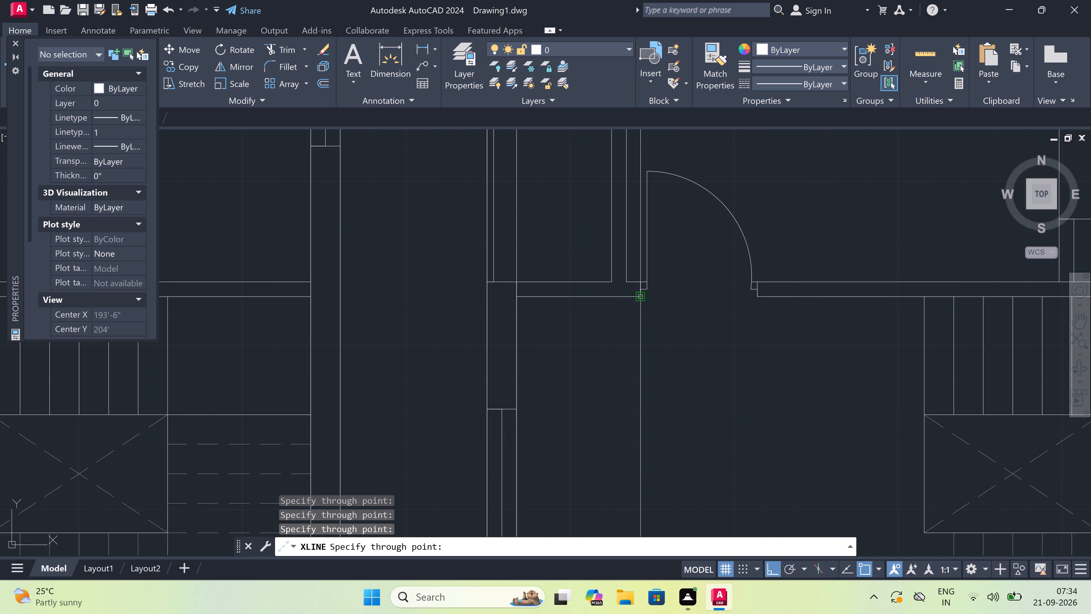
left_click(637, 297)
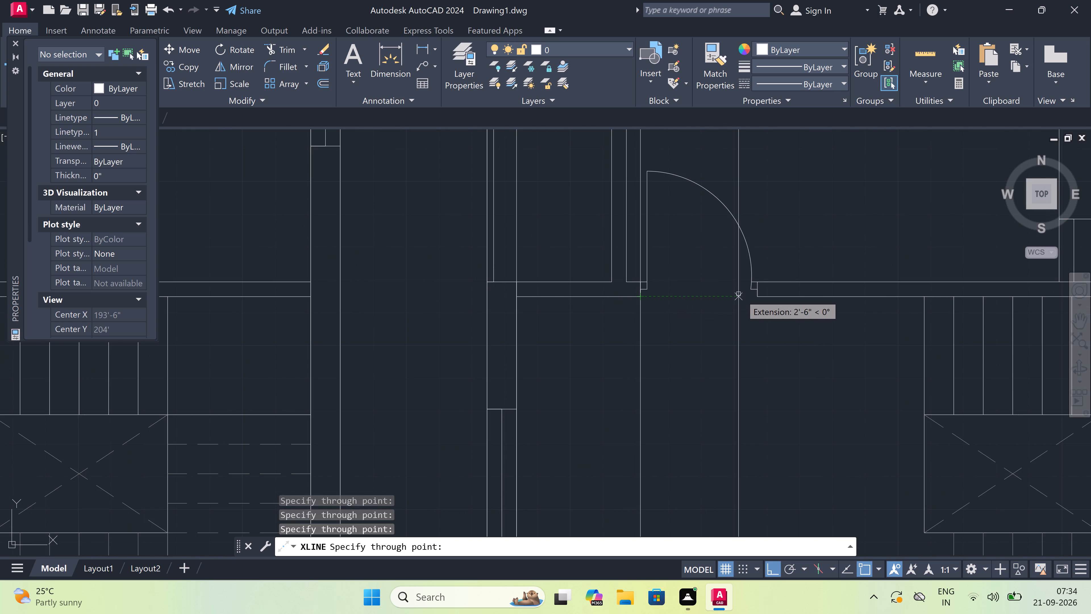
left_click(760, 299)
Add vertical construction lines through the inner and outer east wall faces of the first floor copy at the section line, and finish the command.
scroll(718, 310, "down", 5)
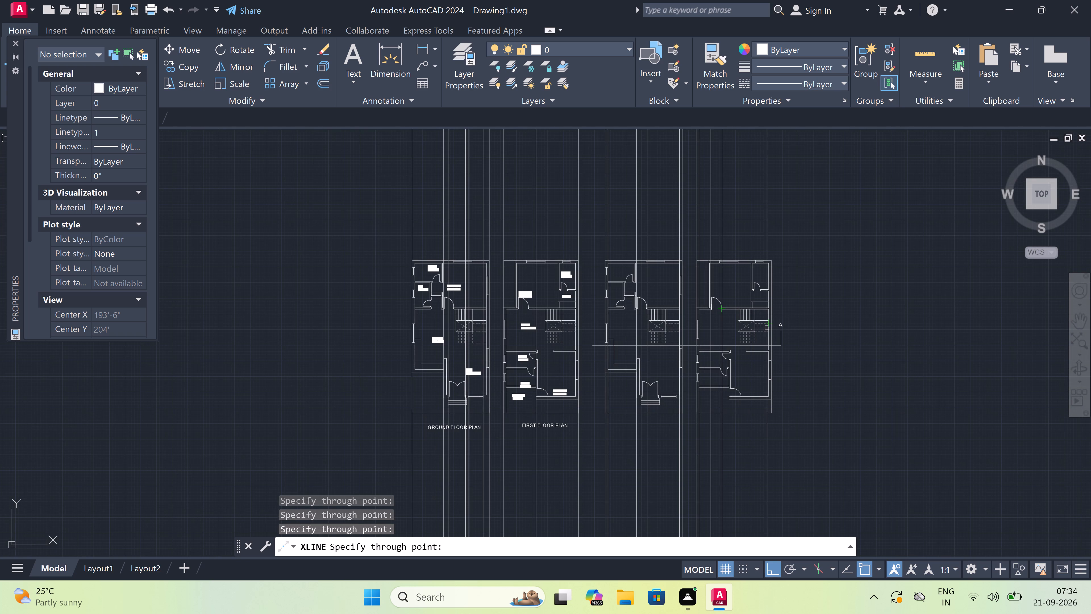
scroll(765, 343, "up", 2)
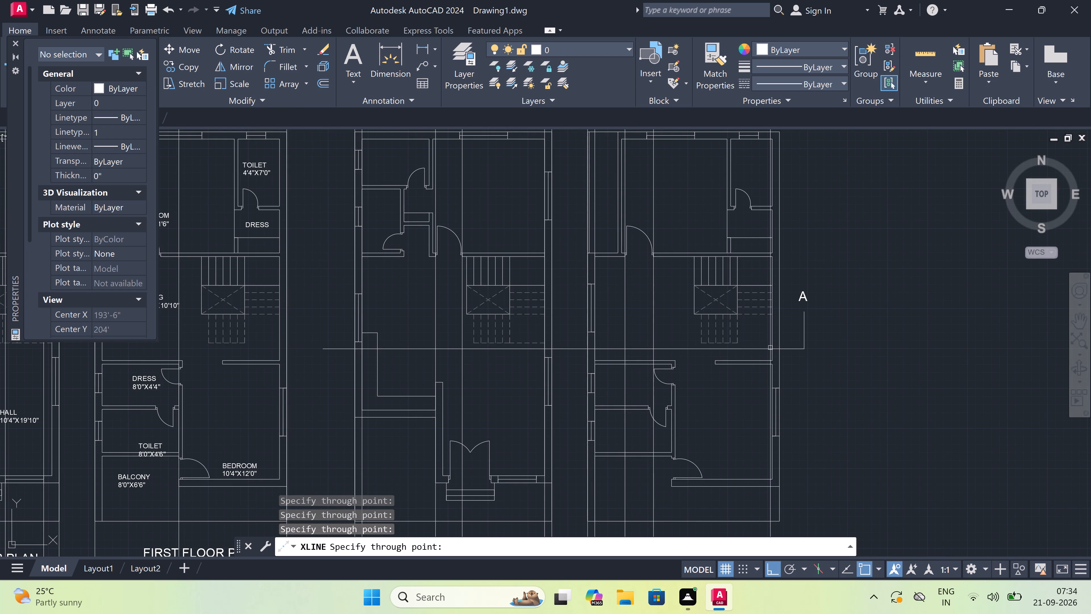
scroll(771, 350, "up", 2)
left_click(772, 350)
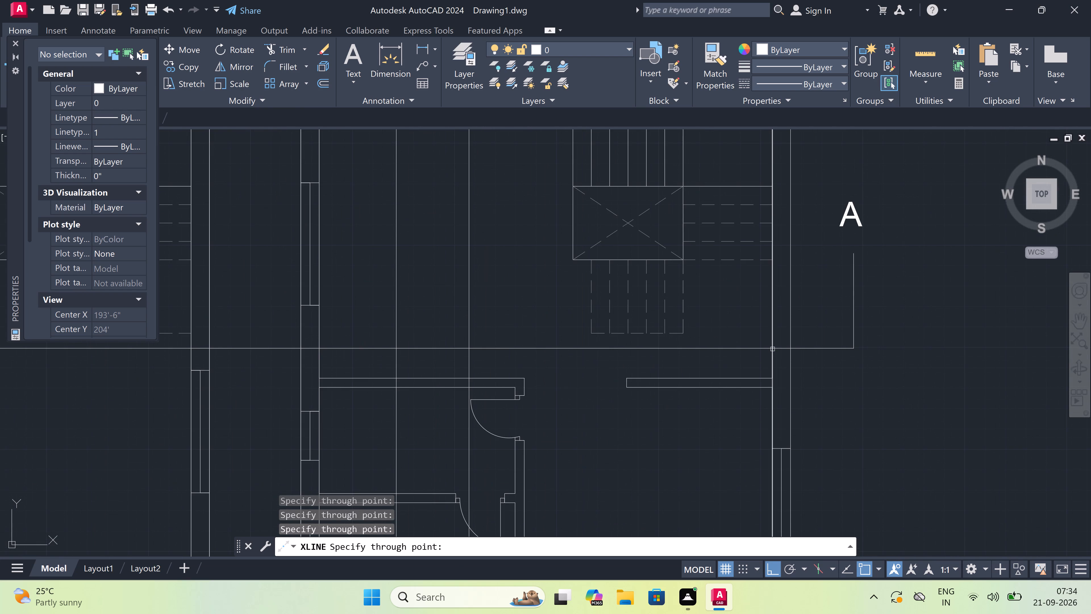
left_click(793, 347)
scroll(647, 338, "down", 4)
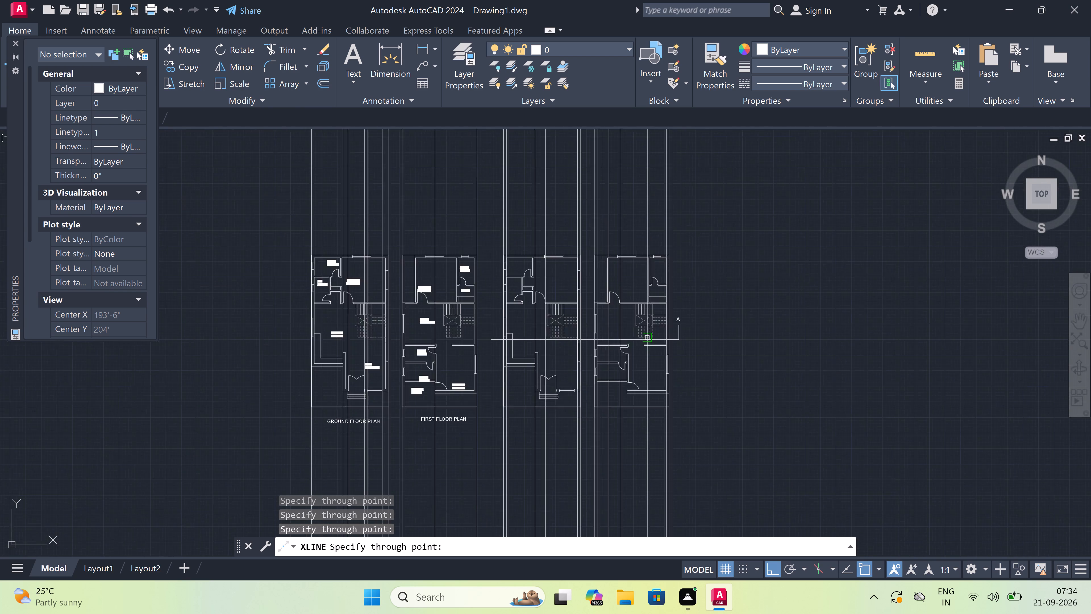
scroll(647, 338, "down", 1)
scroll(672, 315, "up", 2)
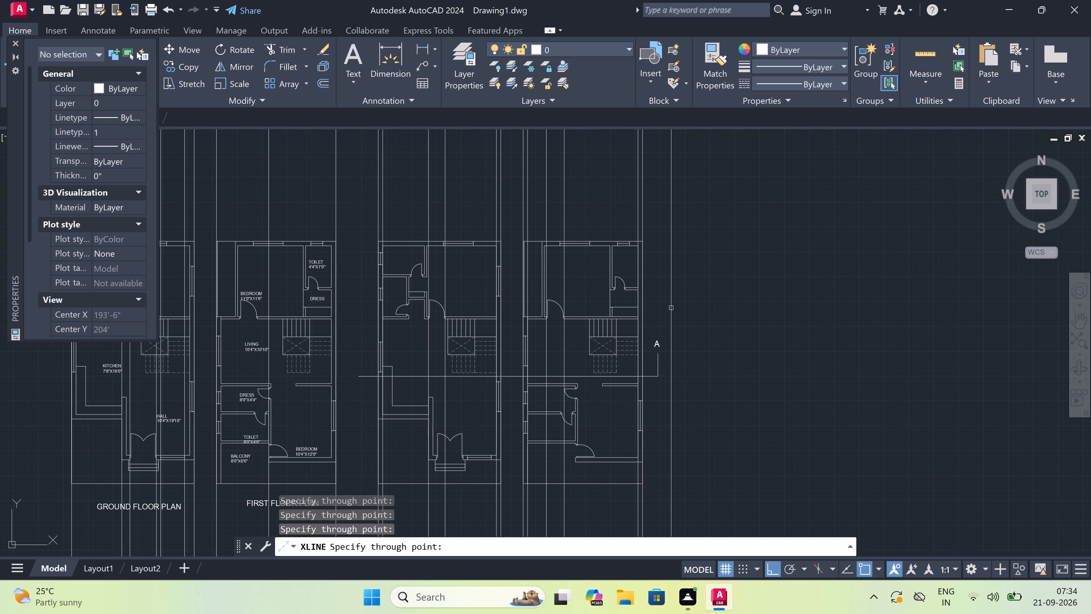
key("Escape")
scroll(637, 316, "down", 3)
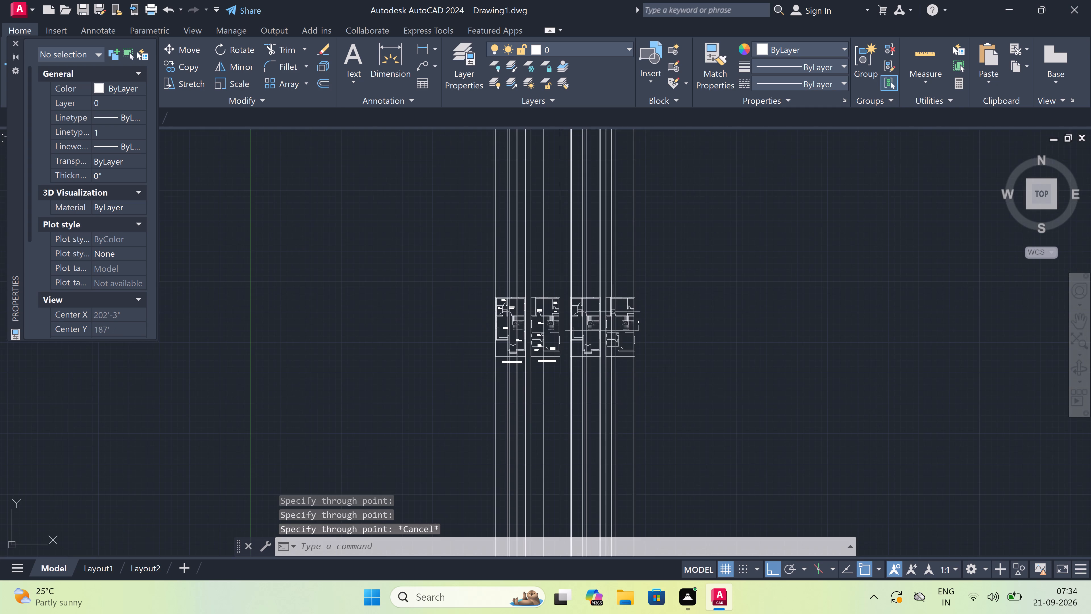
scroll(512, 292, "up", 2)
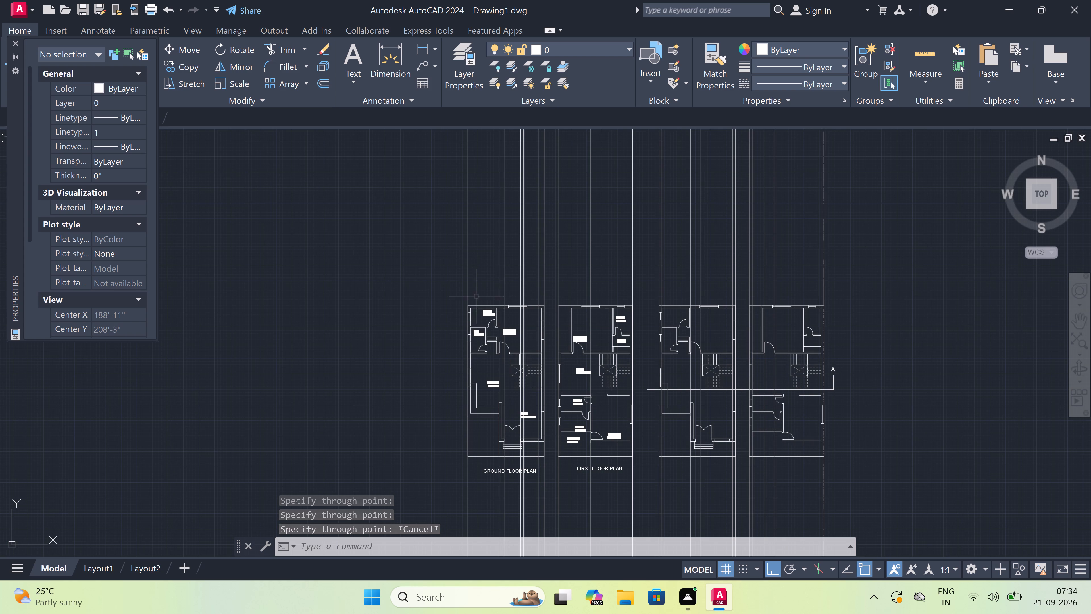
Draw a horizontal construction line across all the vertical lines, a short distance above the floor plans, as the base level.
key("x")
key("l")
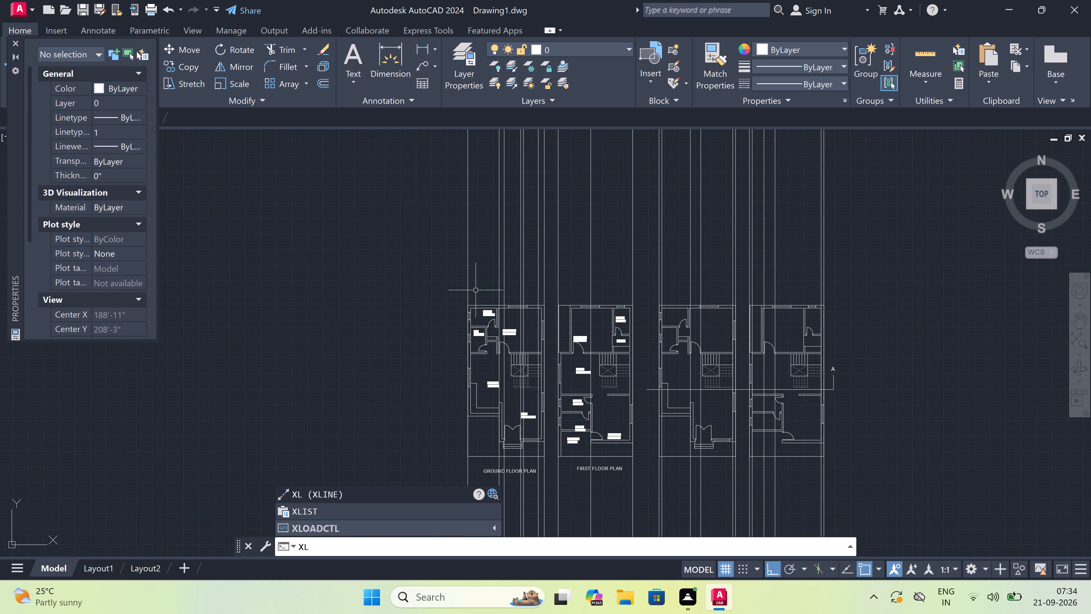
key("space")
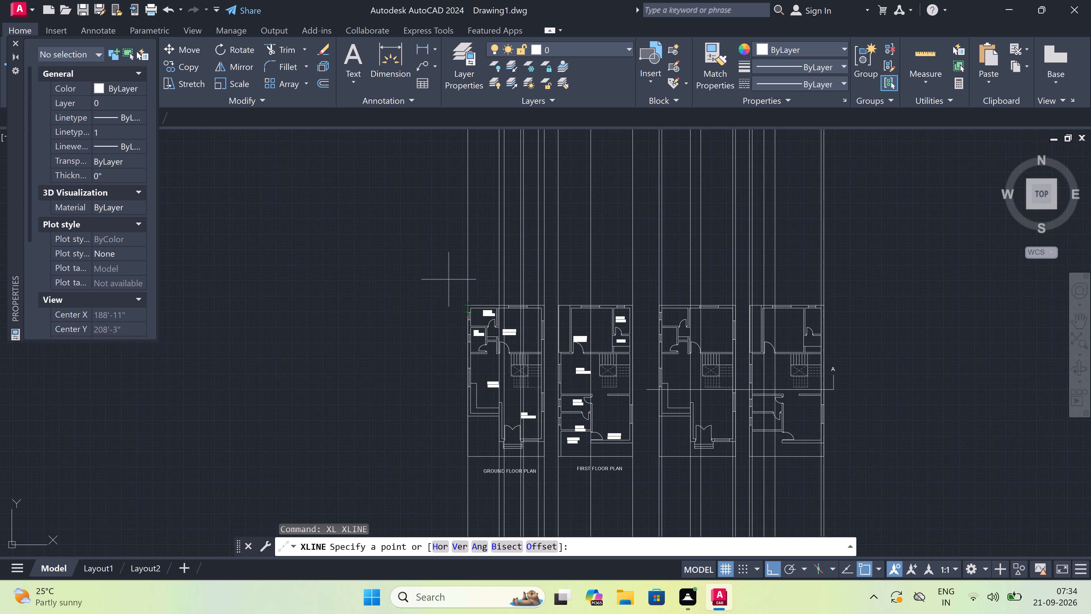
left_click(449, 279)
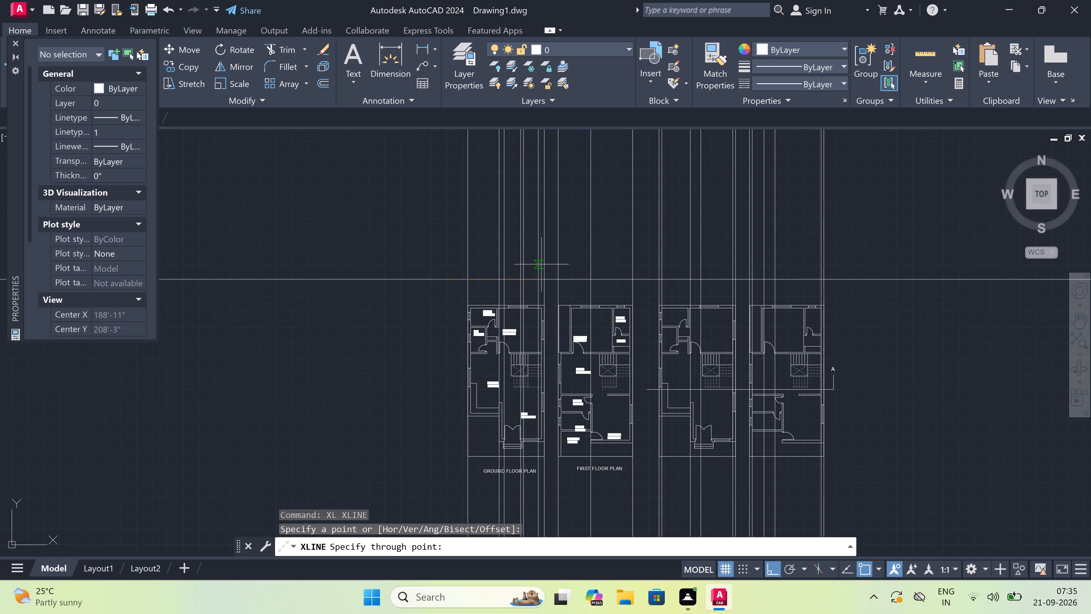
left_click(613, 294)
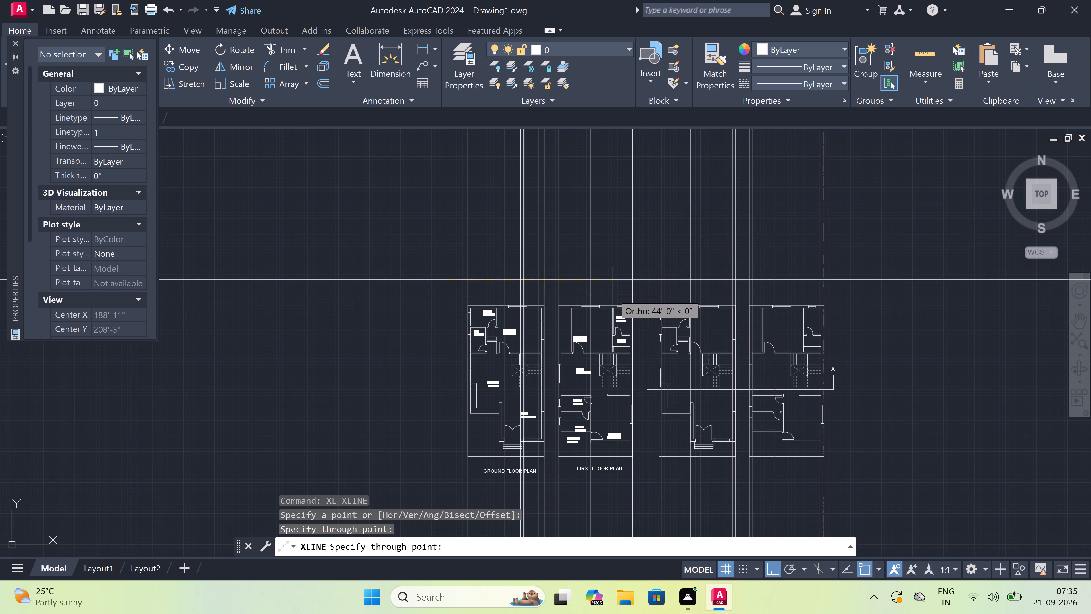
key("Escape")
Offset the horizontal construction line 1'6" upward.
scroll(613, 292, "down", 1)
scroll(618, 271, "up", 2)
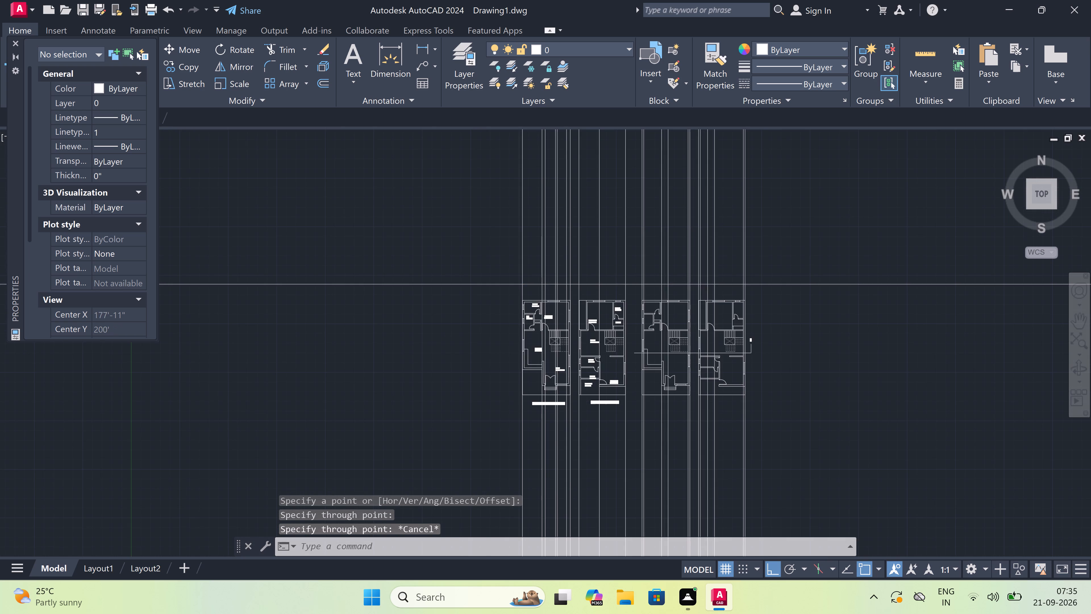
key("o")
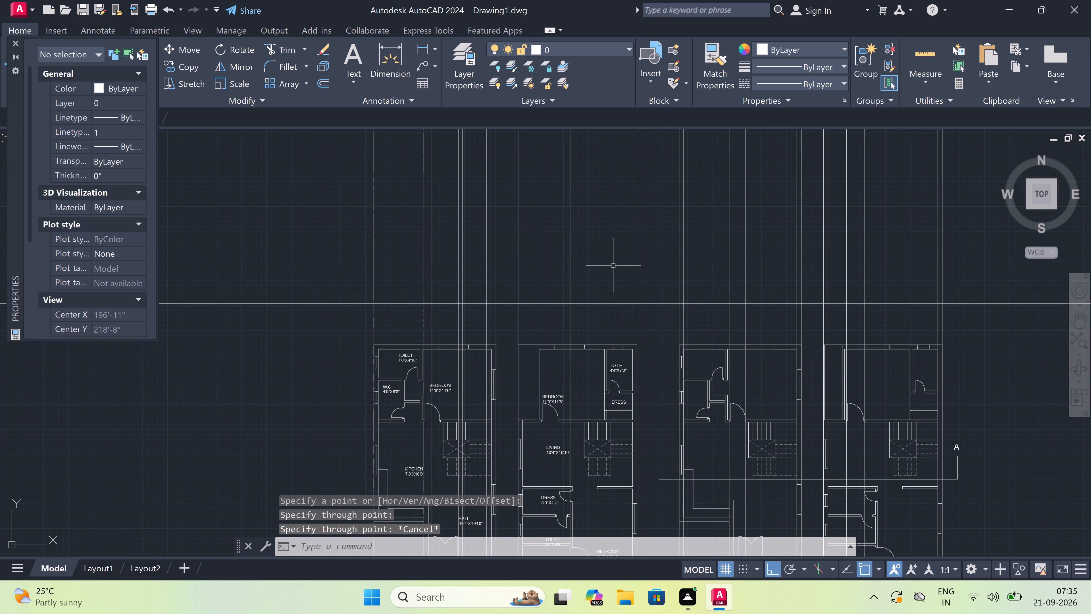
key("space")
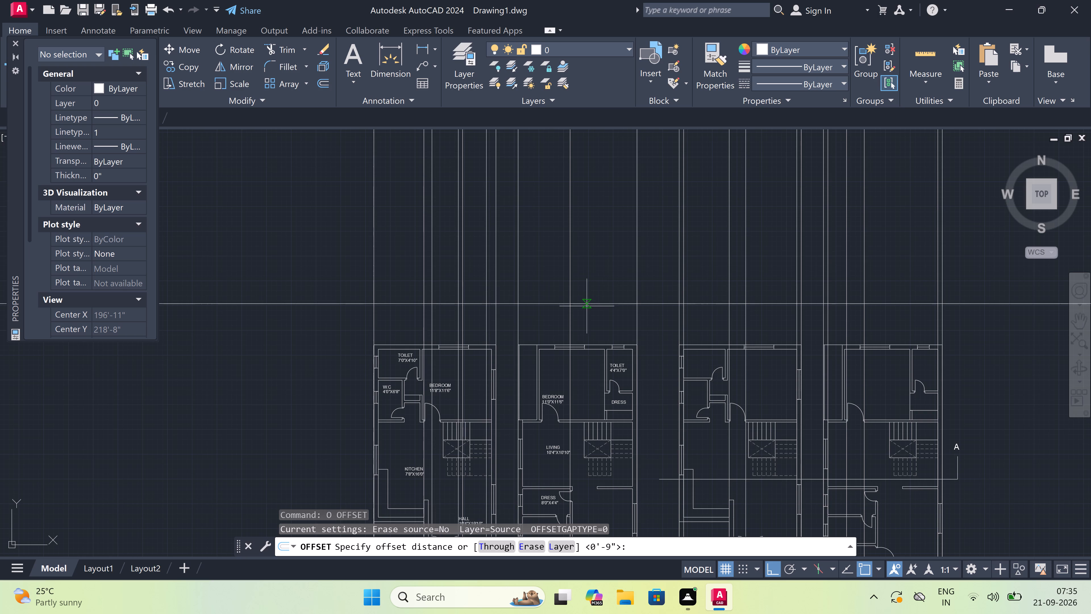
left_click(588, 300)
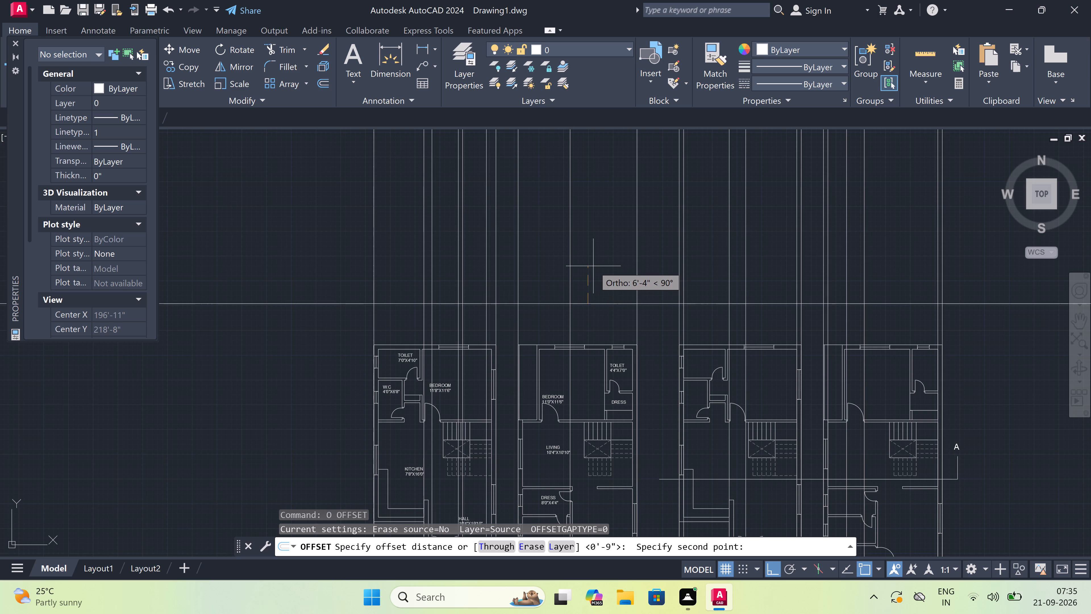
type("1'6")
key("shift+quotedbl")
key("space")
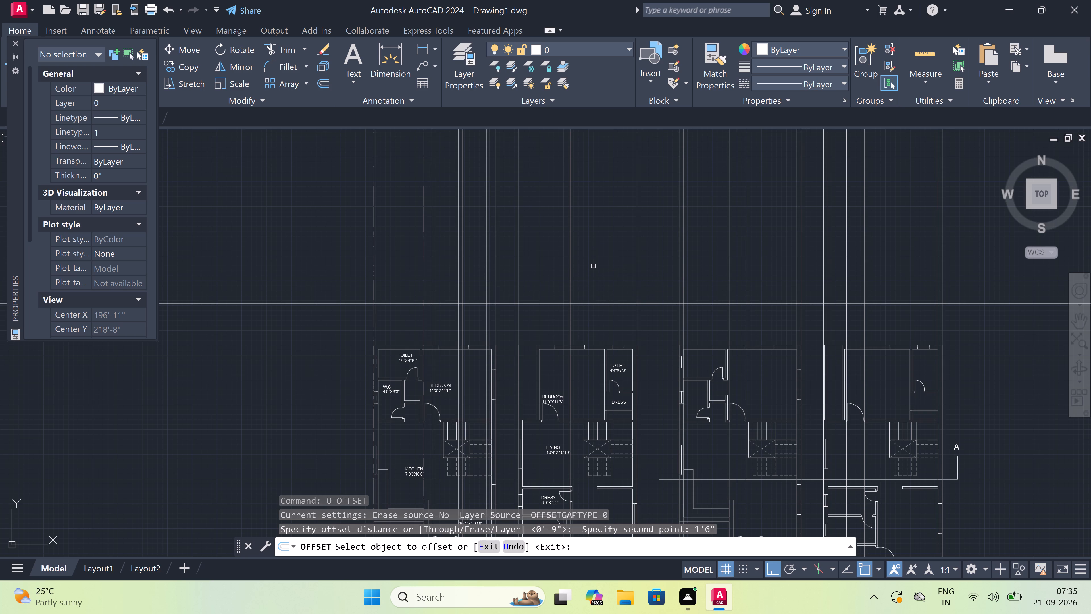
left_click(592, 303)
left_click(589, 284)
scroll(589, 285, "up", 2)
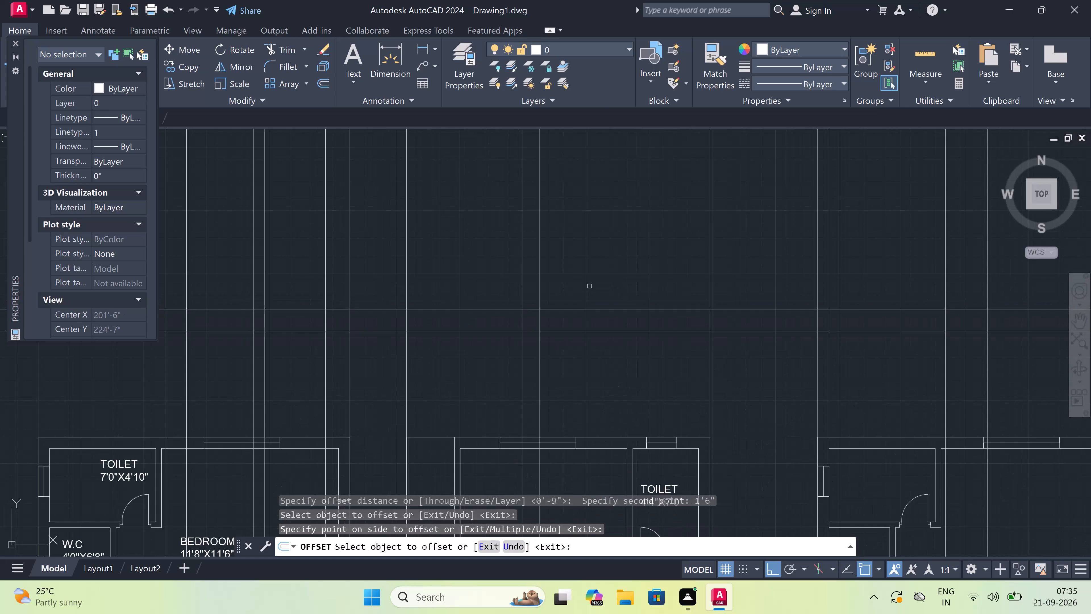
key("Escape")
Offset the upper of the two horizontal construction lines 3' upward.
key("space")
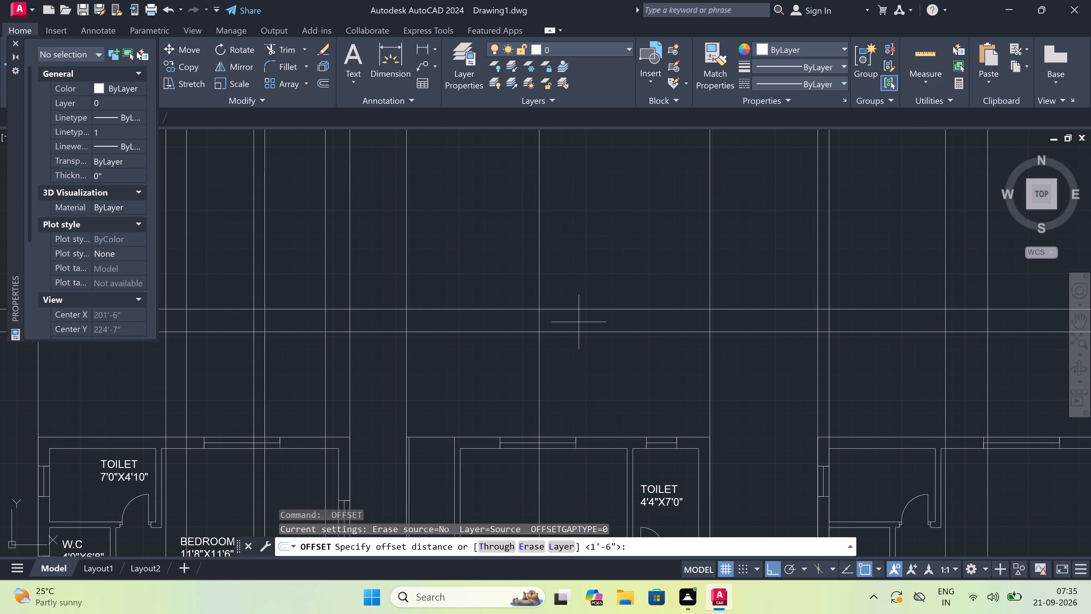
left_click(579, 308)
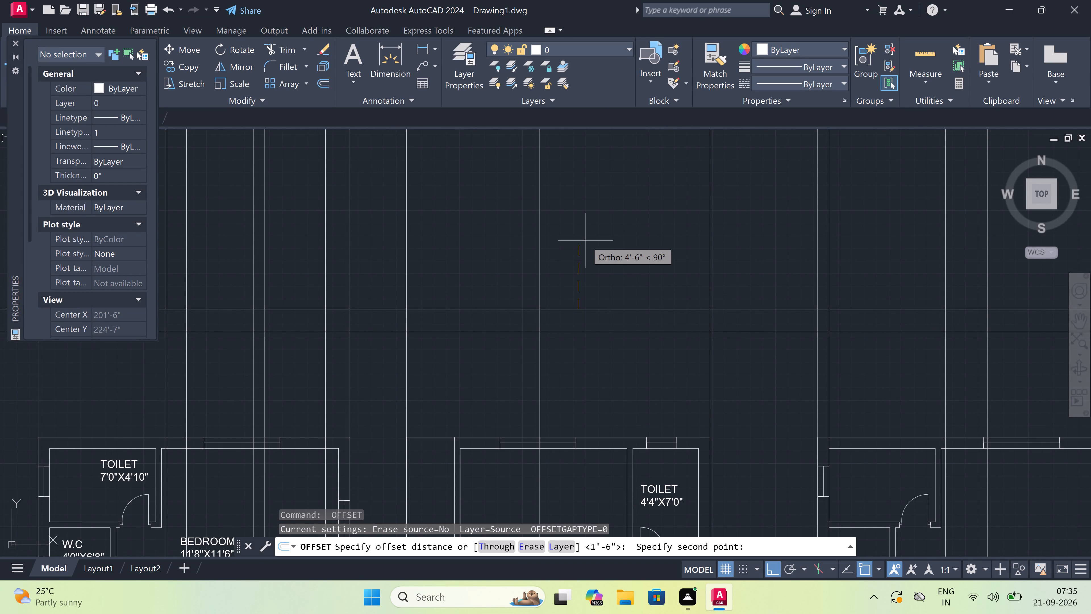
type("3'")
key("space")
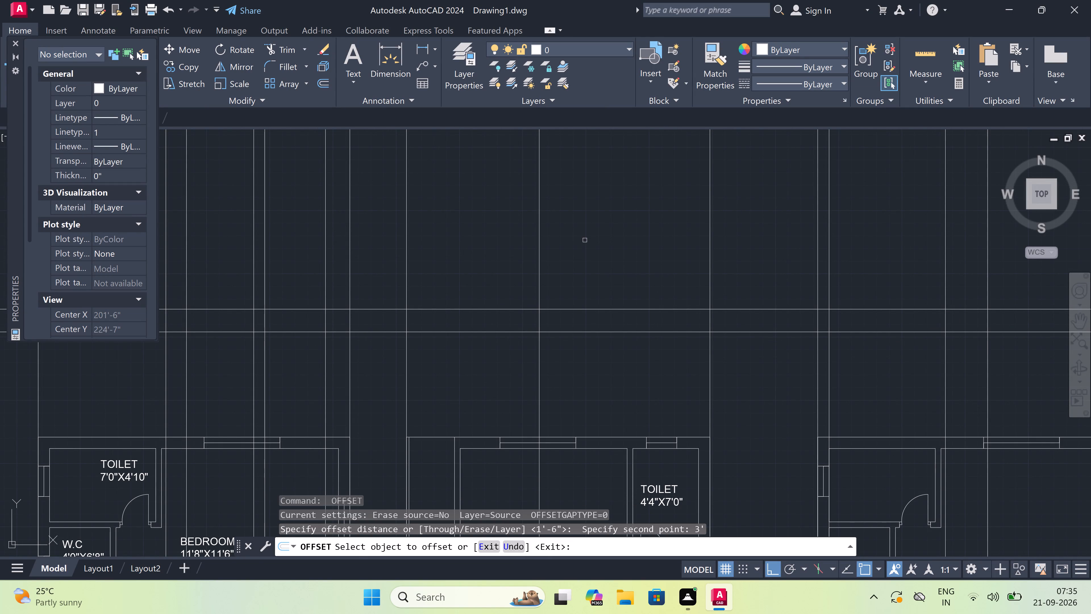
left_click(576, 308)
left_click(579, 286)
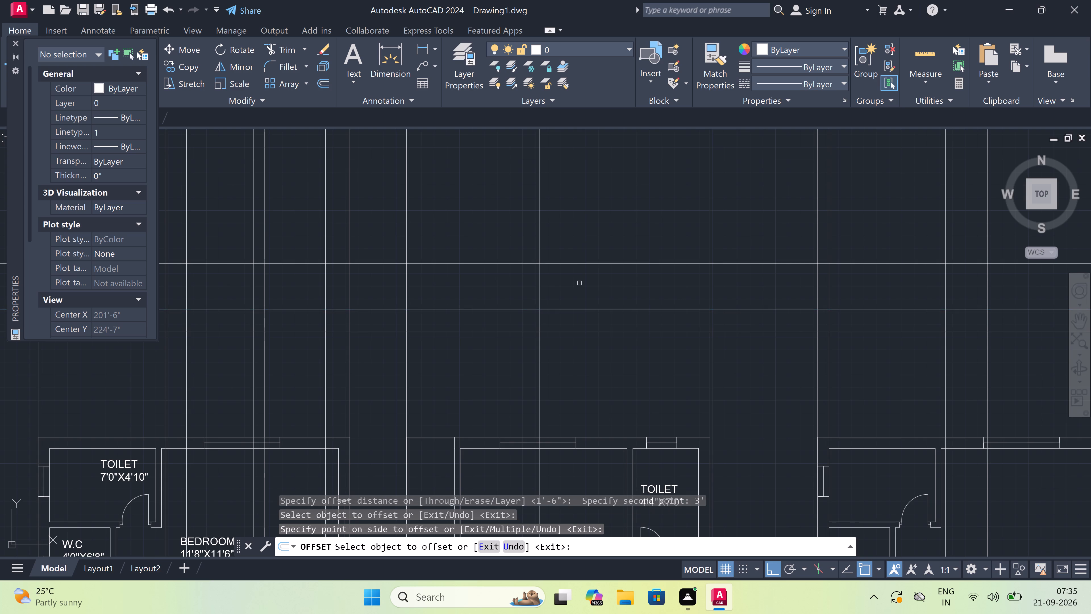
key("Escape")
Offset the topmost horizontal construction line 4' upward.
key("space")
left_click(582, 266)
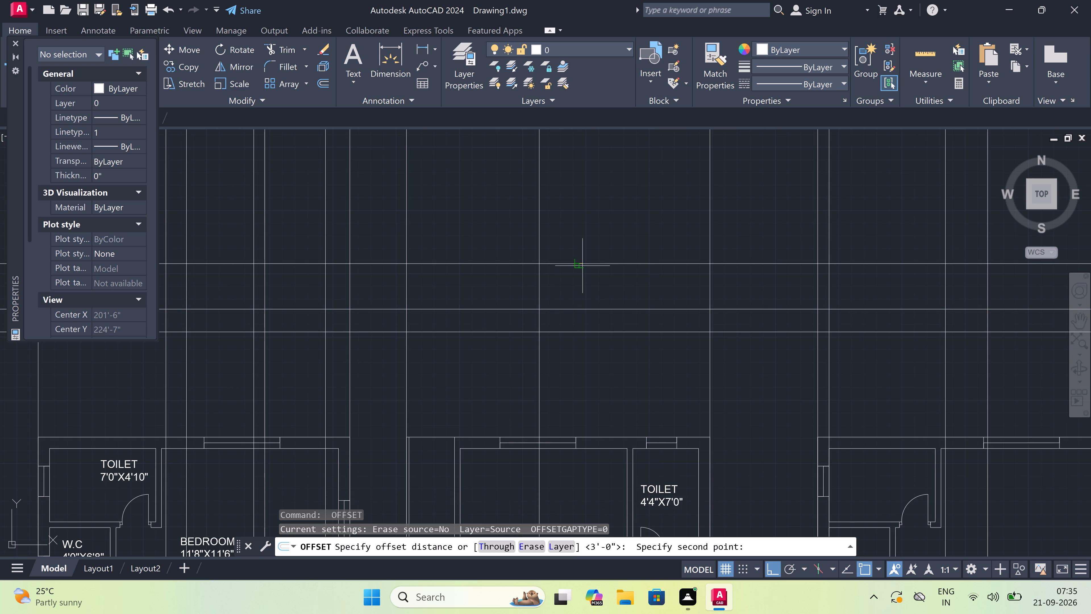
key("4")
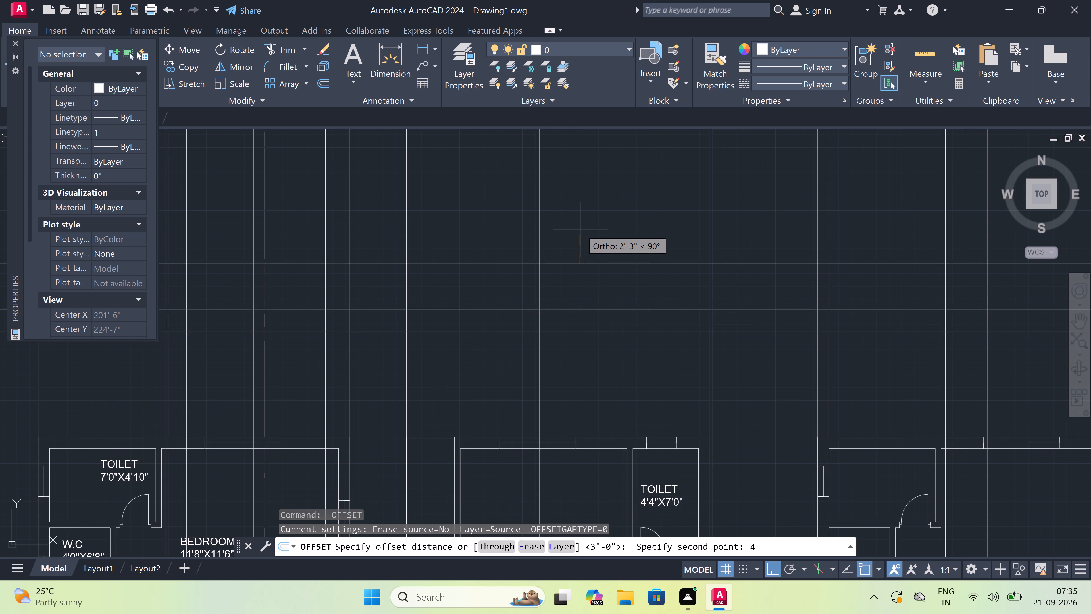
key("apostrophe")
key("space")
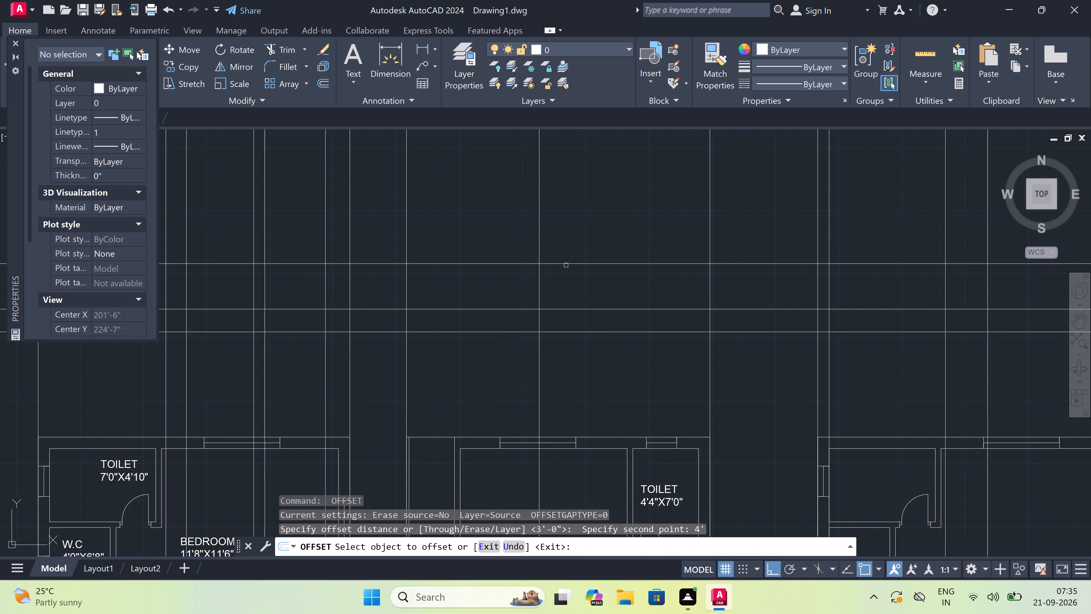
left_click(566, 265)
left_click(565, 248)
scroll(565, 248, "down", 3)
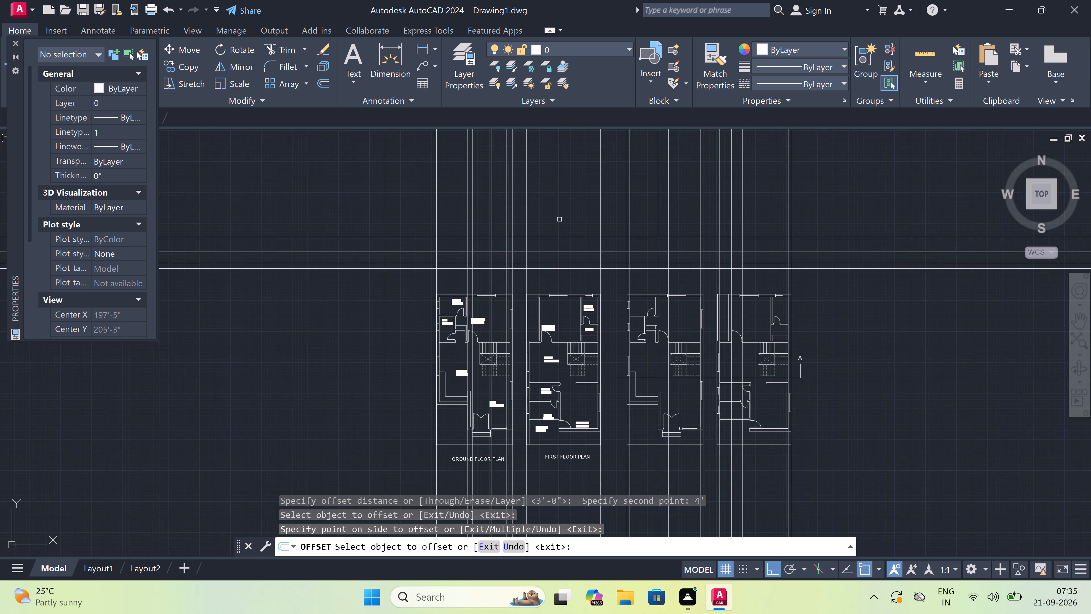
scroll(559, 219, "up", 3)
key("Escape")
Offset the topmost horizontal construction line another 3' upward.
key("space")
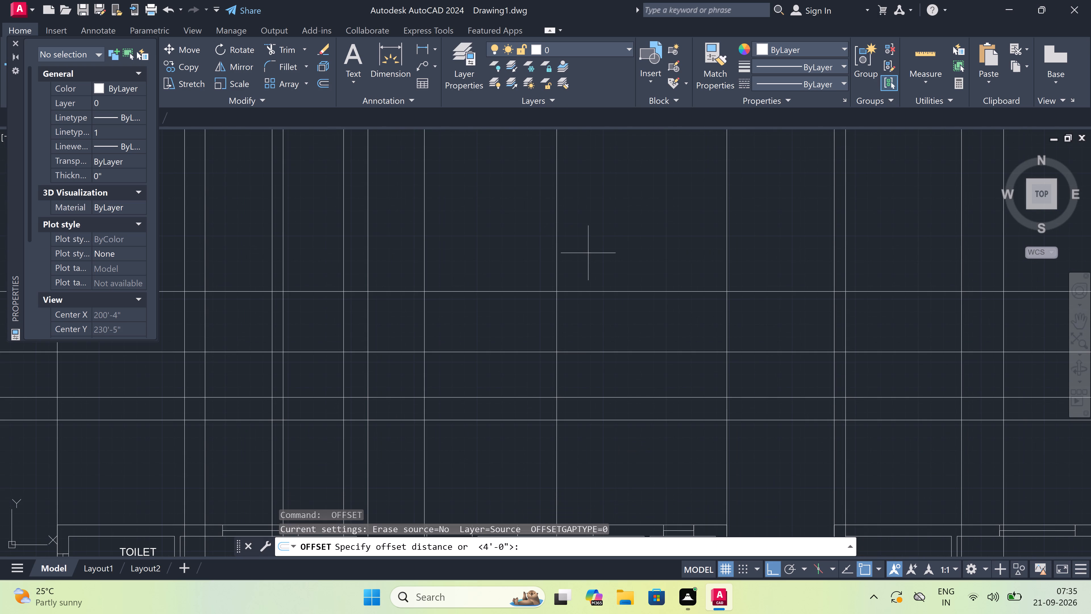
left_click(588, 293)
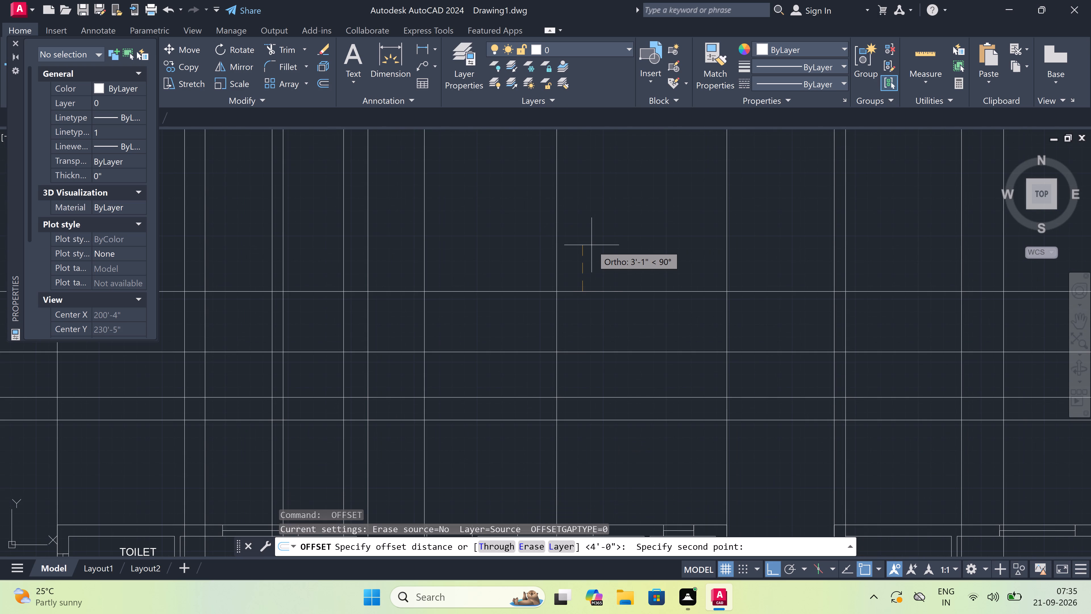
key("3")
key("apostrophe")
key("space")
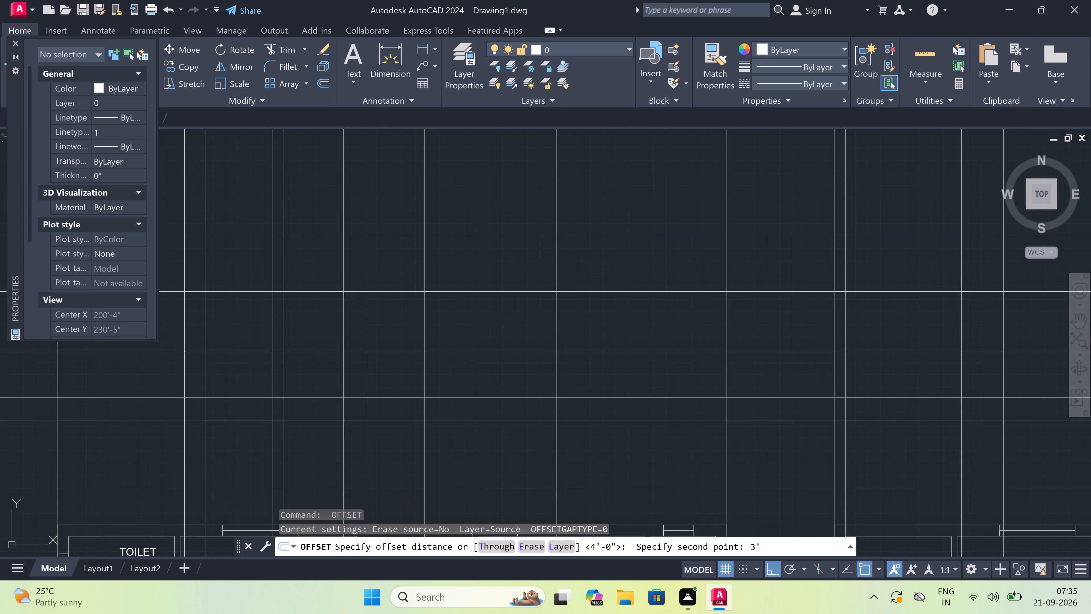
left_click(580, 290)
left_click(580, 275)
scroll(580, 275, "down", 3)
scroll(585, 264, "up", 3)
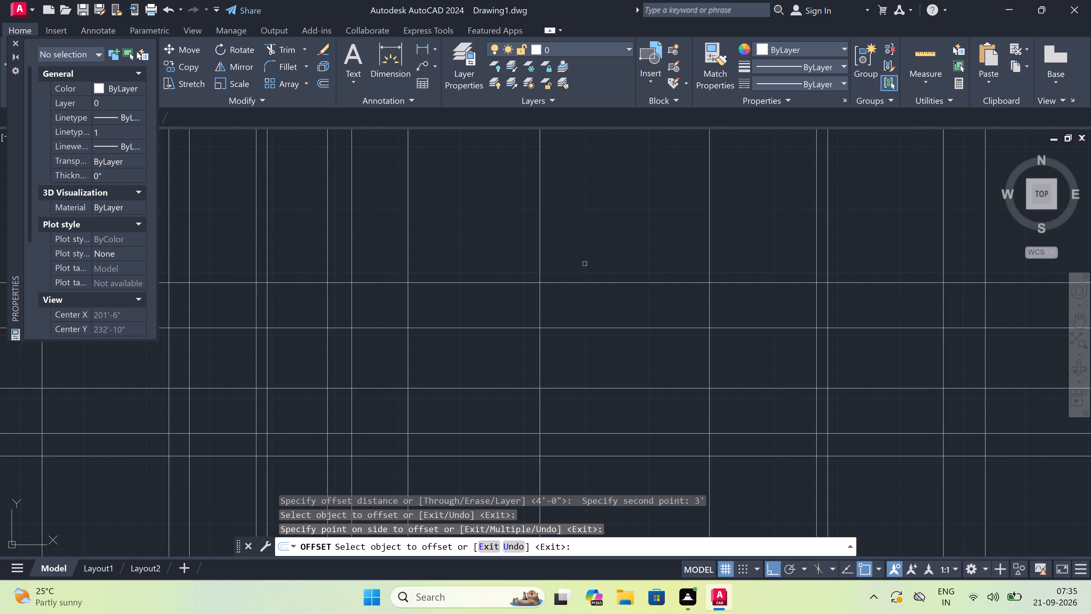
key("Escape")
Offset the topmost horizontal construction line 6" upward.
key("space")
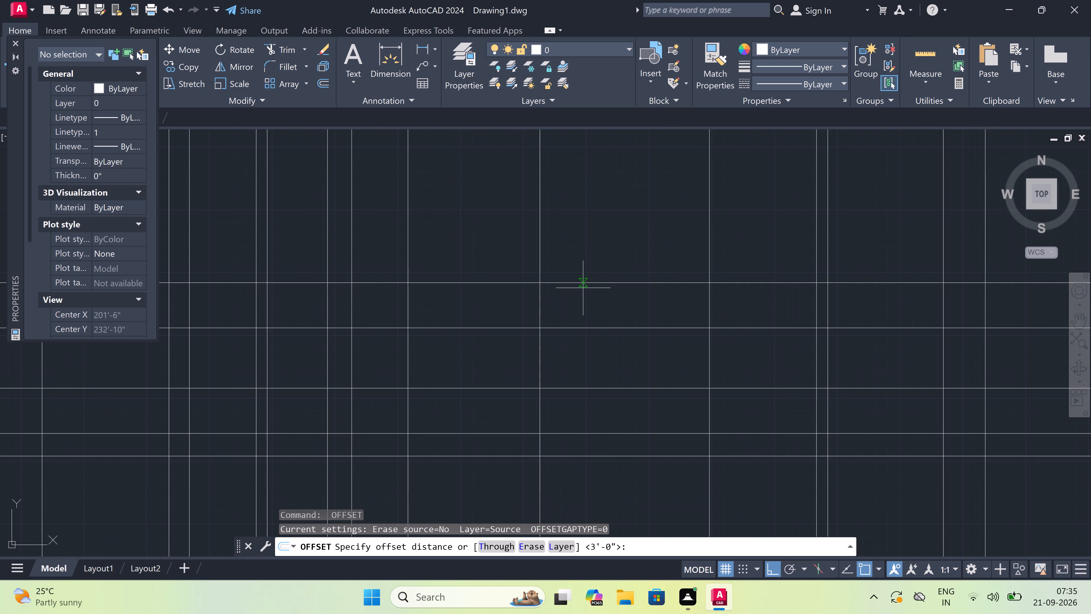
left_click(585, 282)
key("6")
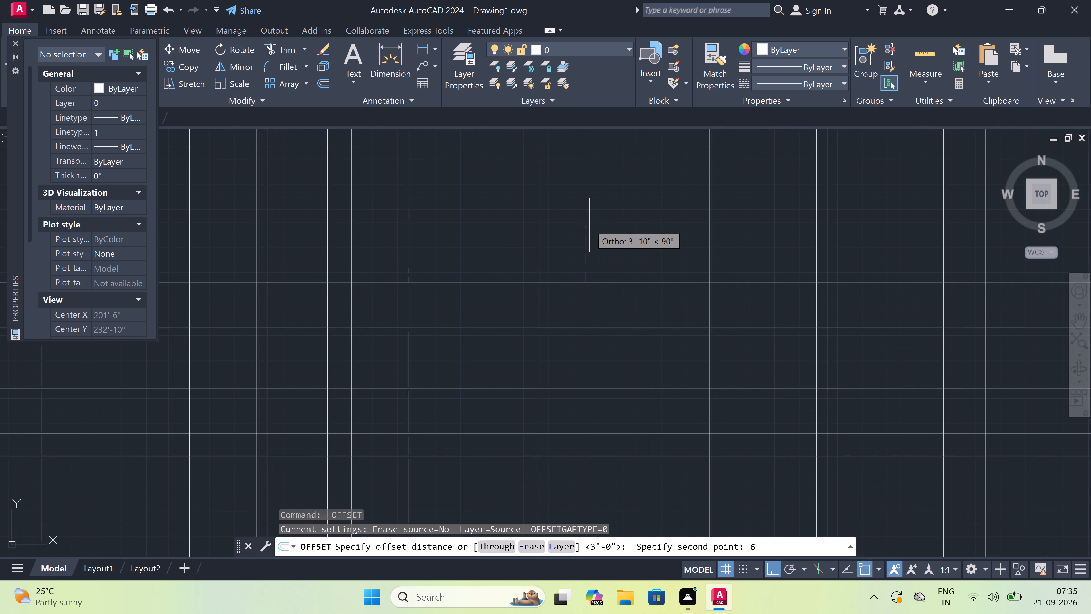
key("shift+quotedbl")
key("space")
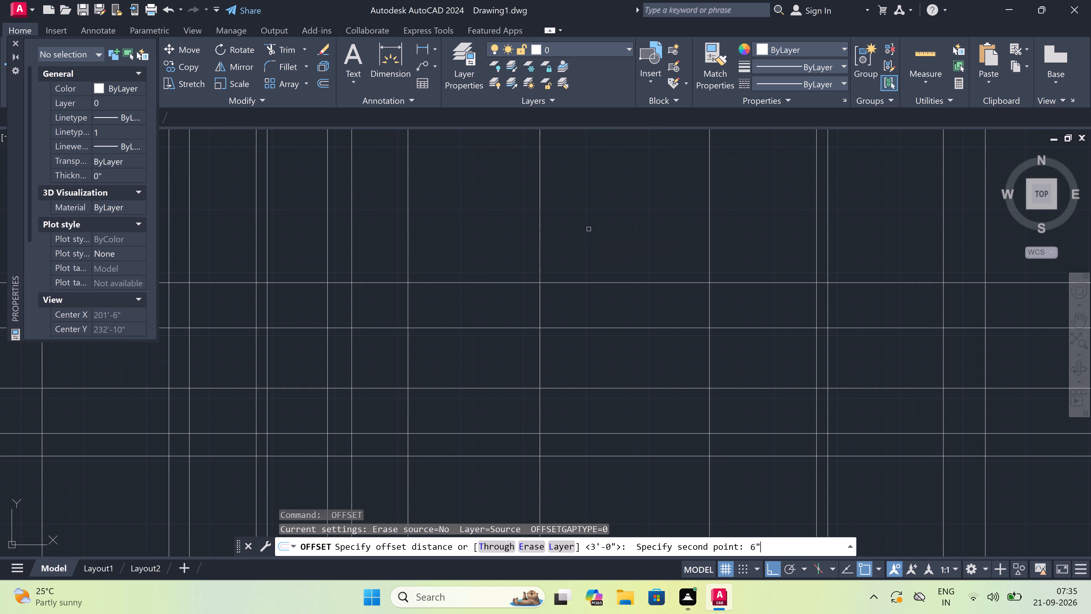
left_click(578, 281)
left_click(578, 267)
scroll(578, 267, "down", 1)
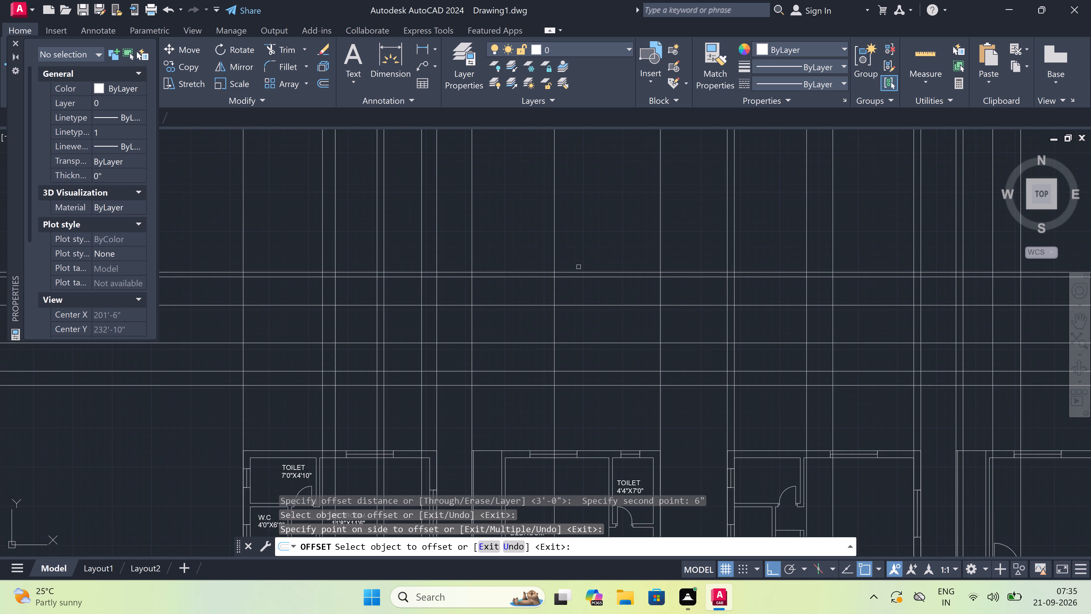
scroll(578, 267, "down", 2)
scroll(588, 258, "up", 3)
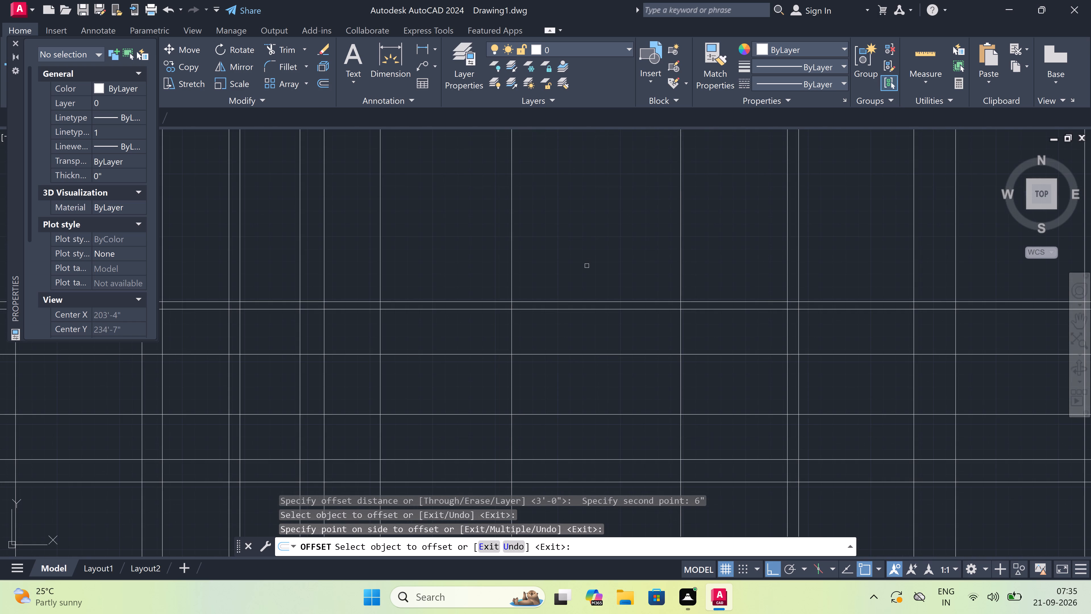
key("Escape")
Offset the topmost horizontal construction line 3'6" upward and finish the command.
key("space")
left_click_drag(582, 300, 584, 294)
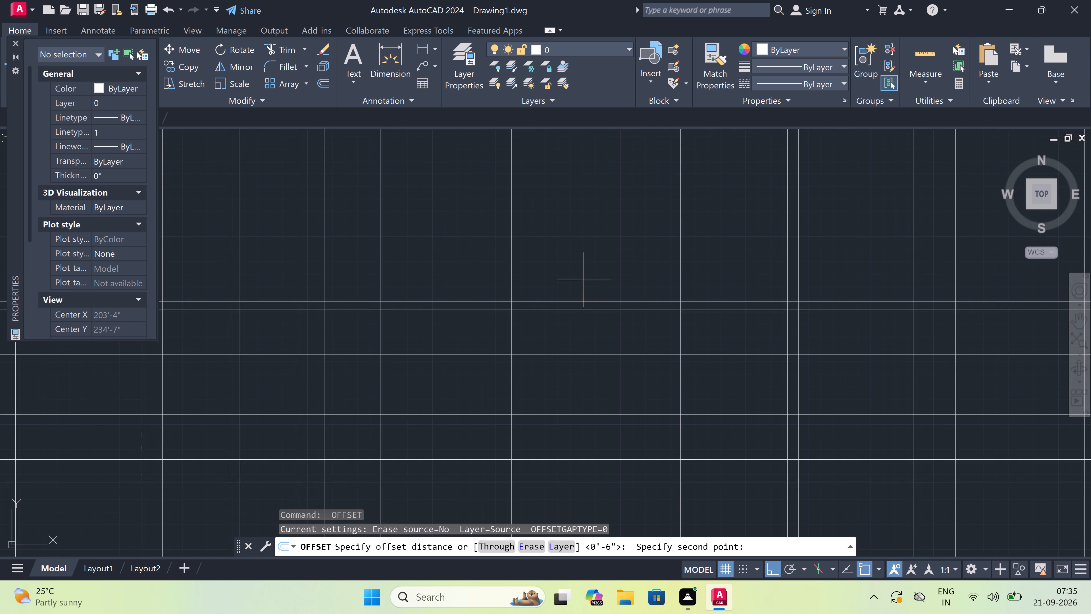
key("3")
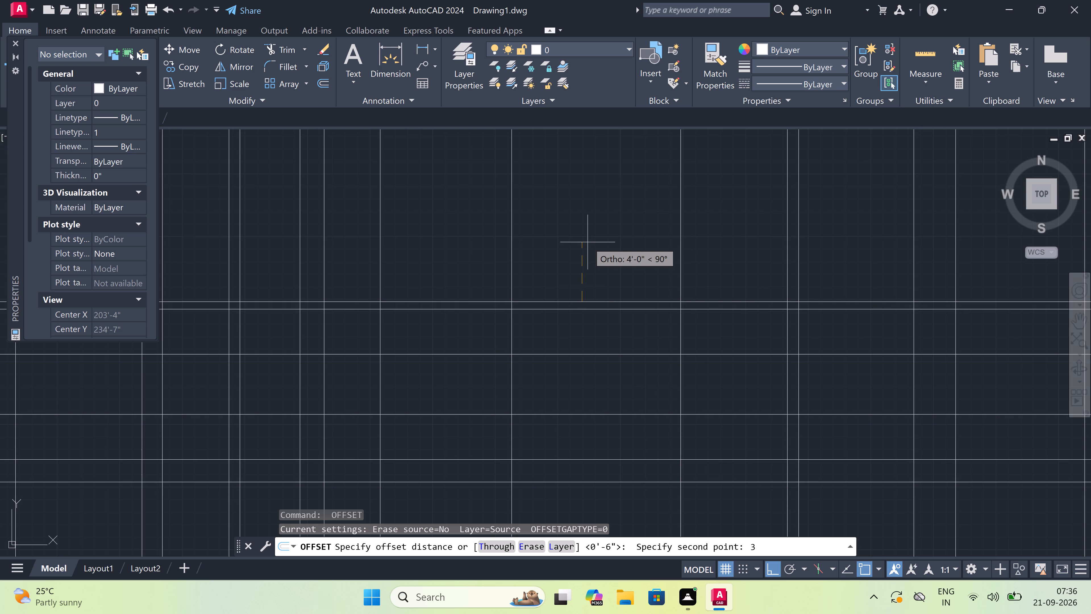
key("apostrophe")
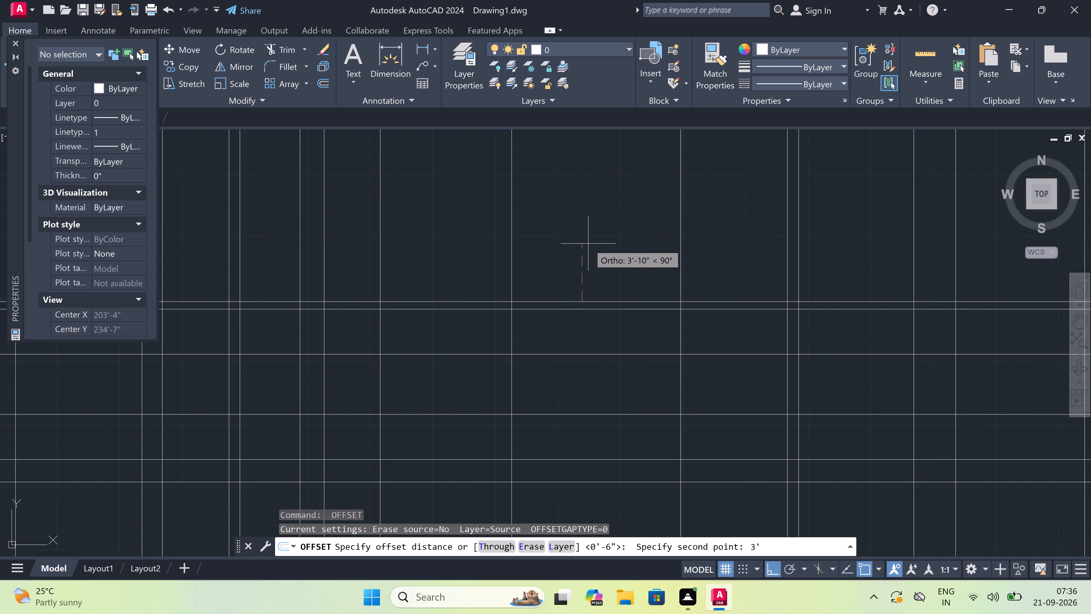
key("6")
key("shift+quotedbl")
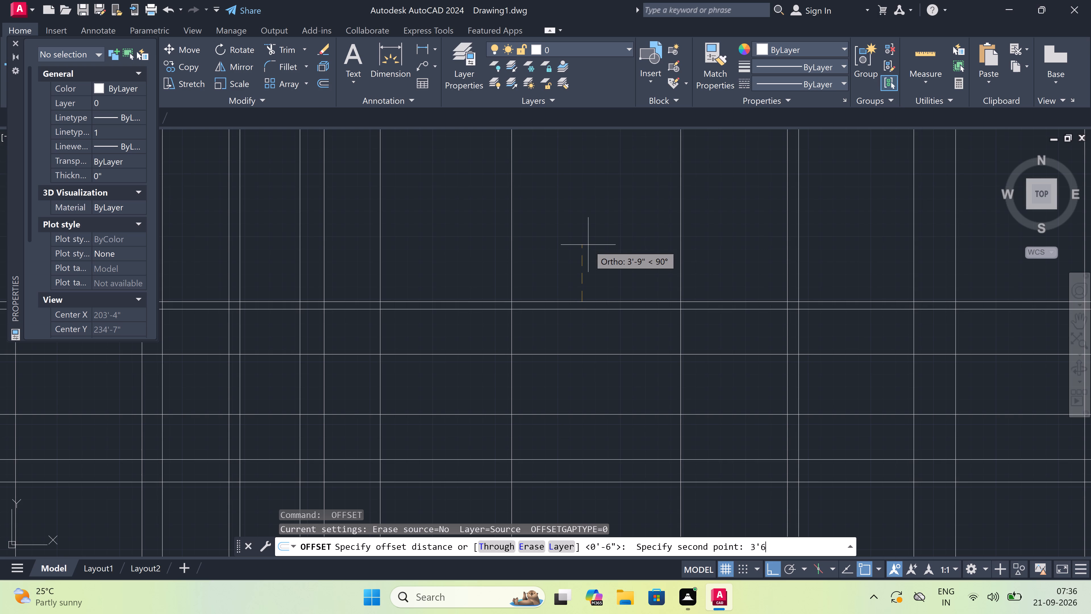
key("space")
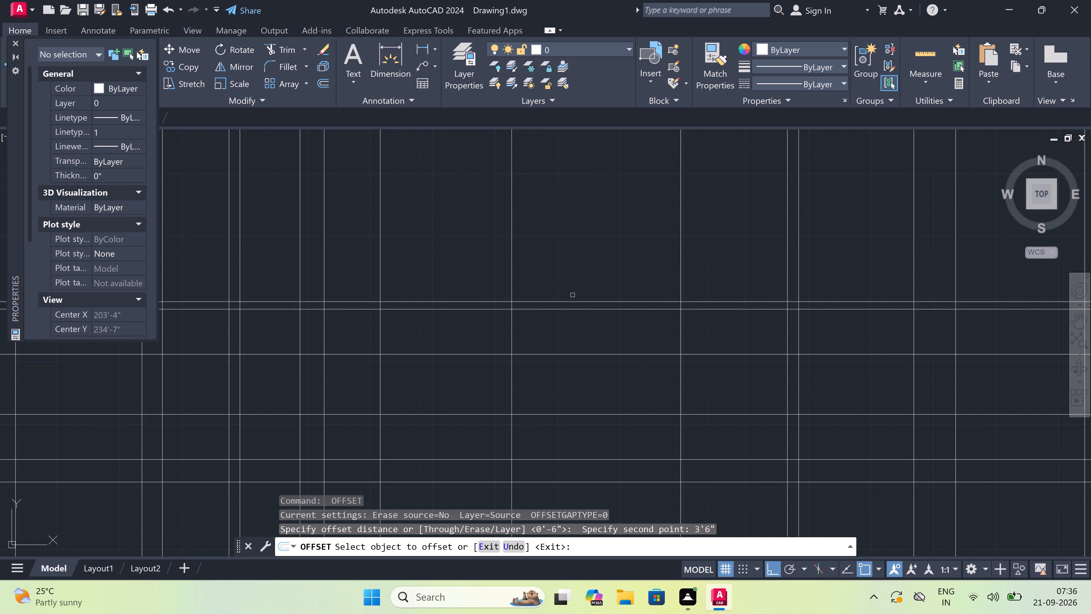
left_click(572, 302)
left_click(567, 276)
scroll(567, 276, "down", 1)
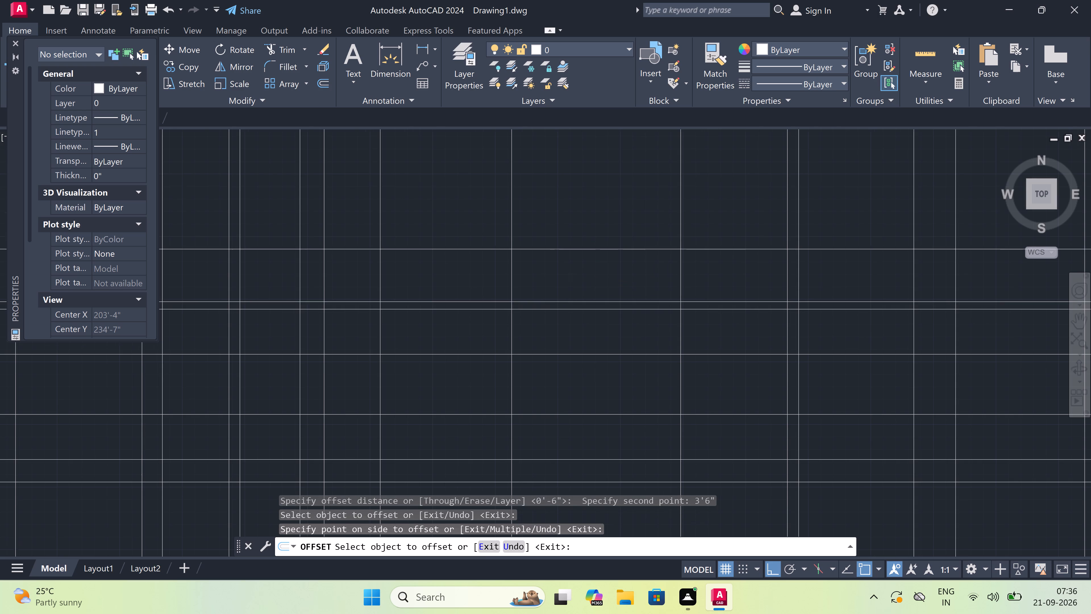
scroll(567, 276, "down", 1)
key("Escape")
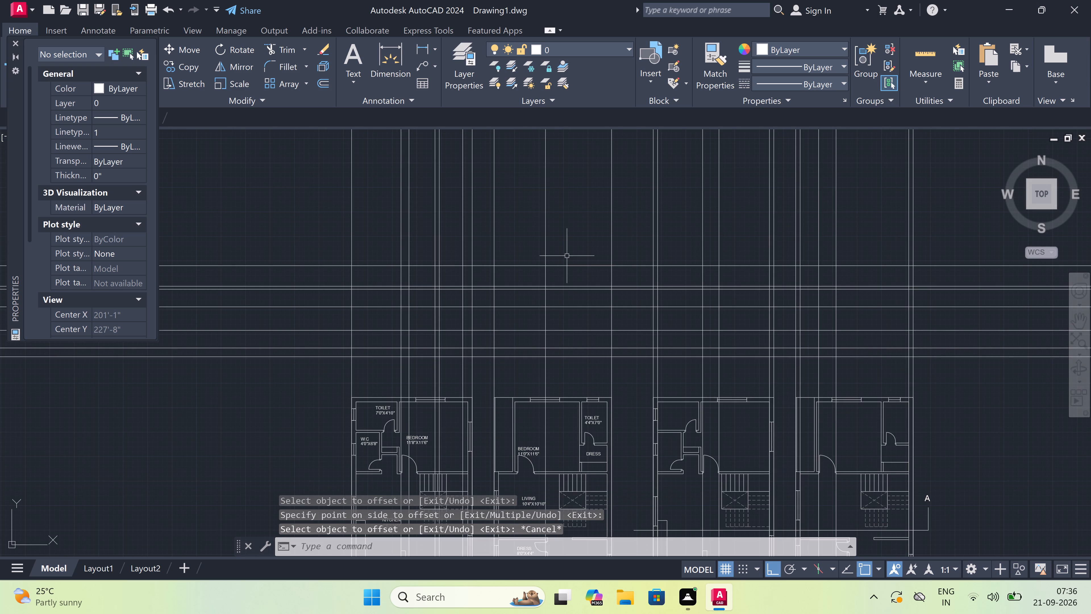
Trim the vertical projection lines above the topmost level line, and the level lines beyond the far-right projection line.
type("TR")
key("space")
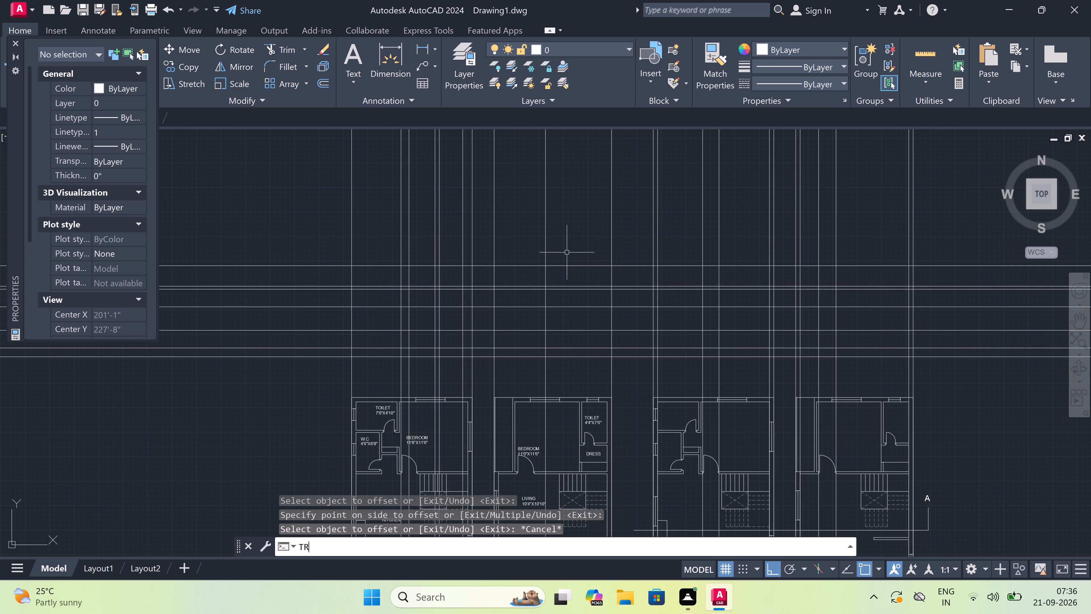
scroll(567, 252, "down", 1)
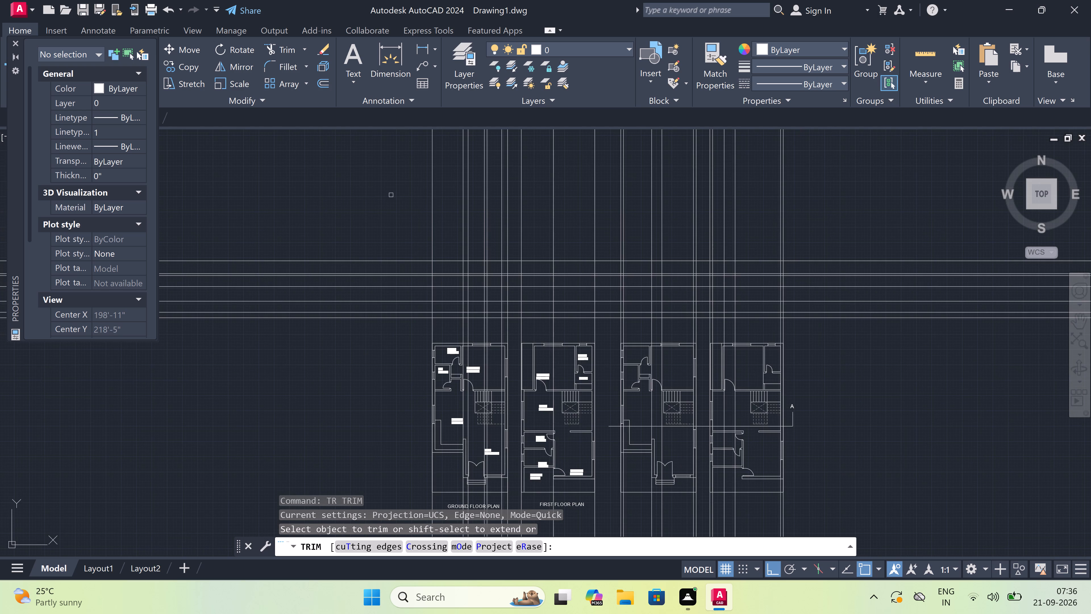
left_click(391, 195)
left_click(813, 219)
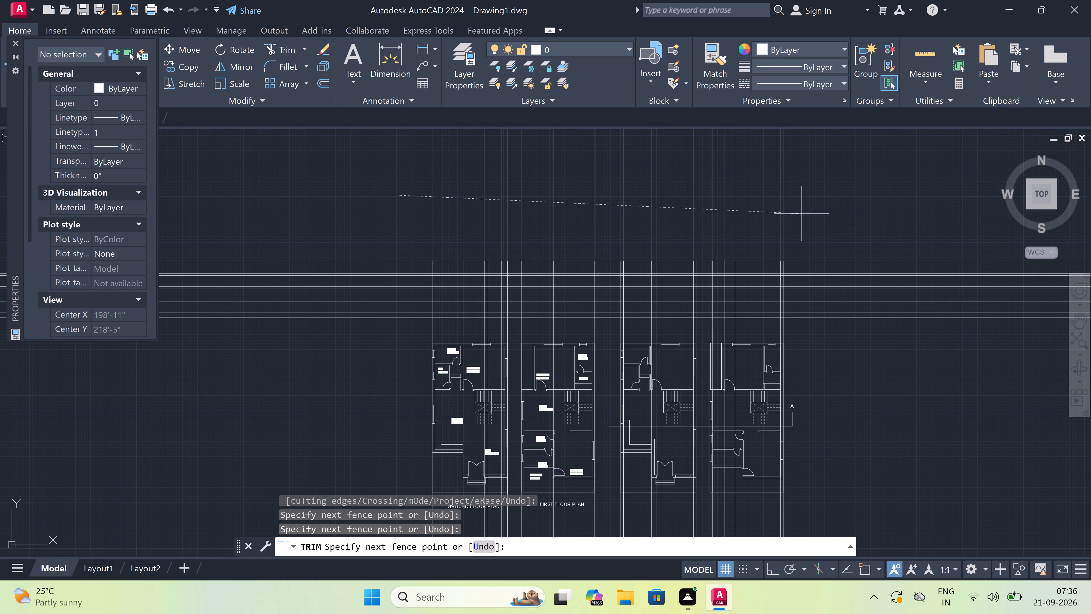
left_click(815, 226)
left_click(816, 322)
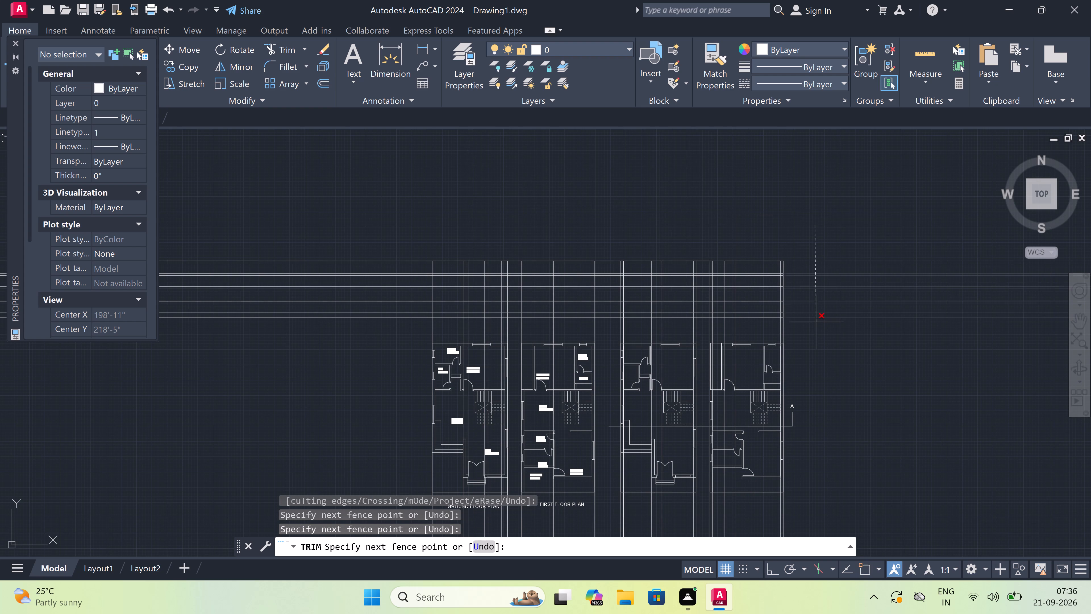
Trim the level lines out of the three gaps between the plan grids and from the area left of the ground floor grid.
left_click(606, 317)
left_click(606, 316)
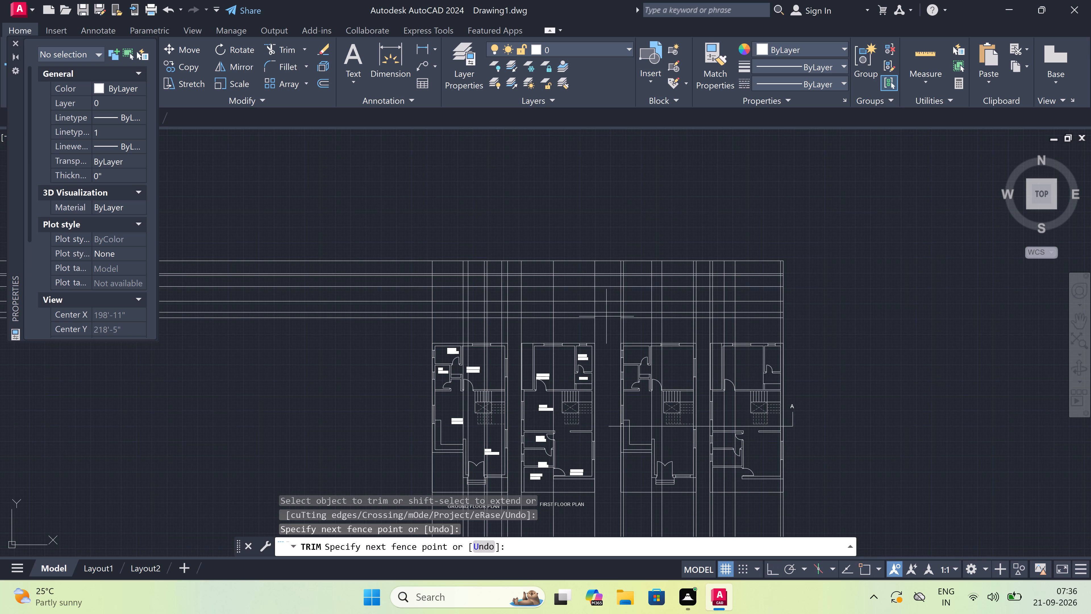
left_click(608, 260)
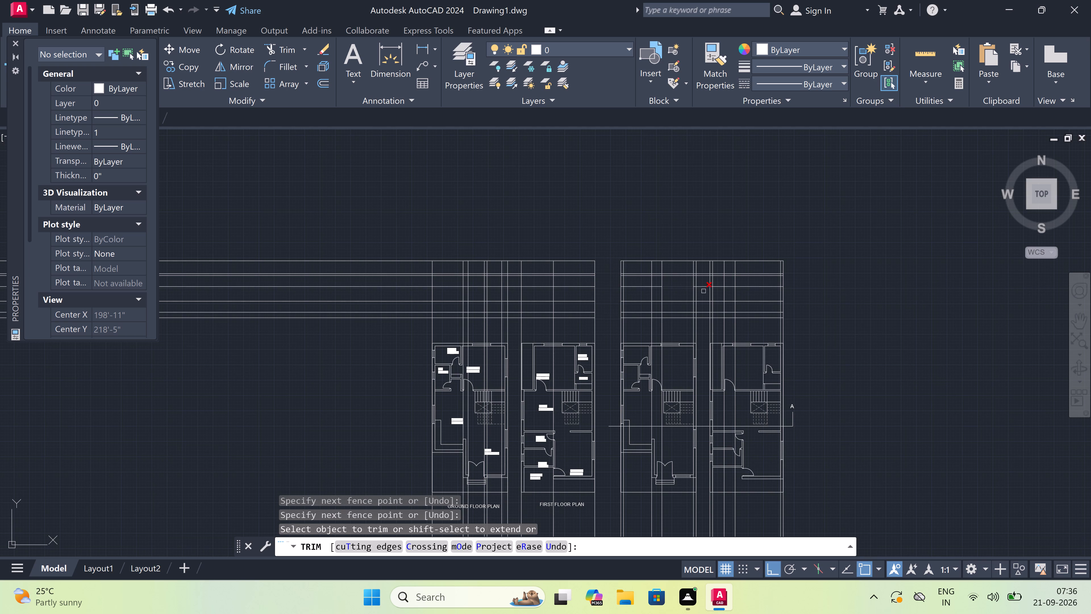
scroll(706, 294, "up", 1)
left_click(696, 348)
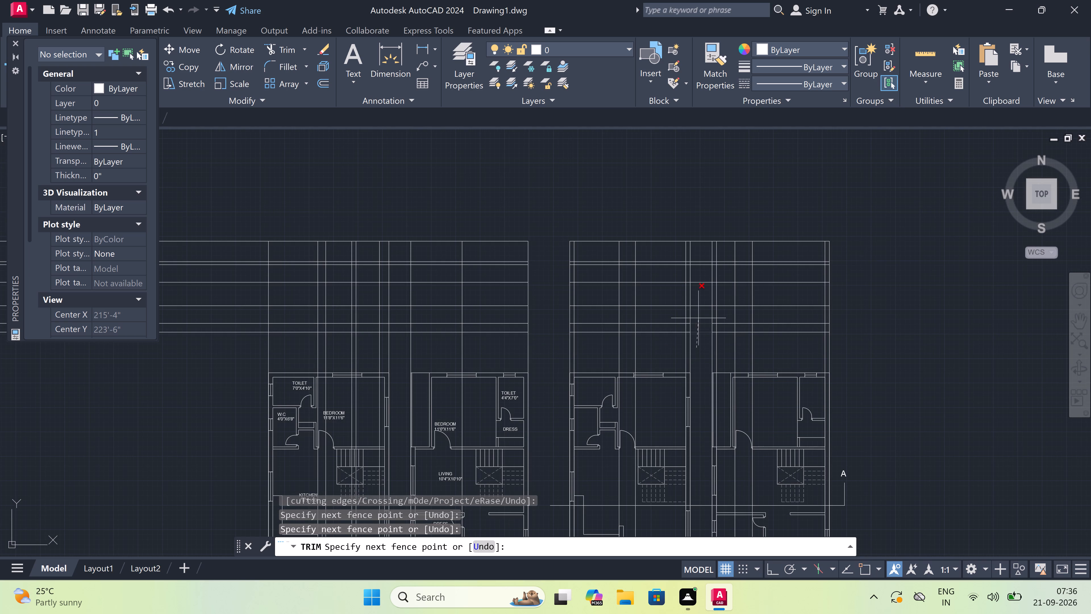
left_click(693, 229)
scroll(693, 229, "down", 2)
scroll(505, 243, "up", 1)
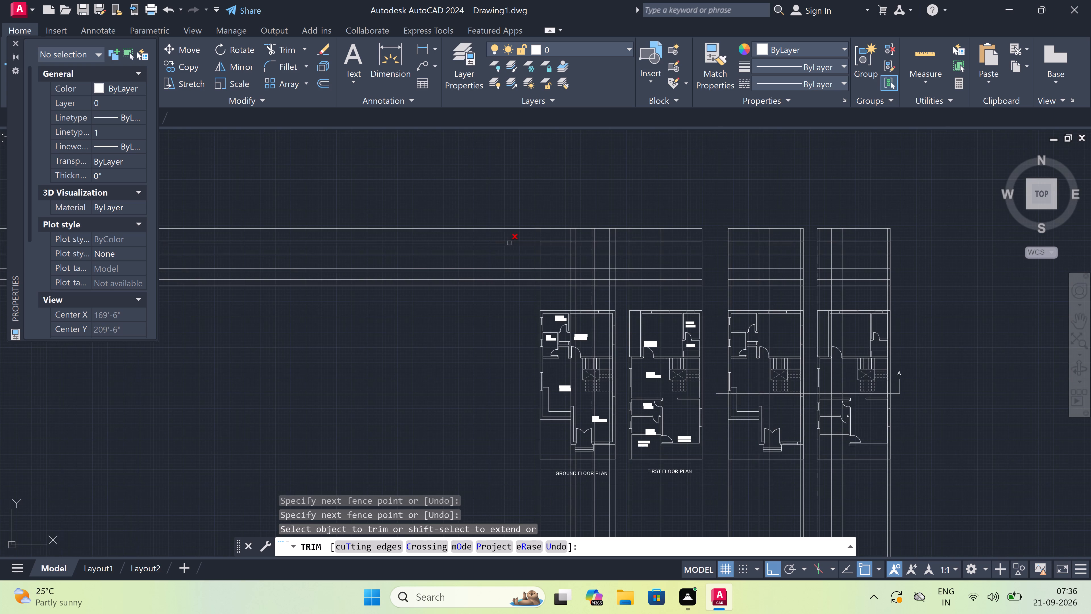
left_click_drag(506, 202, 506, 205)
left_click(512, 329)
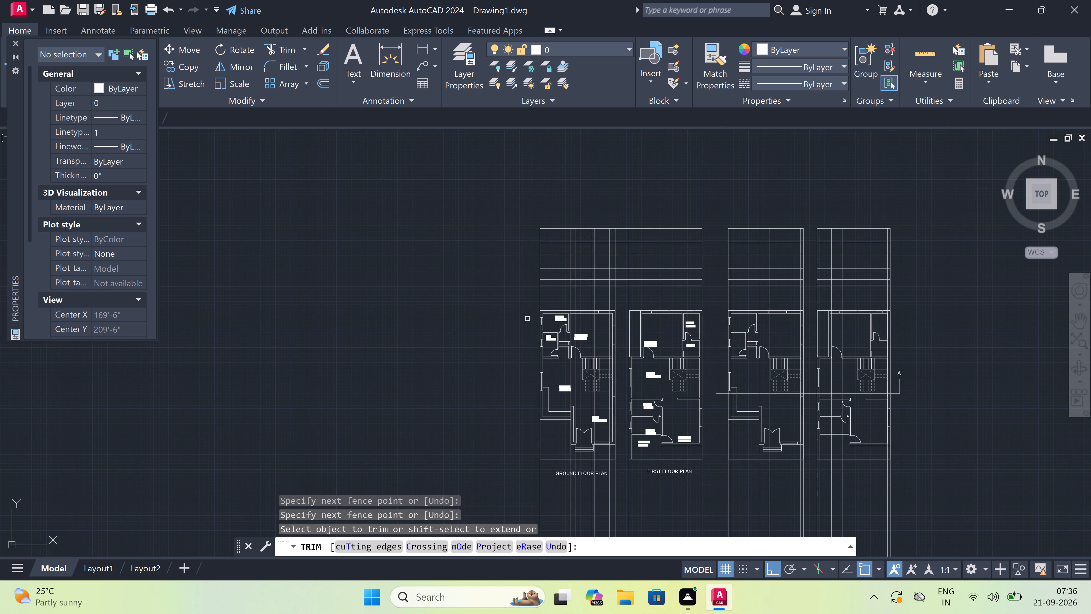
scroll(692, 307, "up", 1)
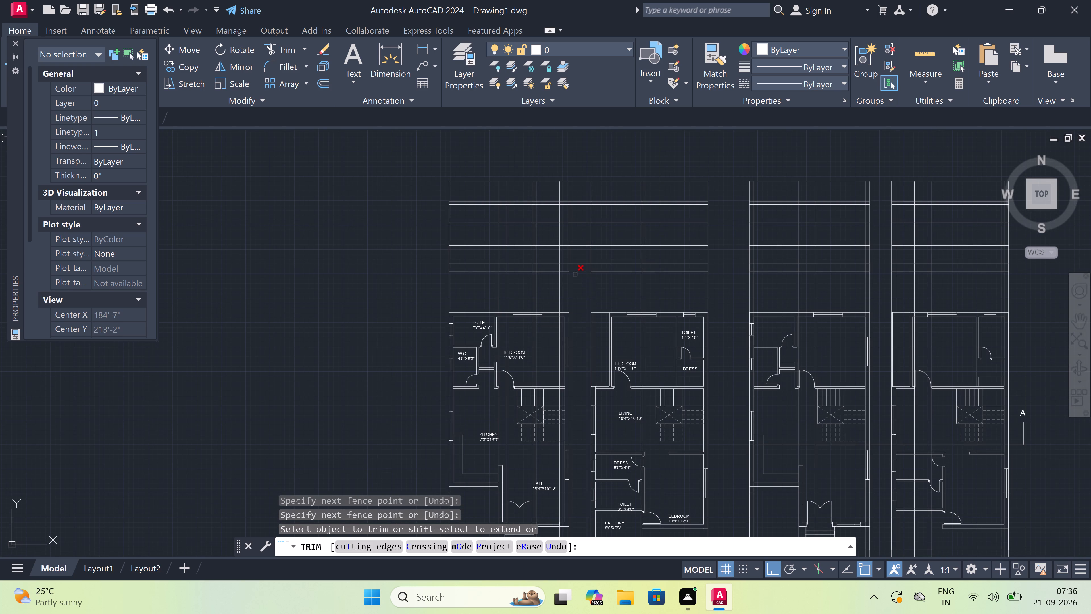
left_click(579, 281)
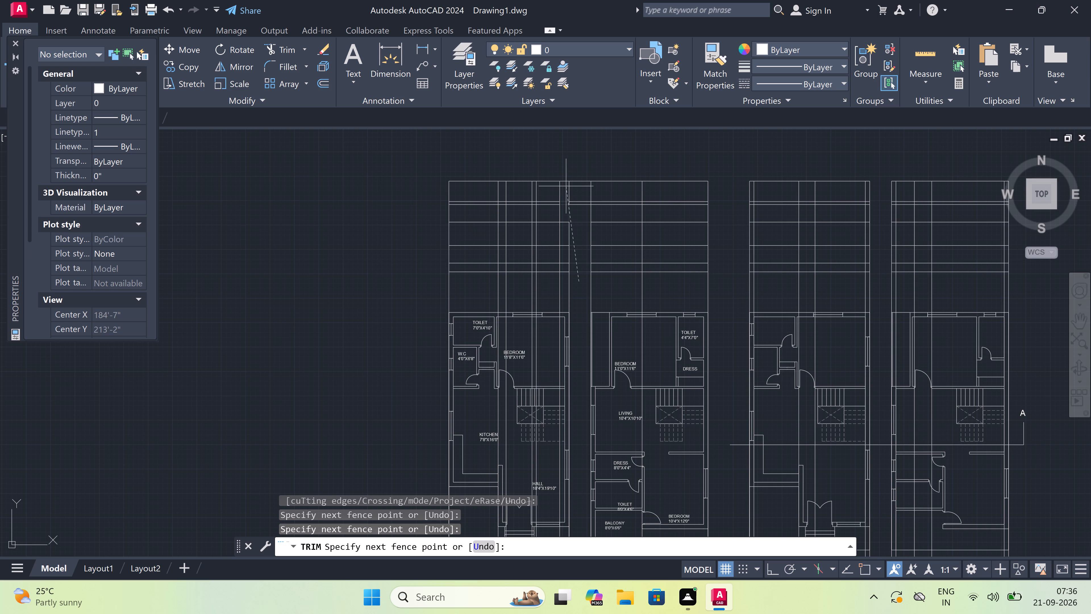
left_click(575, 171)
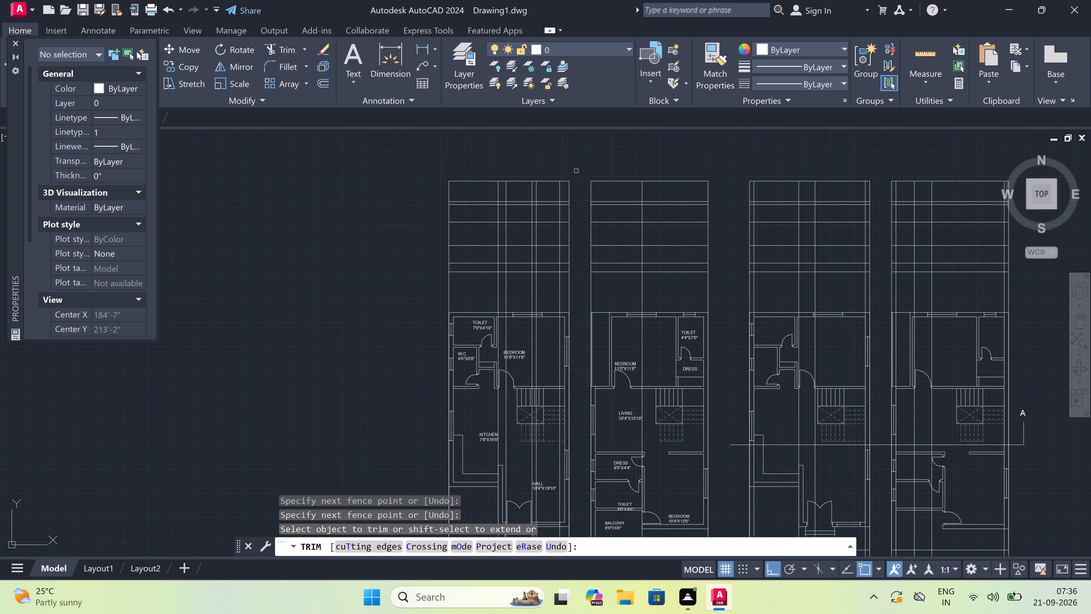
Trim the interior vertical lines out of the top two level bands of the grid above the ground floor plan.
scroll(492, 204, "up", 2)
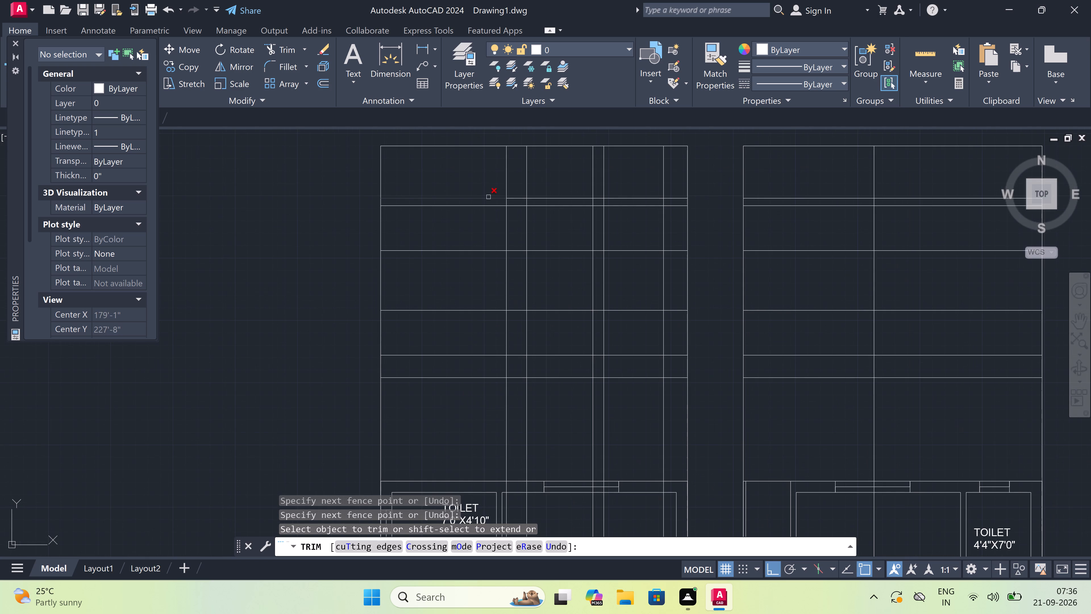
scroll(490, 187, "down", 1)
left_click_drag(490, 186, 495, 183)
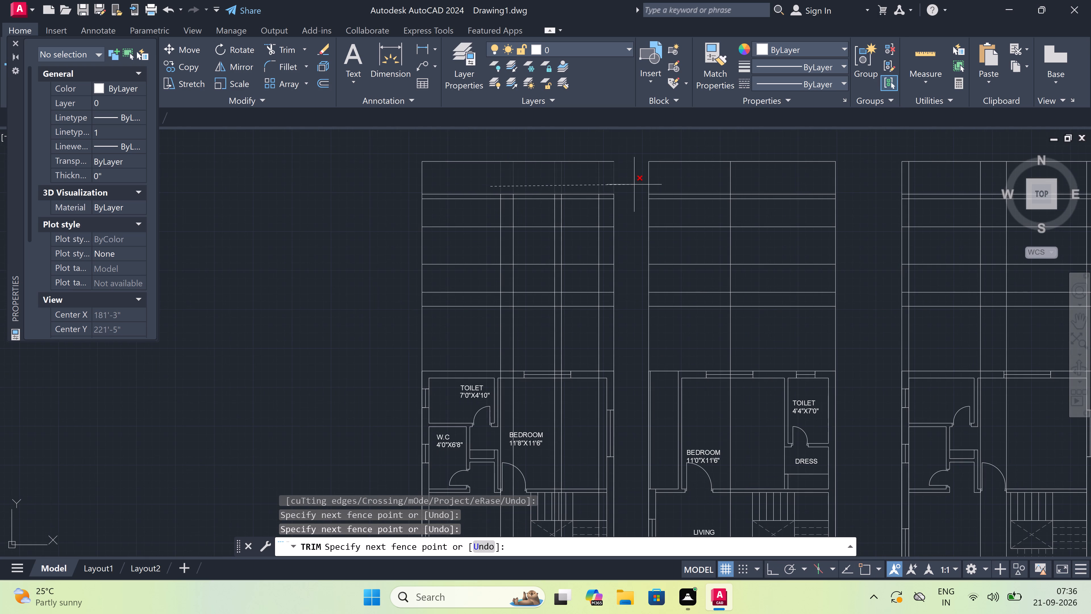
scroll(613, 183, "up", 2)
left_click(596, 183)
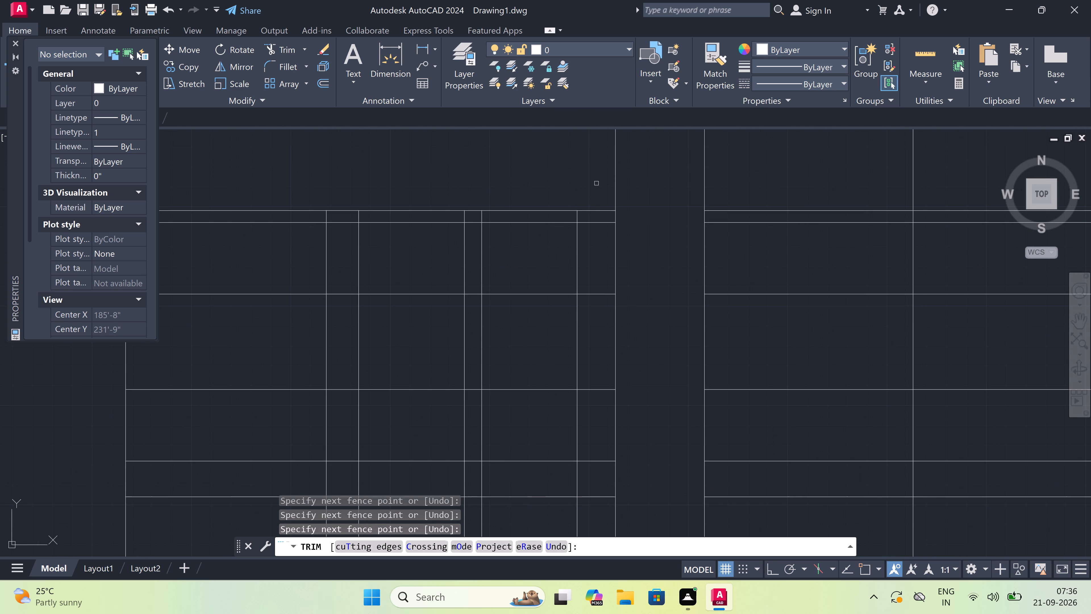
scroll(589, 189, "down", 2)
scroll(522, 192, "up", 2)
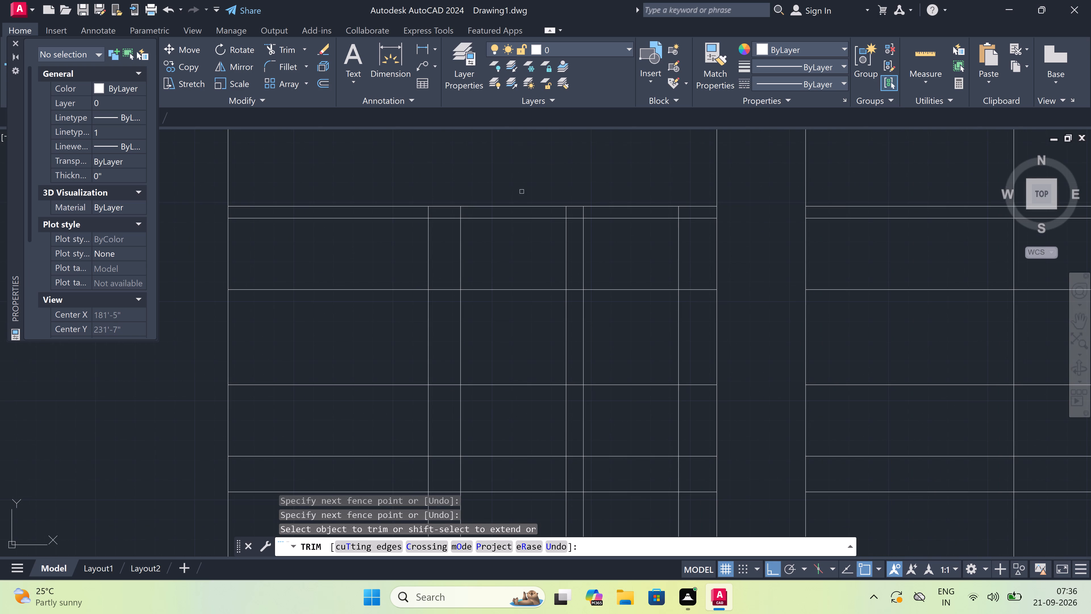
scroll(456, 197, "up", 2)
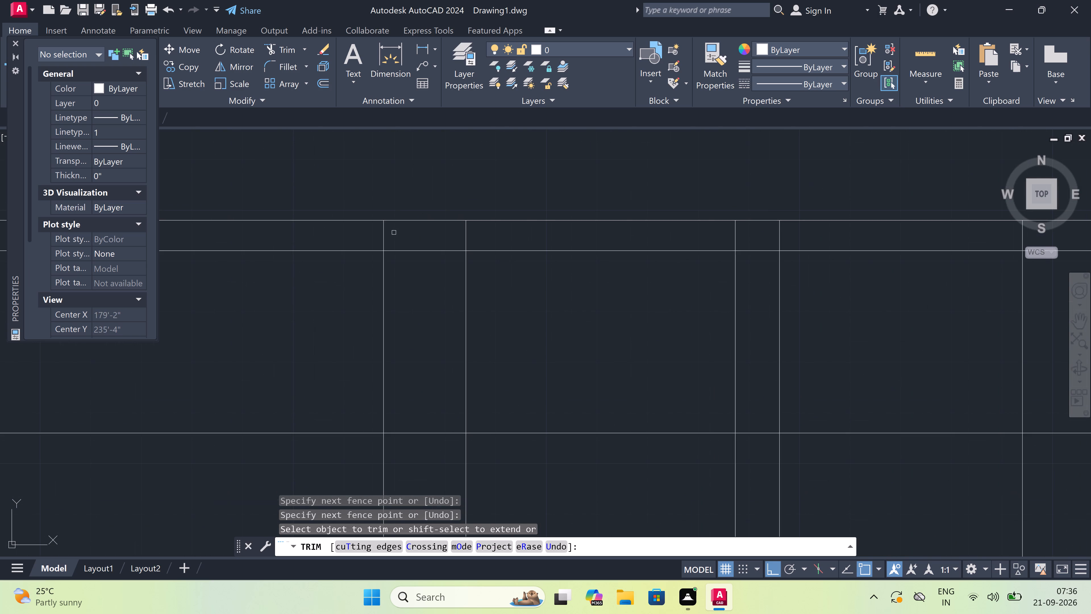
left_click(377, 233)
scroll(678, 247, "down", 2)
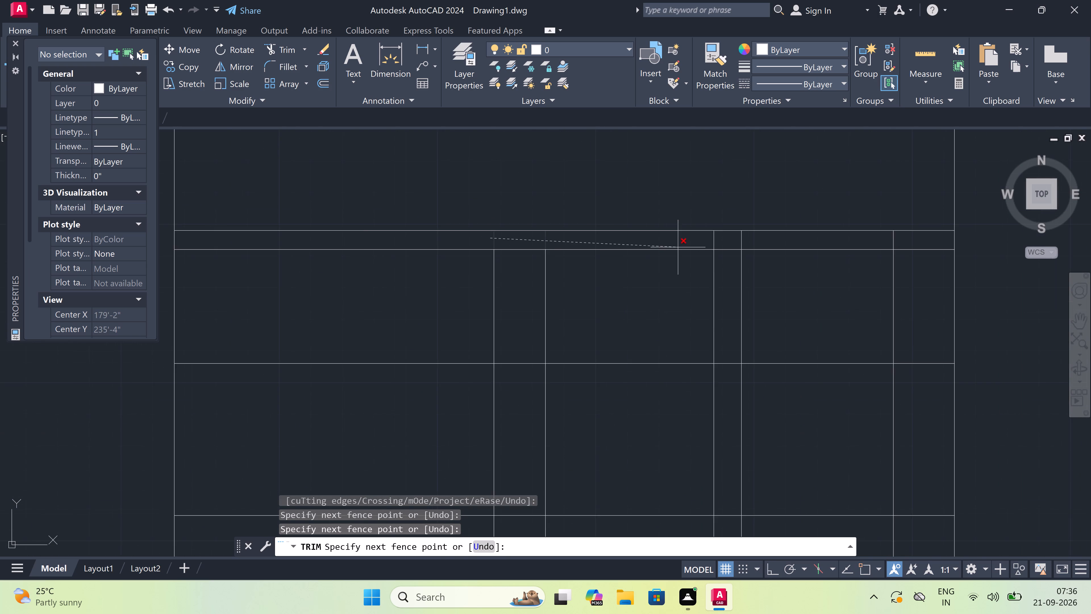
scroll(780, 251, "up", 3)
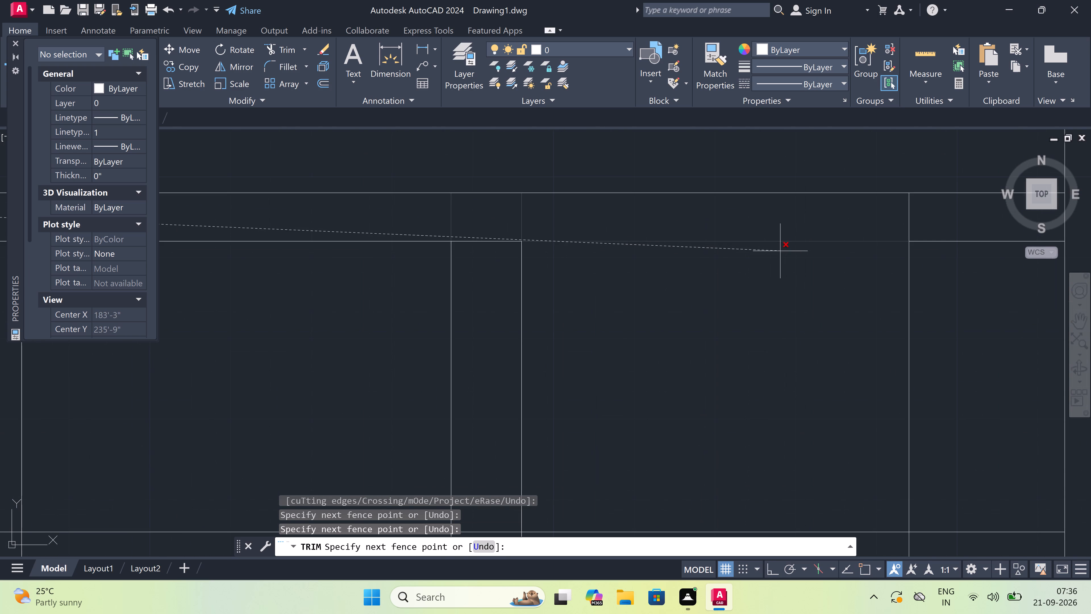
left_click(915, 219)
Trim the second and third interior vertical lines out of the third level band from the top in the ground floor grid.
scroll(689, 209, "down", 6)
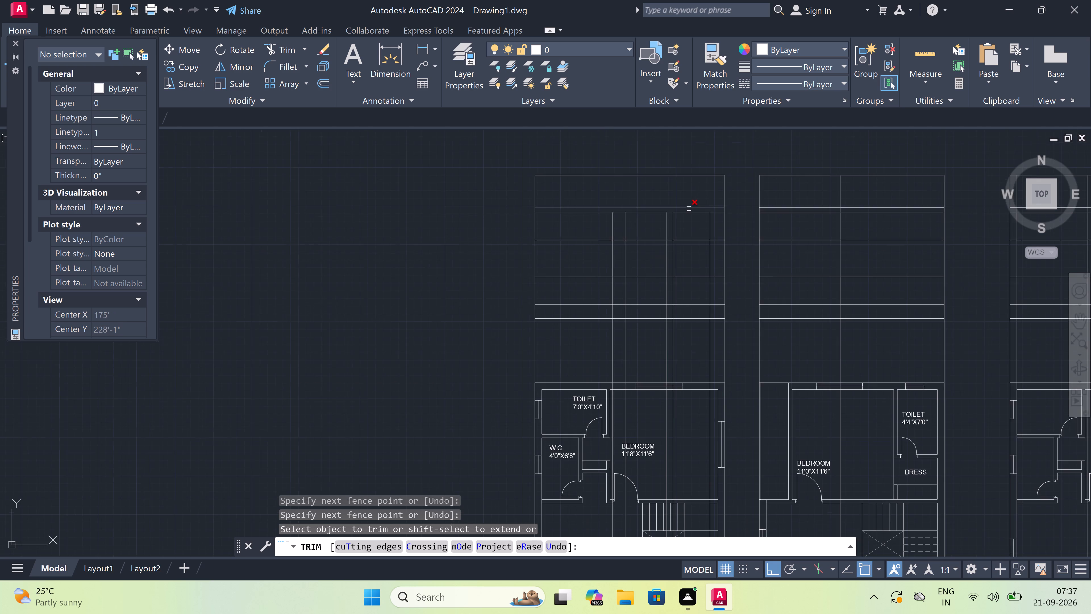
scroll(689, 209, "down", 1)
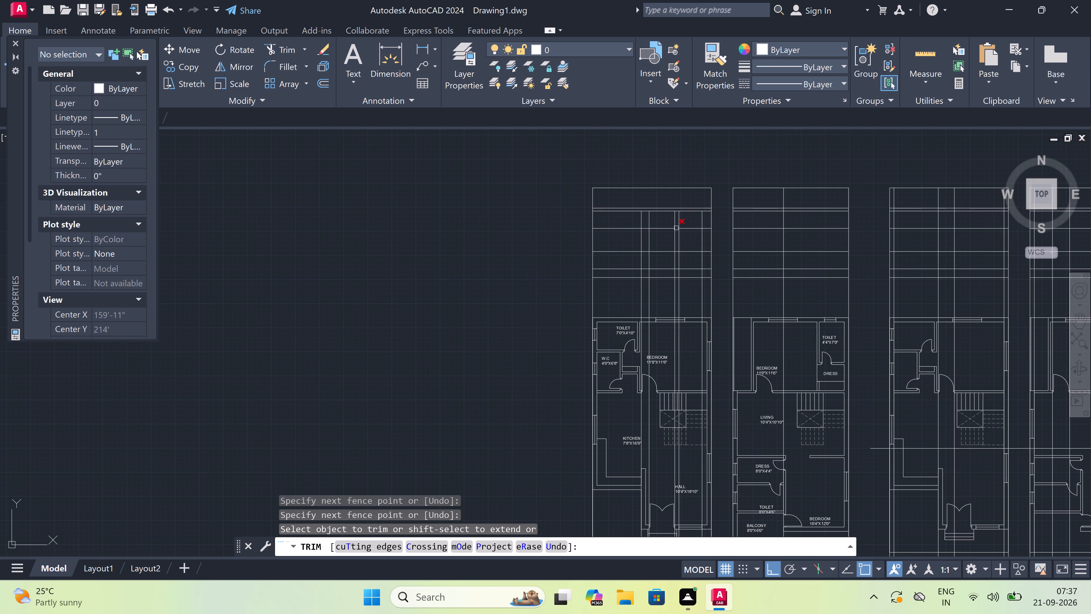
scroll(676, 228, "up", 2)
scroll(654, 221, "up", 2)
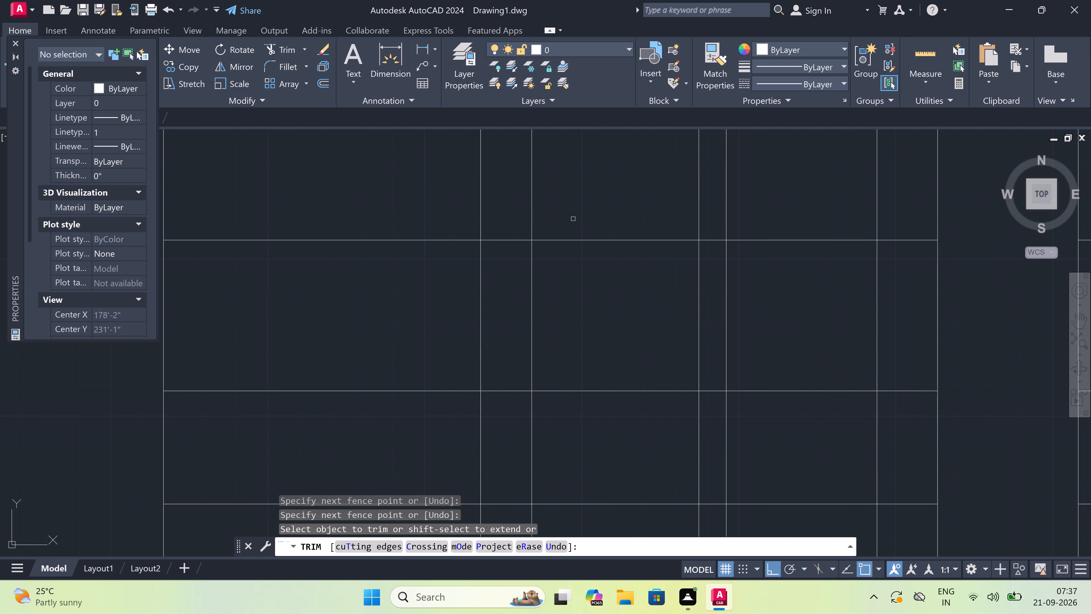
left_click_drag(504, 194, 508, 194)
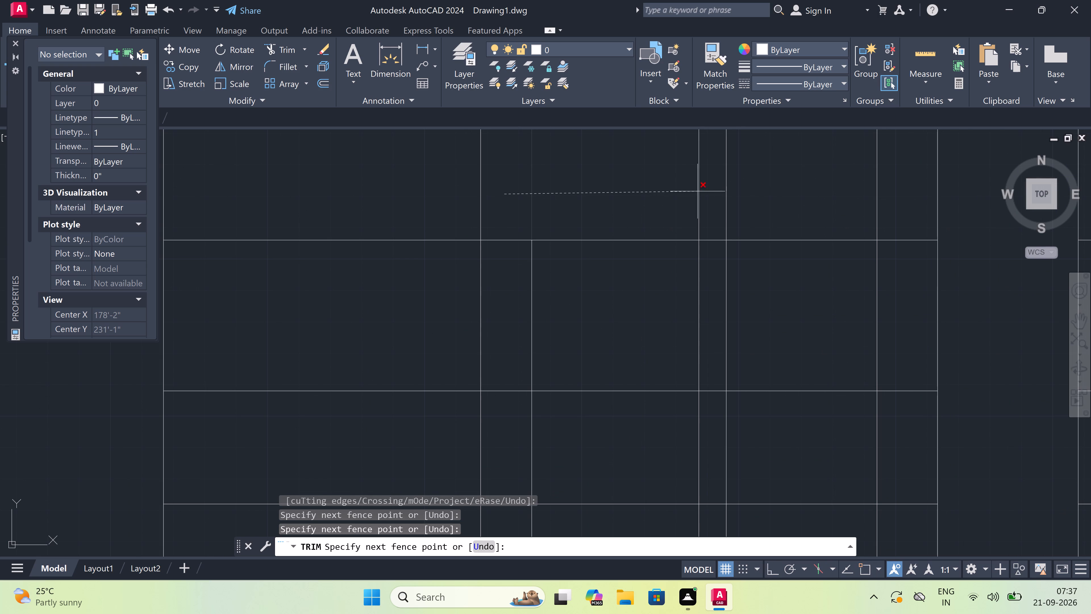
left_click(714, 195)
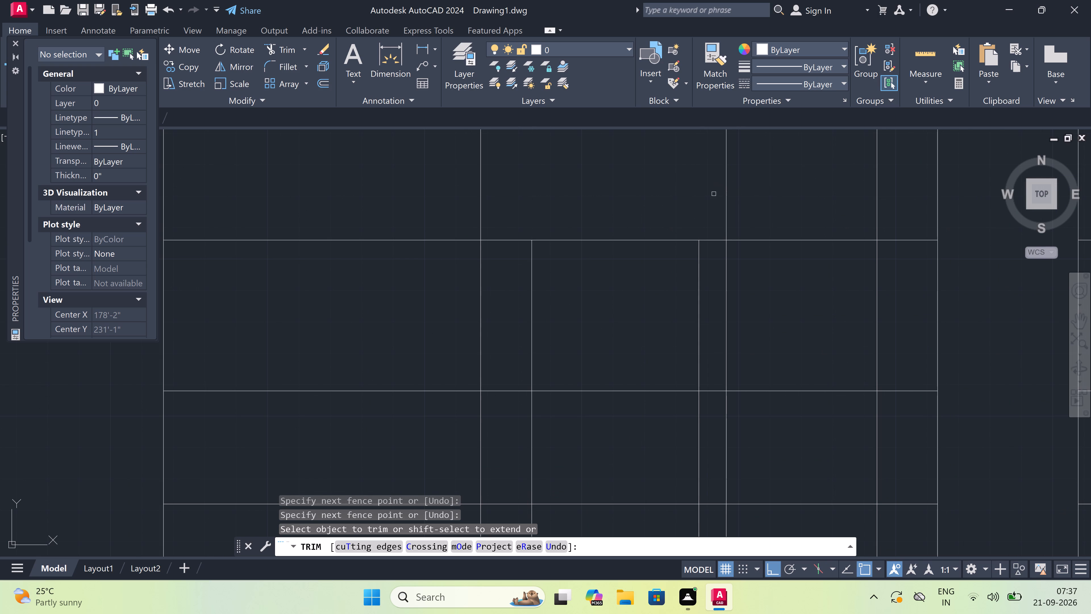
Trim the fourth and fifth level lines from the top between the first two interior verticals, and the fifth also between the second and third.
scroll(690, 194, "down", 7)
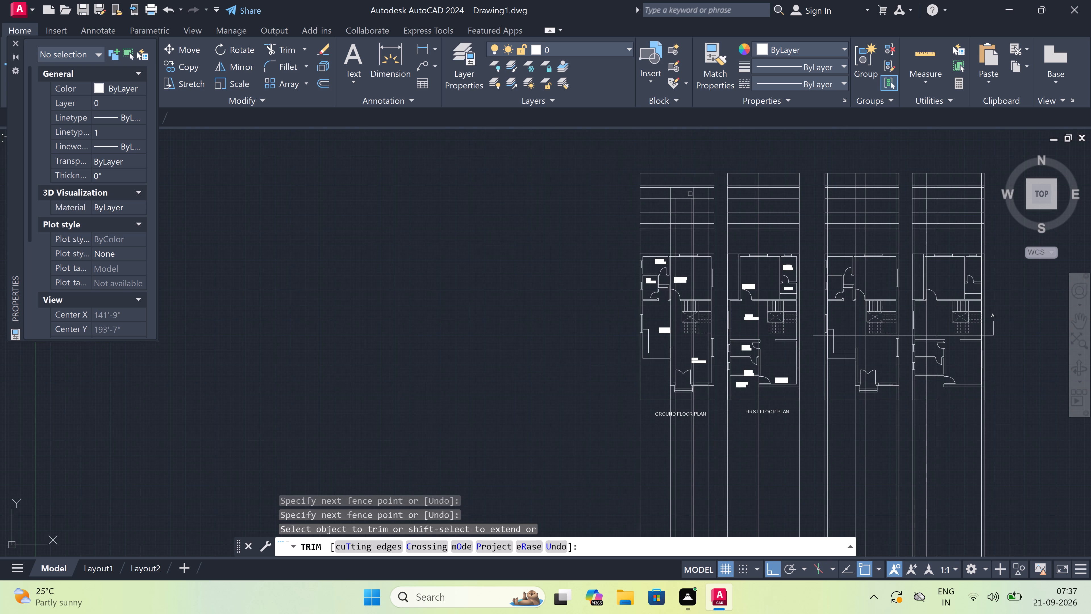
scroll(690, 194, "up", 2)
scroll(647, 211, "up", 2)
left_click(637, 189)
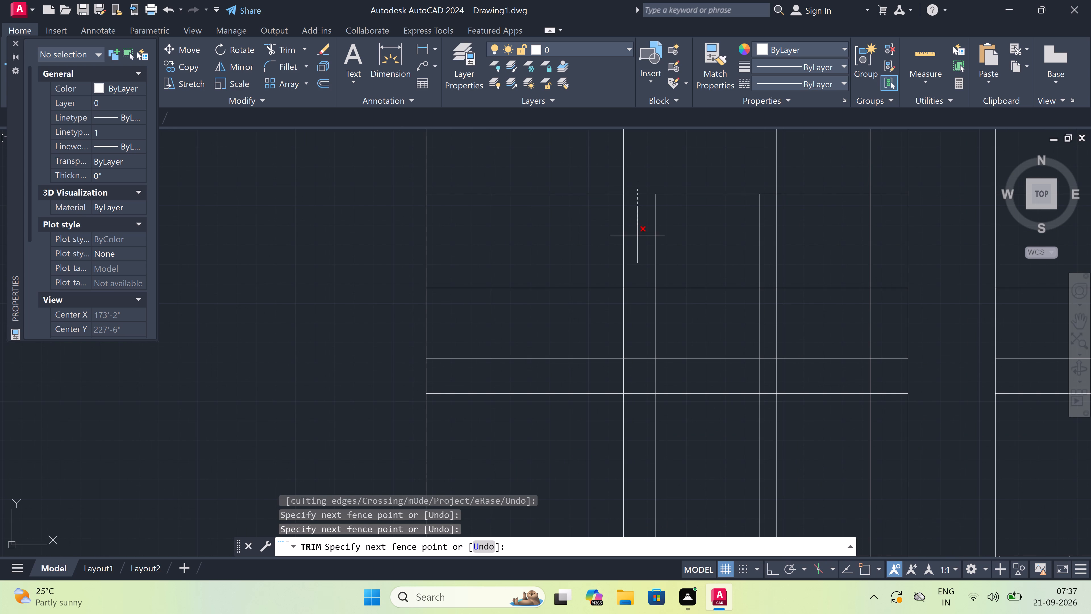
left_click(636, 304)
left_click(706, 269)
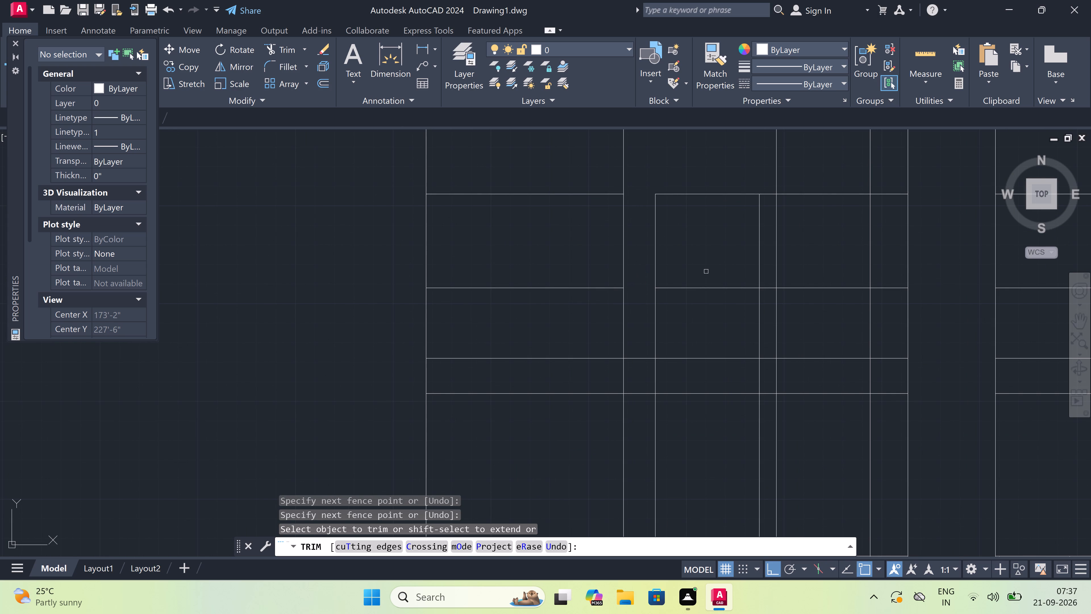
left_click(707, 316)
Trim the interior verticals out of the lowest level band, and the two rightmost interior verticals out of the band just above it.
left_click_drag(580, 374, 585, 372)
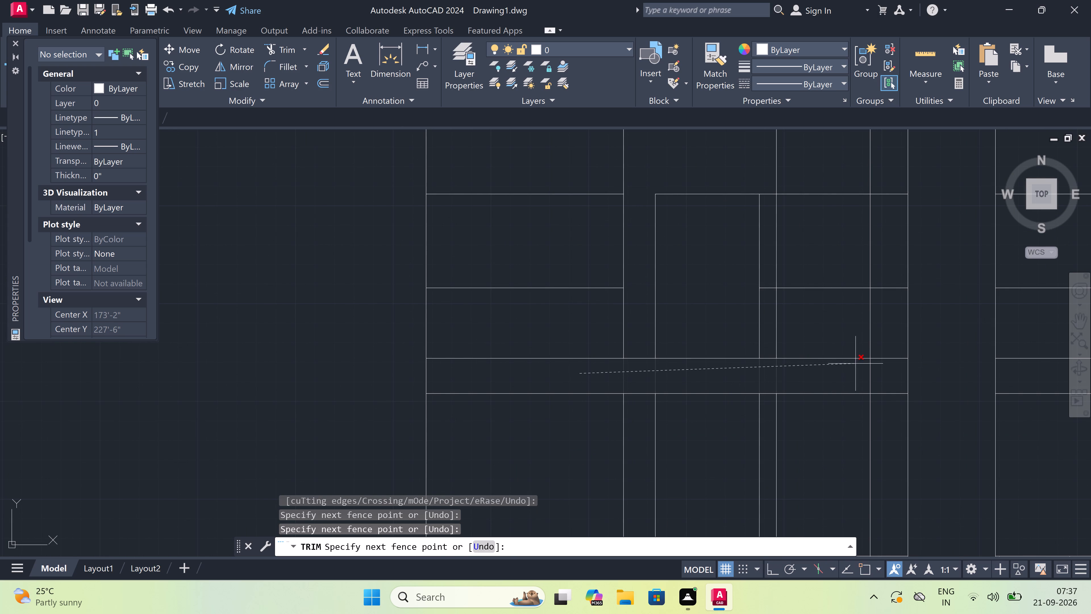
left_click(879, 374)
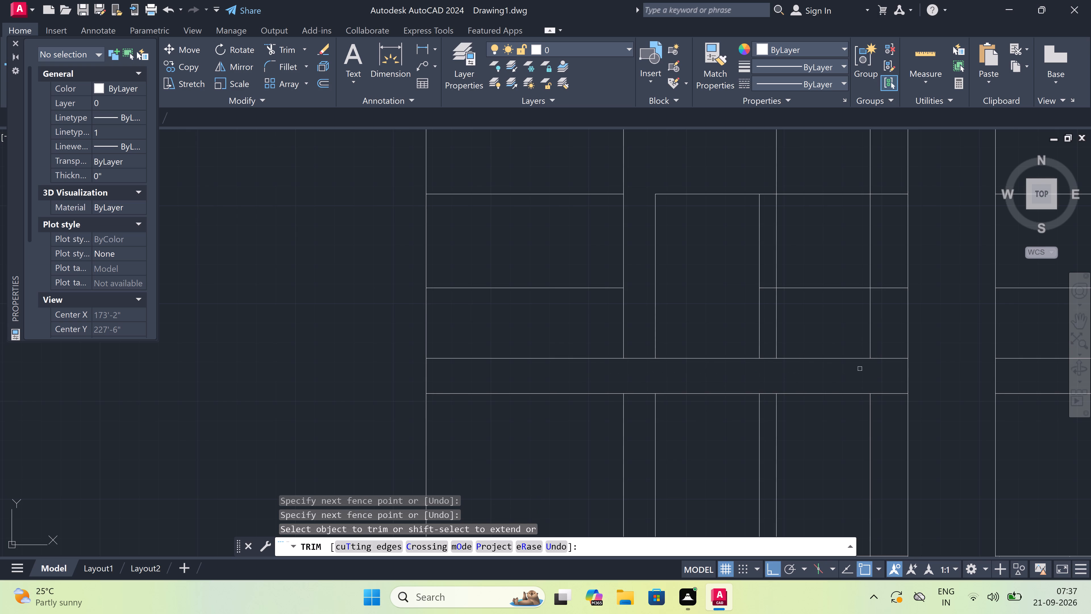
left_click(777, 333)
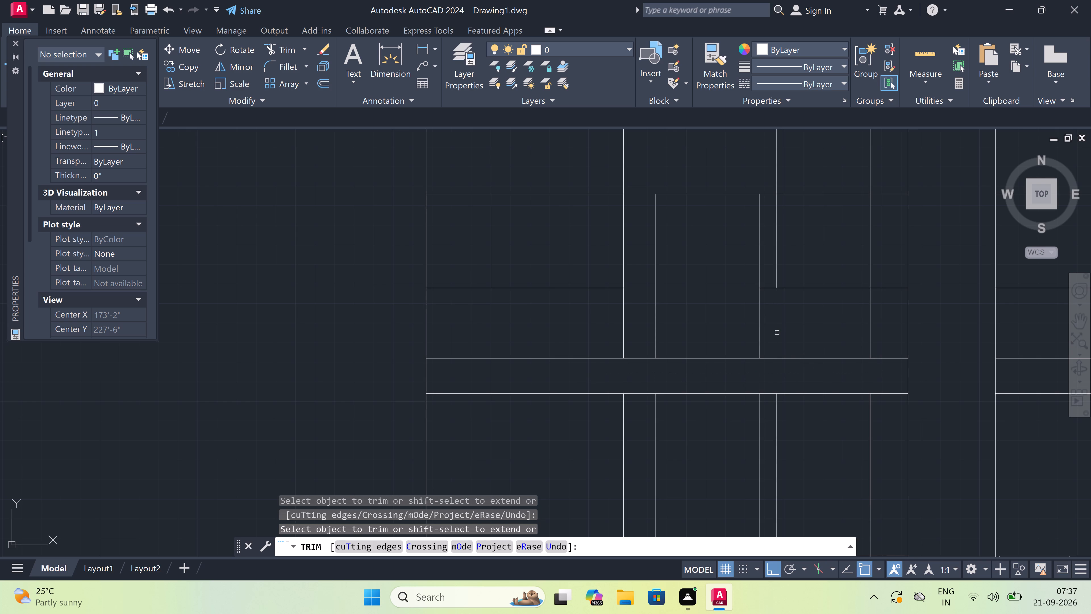
left_click(871, 318)
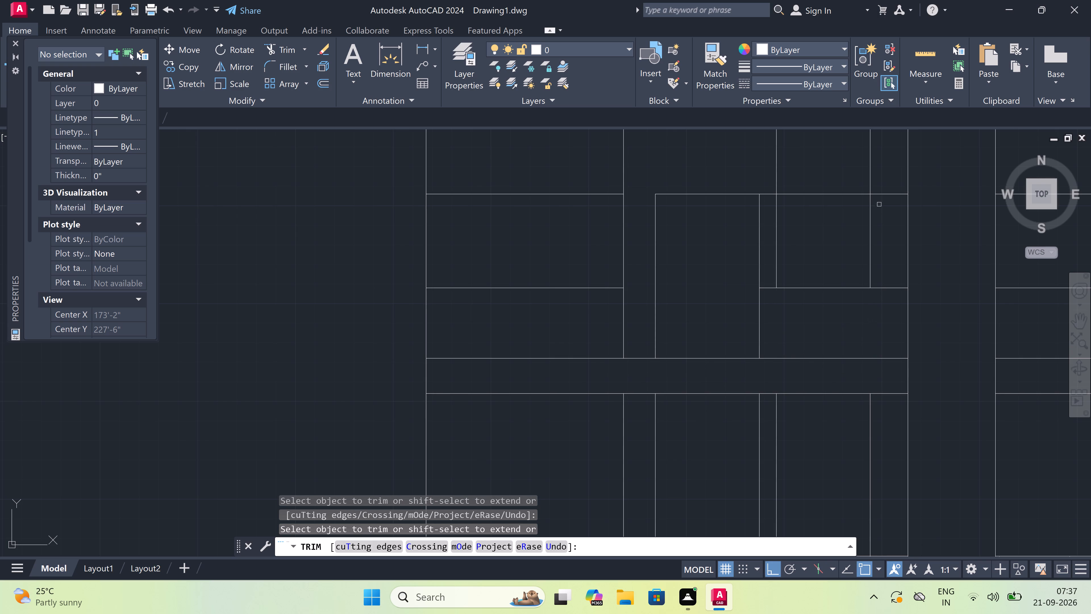
Trim the fourth and fifth level lines beyond the last interior vertical and between the third and fourth interior verticals in the ground floor grid.
left_click(881, 194)
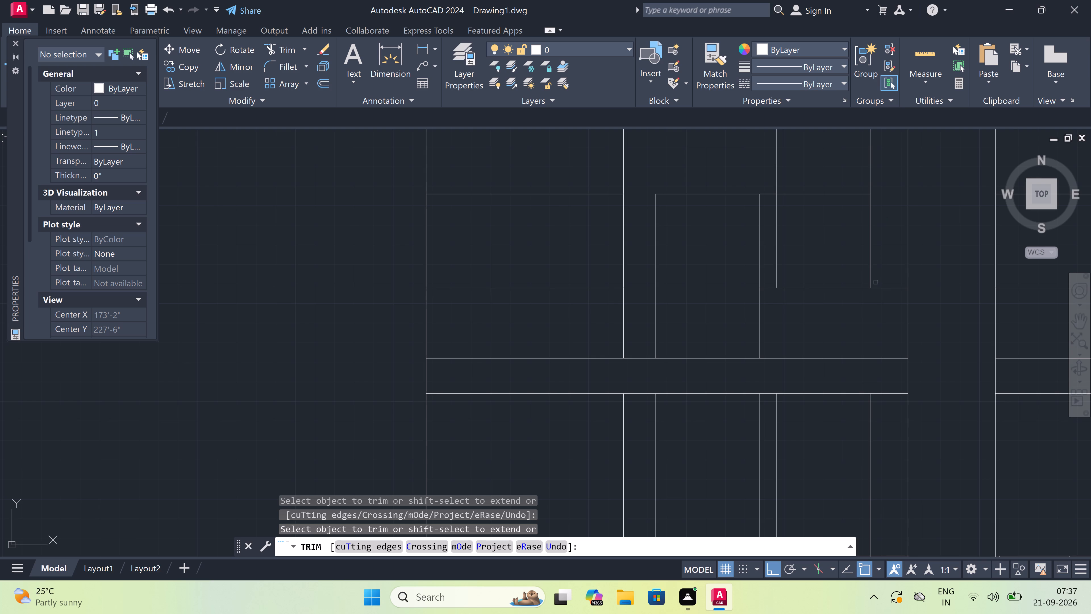
left_click(876, 286)
scroll(767, 196, "up", 2)
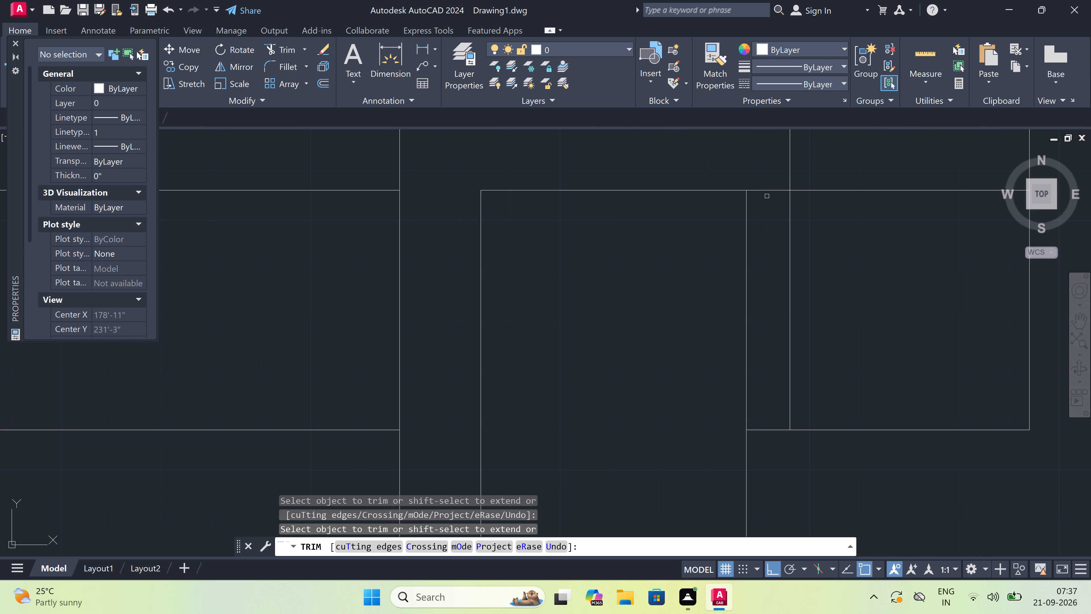
left_click(763, 188)
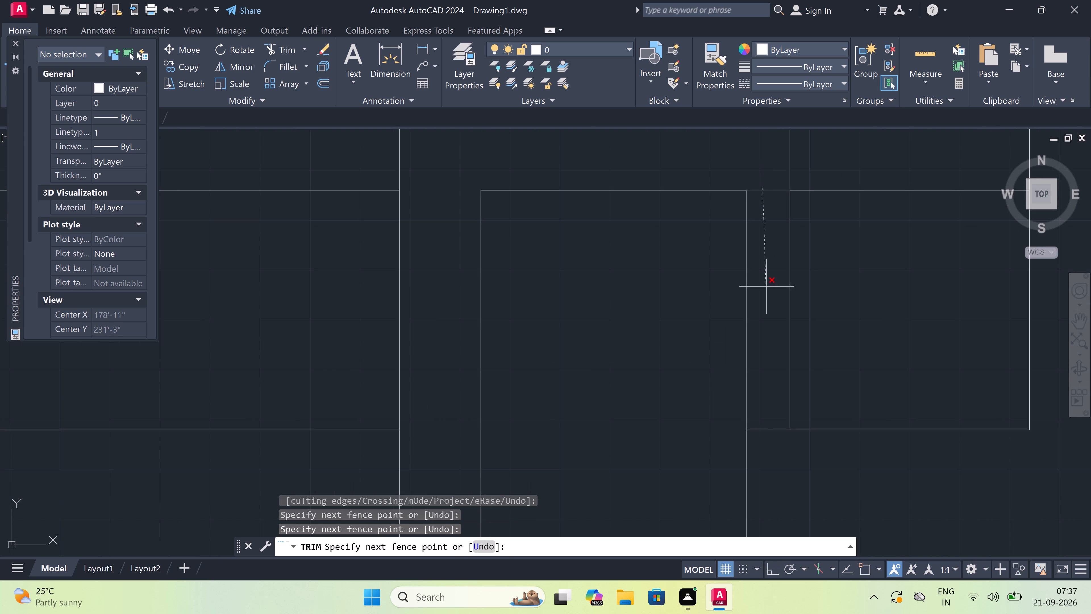
left_click(774, 453)
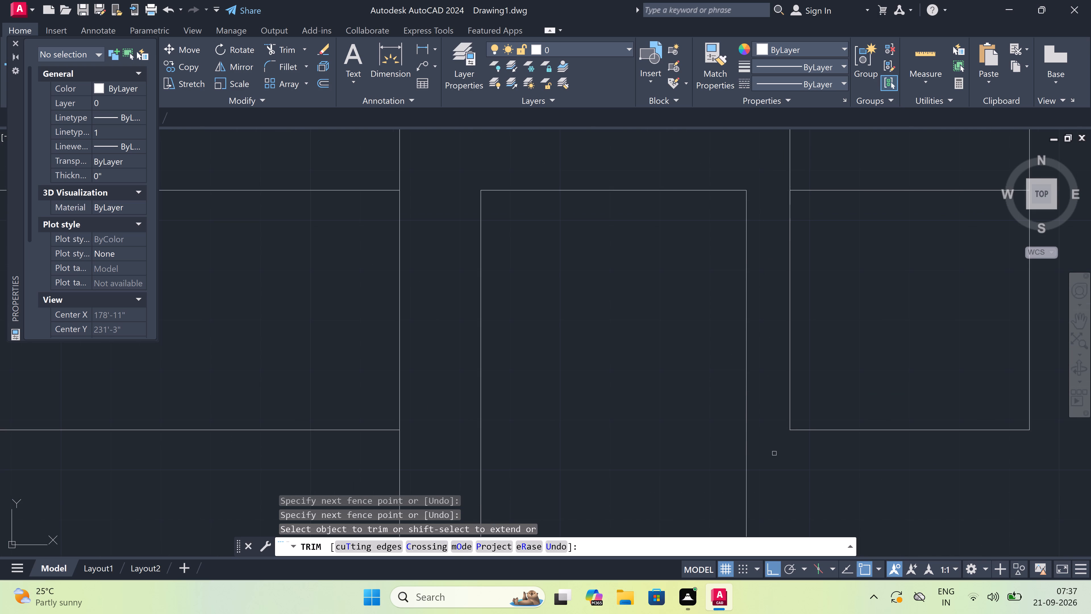
Trim the two rightmost interior verticals out of the third level band, above the window rectangle in the ground floor grid.
scroll(773, 447, "down", 3)
scroll(808, 365, "up", 3)
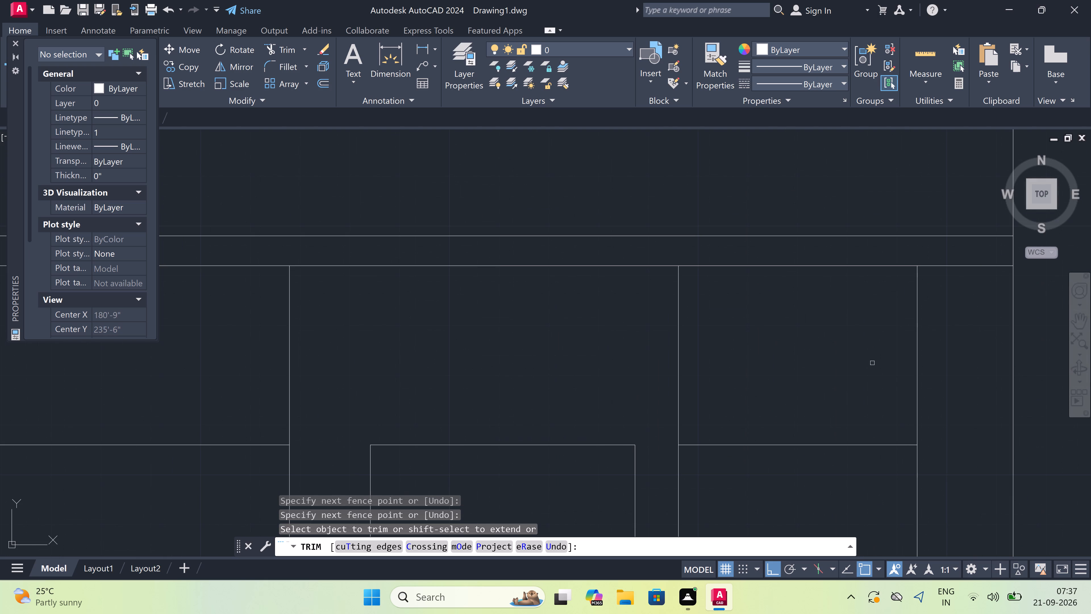
double_click(926, 355)
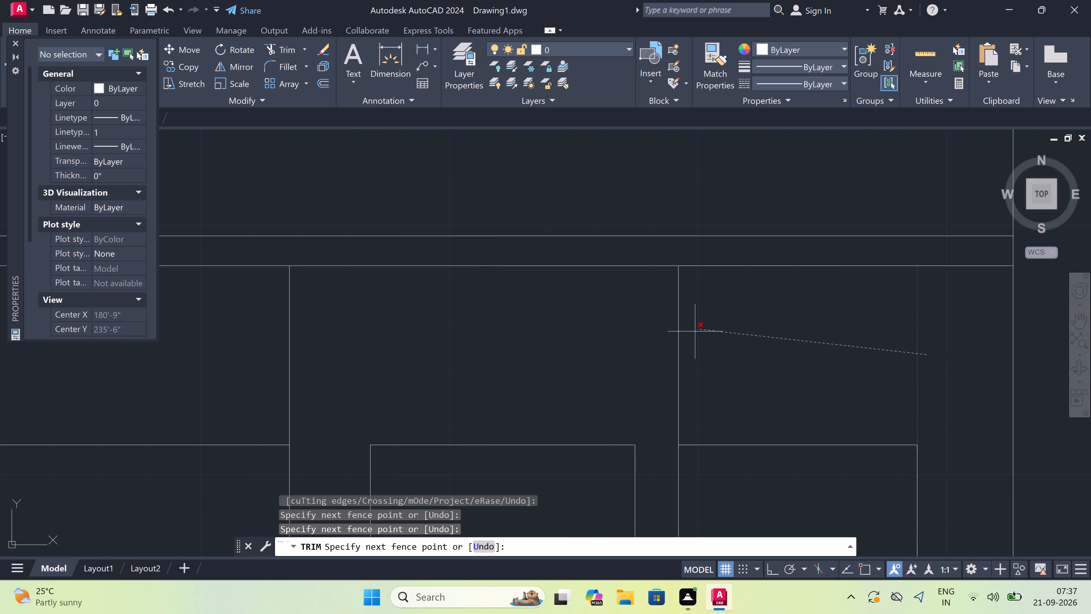
left_click(655, 339)
Trim the fourth and fifth level lines between the left outer edge and the first interior vertical of the ground floor grid.
scroll(655, 339, "down", 3)
scroll(628, 337, "down", 1)
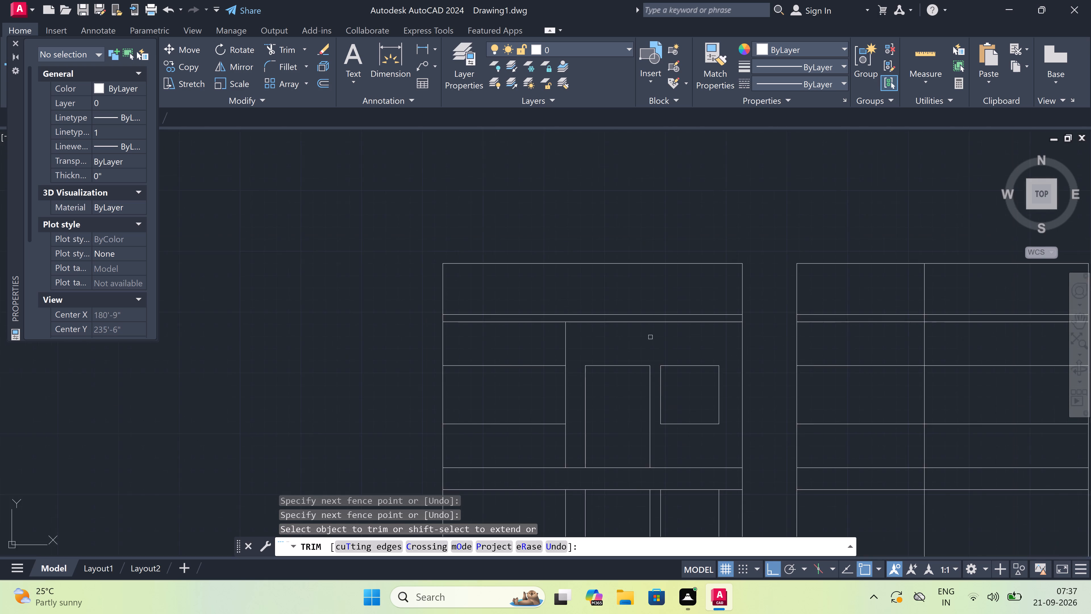
scroll(565, 345, "up", 2)
scroll(565, 345, "down", 3)
scroll(565, 345, "up", 2)
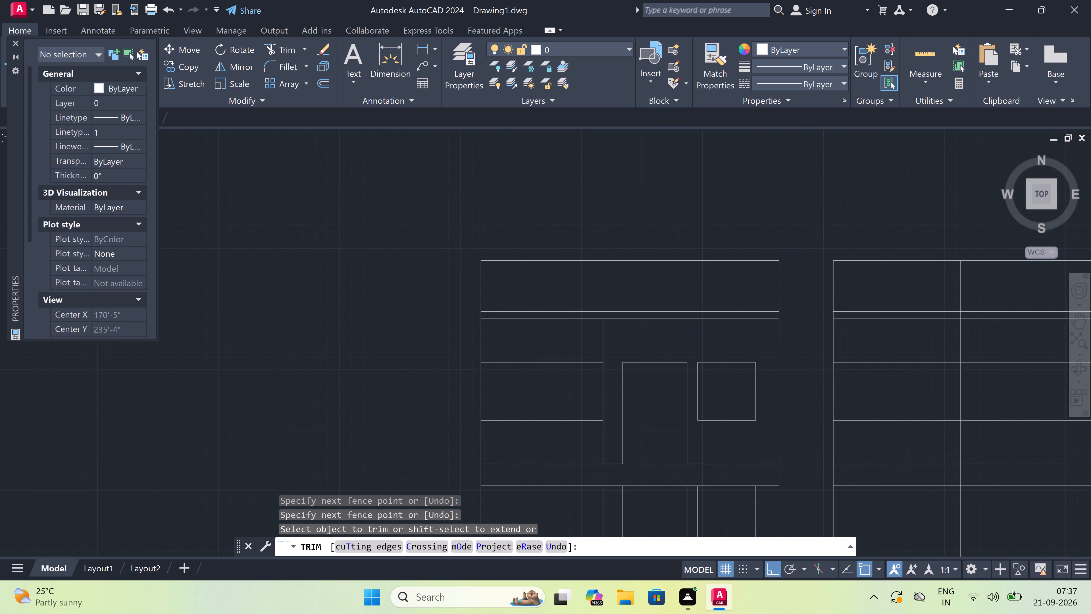
left_click(565, 345)
left_click(551, 424)
Trim the fourth and fifth level lines on both sides of the interior vertical in the grid above the first floor plan.
scroll(552, 408, "down", 2)
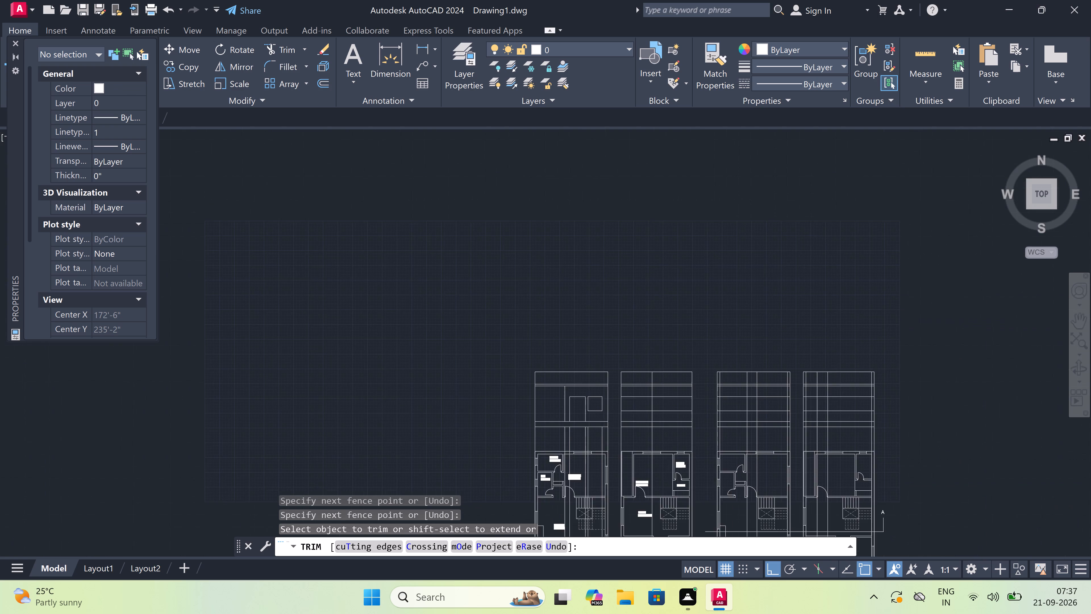
scroll(552, 407, "down", 2)
scroll(550, 426, "up", 3)
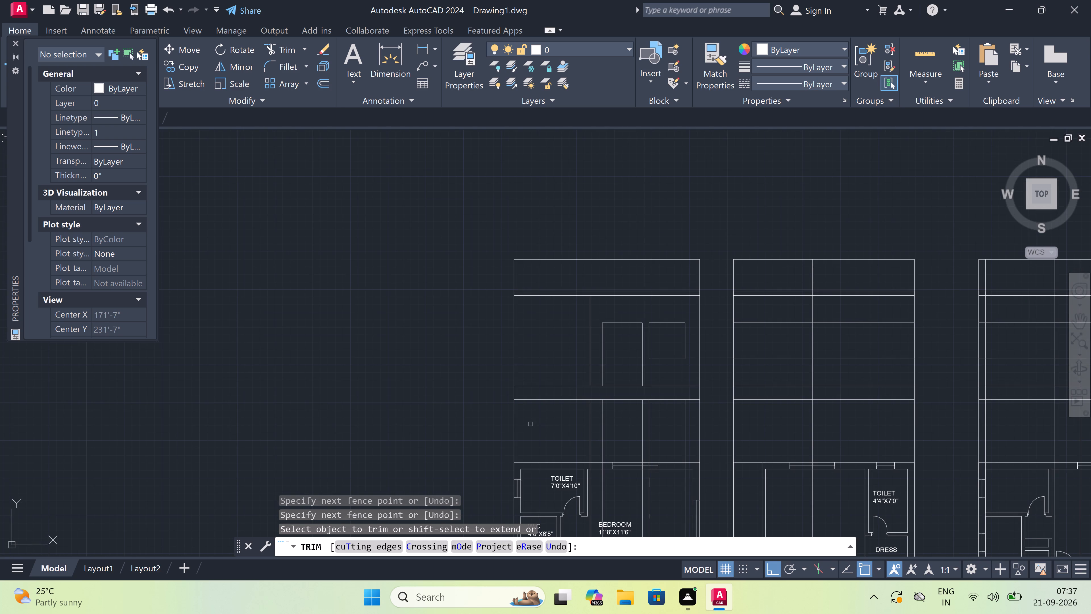
scroll(530, 424, "down", 1)
scroll(575, 368, "down", 2)
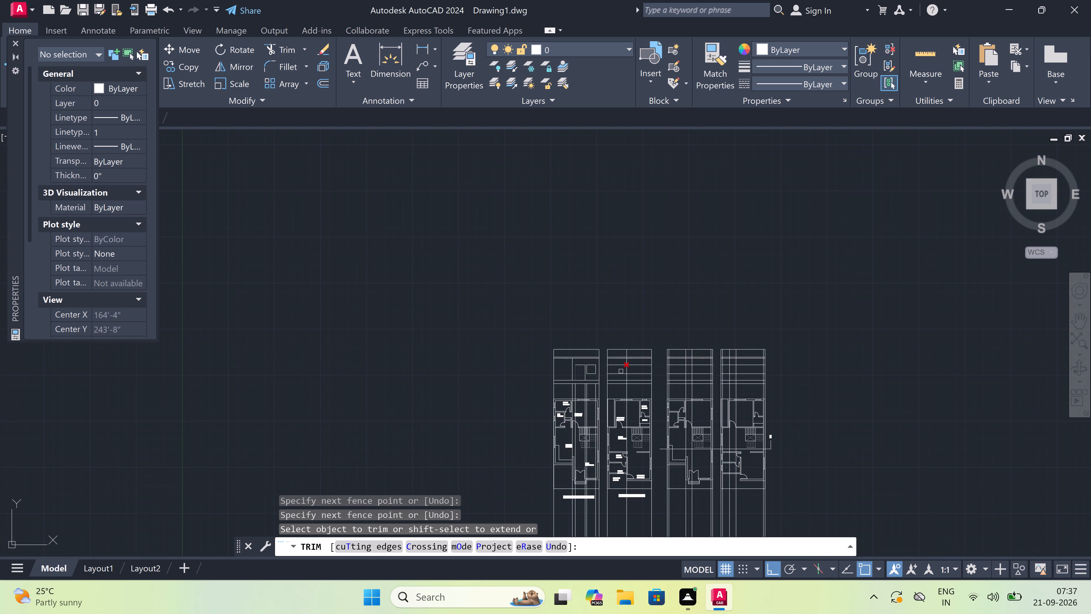
scroll(622, 371, "up", 3)
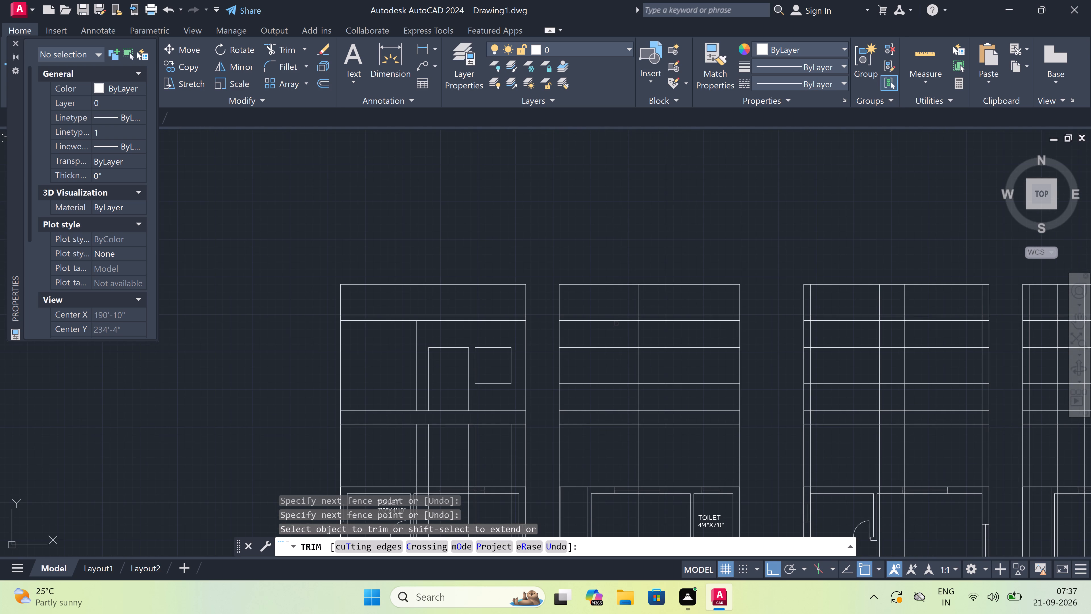
left_click_drag(606, 332, 606, 336)
left_click(592, 399)
left_click(653, 398)
left_click(664, 347)
Trim the interior vertical out of the top two level bands of the first floor grid.
scroll(646, 314, "up", 3)
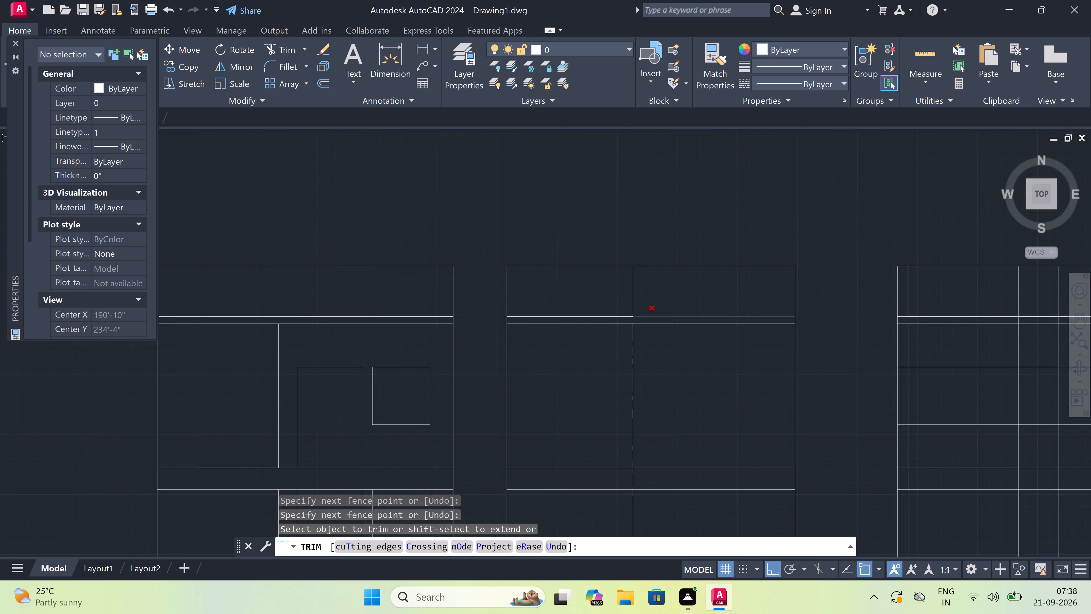
left_click(586, 290)
left_click(661, 284)
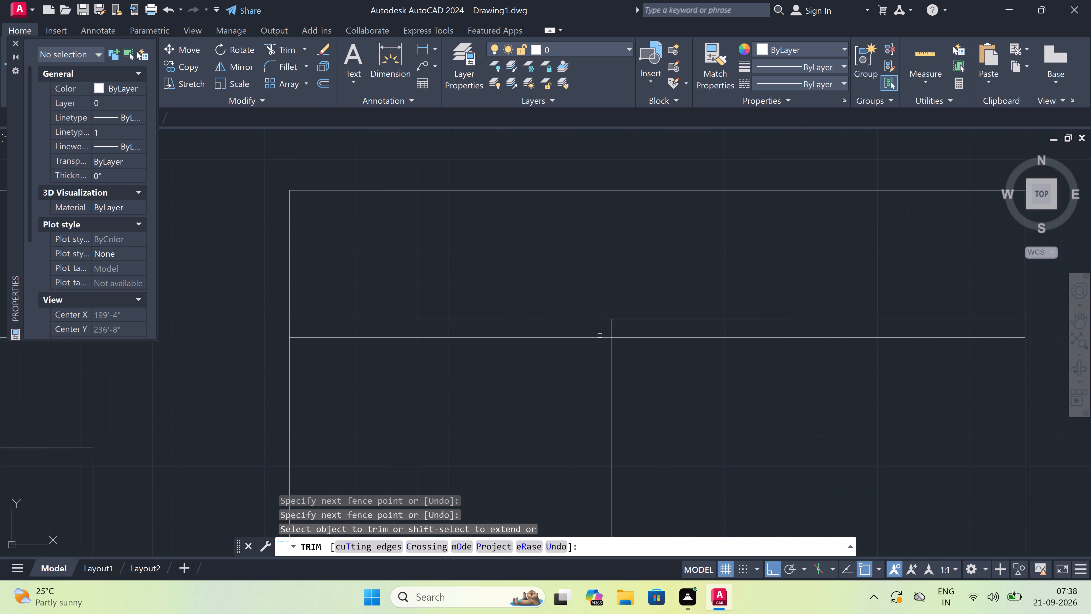
scroll(607, 324, "up", 2)
left_click(607, 324)
left_click(637, 323)
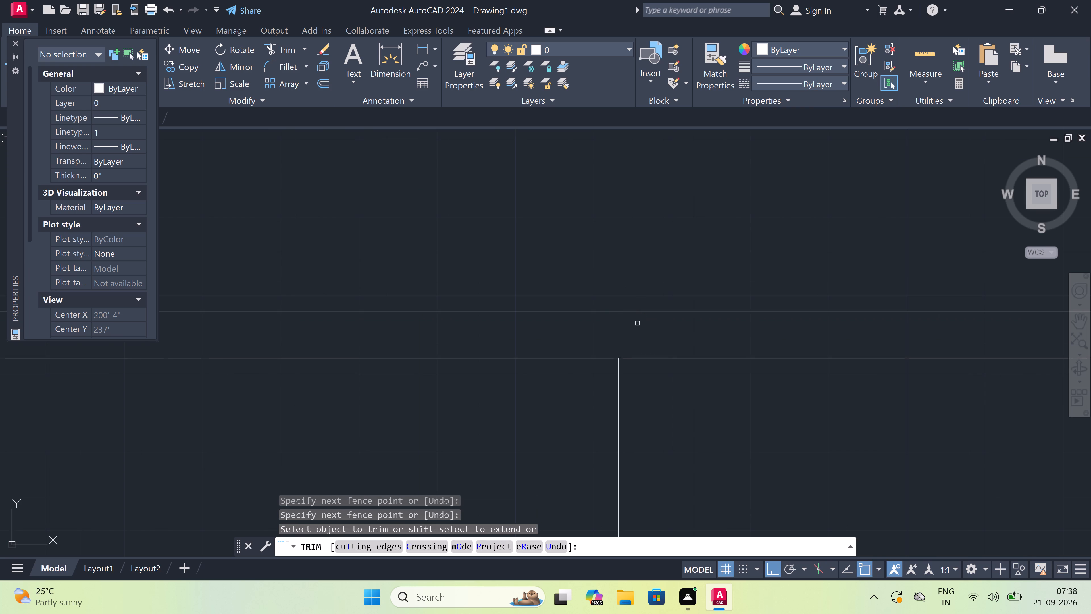
Trim all vertical lines between the lowest level line and the plan below it, for the first floor and ground floor grids.
scroll(619, 304, "down", 8)
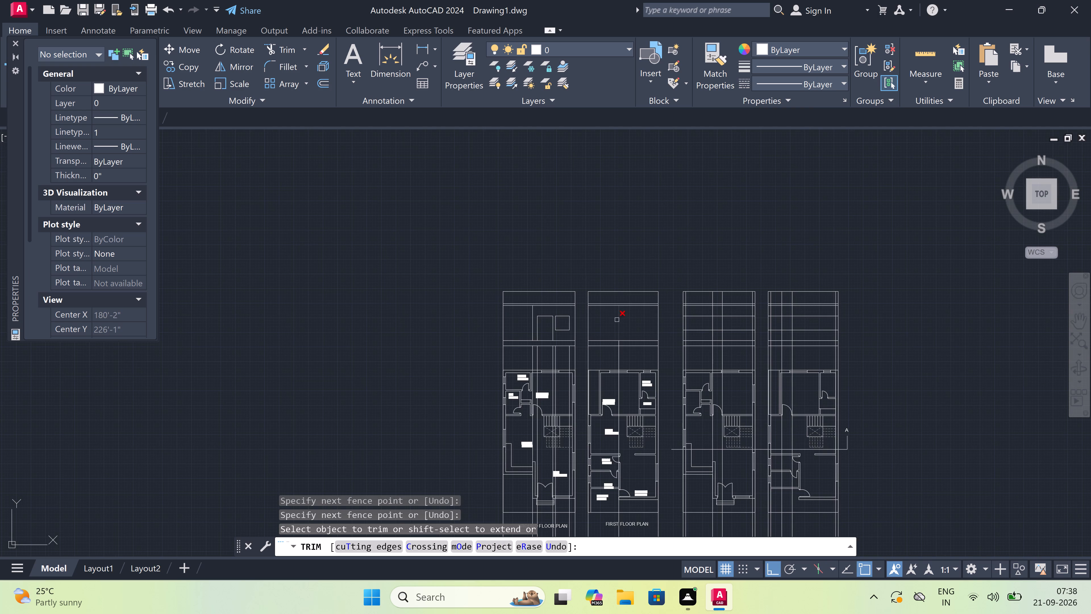
scroll(612, 357, "up", 3)
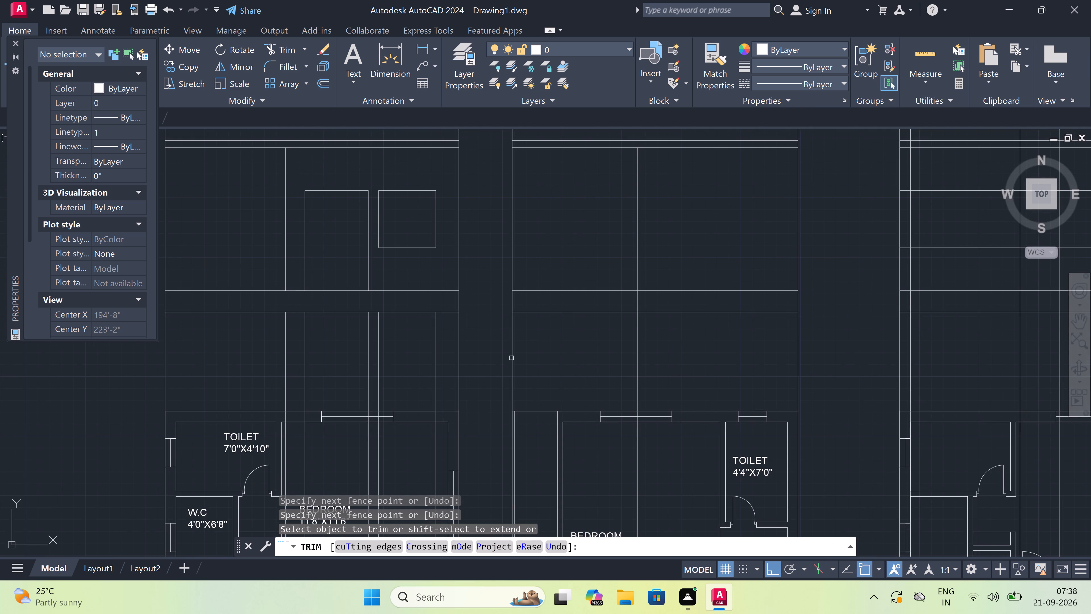
left_click(486, 357)
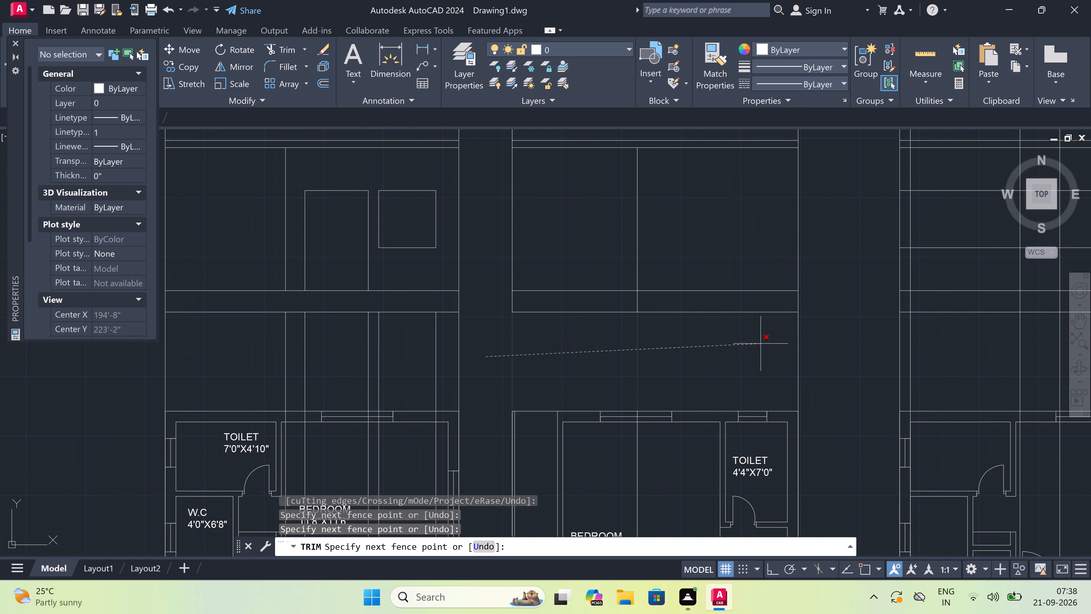
left_click(800, 343)
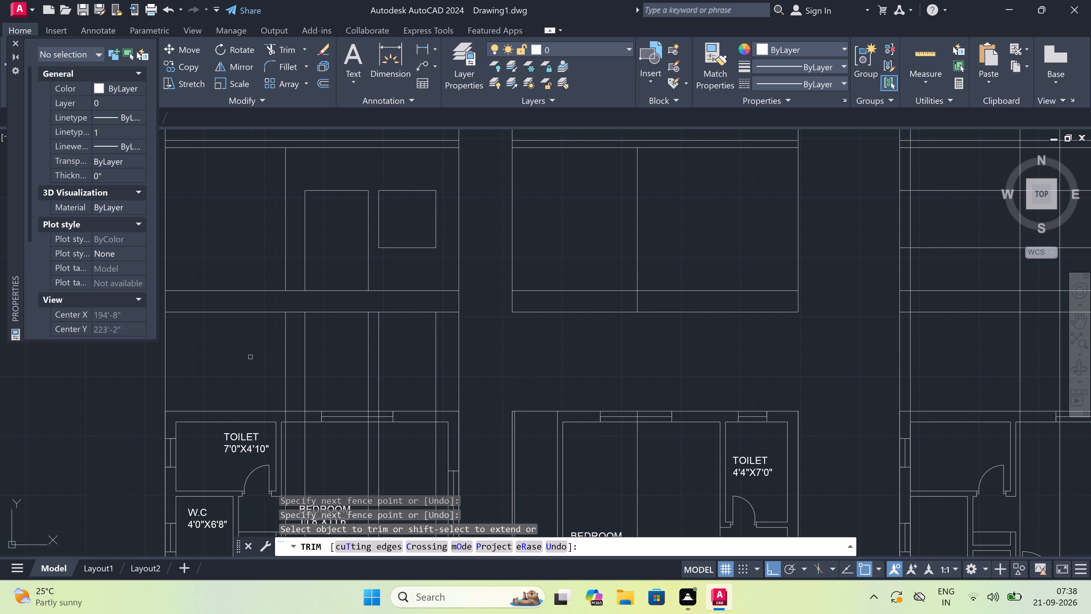
left_click_drag(148, 351, 151, 352)
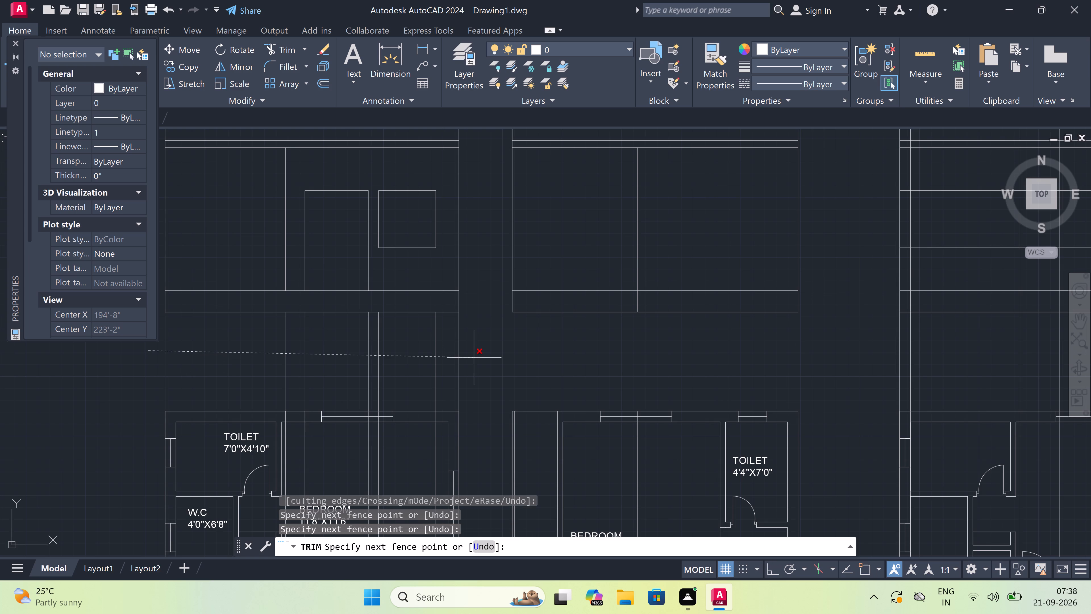
left_click(476, 356)
Trim the interior verticals out of the top two level bands of the third grid from the left.
scroll(476, 356, "down", 3)
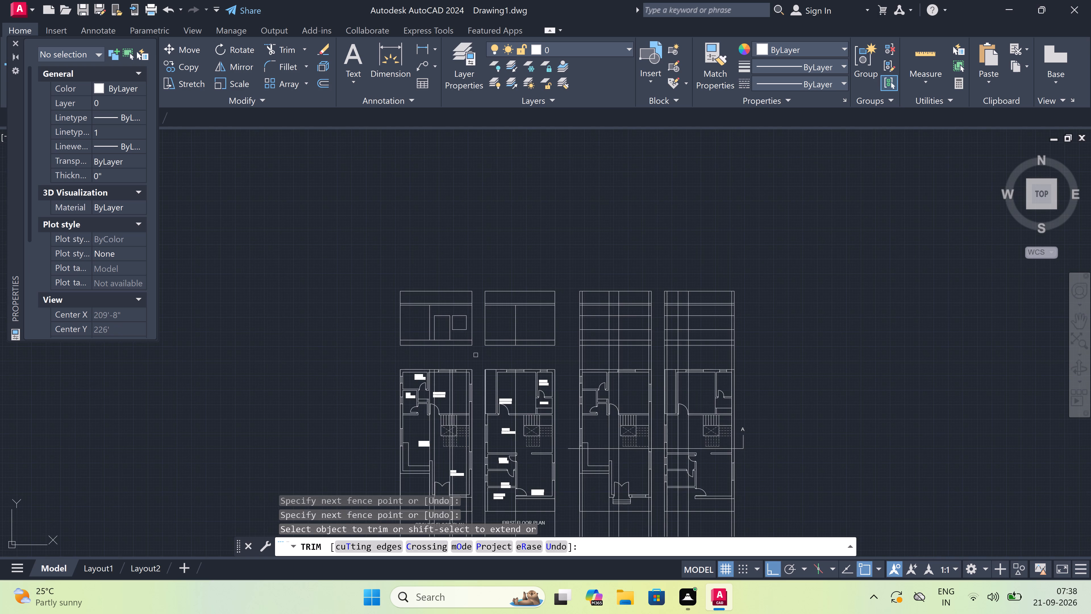
scroll(622, 296, "up", 2)
scroll(687, 306, "up", 2)
left_click_drag(700, 300, 697, 300)
left_click(259, 301)
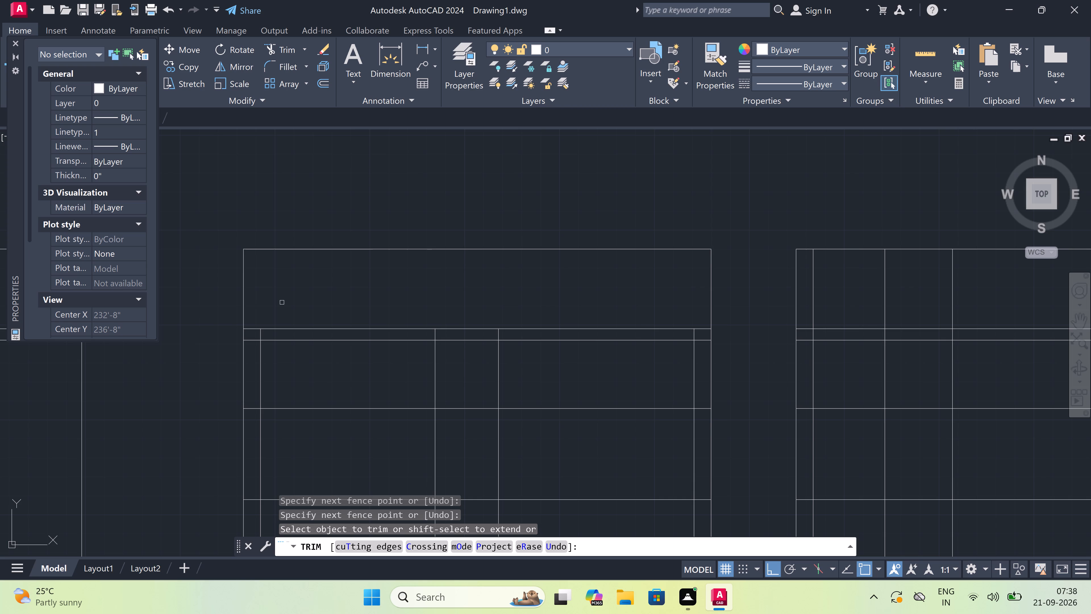
scroll(272, 335, "up", 2)
left_click_drag(220, 332, 223, 331)
left_click(224, 333)
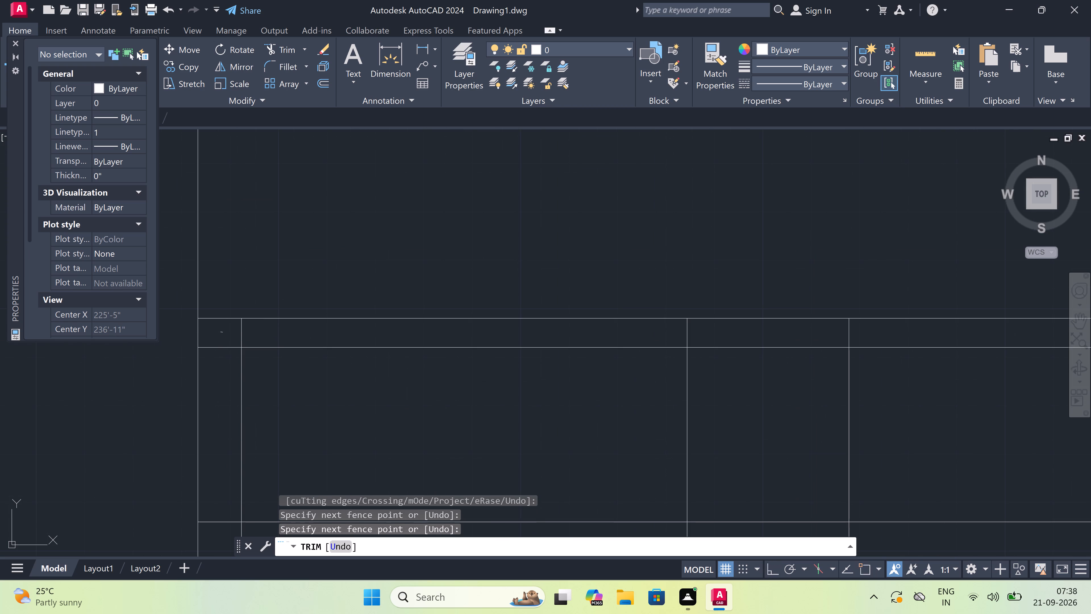
left_click(210, 325)
scroll(403, 326, "down", 1)
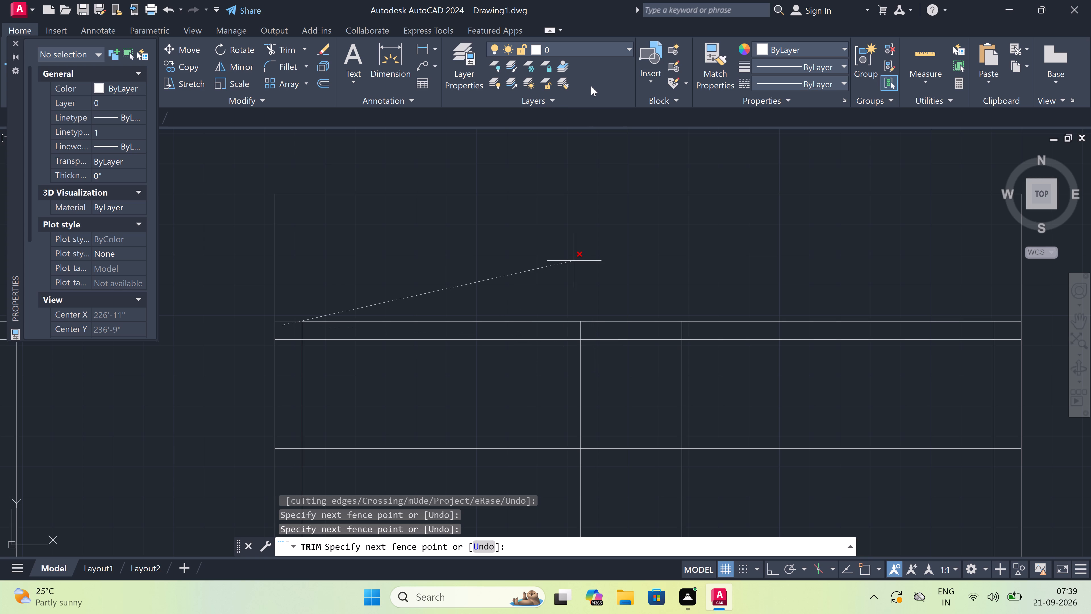
scroll(591, 85, "down", 3)
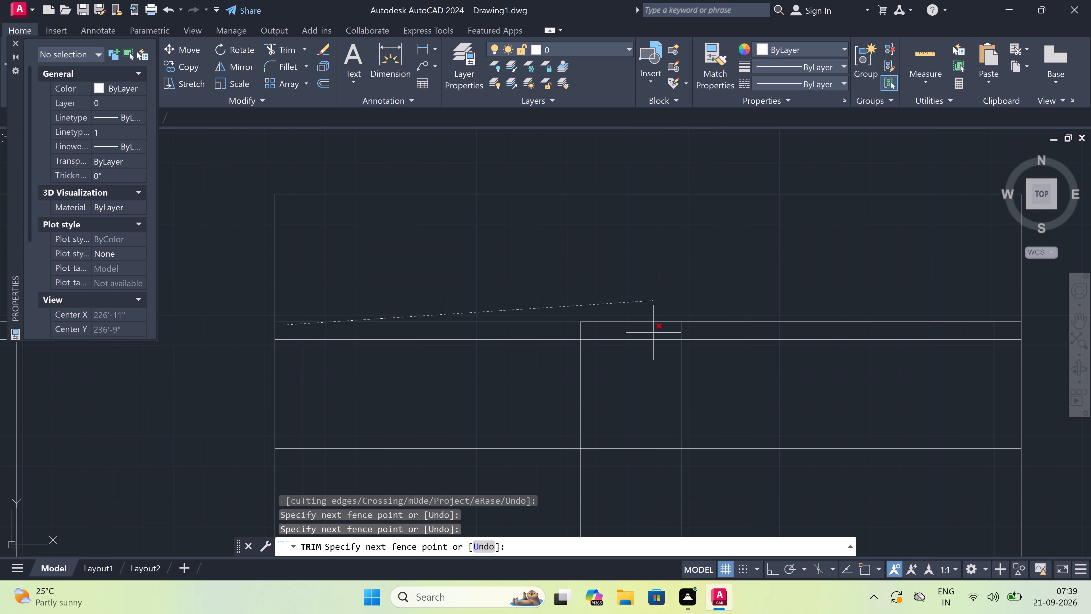
scroll(633, 291, "down", 3)
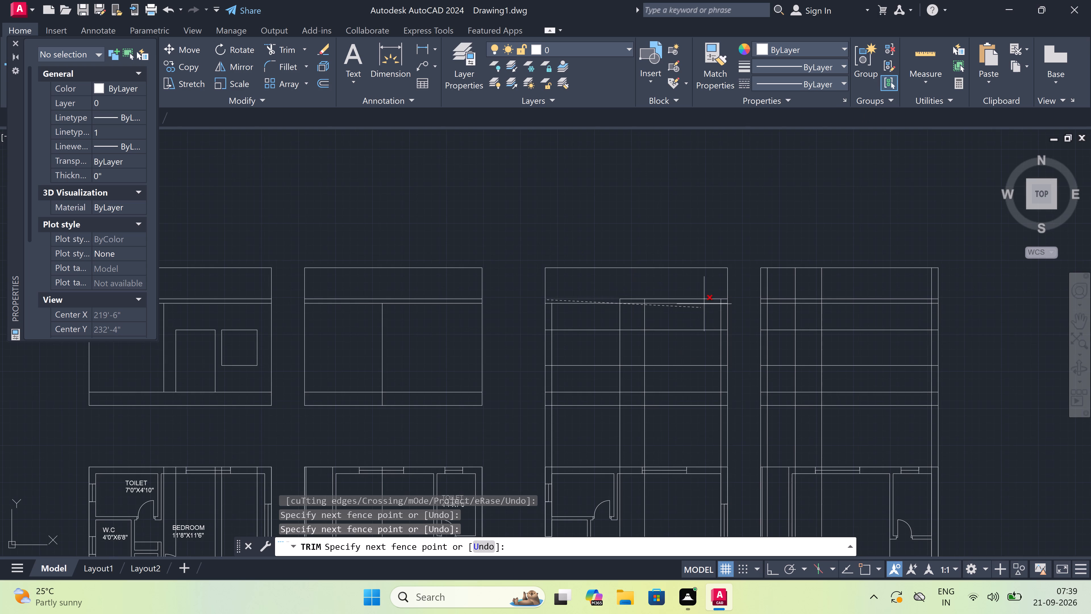
scroll(715, 297, "up", 3)
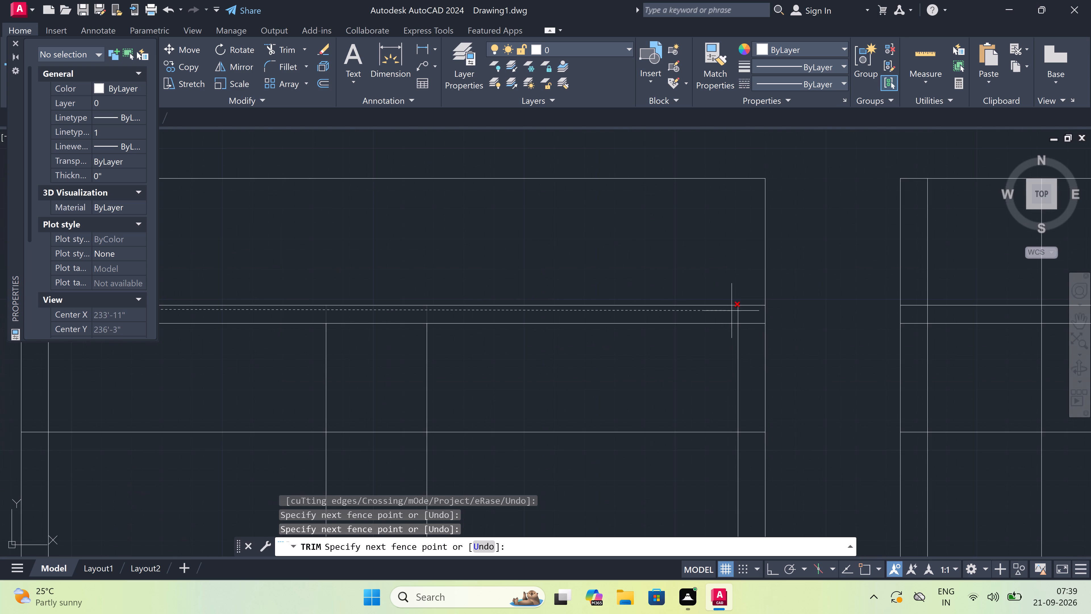
left_click(740, 314)
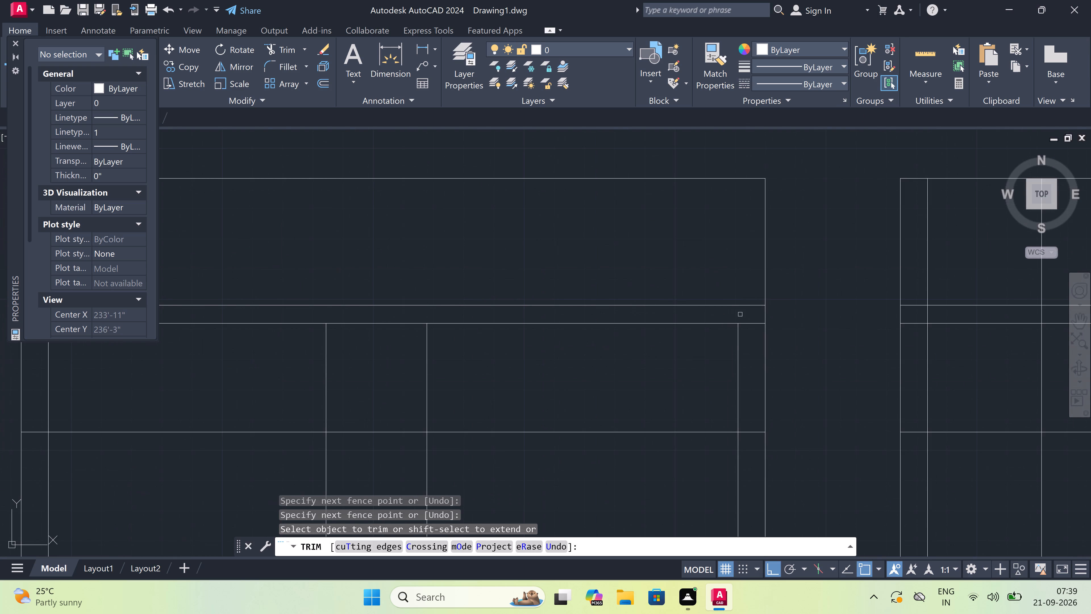
Trim the fourth and fifth level lines between the last interior vertical and the right outer edge of the third grid.
scroll(740, 314, "down", 2)
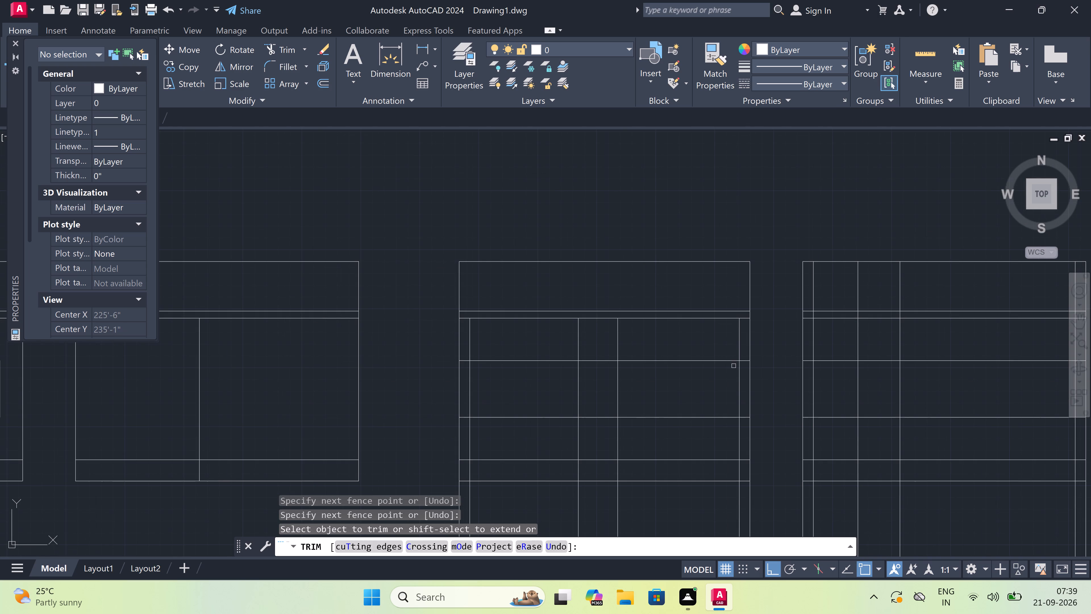
scroll(734, 366, "down", 2)
scroll(735, 387, "up", 4)
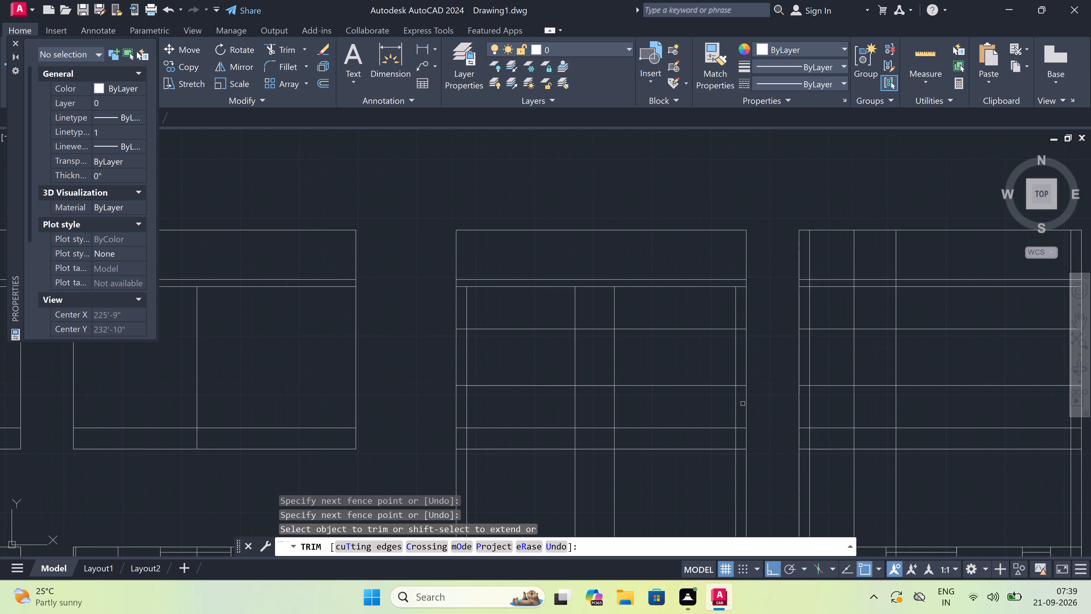
left_click(734, 393)
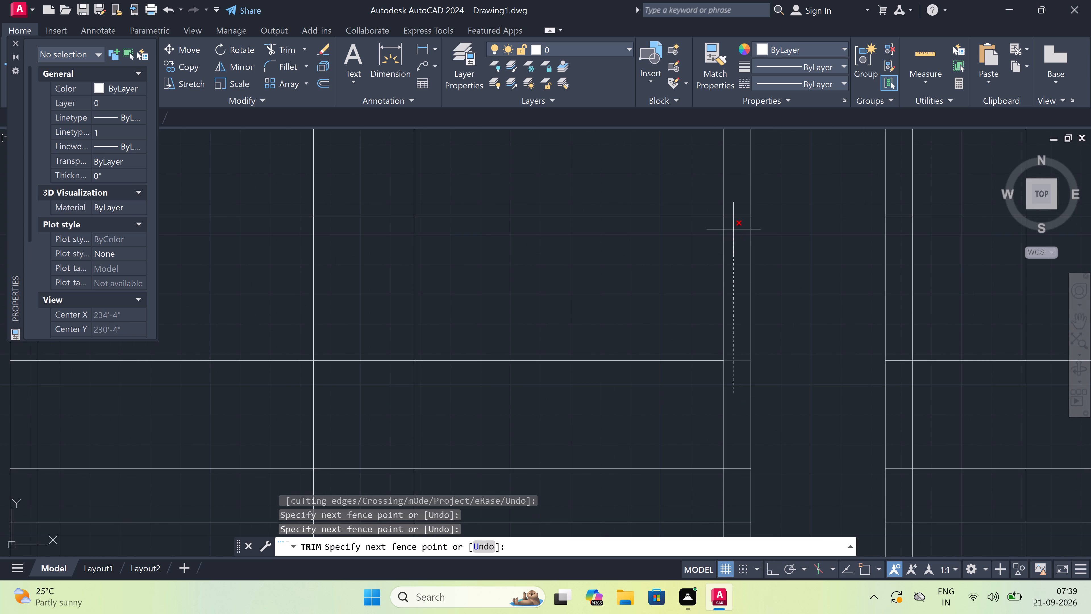
left_click(736, 210)
Trim the interior verticals out of the lowest level band of the third grid from the left.
scroll(736, 210, "down", 2)
scroll(721, 291, "up", 1)
left_click(738, 329)
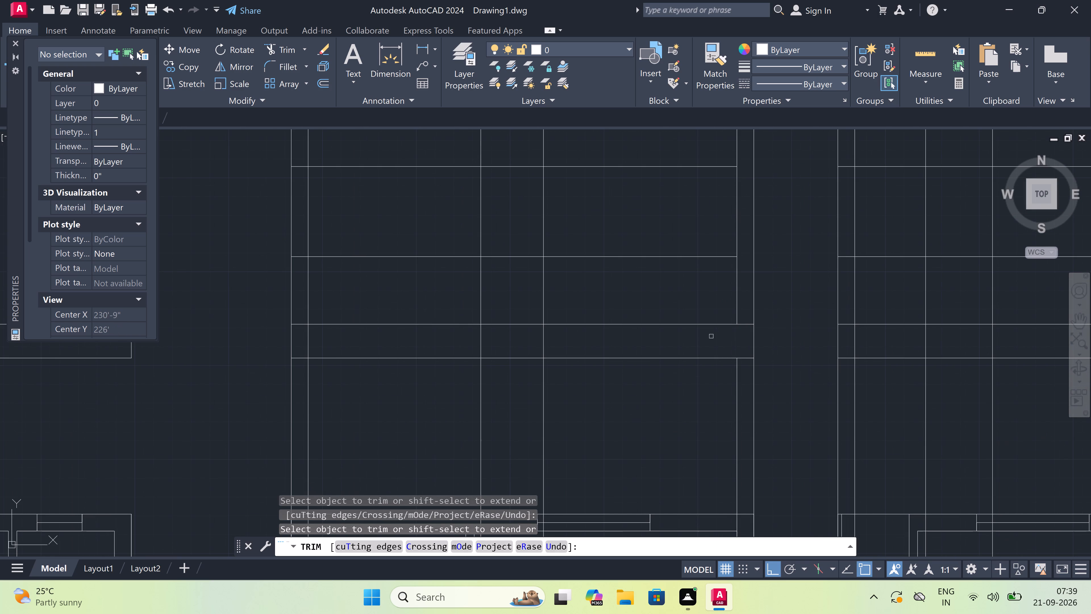
left_click(711, 336)
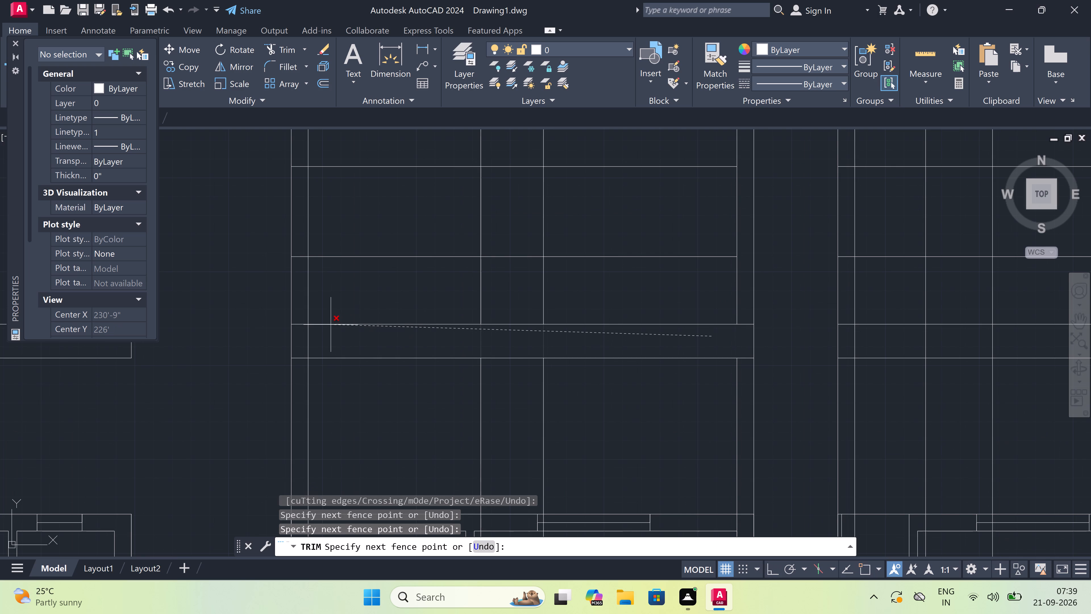
left_click(298, 334)
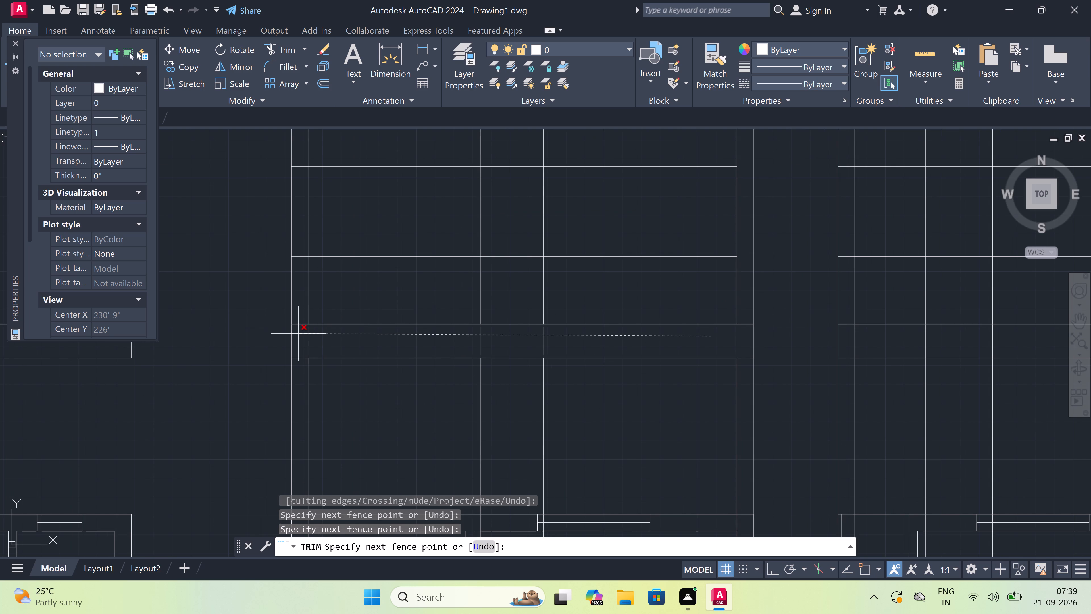
Trim the fourth and fifth level lines between the left outer edge and the second interior vertical of the third grid.
left_click(299, 256)
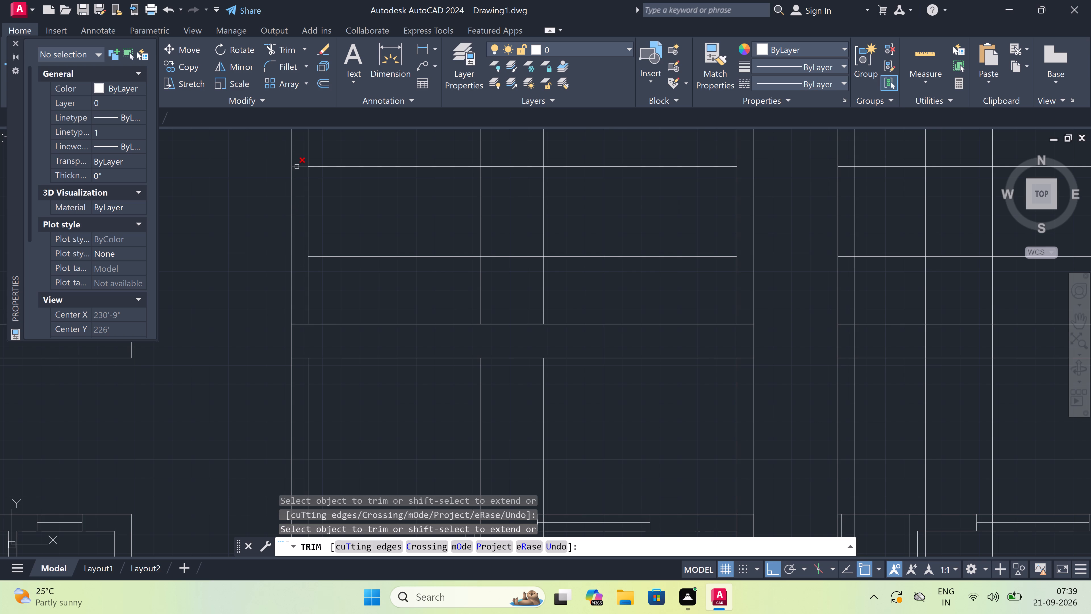
left_click(297, 167)
scroll(349, 222, "down", 3)
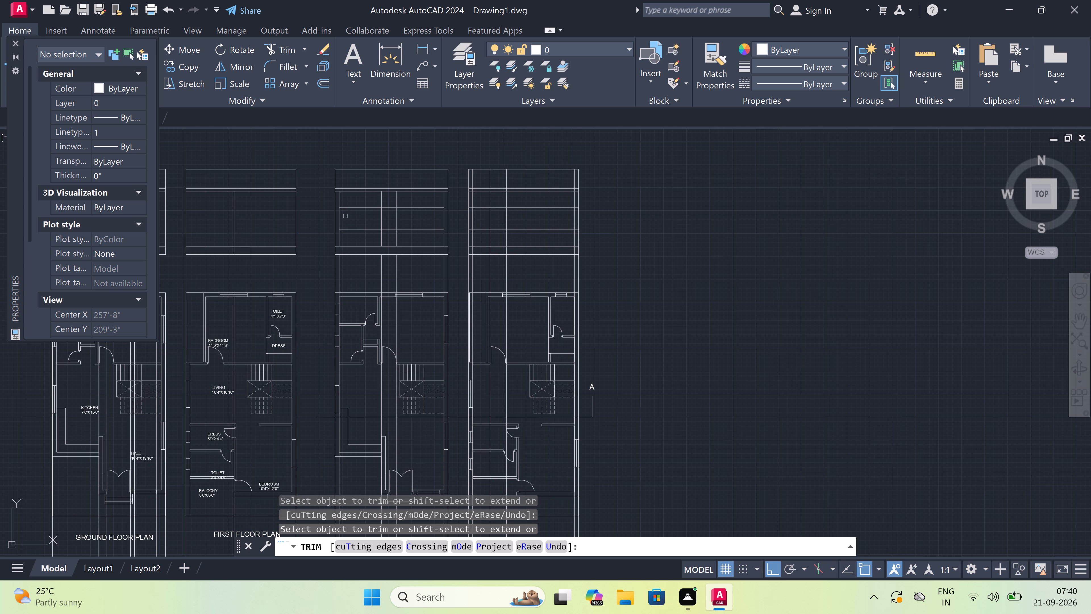
scroll(345, 216, "up", 1)
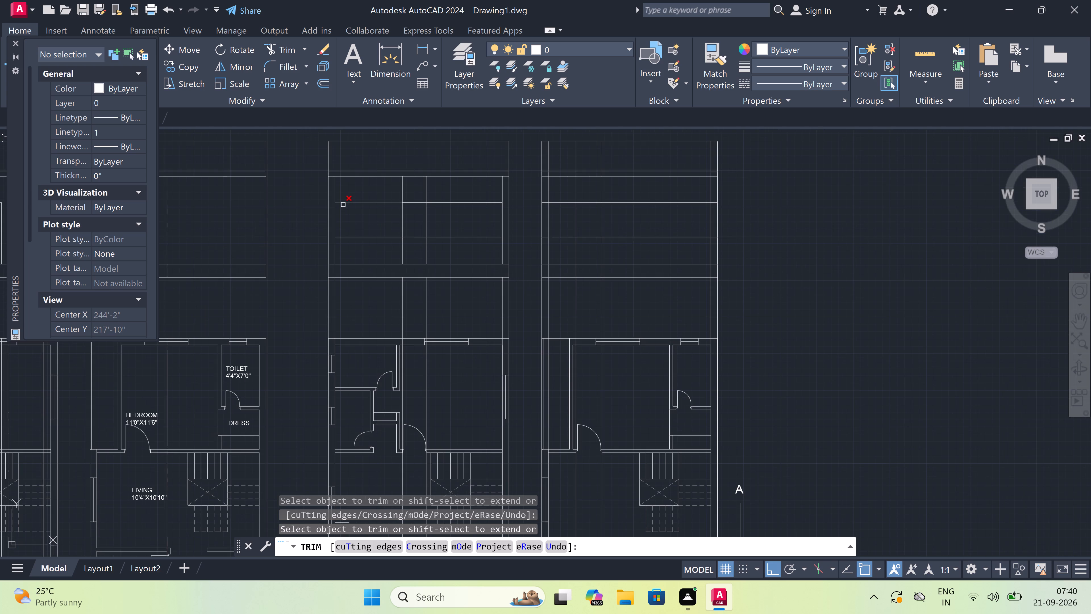
left_click(343, 205)
left_click(353, 238)
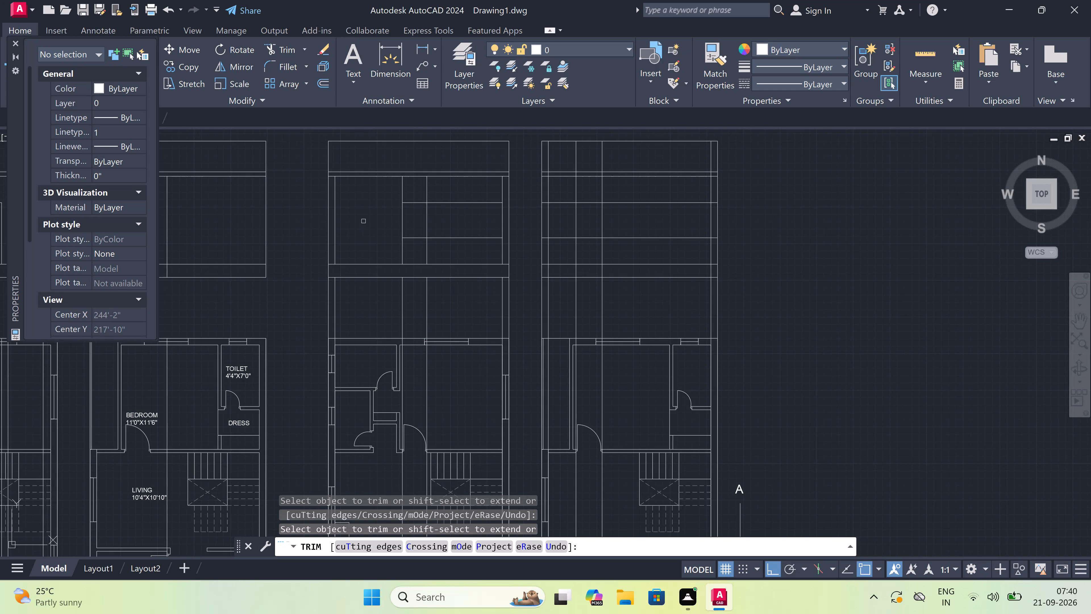
Trim the two middle verticals and the remaining fourth and fifth level lines of the third grid into a single tall door-like rectangle.
scroll(364, 222, "down", 1)
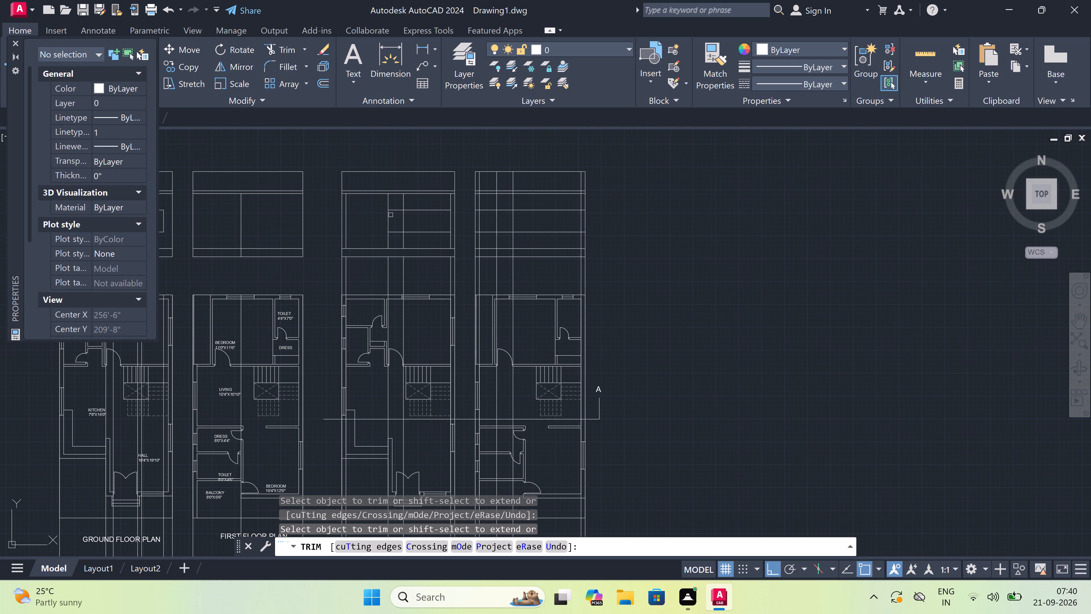
scroll(392, 212, "up", 2)
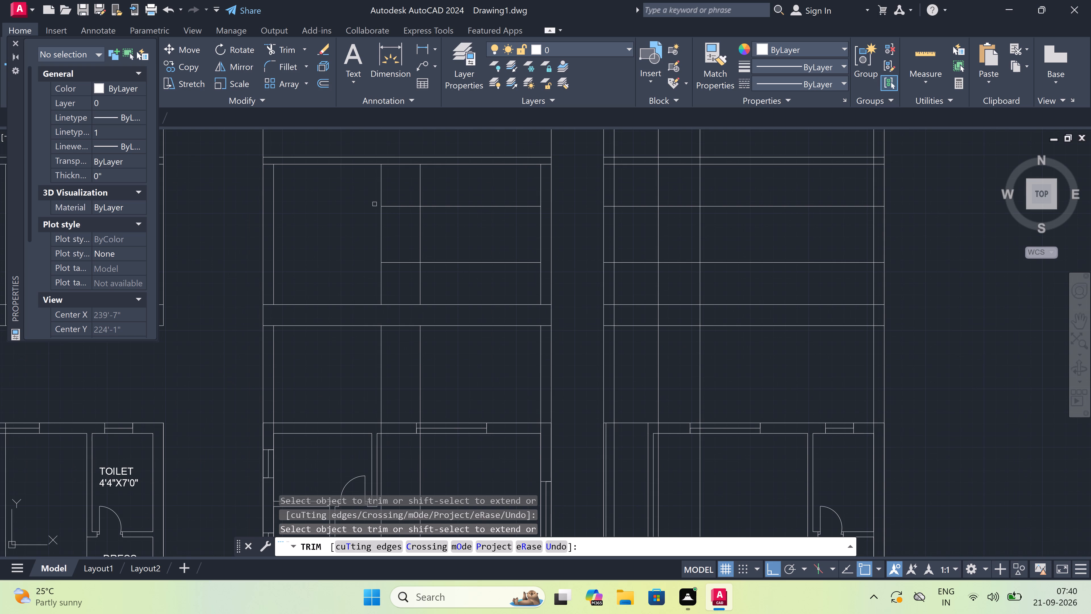
left_click(367, 180)
left_click(452, 181)
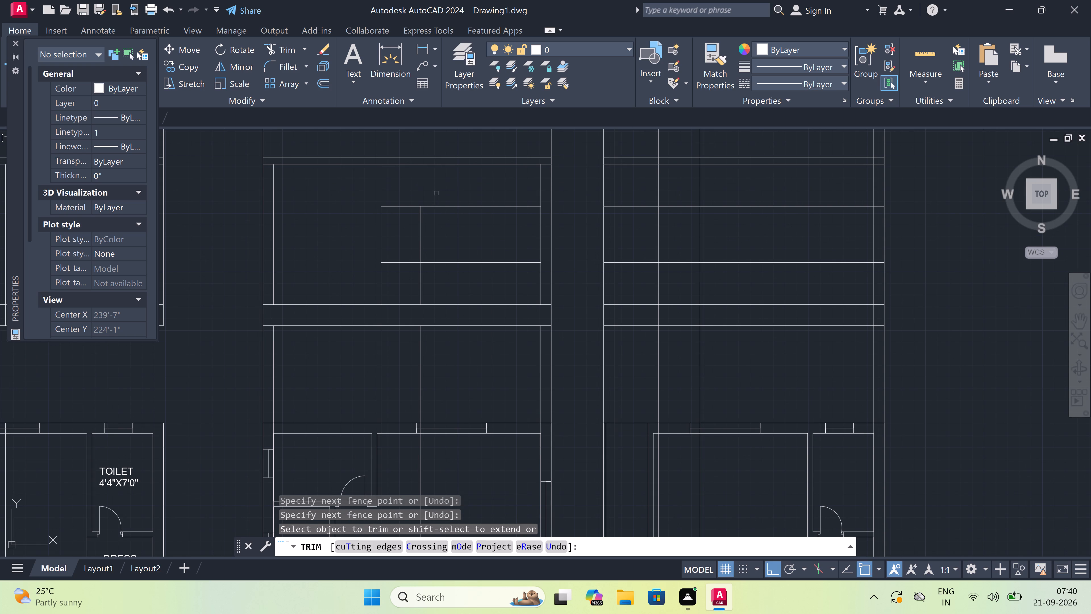
left_click(436, 193)
left_click(436, 263)
left_click_drag(390, 251, 391, 254)
left_click(399, 277)
Trim all vertical lines between the third grid's lowest level line and the plan below it.
left_click(251, 340)
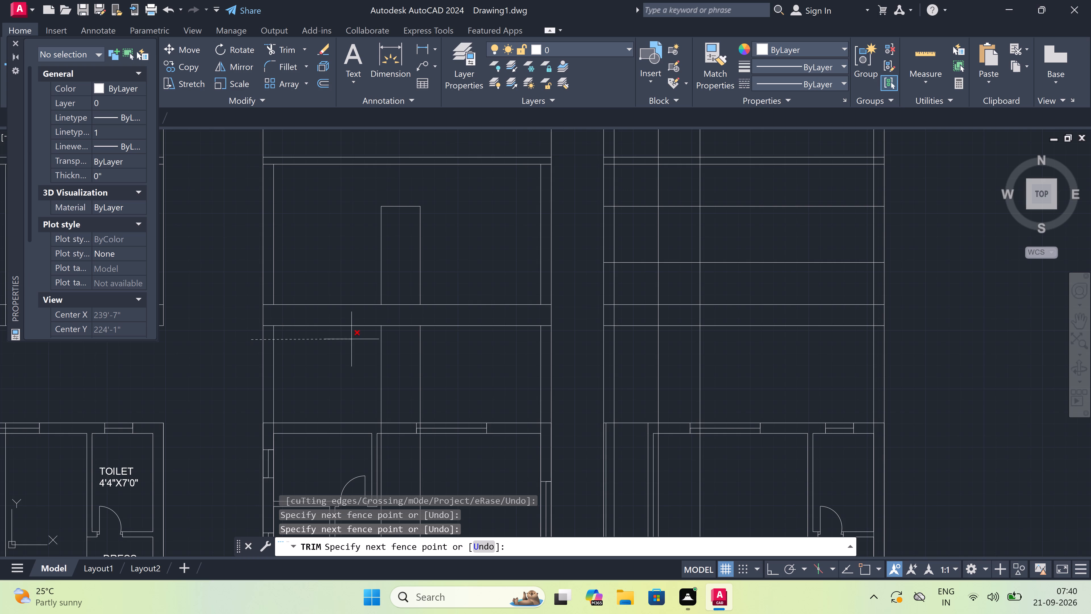
left_click(561, 344)
Trim the interior verticals out of the top two level bands of the fourth grid from the left.
scroll(433, 360, "down", 3)
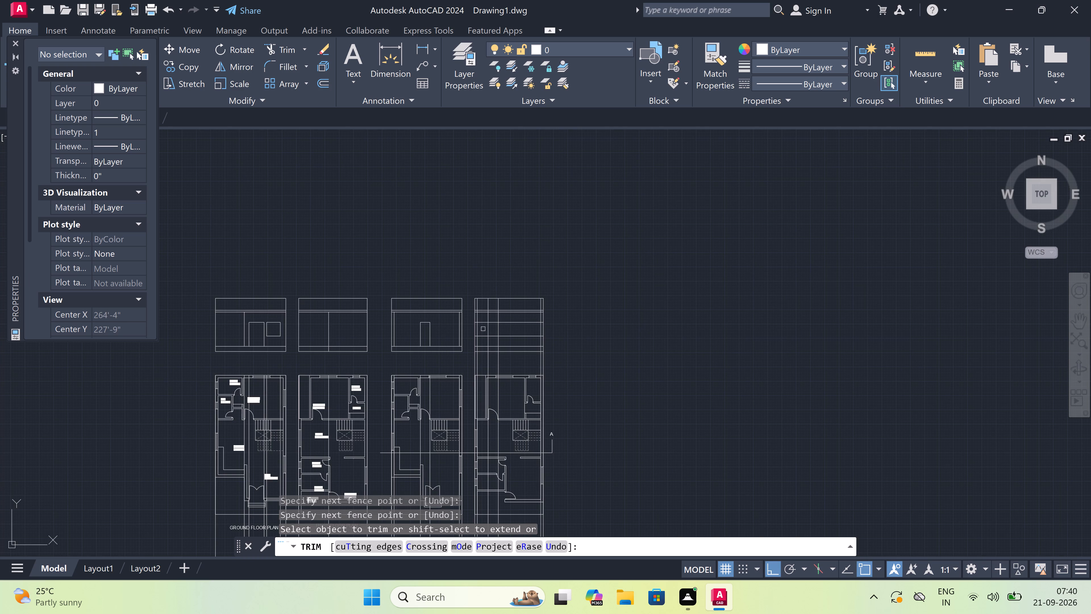
scroll(506, 310, "up", 3)
scroll(564, 298, "up", 1)
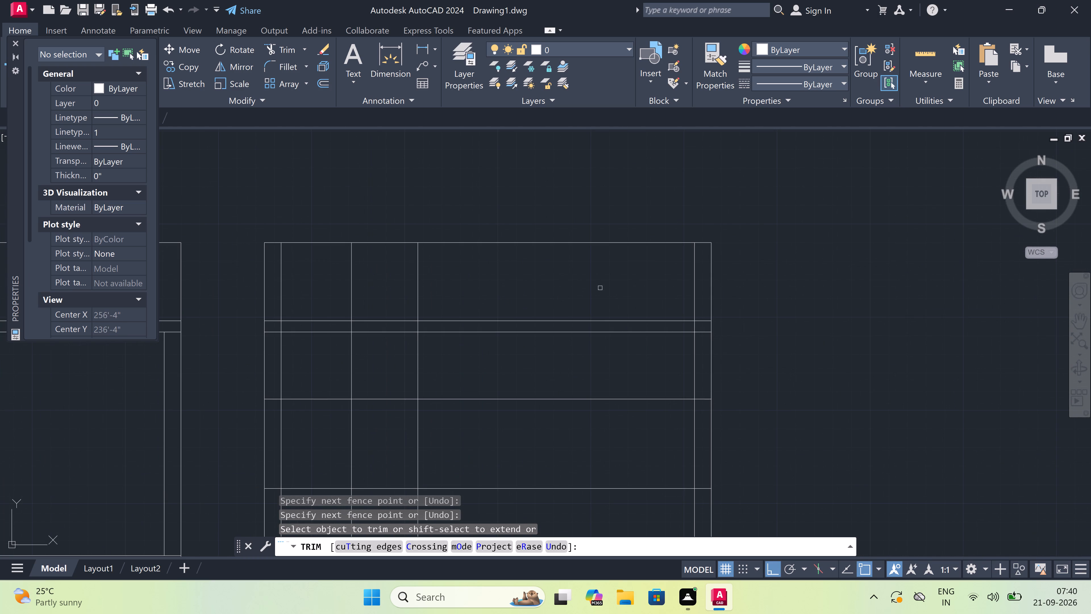
left_click(696, 279)
left_click(689, 284)
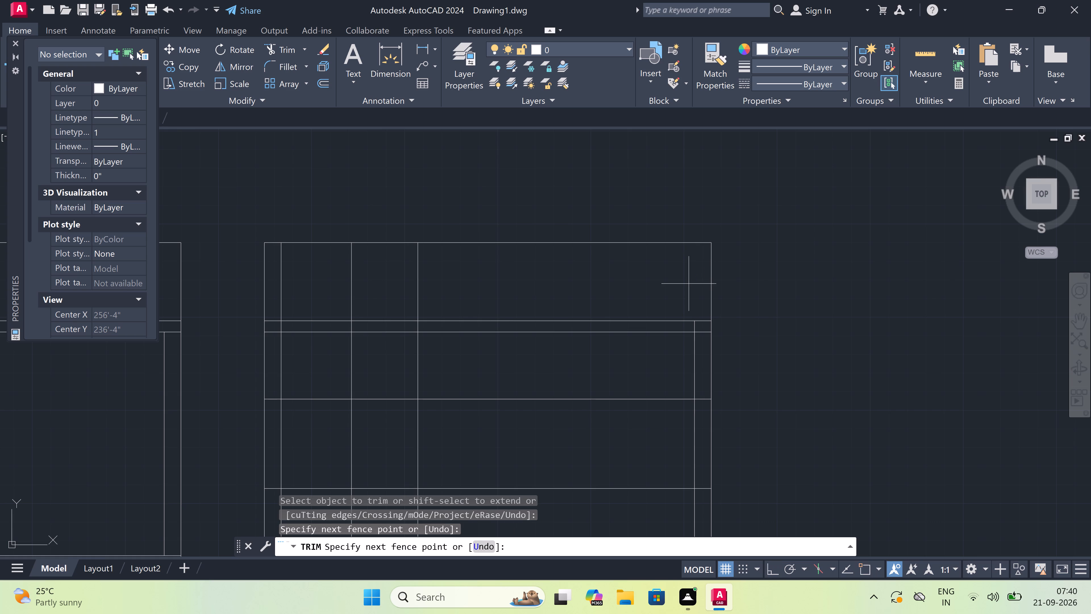
left_click(275, 271)
scroll(287, 321, "up", 2)
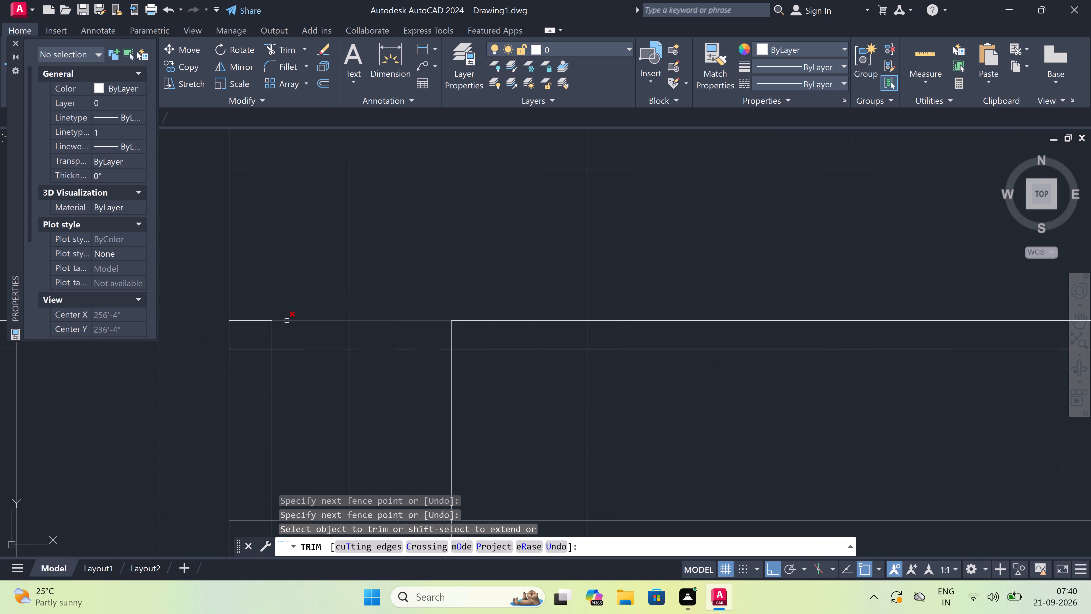
left_click(267, 332)
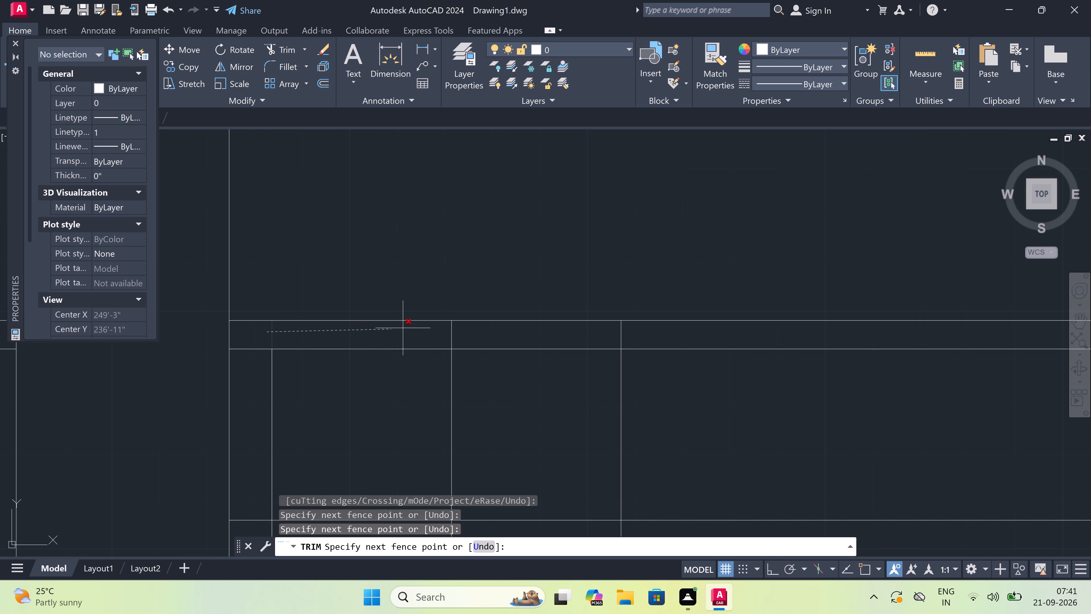
scroll(430, 322, "down", 2)
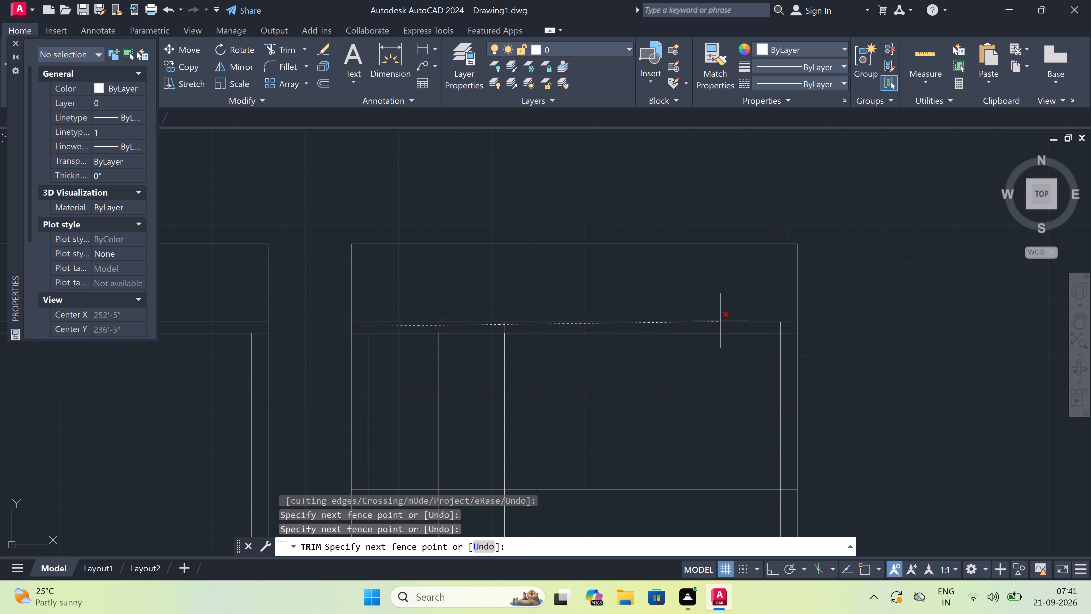
scroll(792, 328, "up", 2)
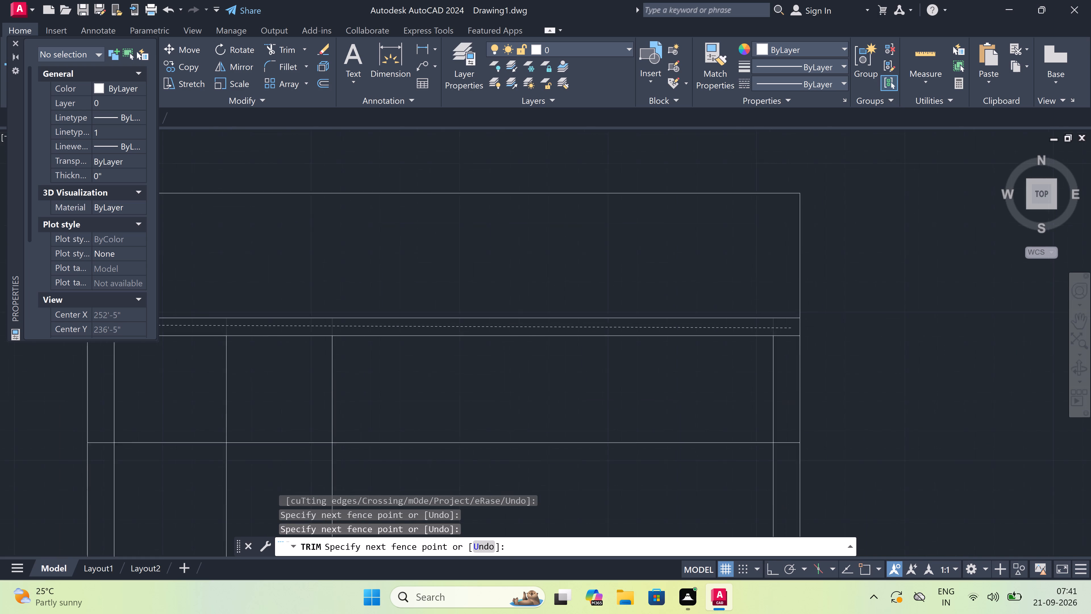
left_click(785, 327)
Trim the fourth and fifth level lines between the last interior vertical and the right outer edge of the fourth grid.
scroll(756, 325, "down", 3)
scroll(771, 348, "down", 3)
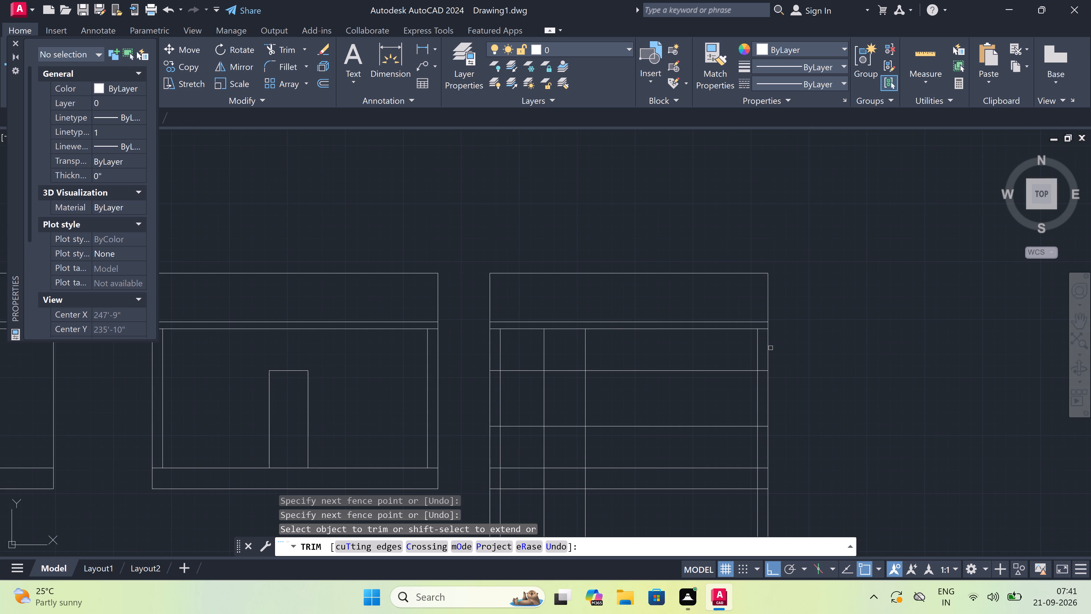
scroll(772, 366, "up", 3)
scroll(758, 393, "up", 1)
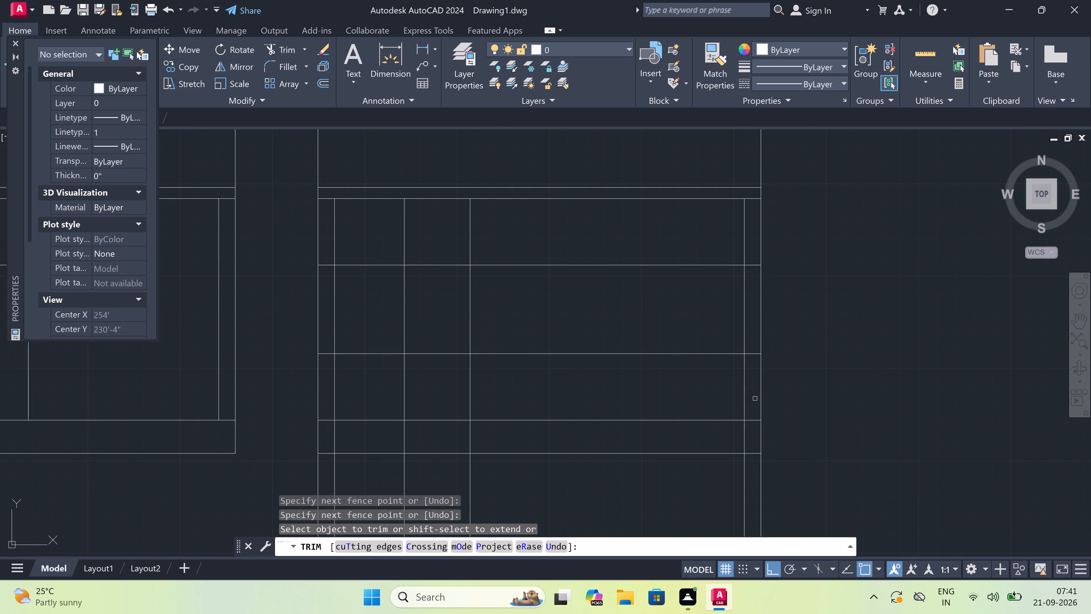
left_click(753, 395)
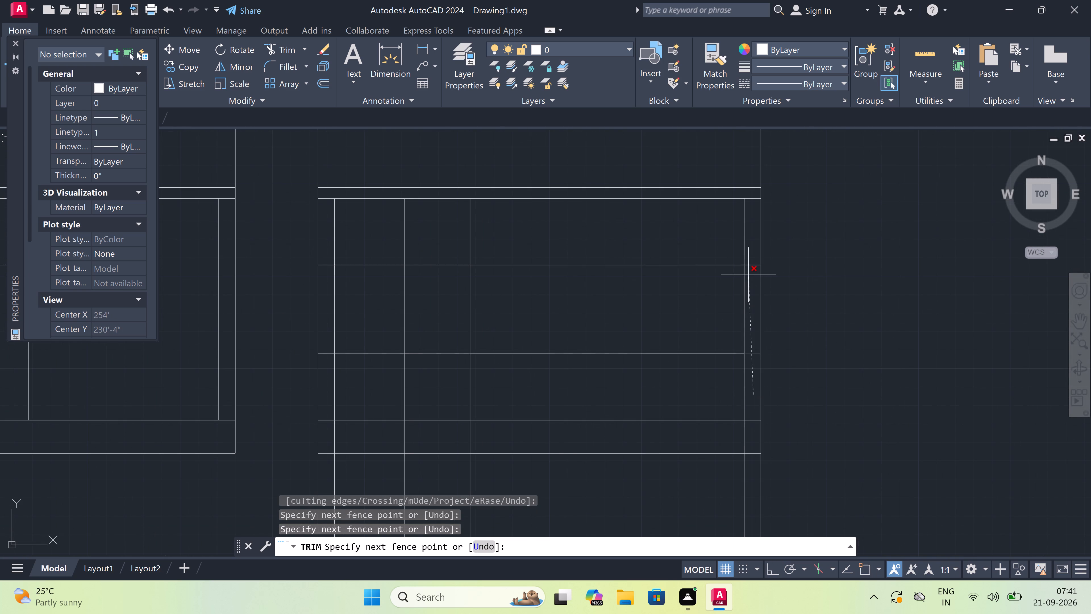
left_click(749, 260)
Trim the fourth grid's middle verticals and its fourth and fifth level lines between the side verticals, leaving one tall door-like outline.
scroll(596, 256, "down", 1)
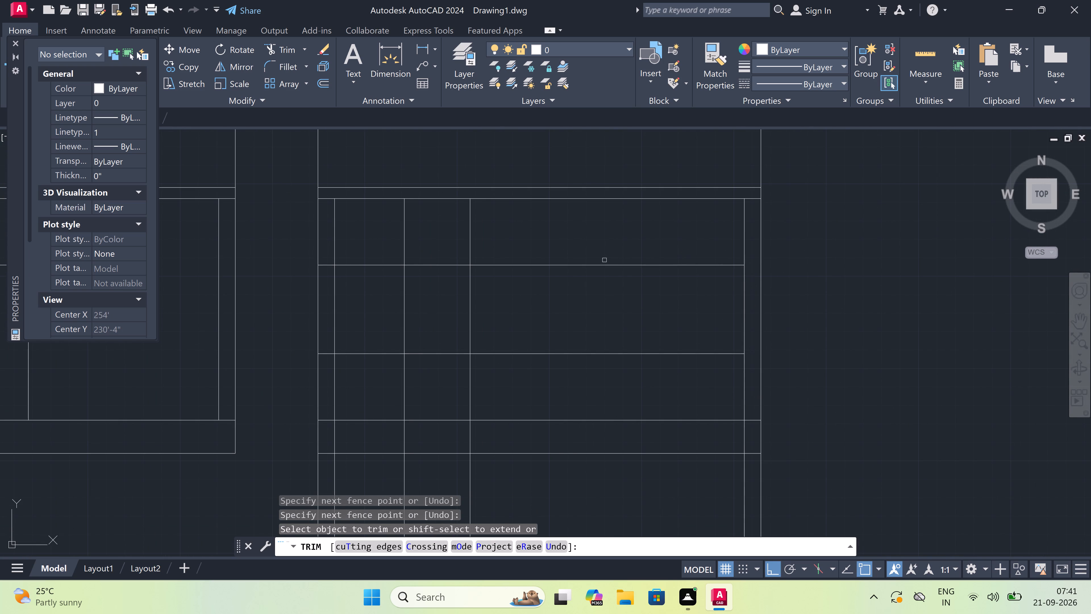
scroll(596, 256, "down", 3)
scroll(596, 255, "up", 1)
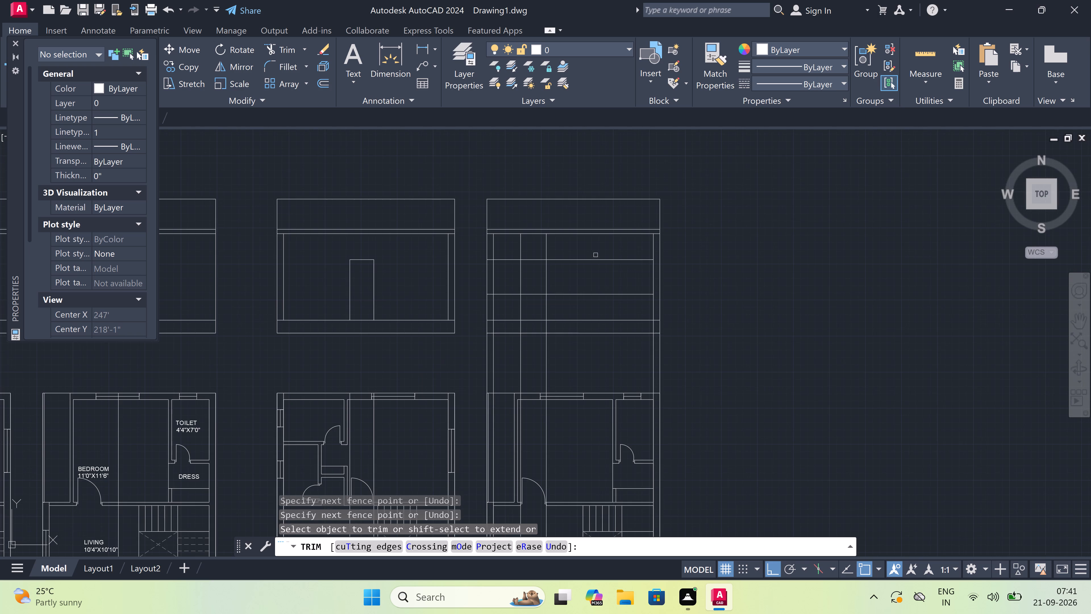
left_click(596, 255)
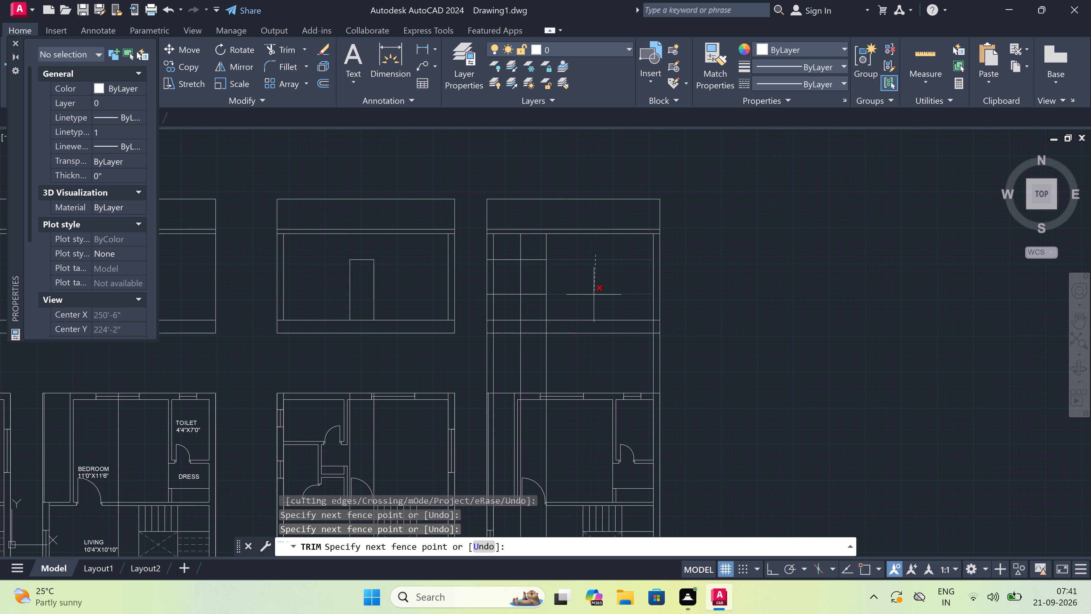
left_click(594, 294)
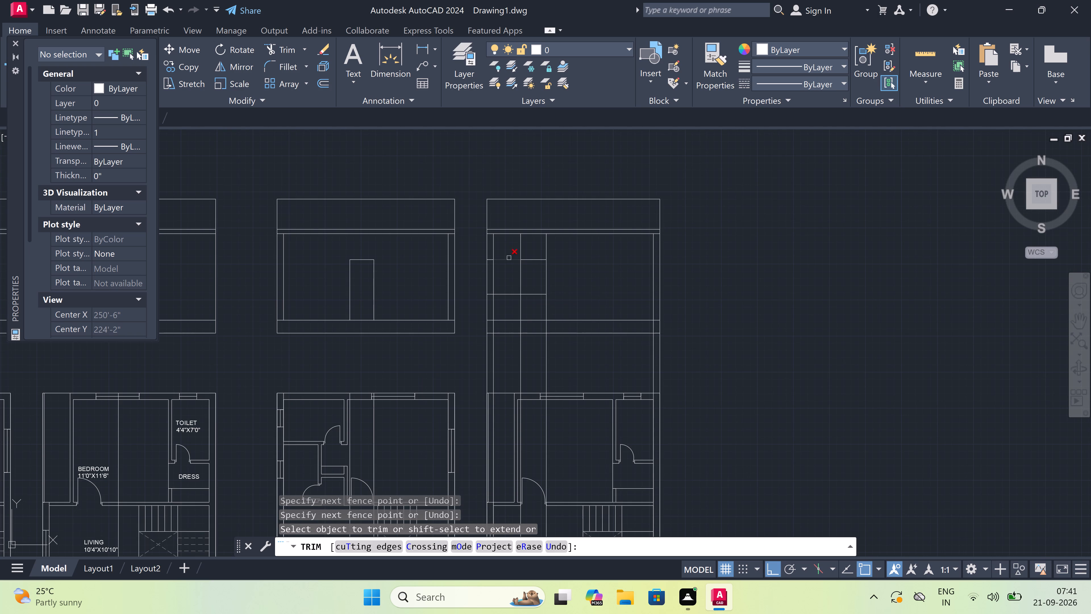
scroll(509, 258, "up", 1)
left_click(509, 258)
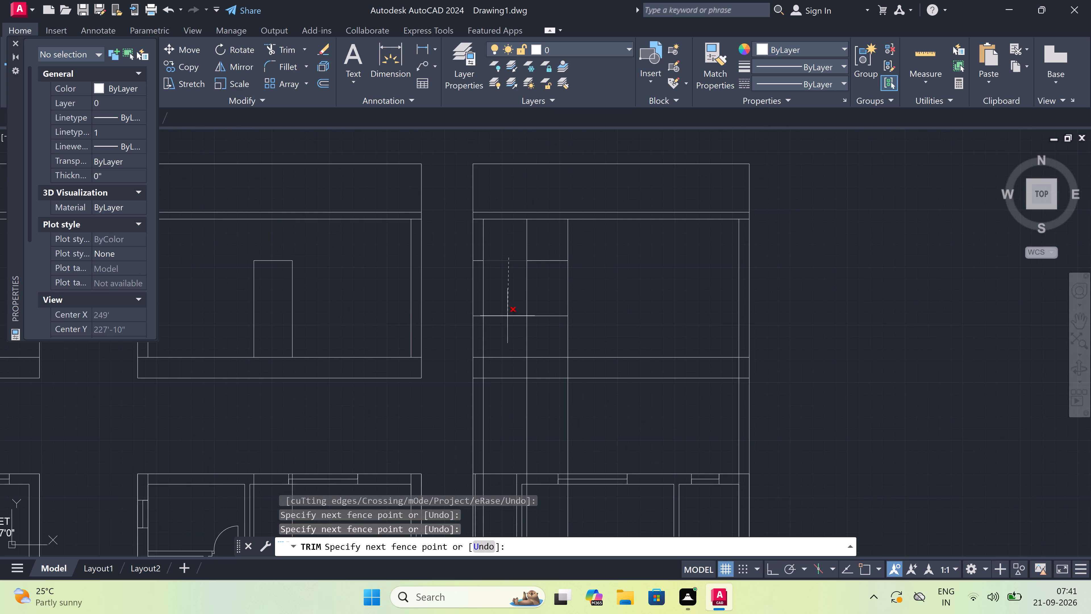
left_click(507, 322)
left_click(549, 312)
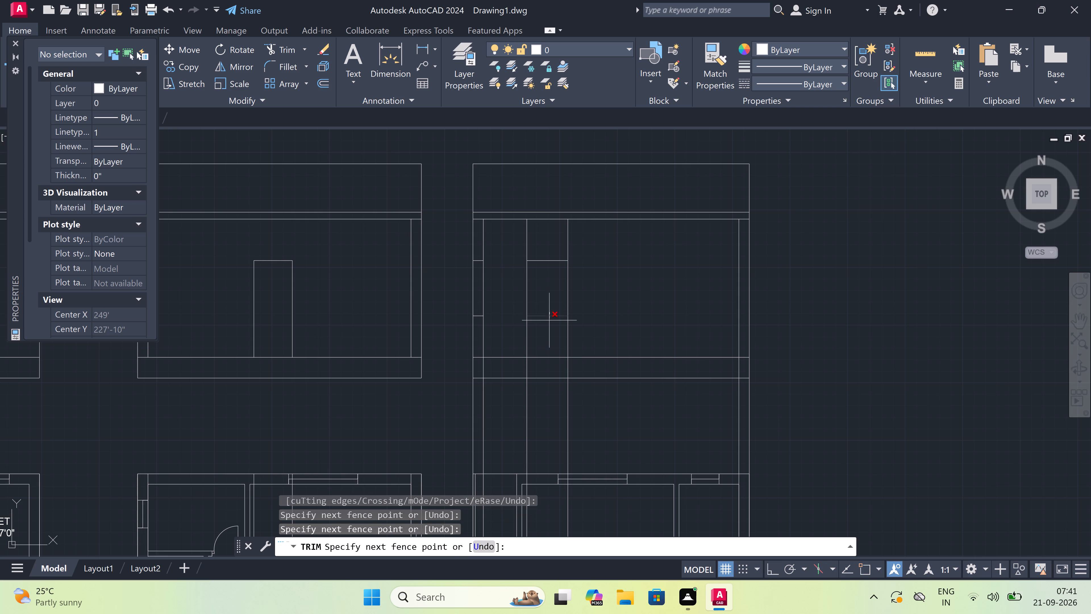
left_click(549, 320)
left_click_drag(501, 245, 509, 244)
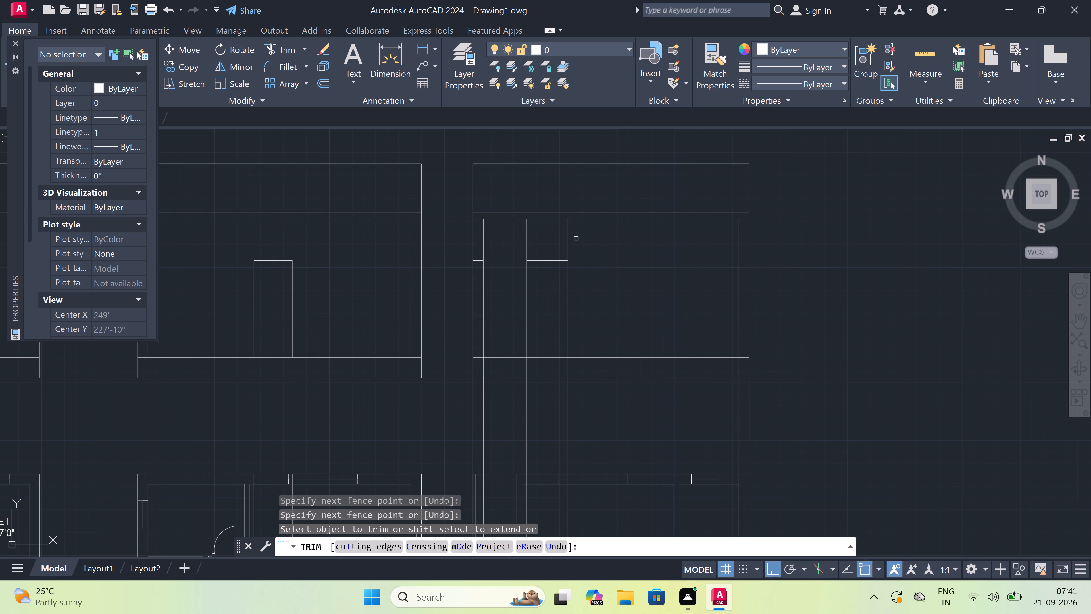
left_click(576, 238)
left_click(507, 241)
Trim the leftover fourth and fifth level line pieces between the left outer edge and the first interior vertical of the fourth grid.
scroll(456, 261, "up", 1)
scroll(476, 274, "up", 1)
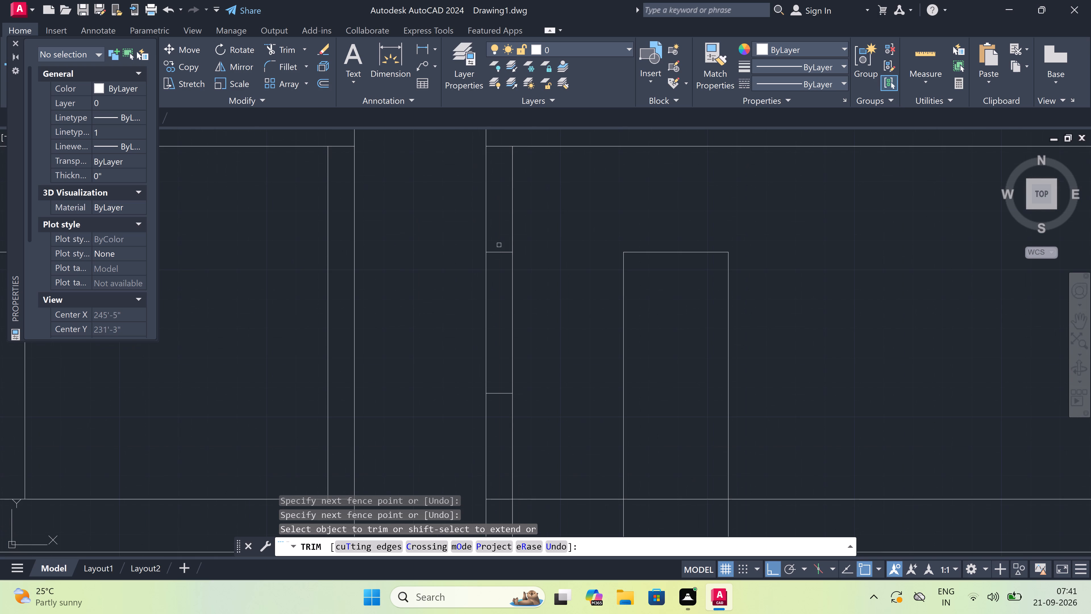
left_click(499, 245)
left_click_drag(497, 427, 497, 424)
Trim the interior verticals out of the bottom level band of the fourth grid from the left.
scroll(495, 371, "down", 3)
scroll(496, 408, "up", 3)
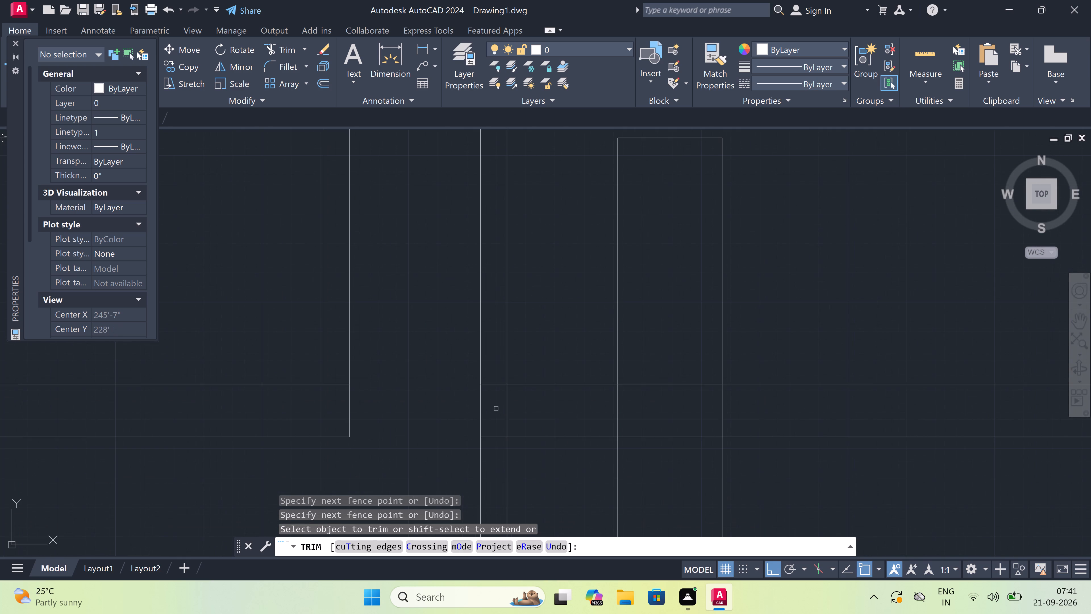
left_click(494, 404)
scroll(702, 392, "down", 3)
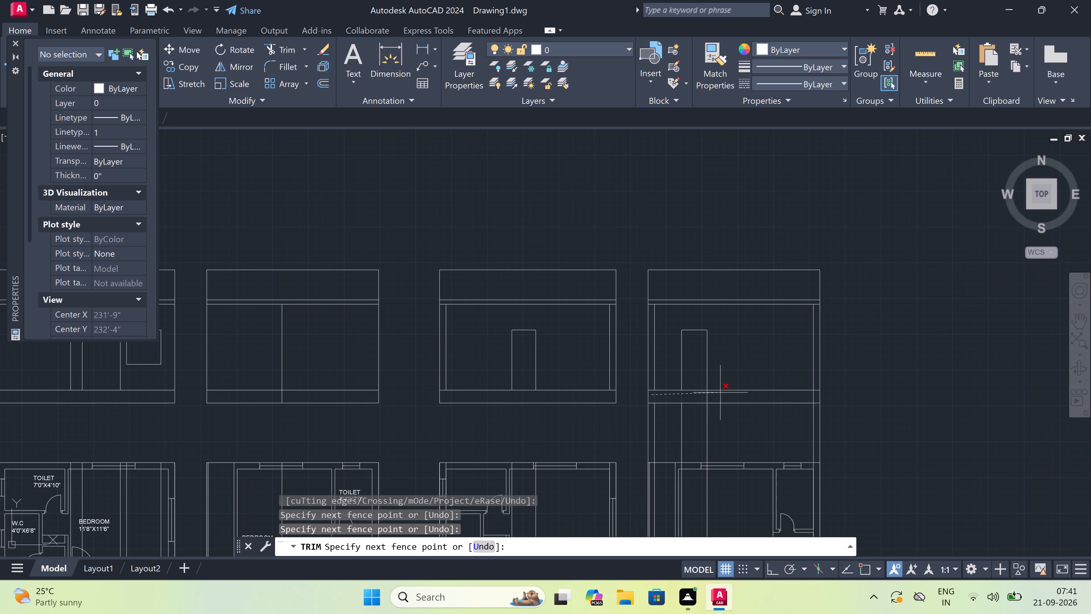
scroll(807, 398, "up", 3)
left_click(834, 389)
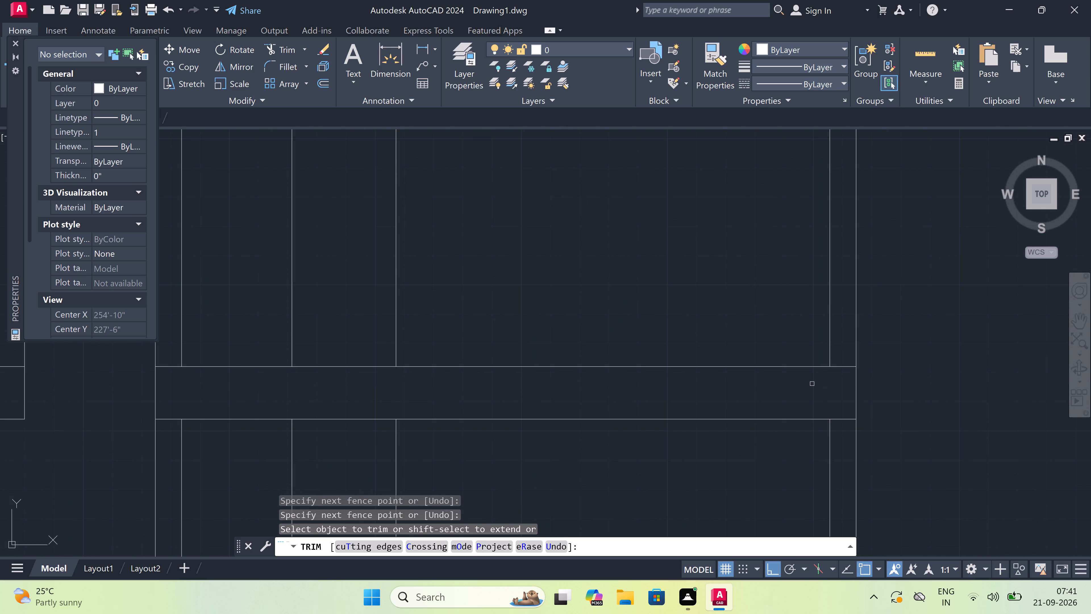
Trim away all the projected verticals between the base of the fourth grid and the floor plan beneath it.
scroll(687, 339, "down", 5)
scroll(702, 360, "up", 2)
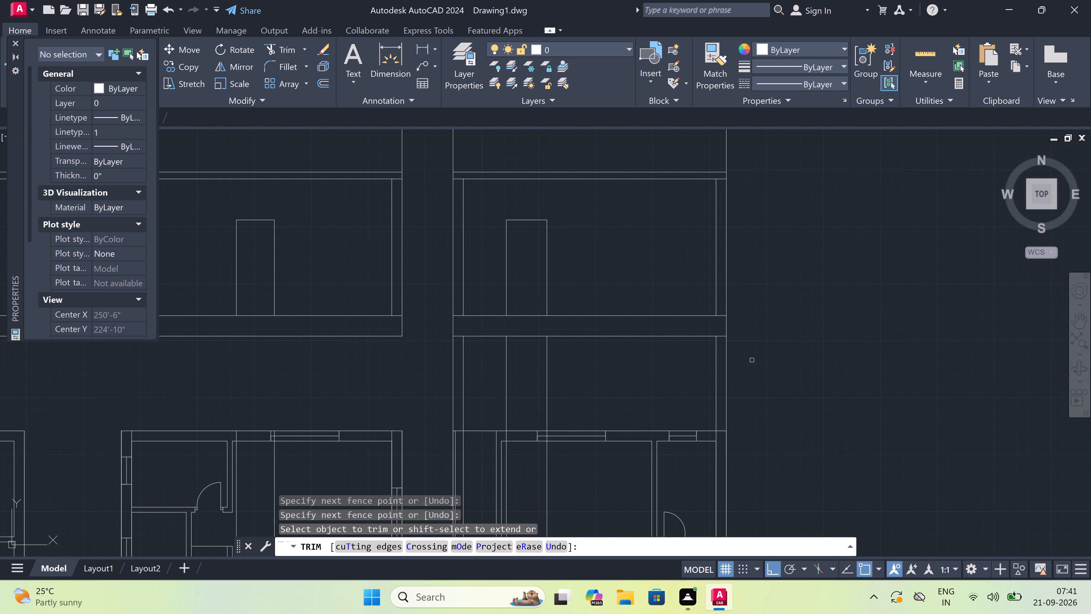
left_click(752, 360)
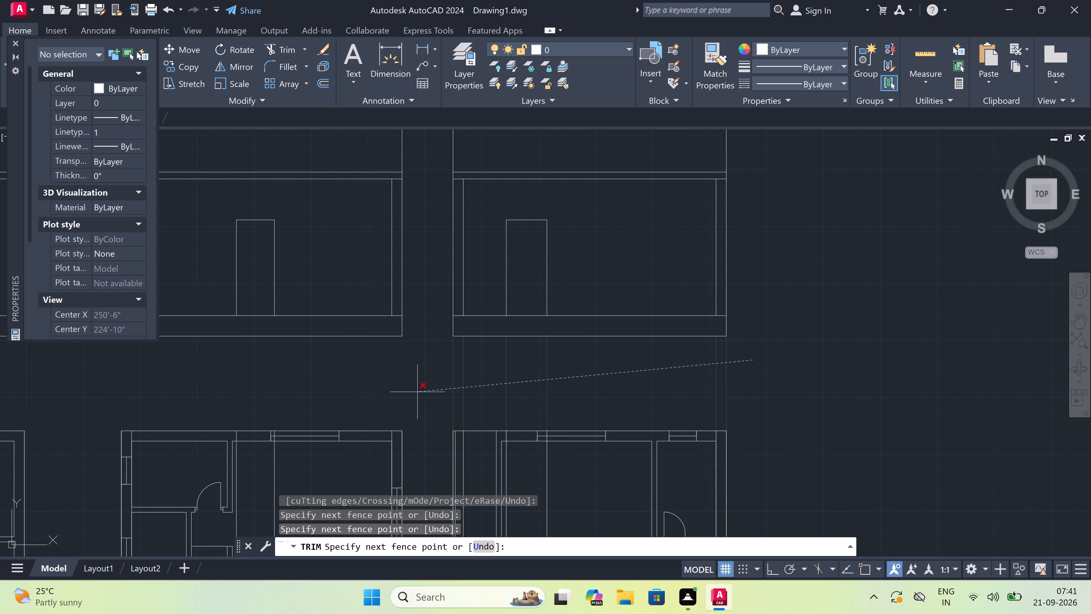
left_click(415, 389)
scroll(439, 376, "down", 3)
scroll(441, 376, "up", 2)
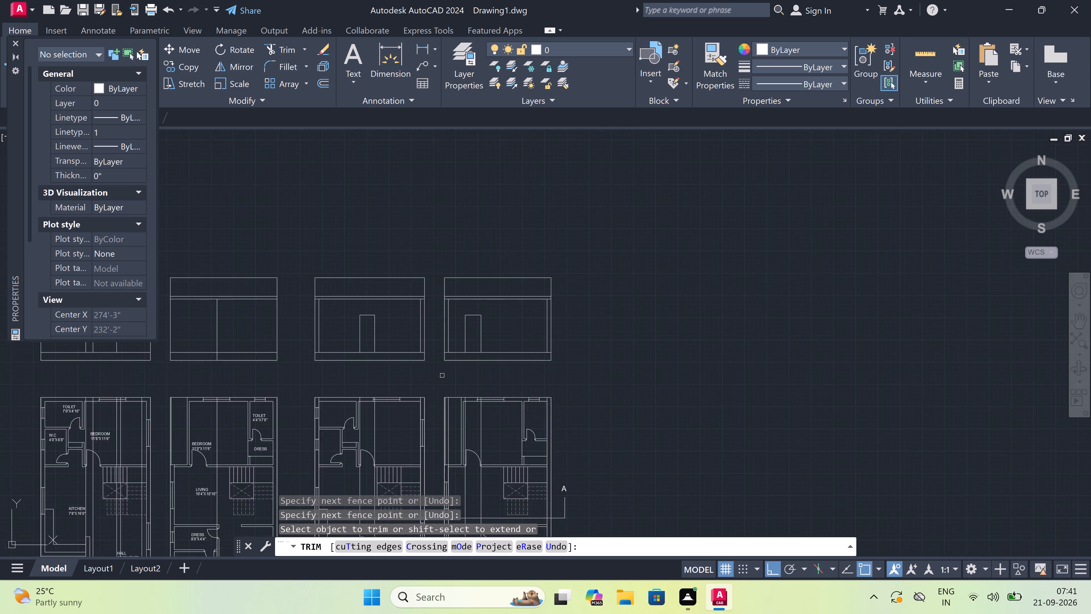
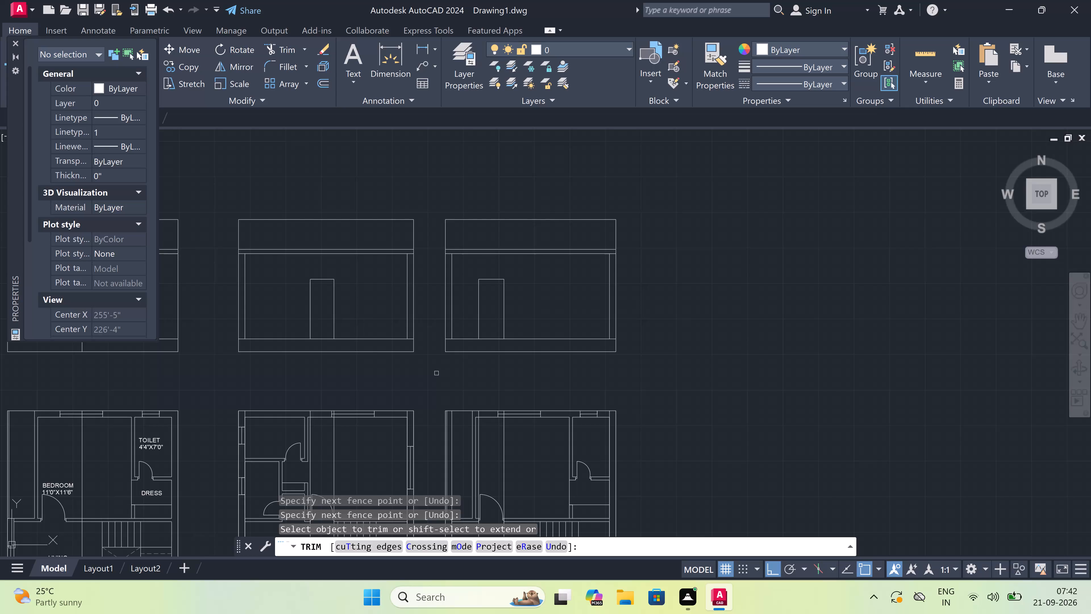
Trim the interior vertical out of the bottom level band of the second outline from the left and end the trimming.
scroll(436, 373, "down", 1)
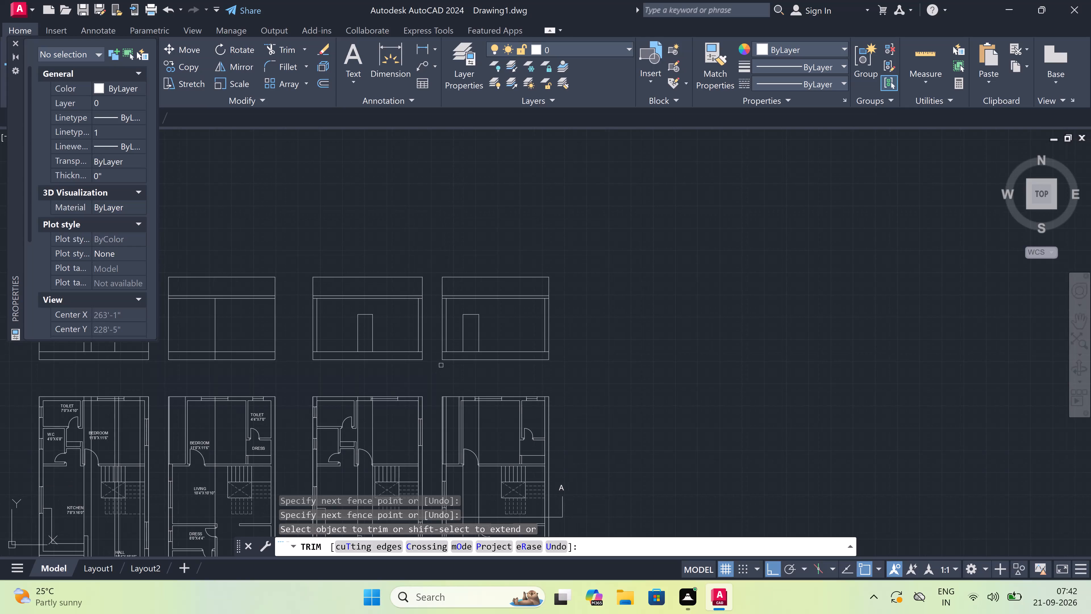
scroll(440, 366, "up", 2)
scroll(440, 366, "down", 2)
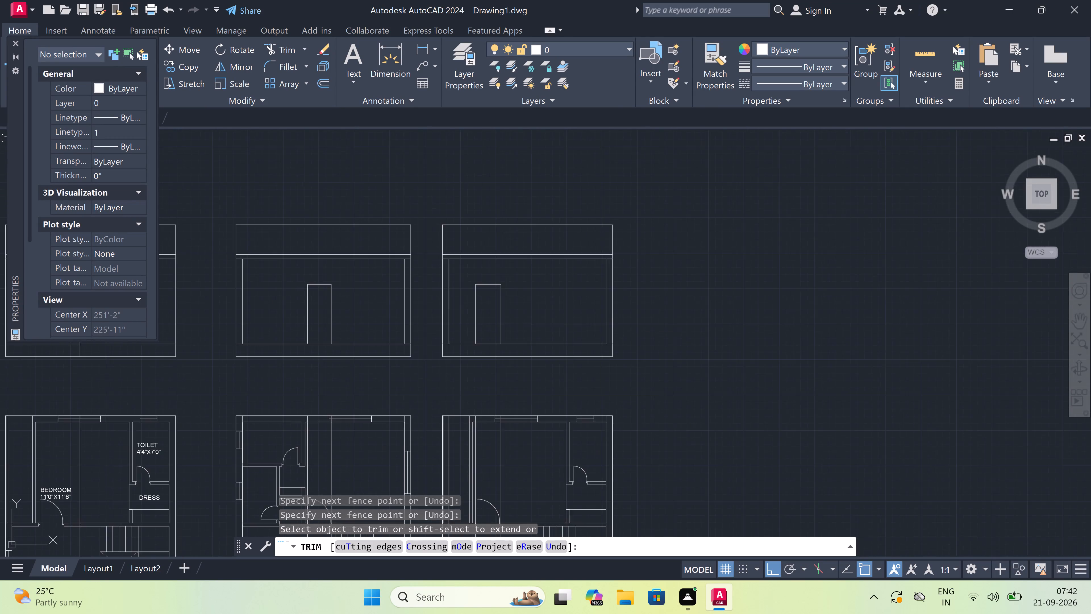
scroll(441, 367, "down", 3)
scroll(383, 379, "up", 2)
scroll(643, 221, "up", 2)
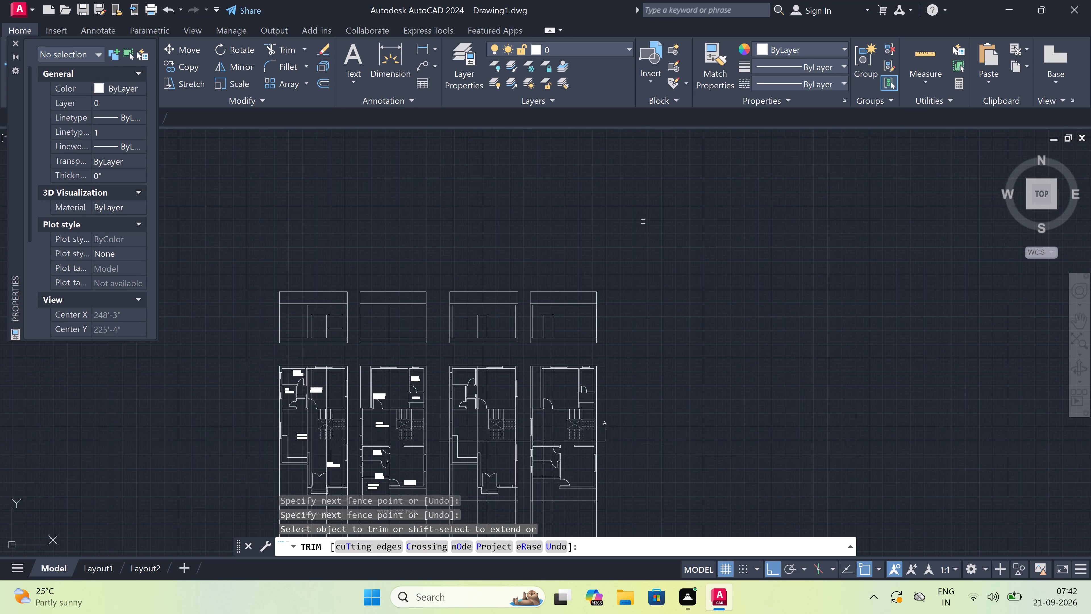
scroll(359, 360, "down", 3)
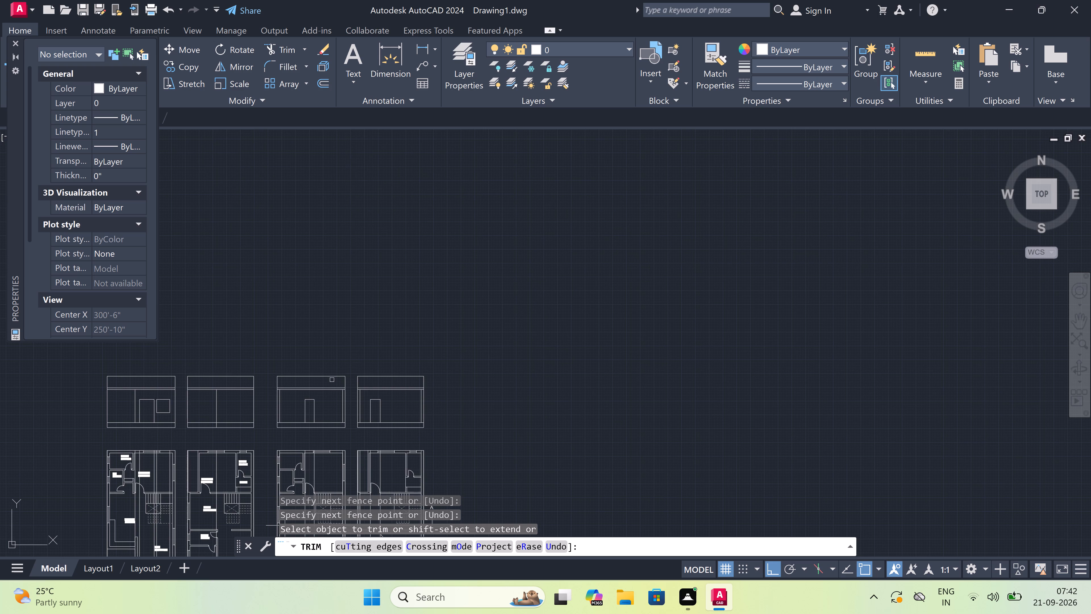
scroll(280, 409, "down", 2)
scroll(257, 412, "up", 3)
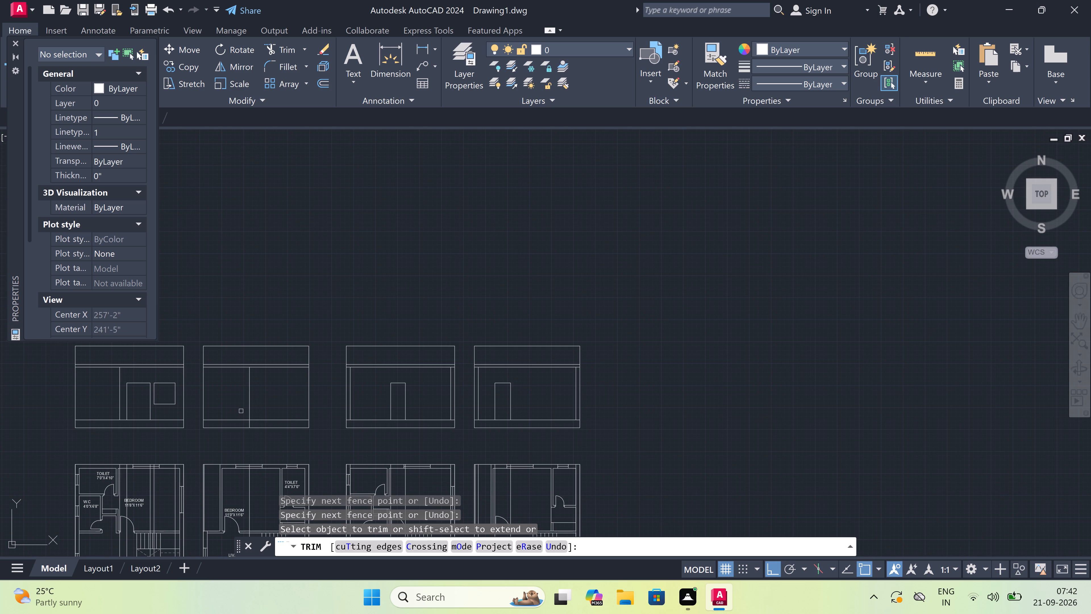
scroll(242, 416, "up", 4)
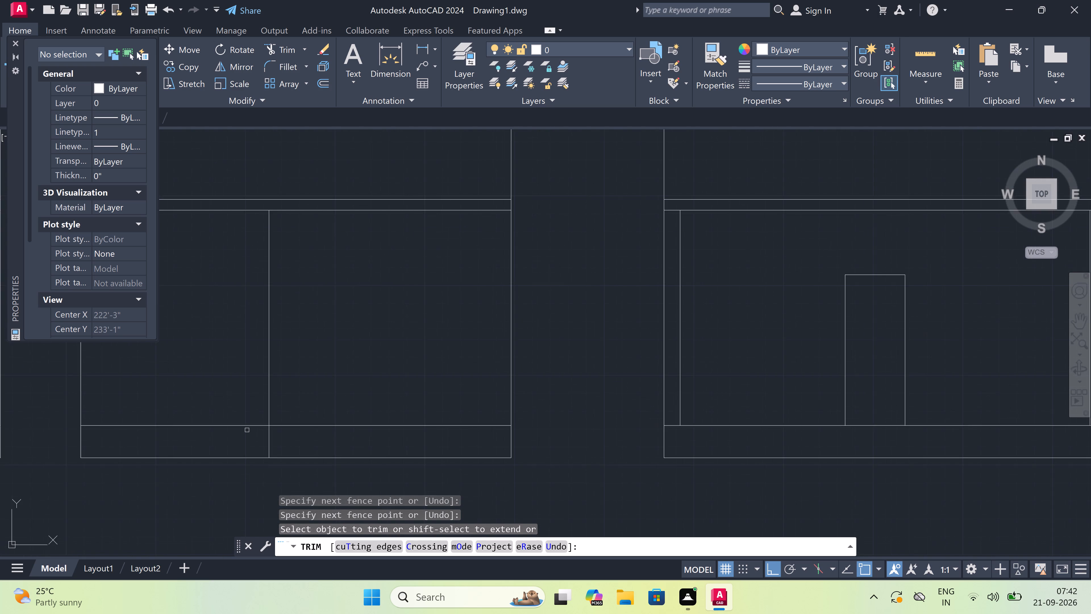
left_click(251, 440)
left_click(320, 443)
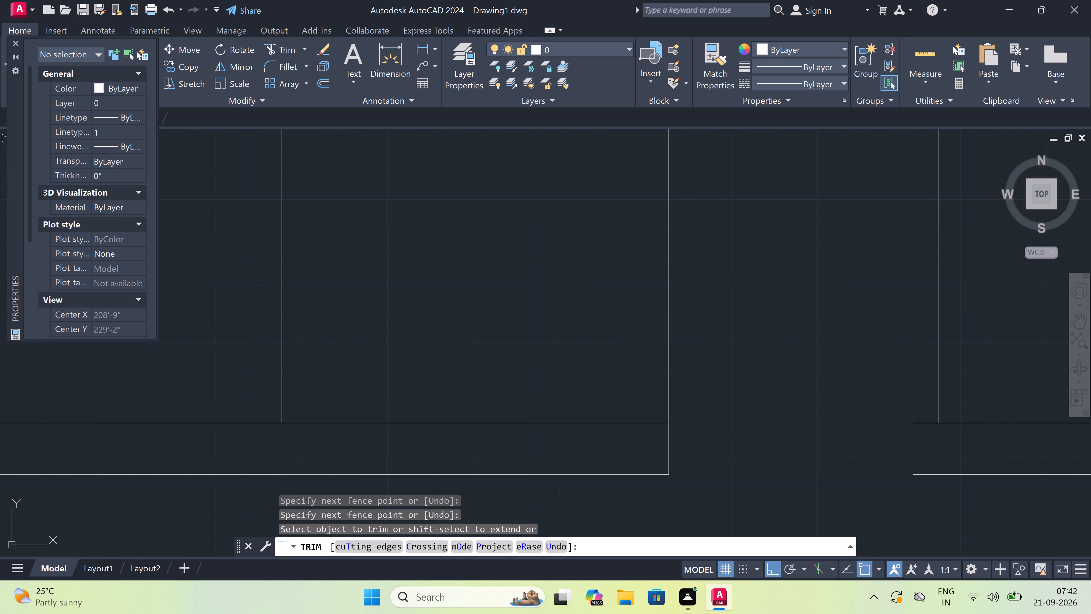
scroll(325, 406, "down", 9)
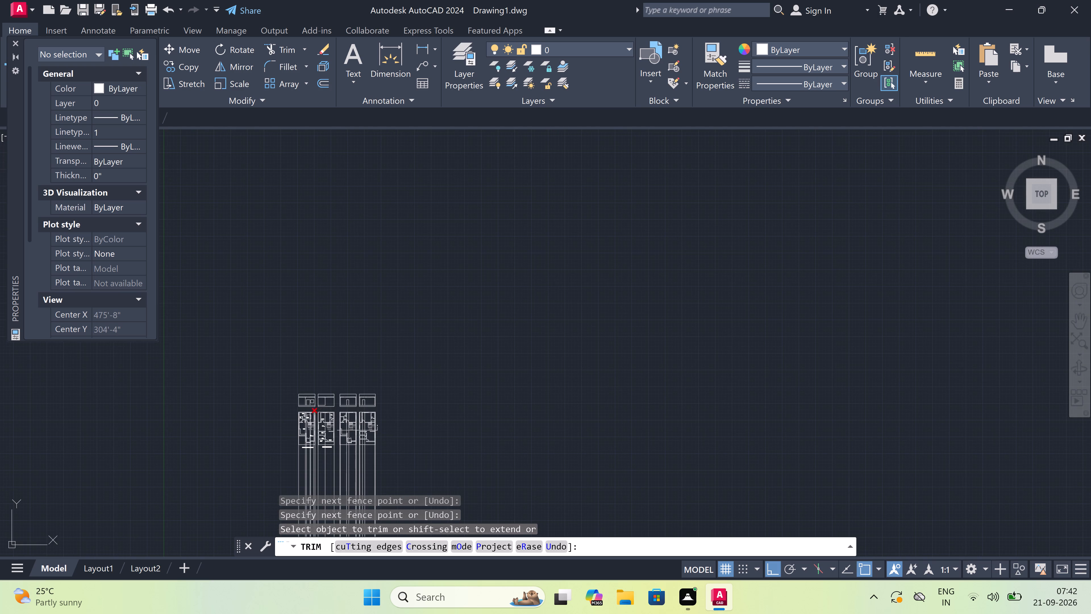
scroll(290, 422, "up", 2)
scroll(256, 415, "up", 2)
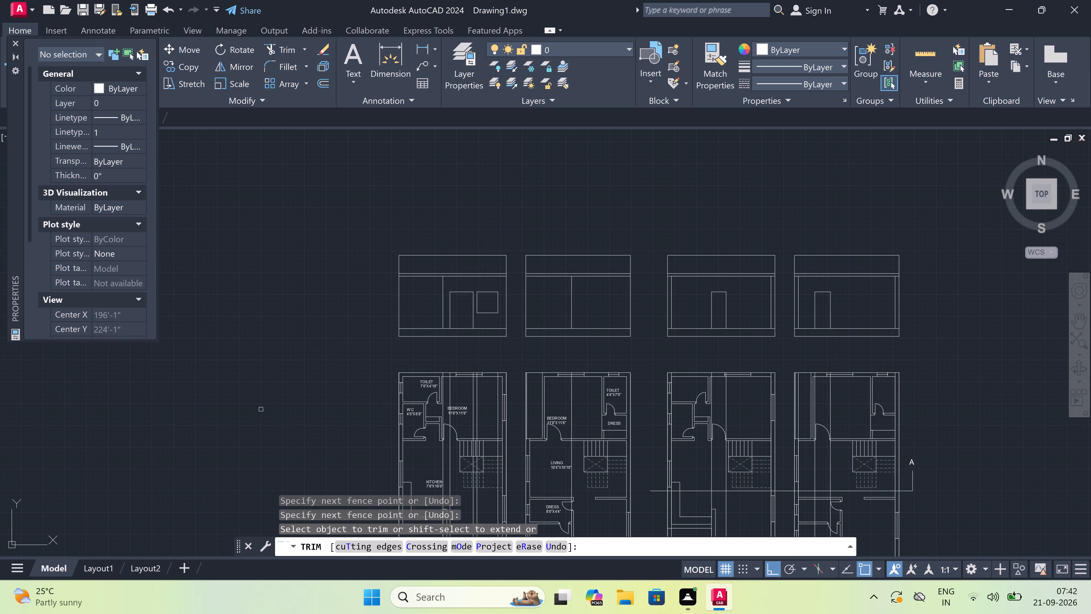
key("Escape")
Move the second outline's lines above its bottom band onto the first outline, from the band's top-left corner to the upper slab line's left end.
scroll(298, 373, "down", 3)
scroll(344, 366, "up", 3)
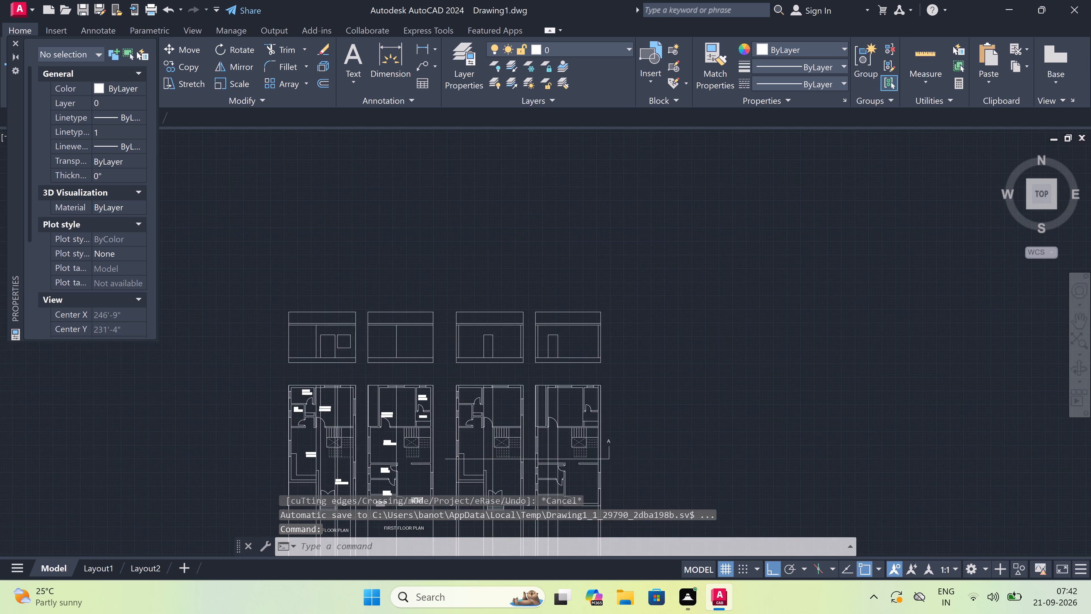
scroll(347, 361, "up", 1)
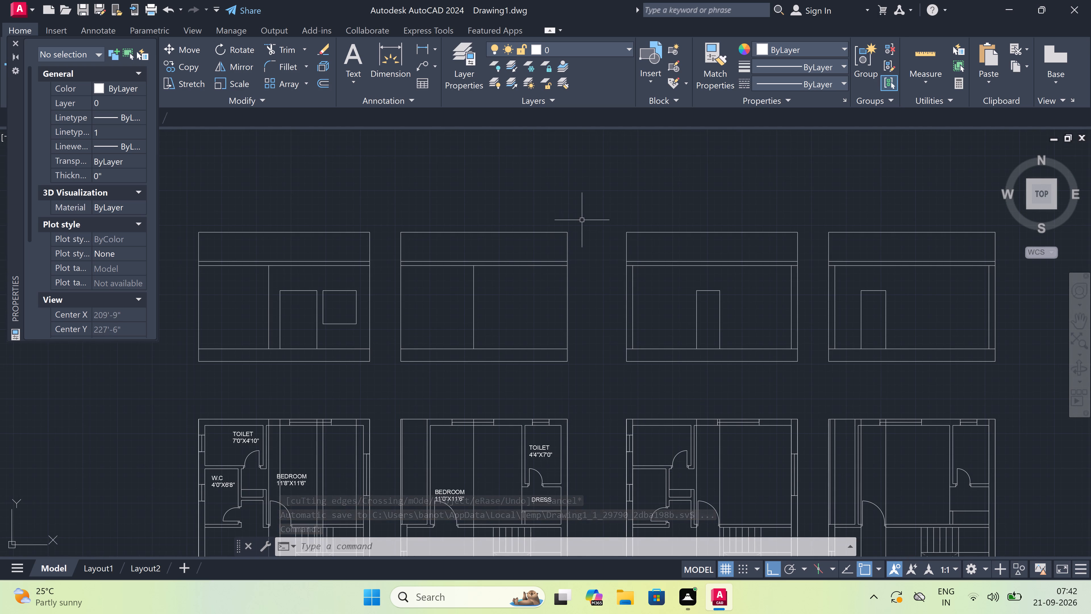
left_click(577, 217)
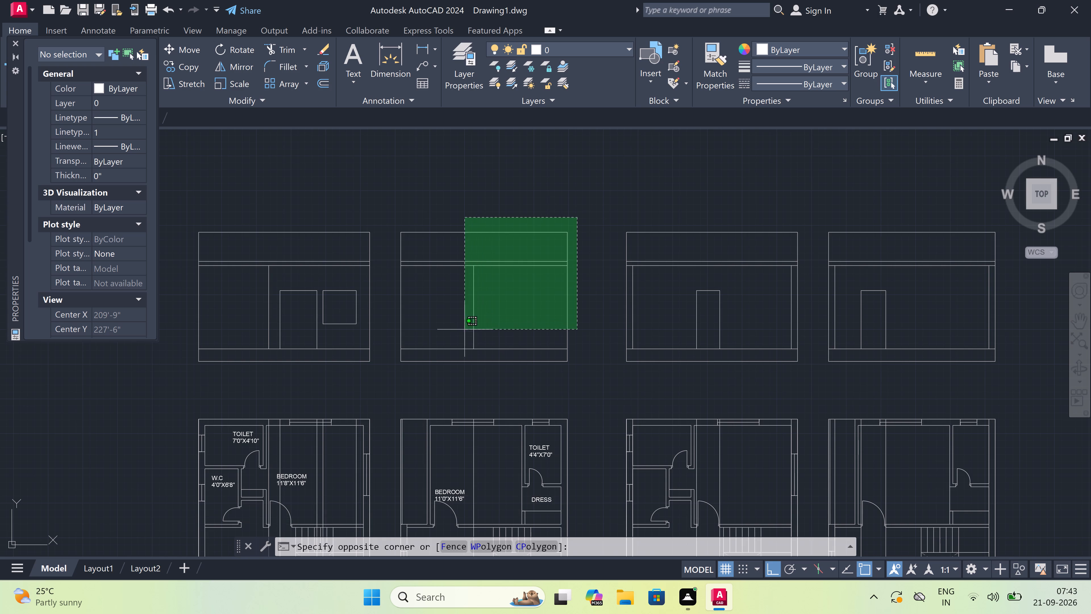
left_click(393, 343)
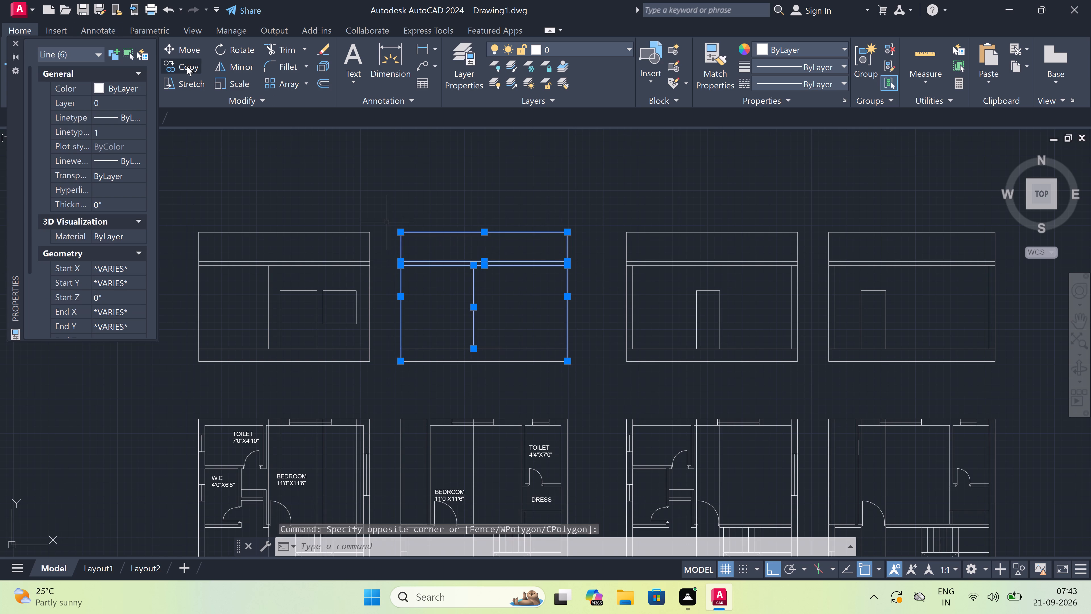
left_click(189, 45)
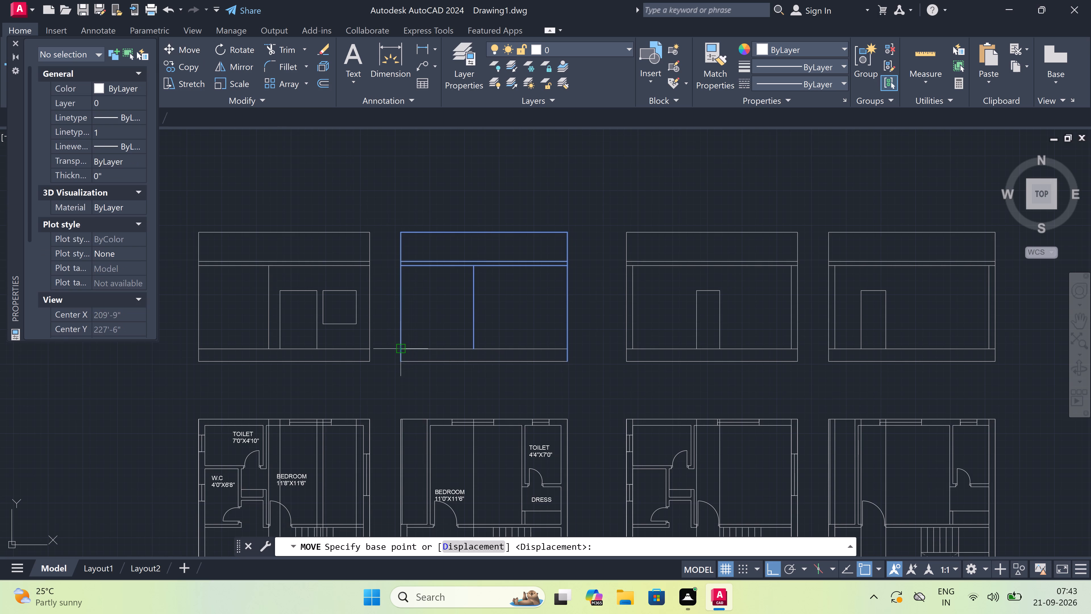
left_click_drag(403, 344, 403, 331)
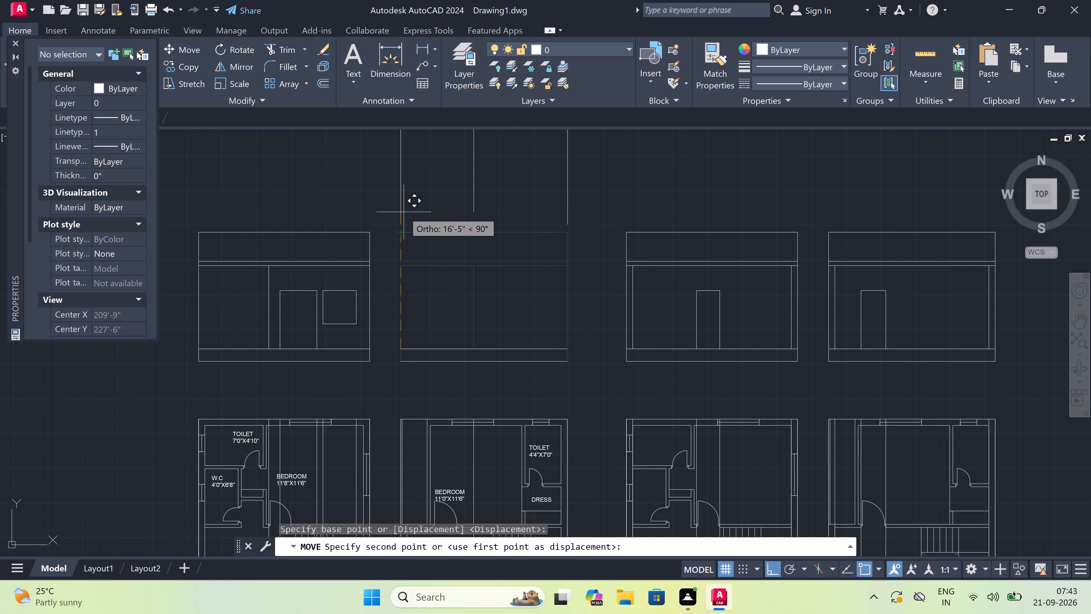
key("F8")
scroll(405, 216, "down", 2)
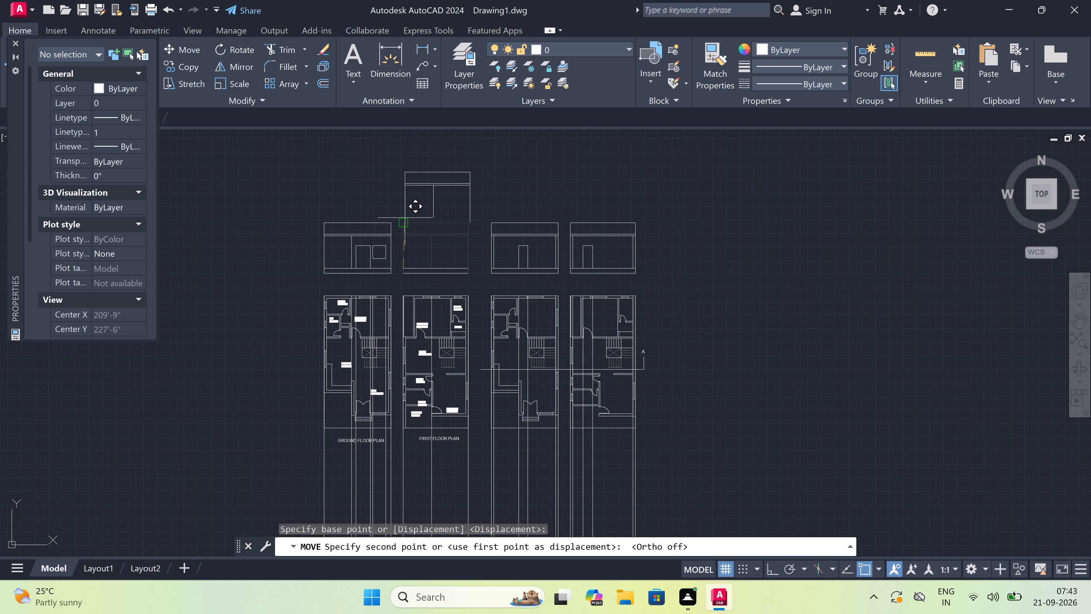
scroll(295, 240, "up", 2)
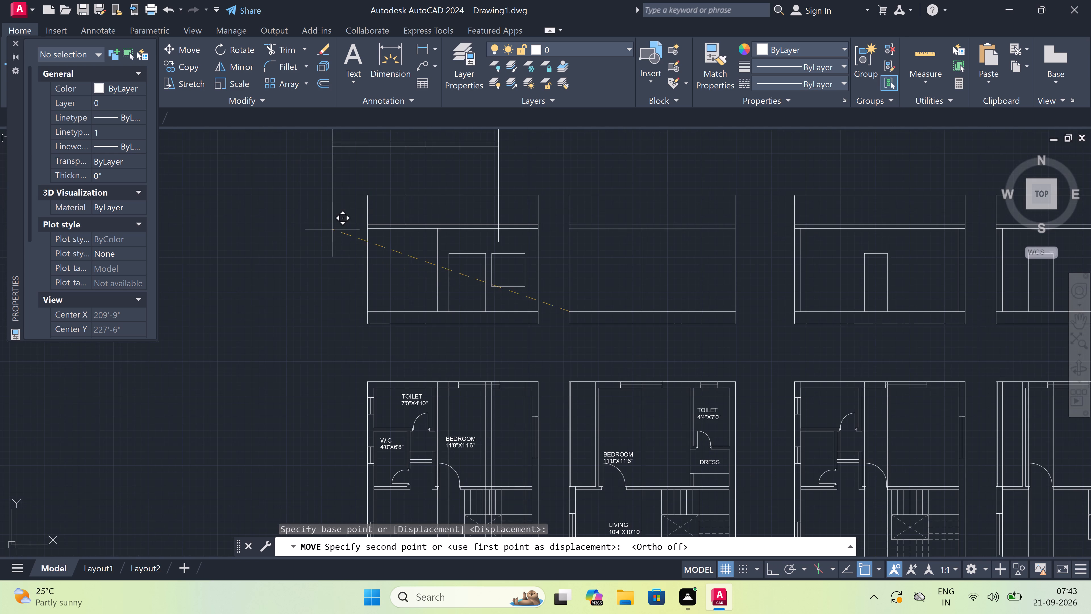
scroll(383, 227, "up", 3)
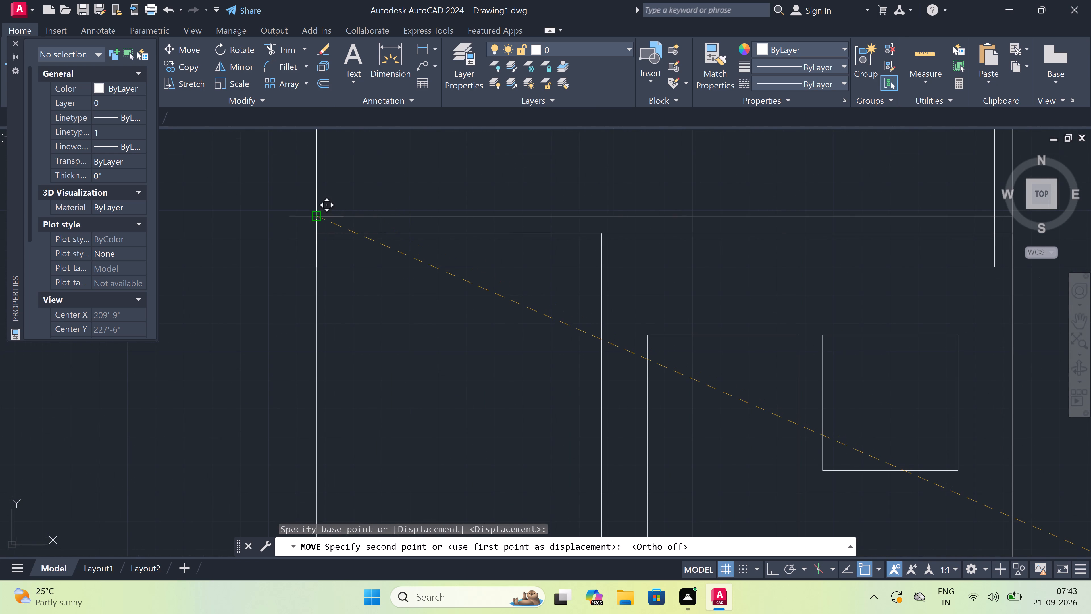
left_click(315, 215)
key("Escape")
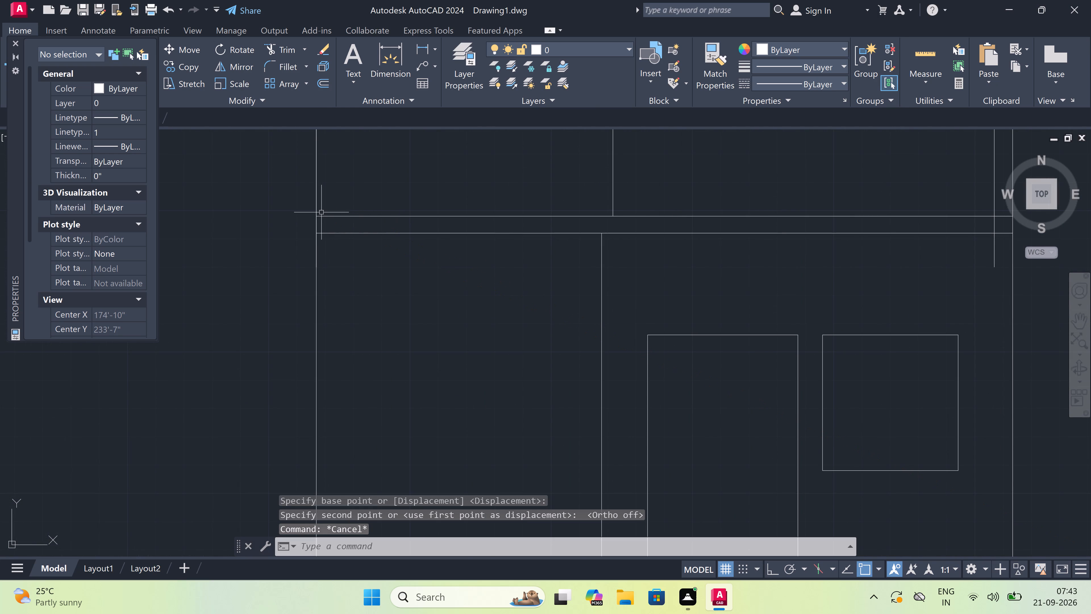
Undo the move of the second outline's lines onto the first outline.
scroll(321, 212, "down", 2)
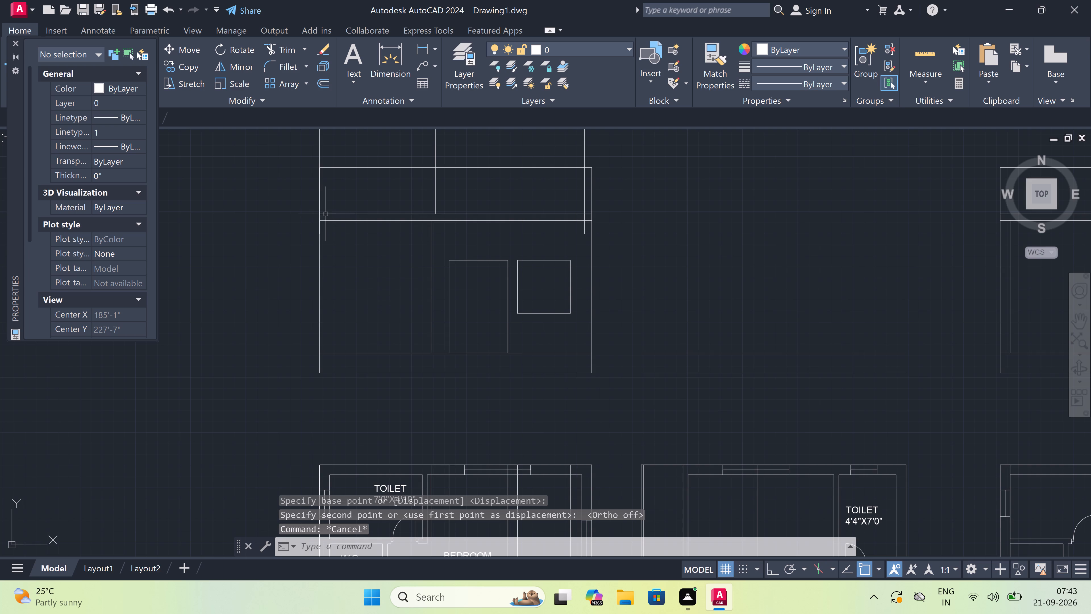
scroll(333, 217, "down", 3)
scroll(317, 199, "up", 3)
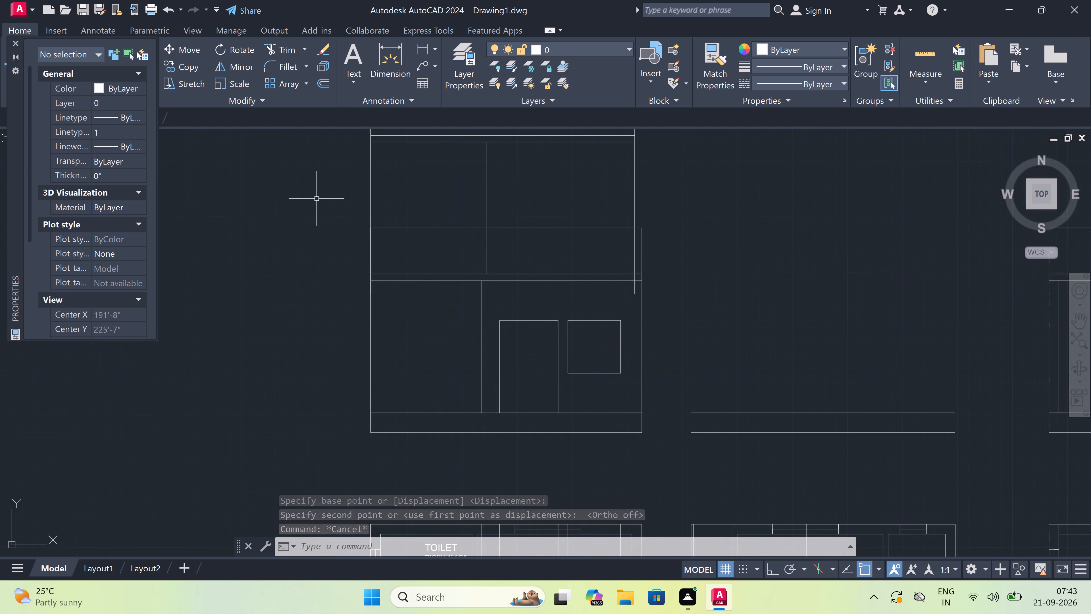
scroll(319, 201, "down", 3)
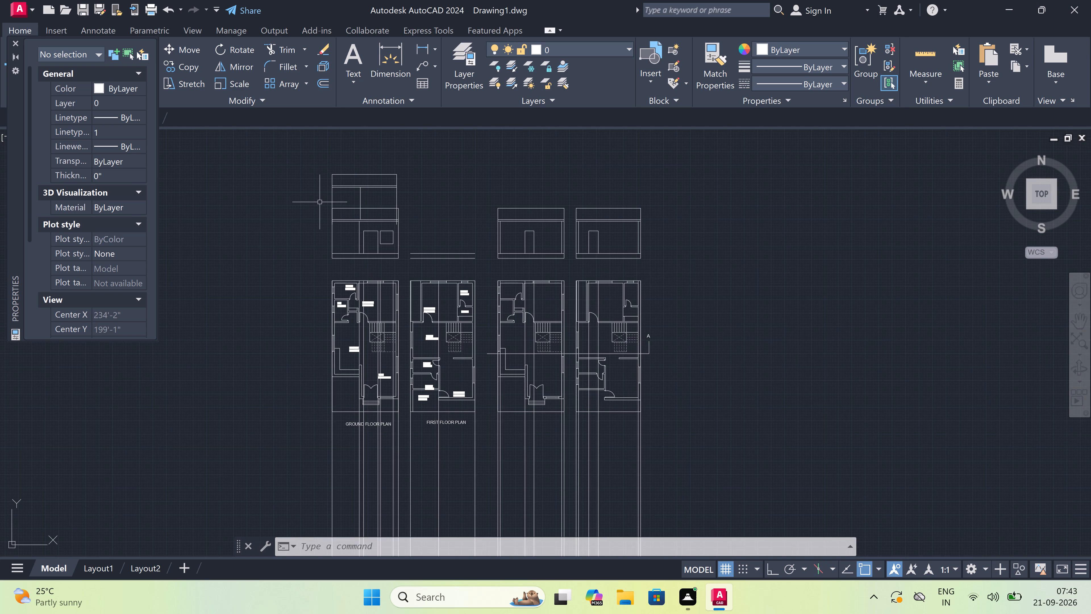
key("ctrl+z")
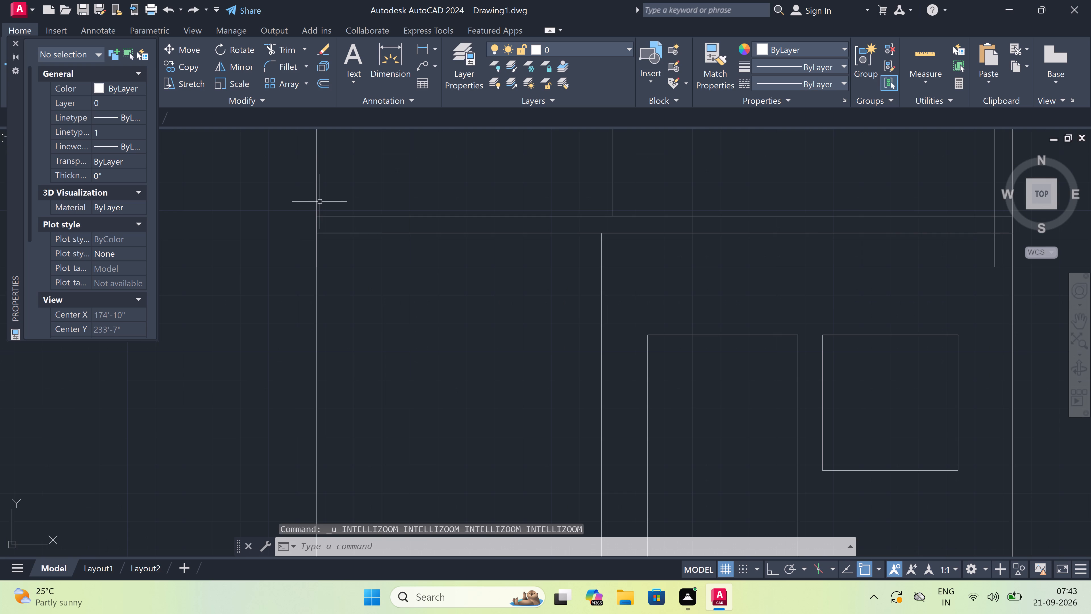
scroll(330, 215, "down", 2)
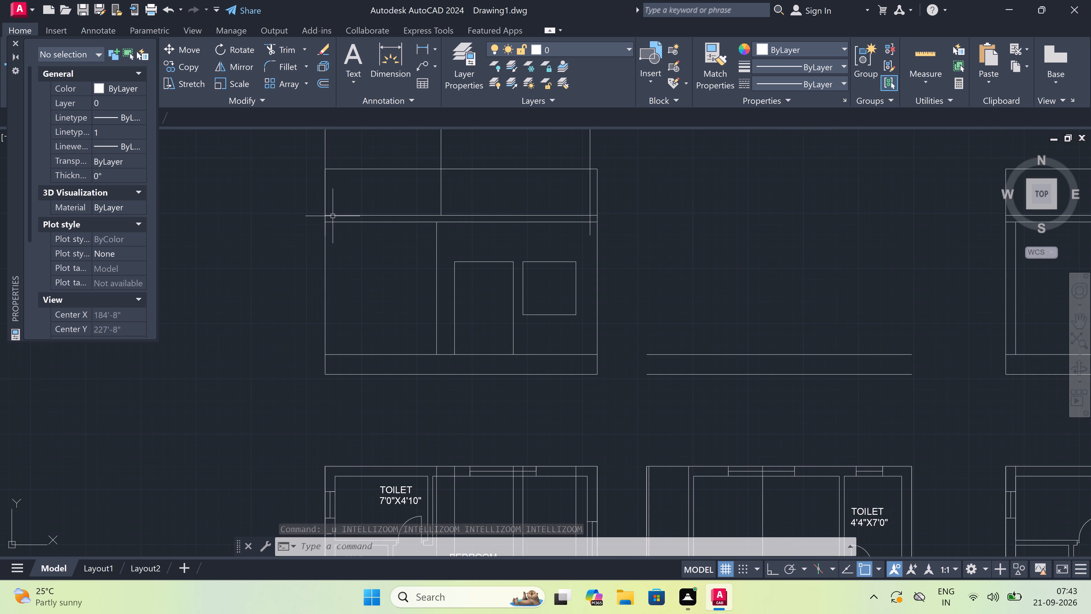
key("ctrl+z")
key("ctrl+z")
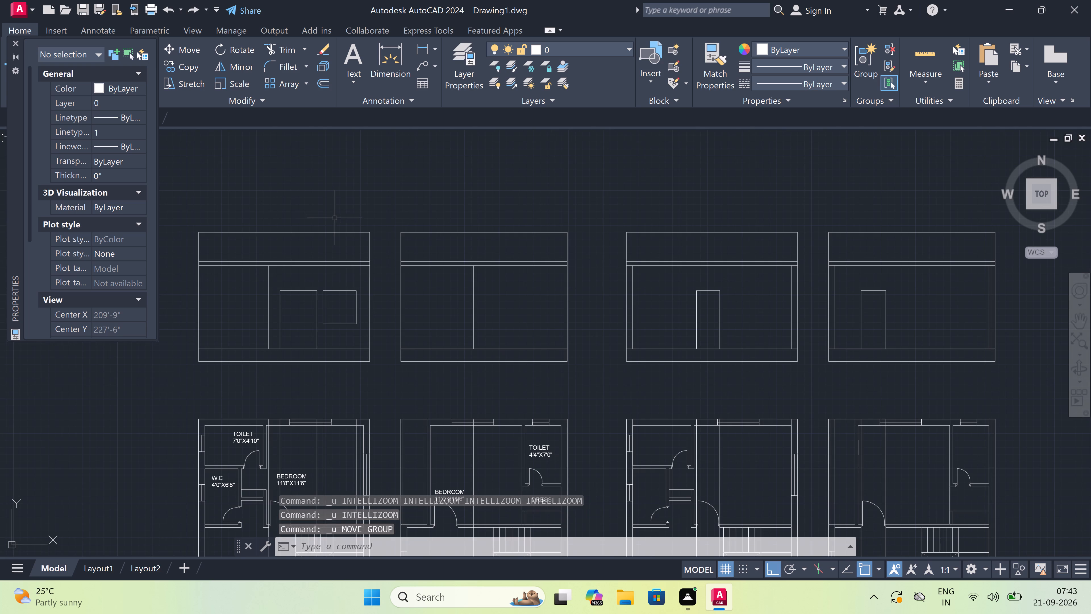
Copy the second outline's lines above its bottom band onto the first outline, from the band's top-left corner to the upper slab line's left end.
scroll(401, 219, "down", 1)
scroll(390, 275, "up", 2)
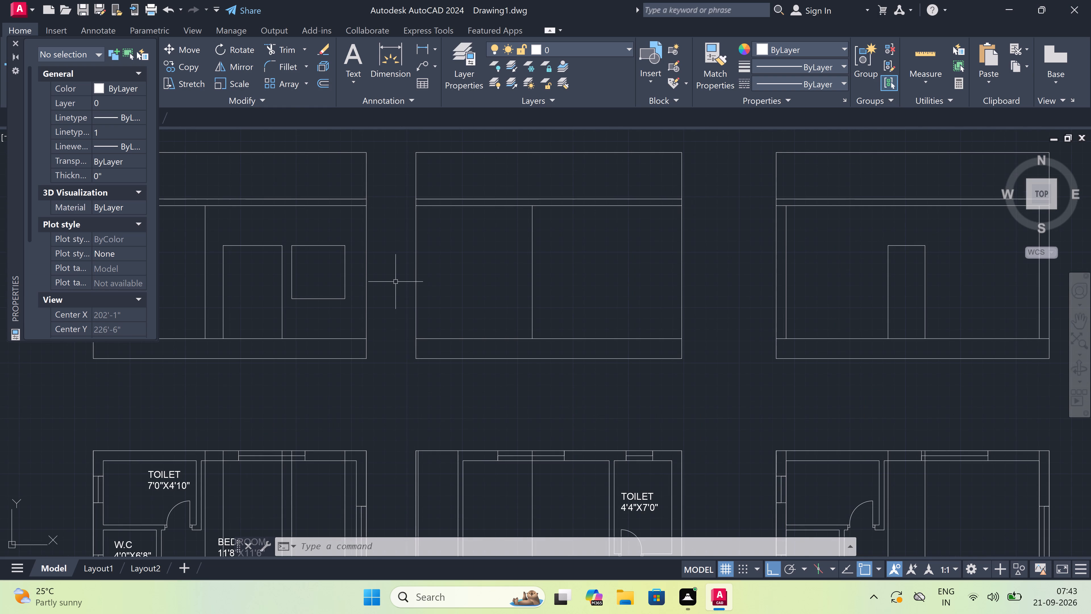
scroll(463, 254, "down", 2)
scroll(516, 227, "up", 1)
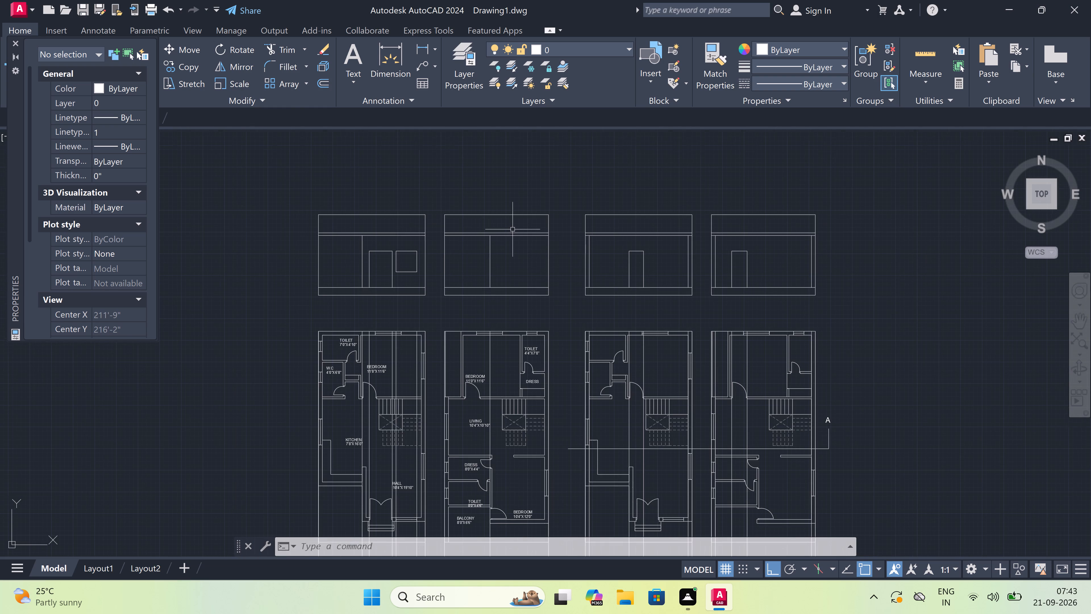
left_click(583, 194)
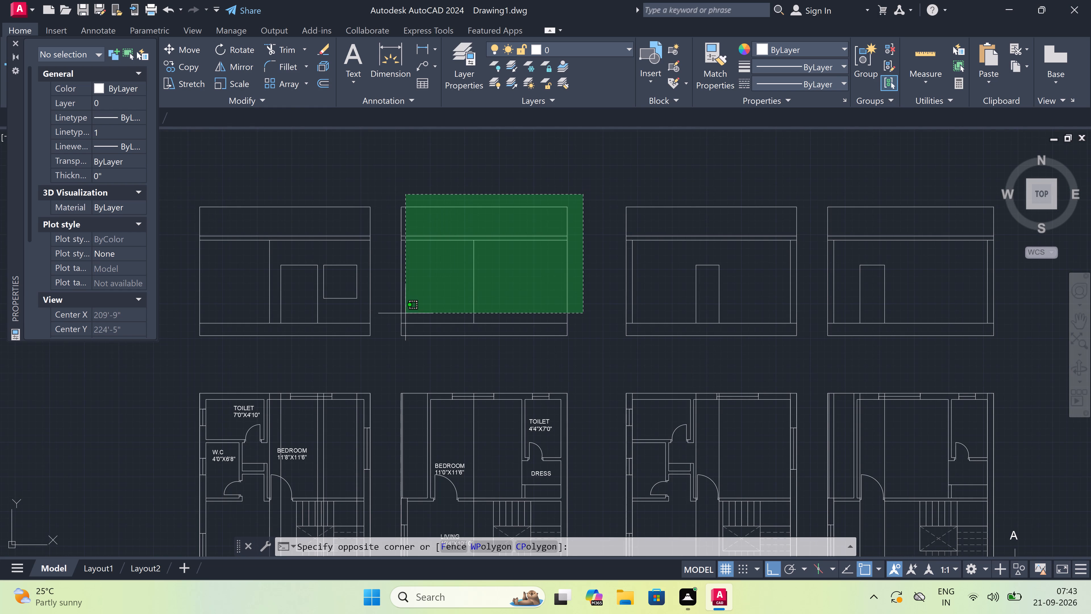
left_click(390, 310)
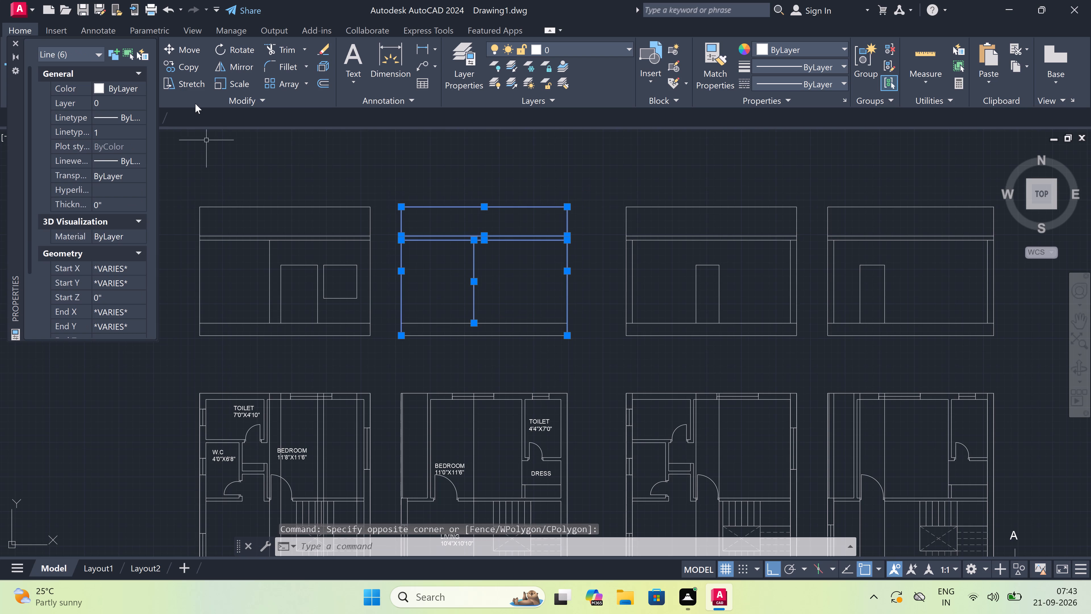
left_click(190, 68)
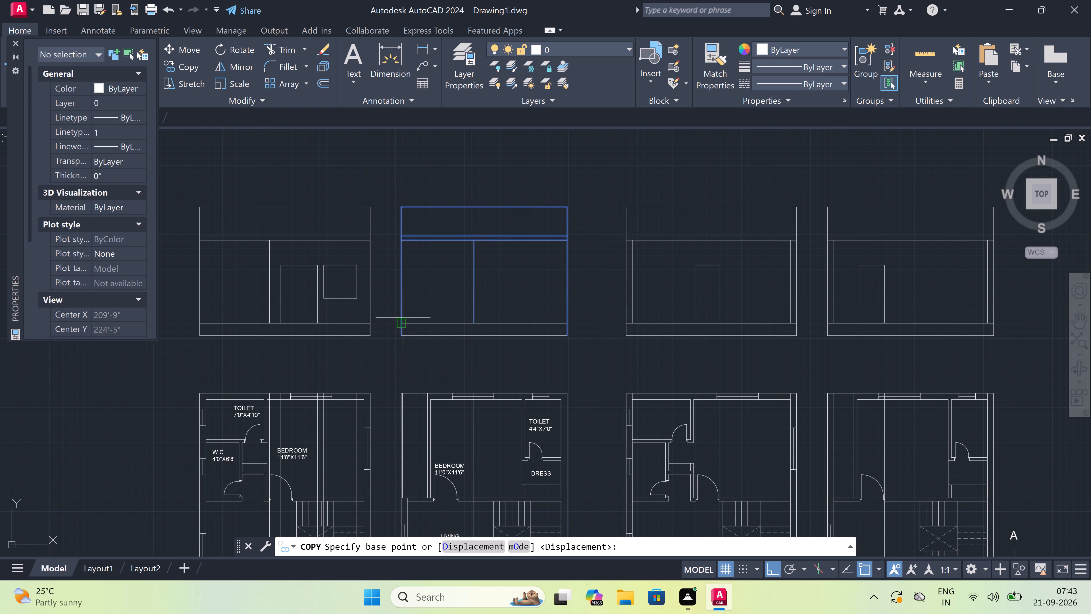
left_click_drag(403, 323, 407, 310)
scroll(384, 165, "down", 2)
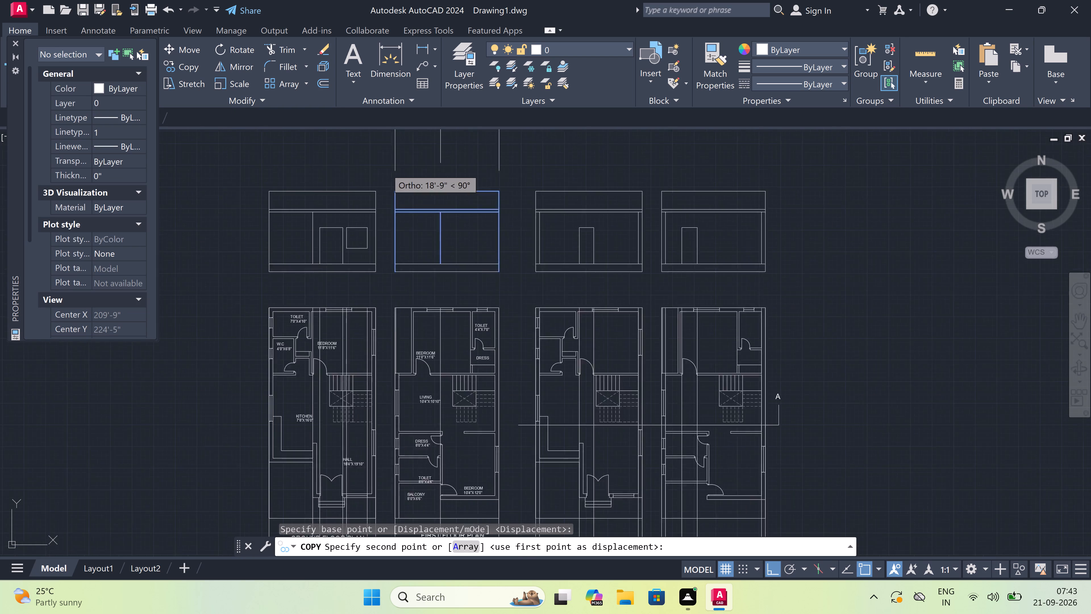
key("F8")
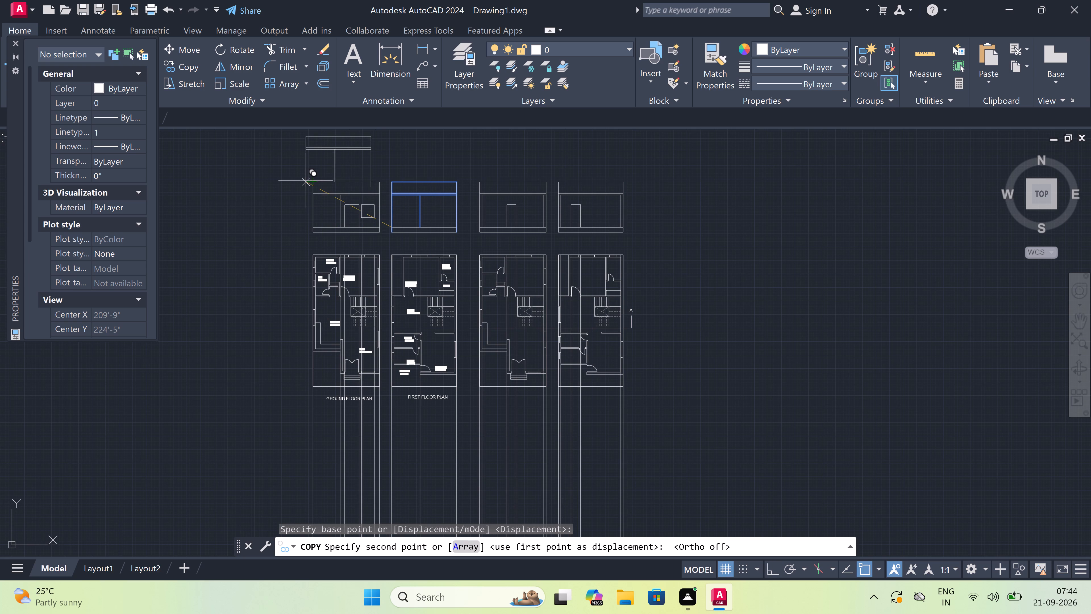
scroll(306, 181, "up", 2)
scroll(327, 196, "up", 3)
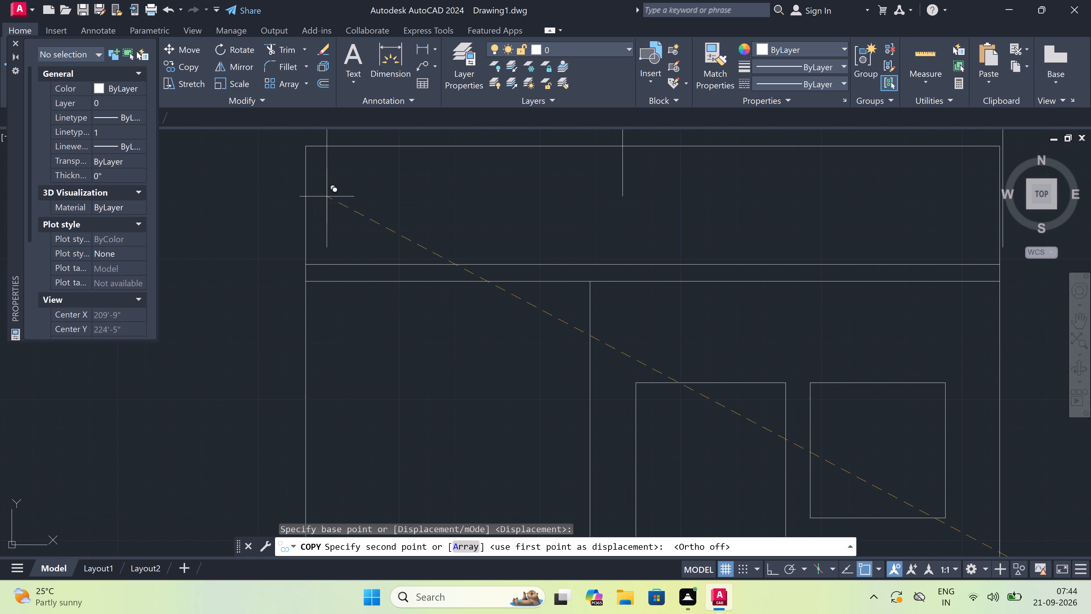
left_click(305, 261)
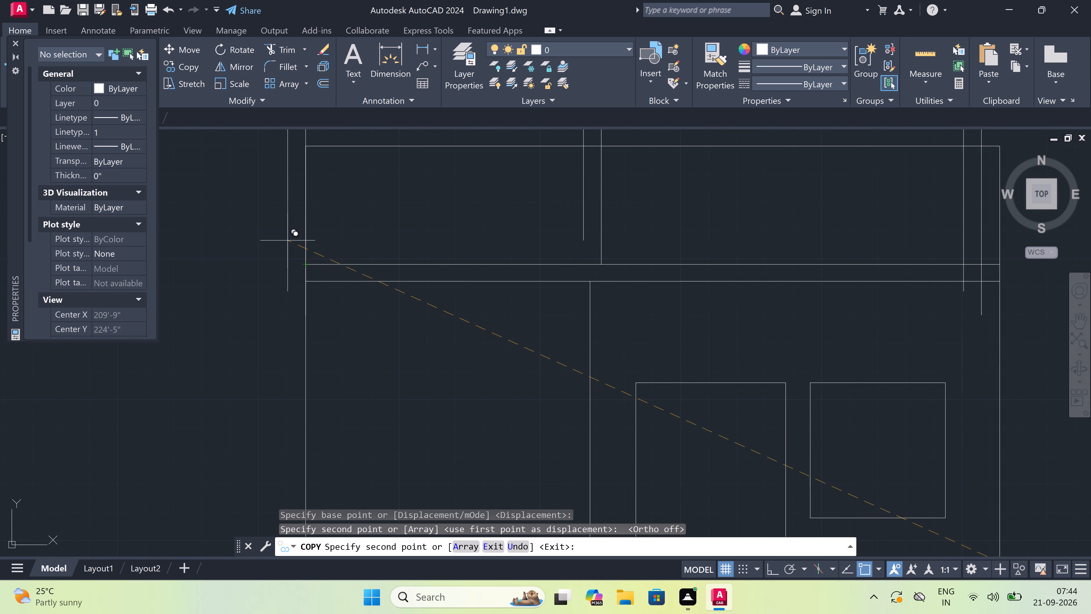
key("Escape")
scroll(288, 235, "down", 4)
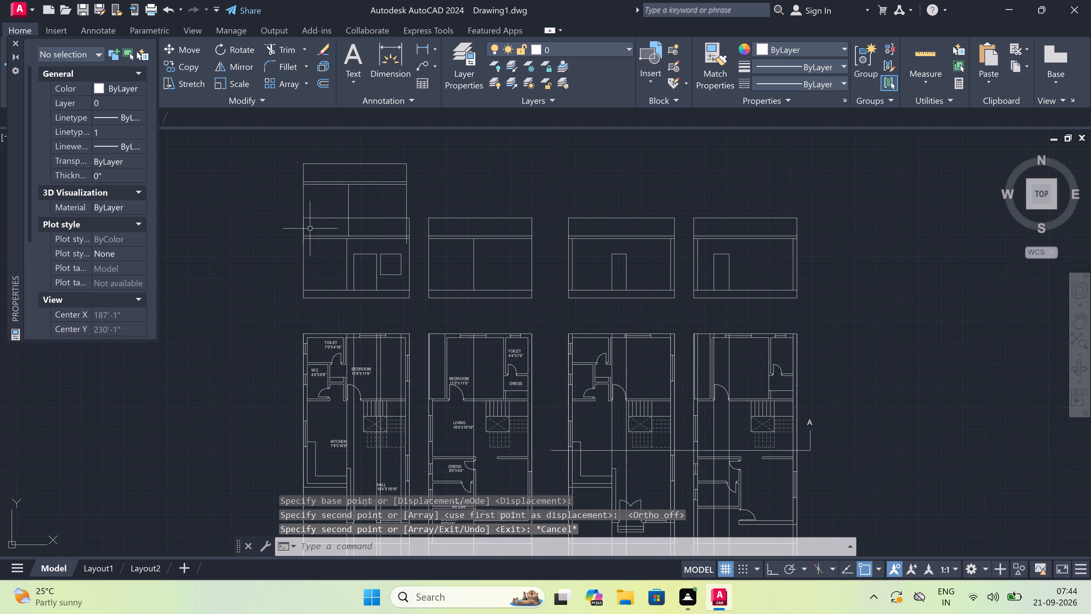
Draw a line from the first outline's top-right corner up to the stacked copy's top level, then across to the copy's top-right corner.
scroll(373, 204, "up", 2)
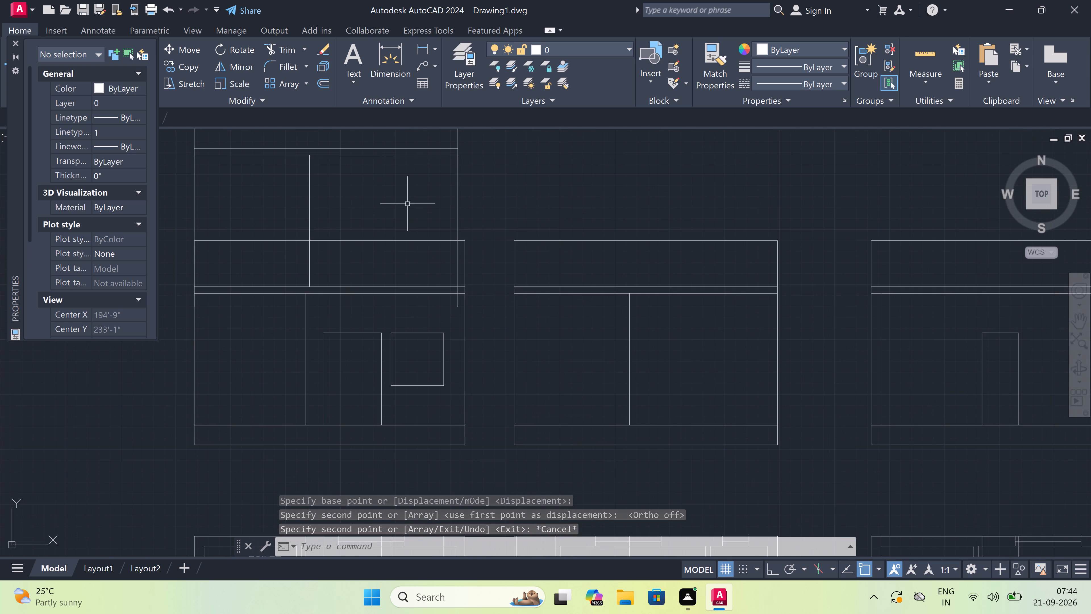
key("l")
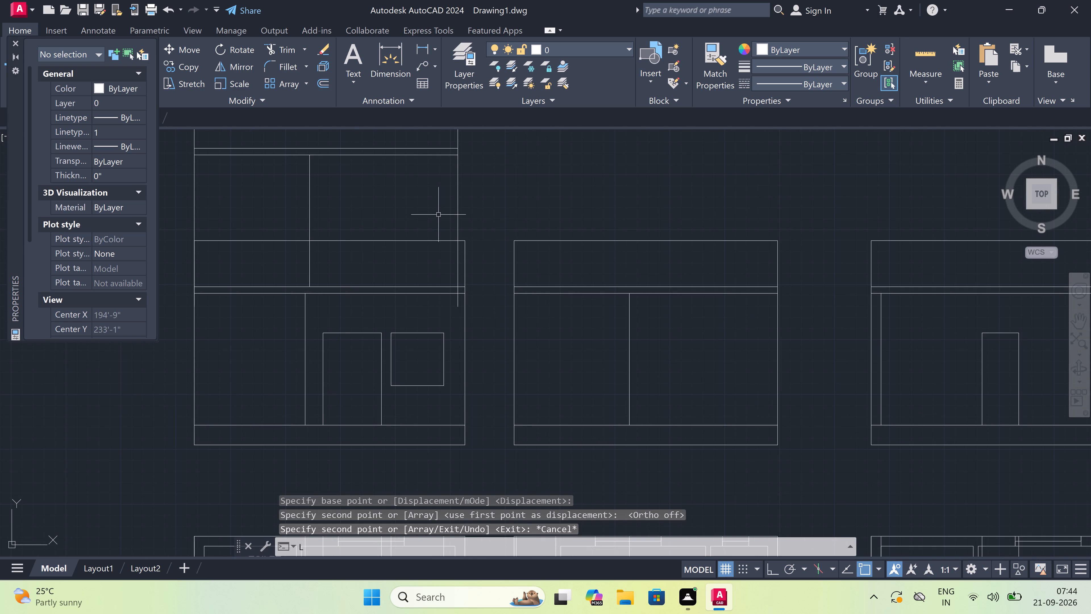
key("space")
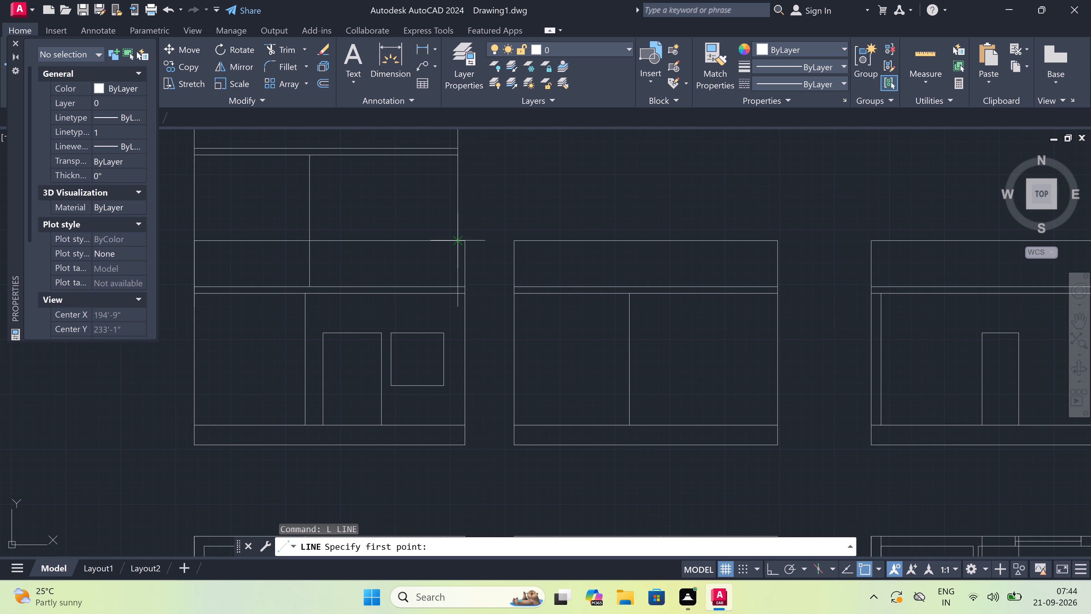
left_click(464, 239)
scroll(462, 195, "down", 2)
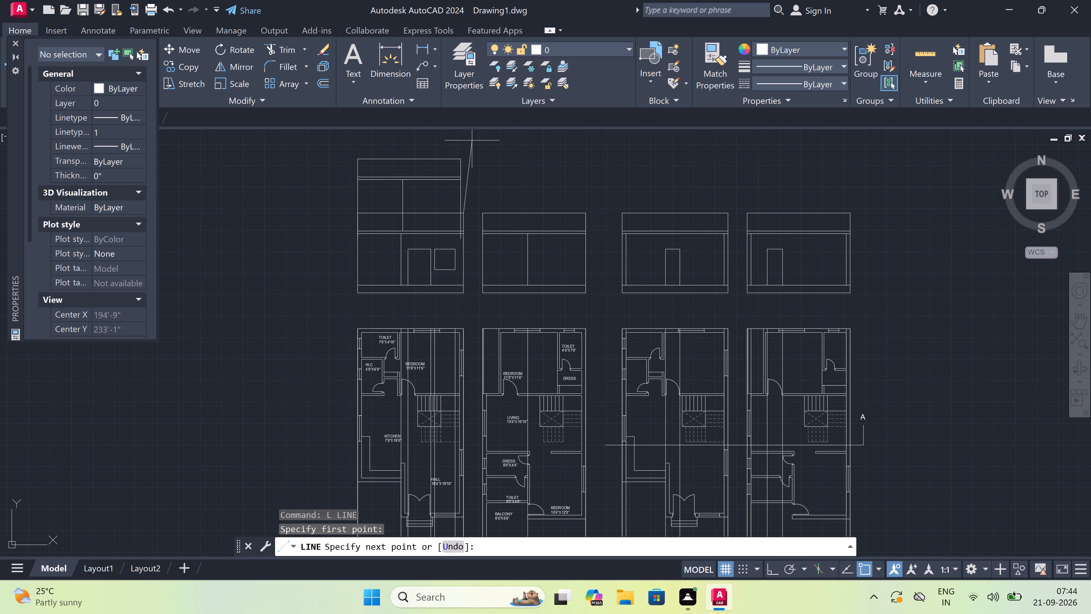
key("F8")
scroll(462, 149, "up", 2)
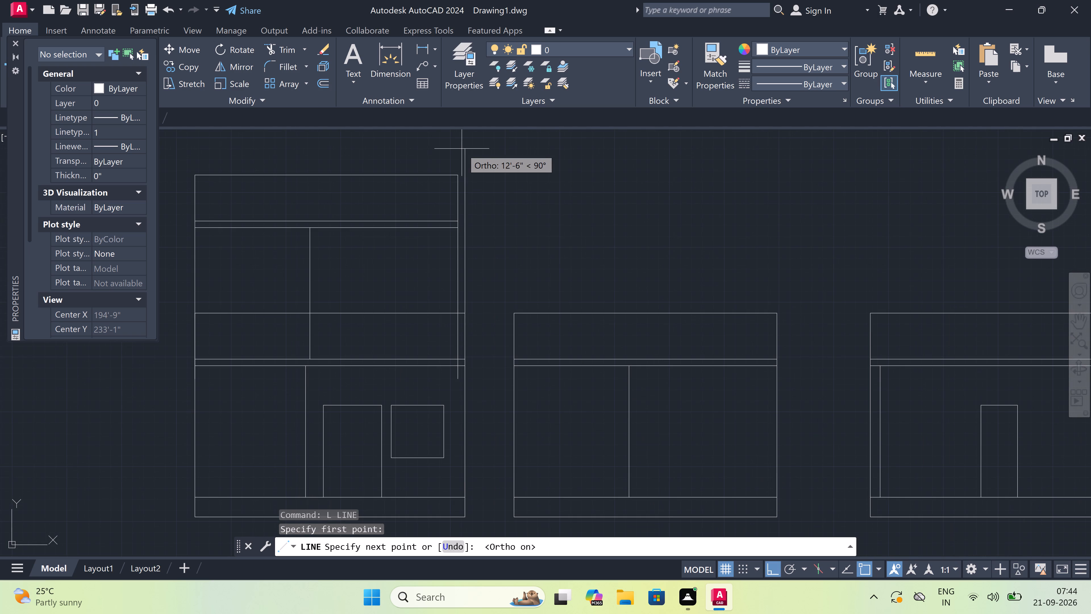
scroll(450, 165, "up", 2)
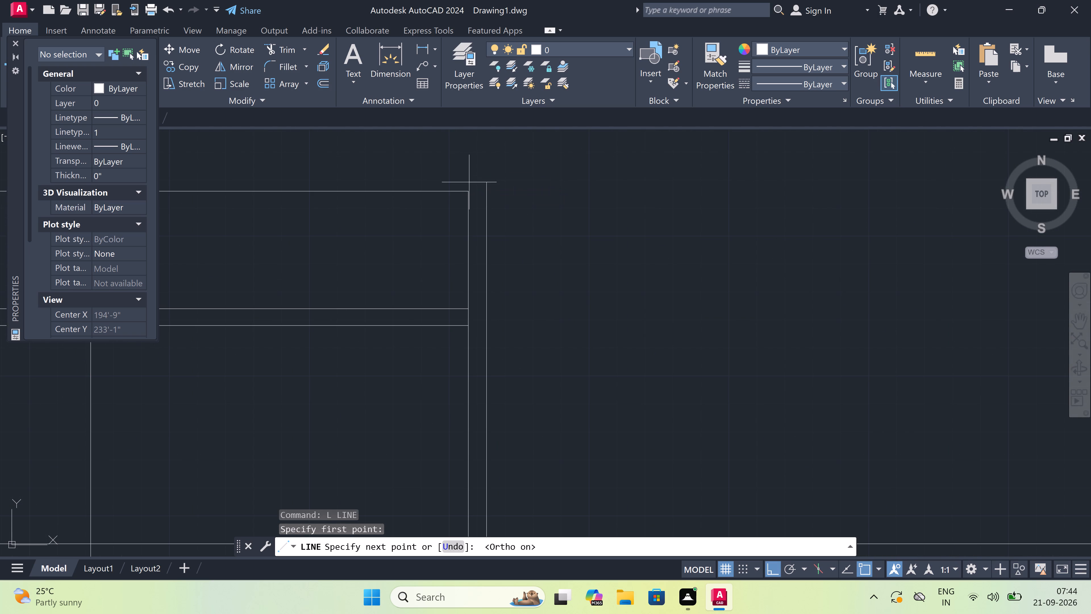
scroll(476, 187, "up", 2)
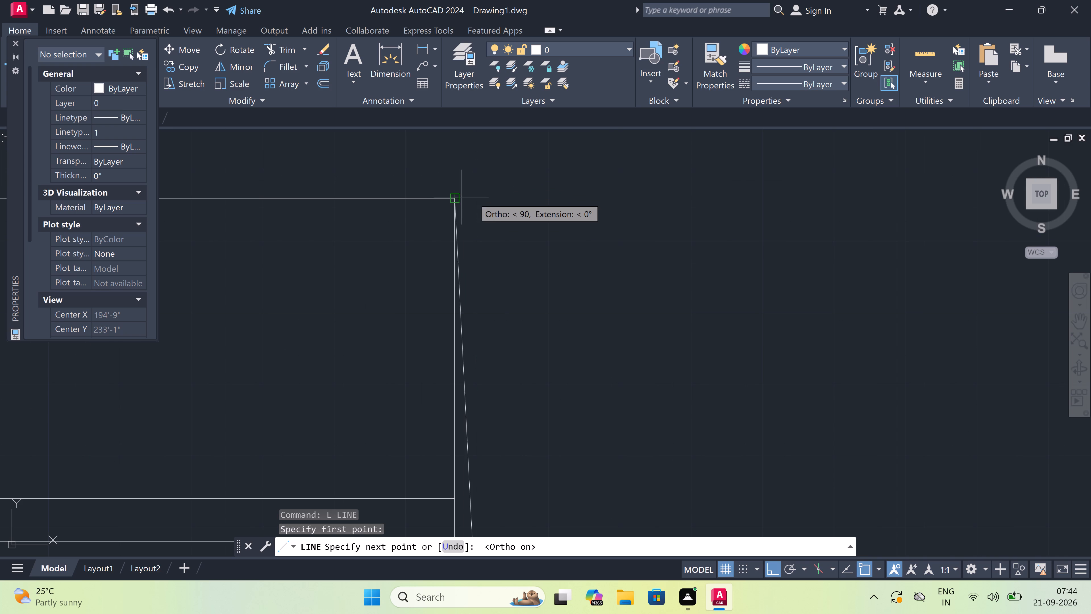
left_click(501, 196)
left_click(451, 201)
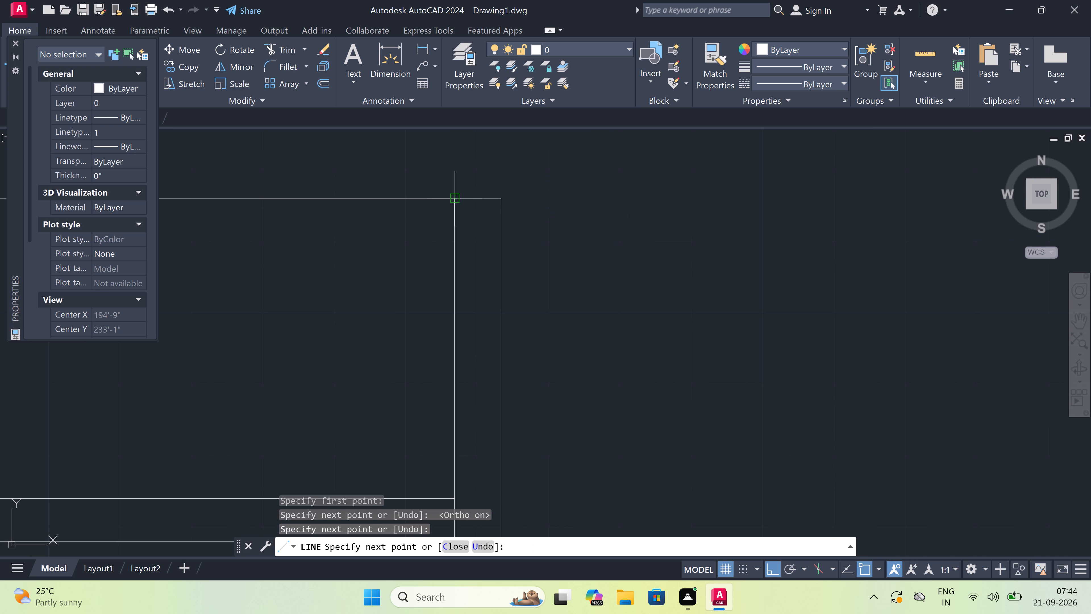
key("Escape")
Delete the stacked copy's inset right vertical line.
scroll(463, 175, "down", 4)
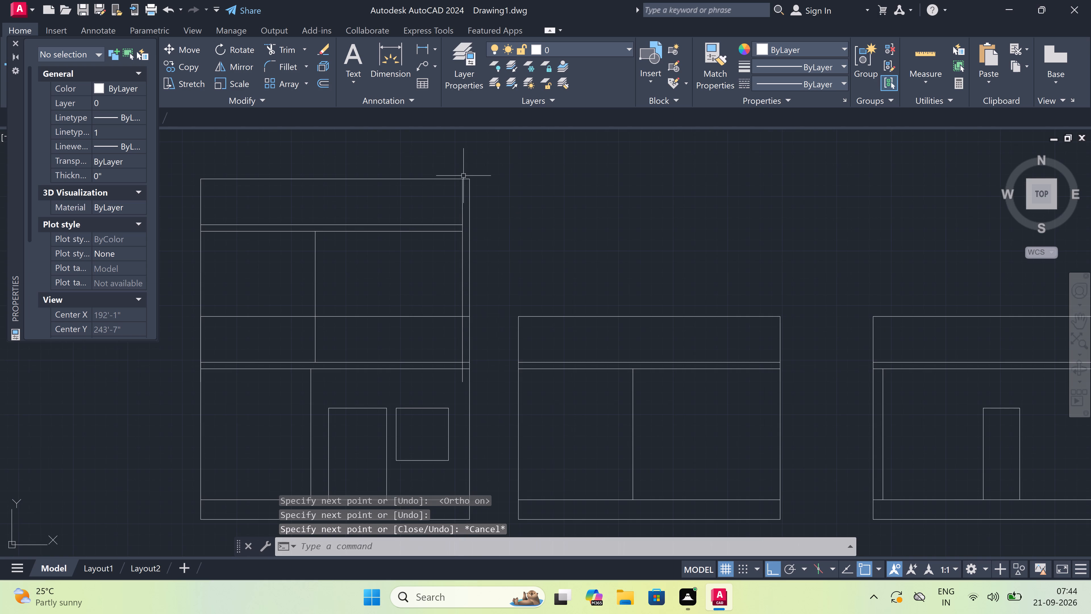
scroll(445, 215, "up", 2)
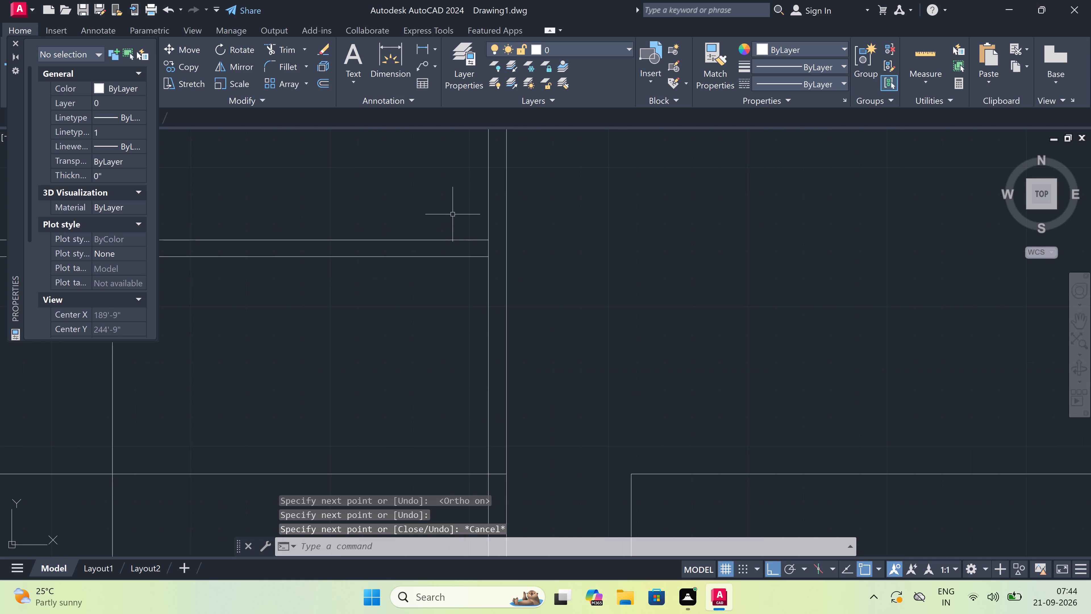
left_click(487, 178)
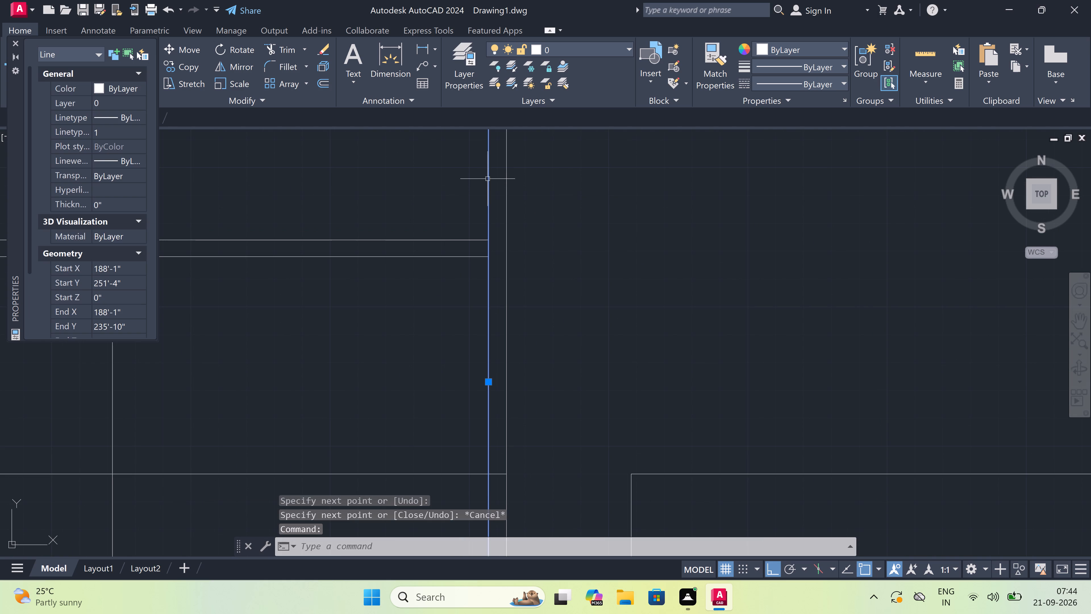
key("Delete")
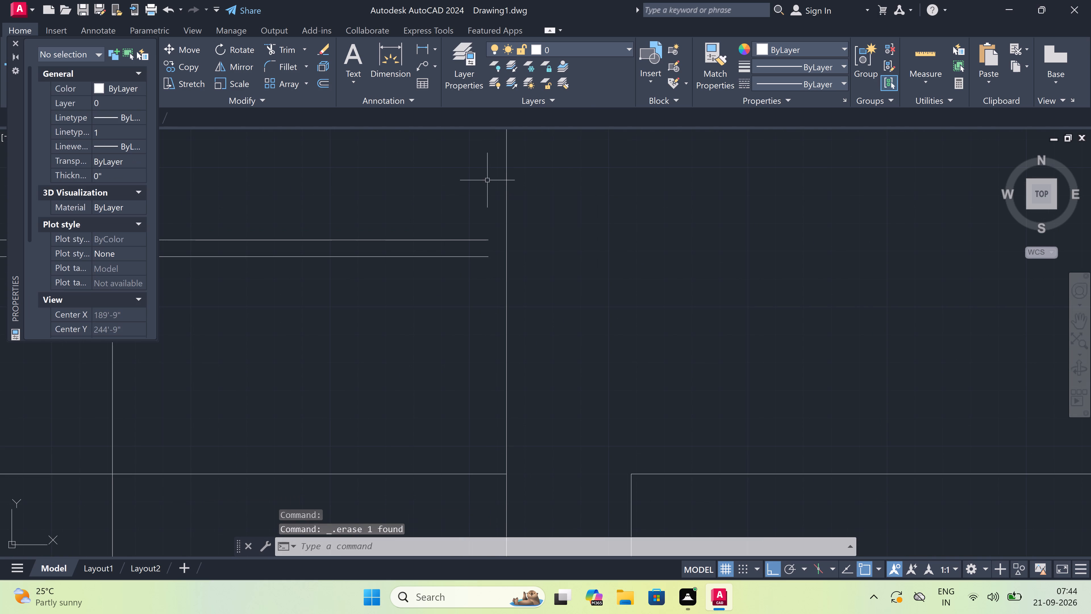
Extend the stacked copy's two slab lines to the new right edge.
scroll(480, 181, "down", 2)
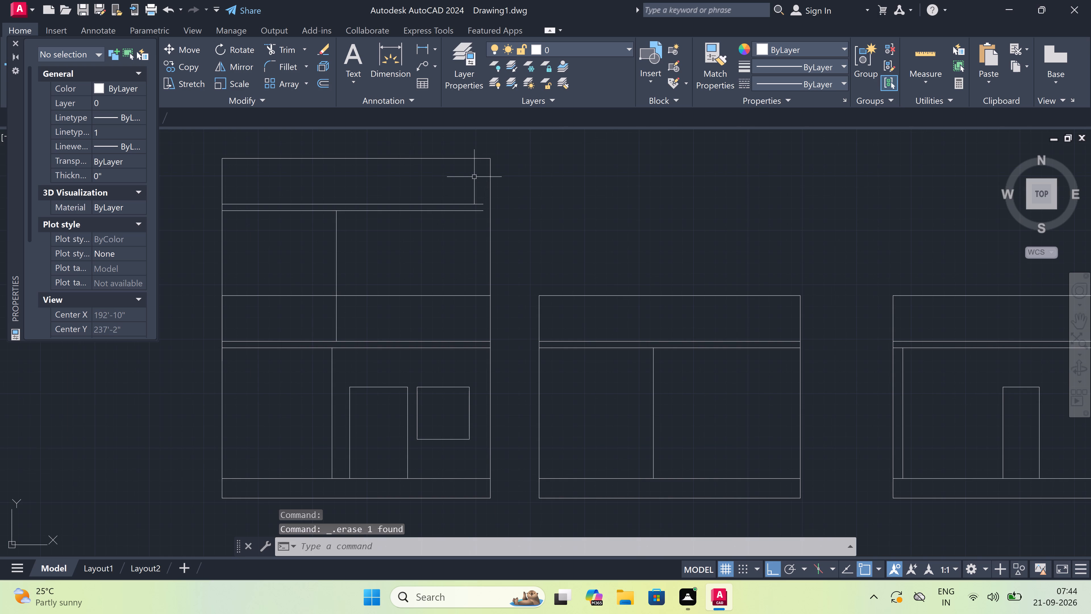
key("e")
key("x")
key("space")
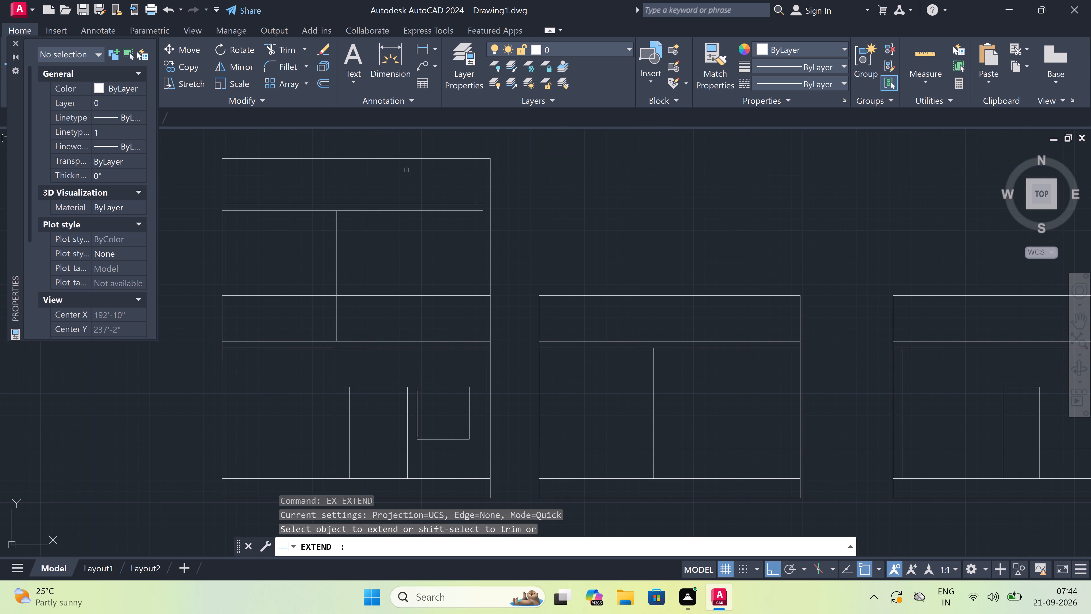
left_click_drag(407, 171, 407, 174)
left_click(410, 232)
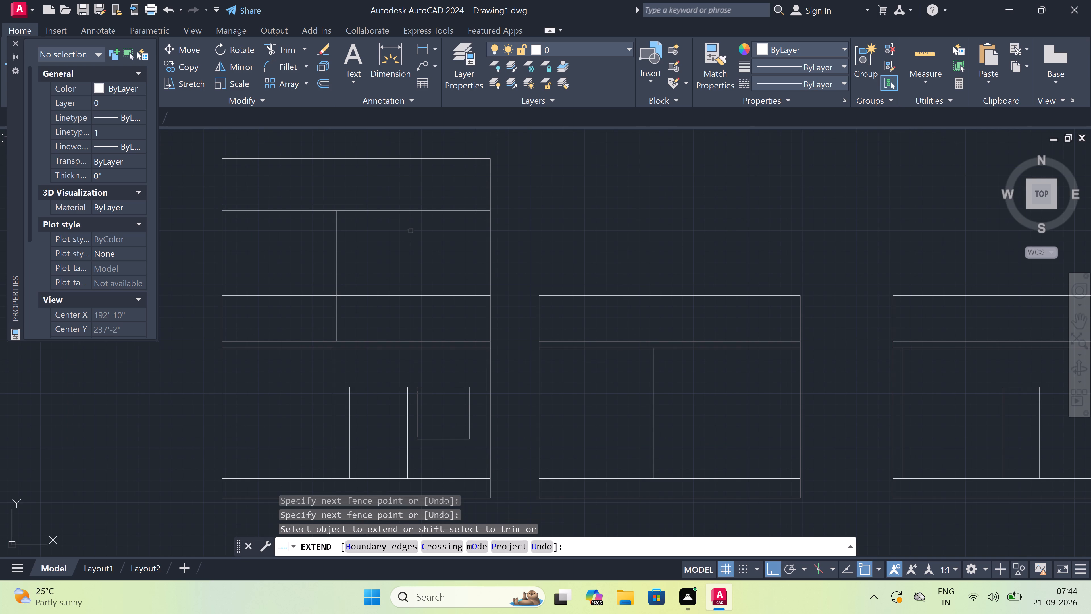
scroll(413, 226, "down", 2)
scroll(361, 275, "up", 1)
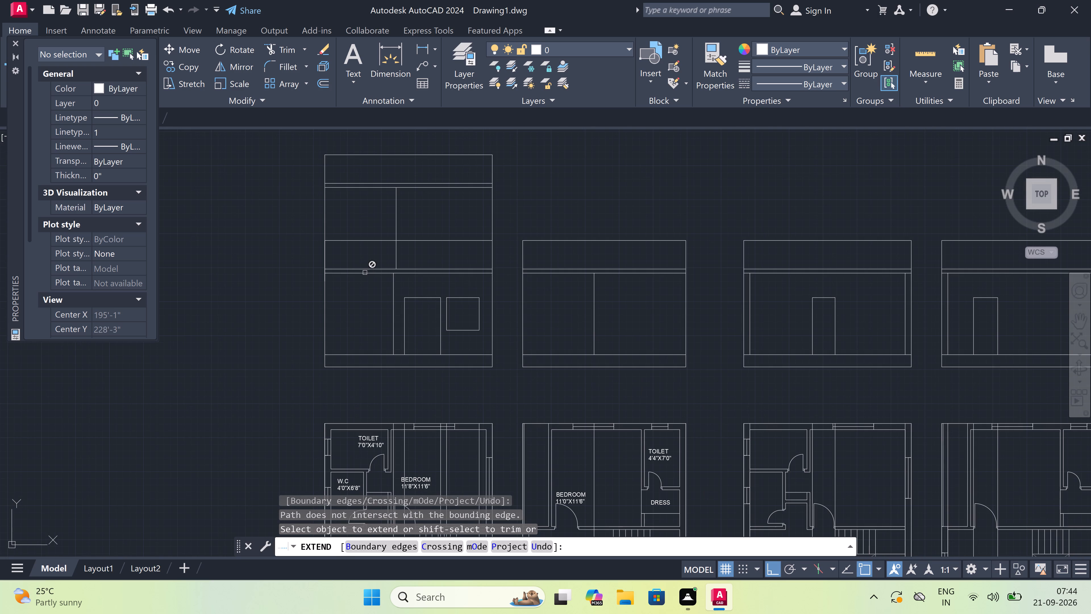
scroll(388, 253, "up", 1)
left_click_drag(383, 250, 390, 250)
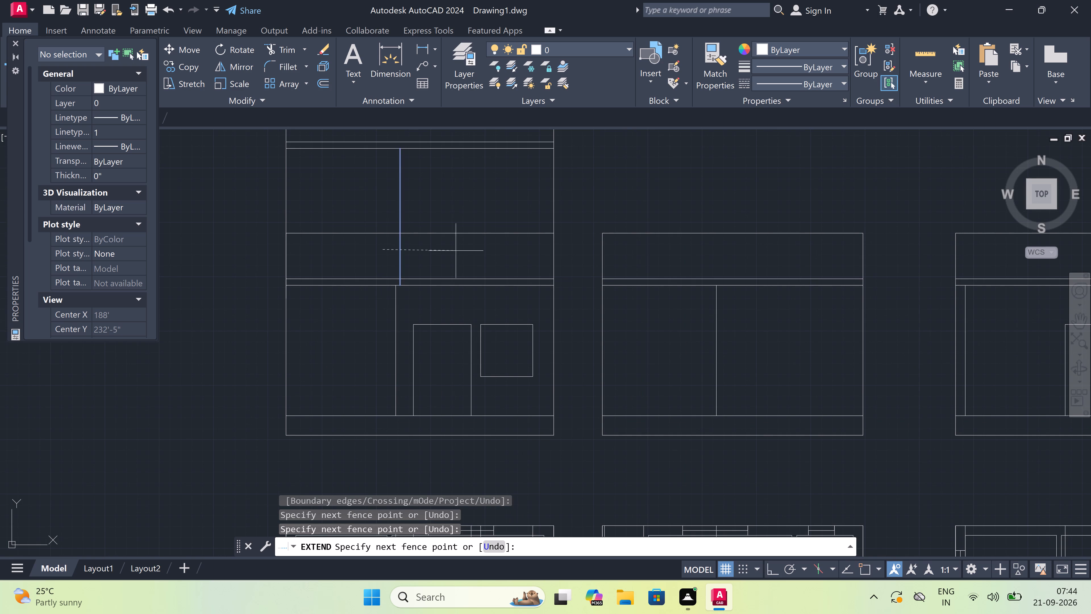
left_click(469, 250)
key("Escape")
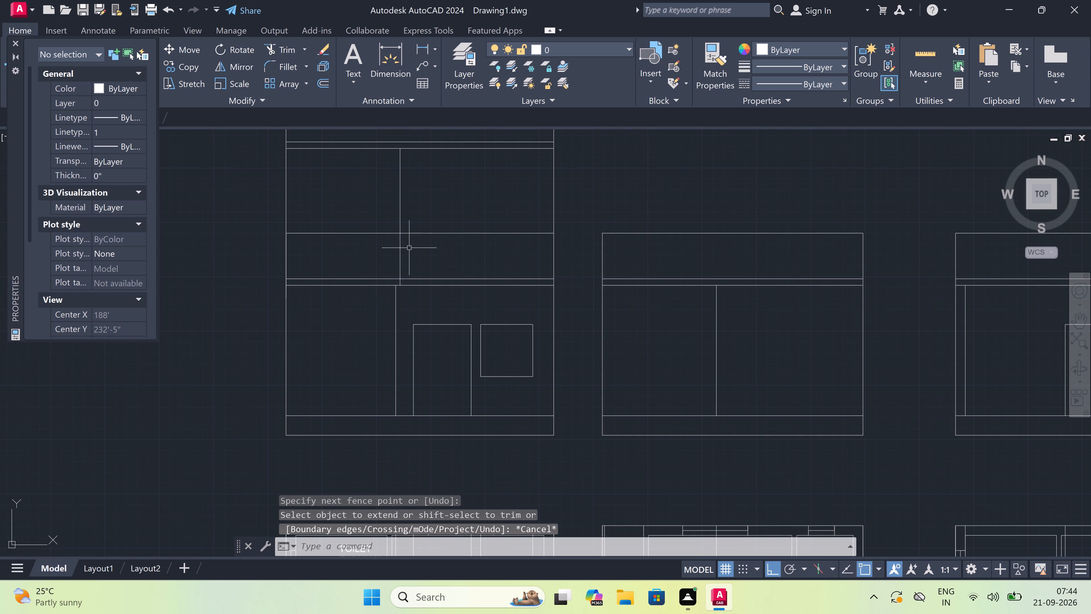
Trim away the copy's interior vertical below the ground-floor outline's top line, and all of the ground floor's upper slab line.
key("t")
key("r")
key("space")
left_click_drag(393, 256, 396, 258)
left_click(407, 257)
scroll(395, 278, "up", 2)
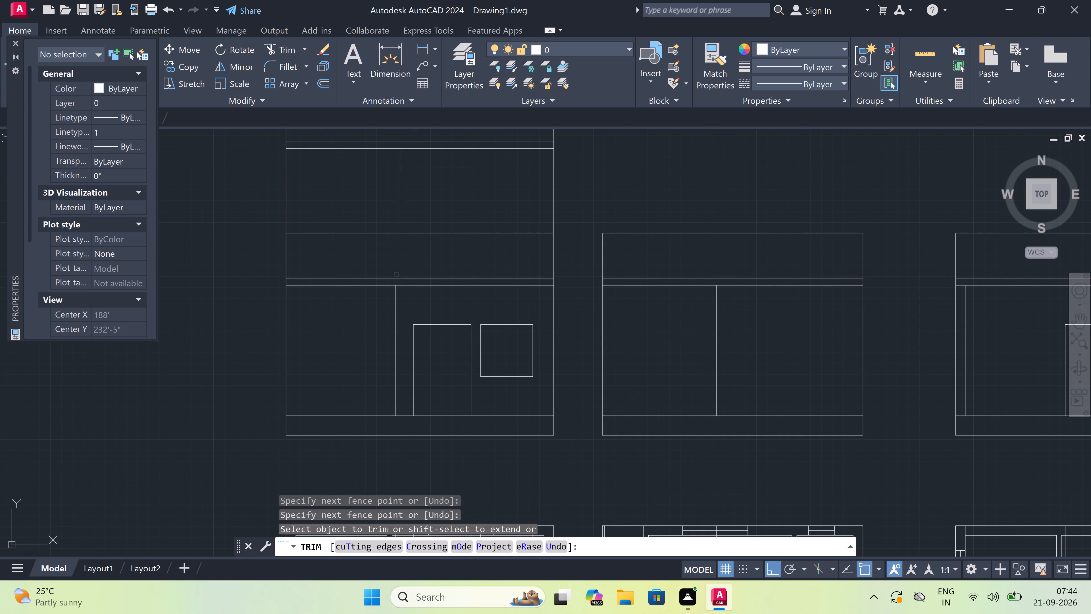
left_click(395, 283)
left_click(396, 276)
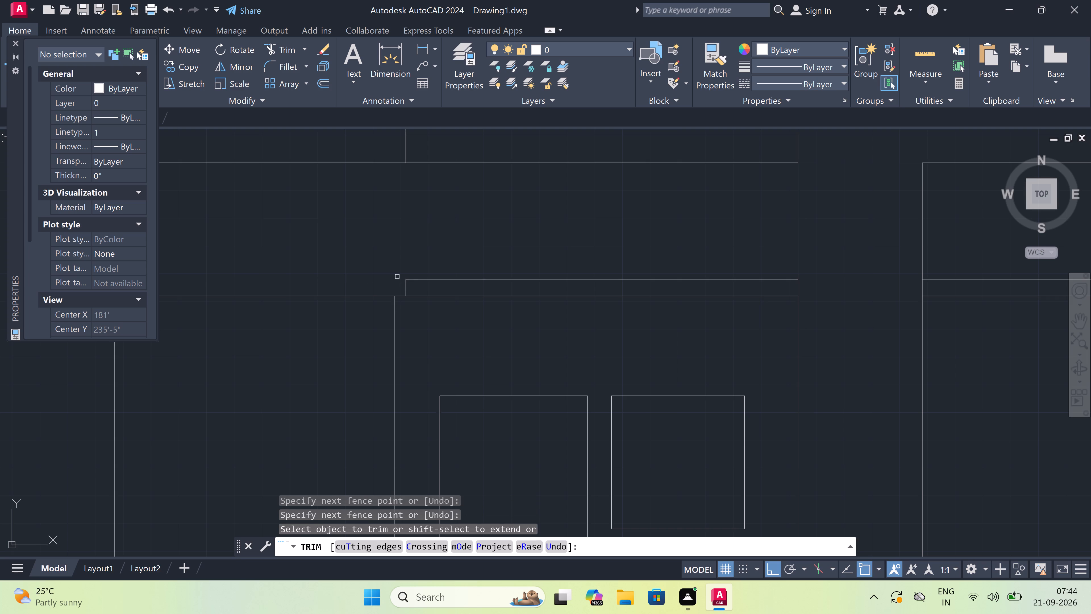
left_click(410, 283)
left_click(395, 286)
left_click(417, 281)
Remove the upper storey's upper slab line in the first stacked outline with Trim and end the trimming.
scroll(422, 267, "down", 4)
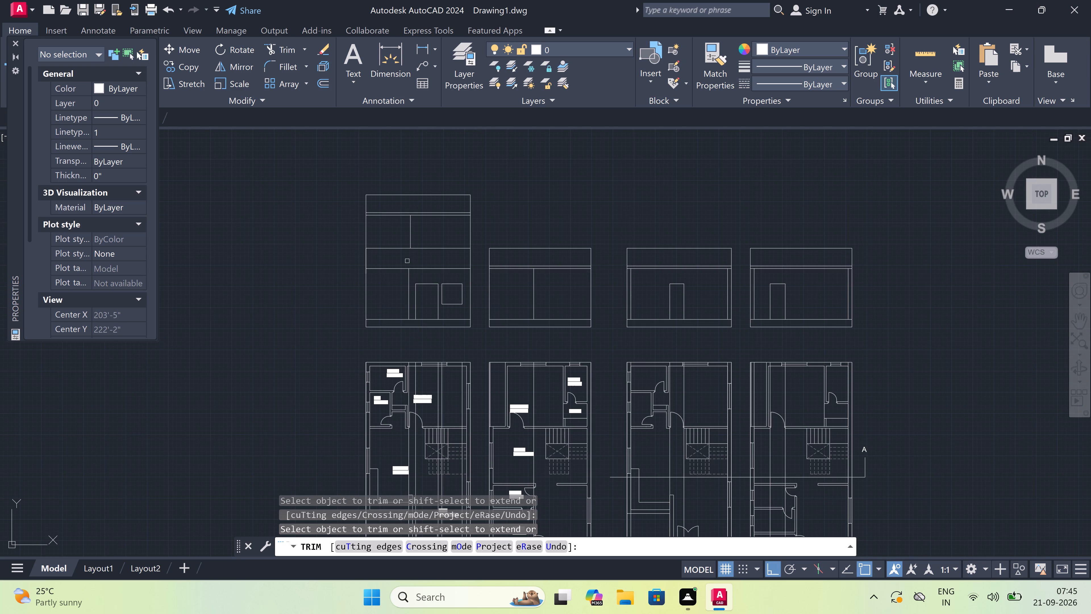
scroll(405, 201, "up", 3)
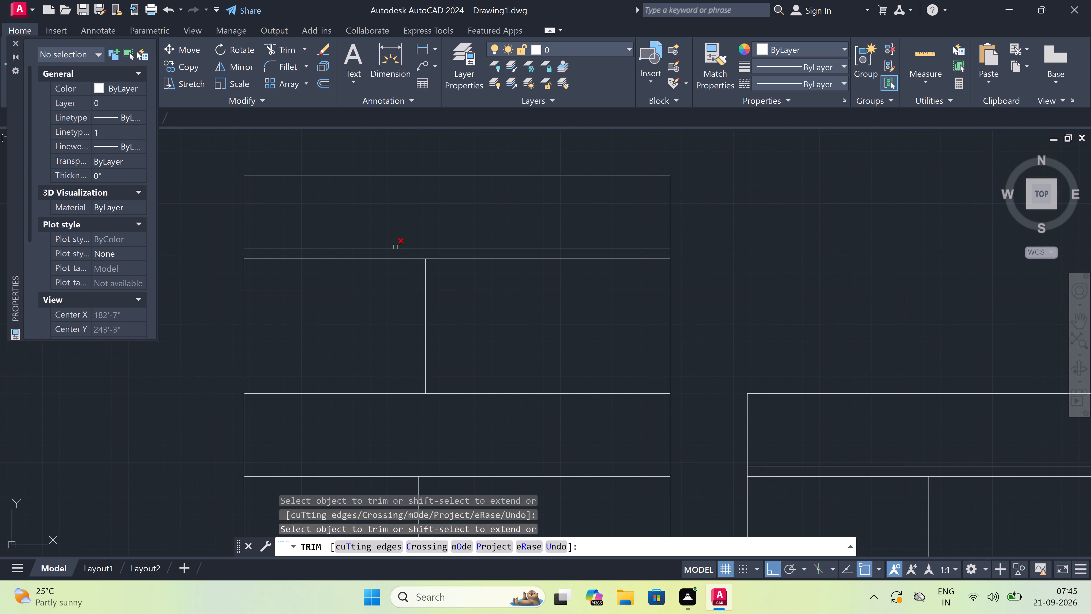
left_click(395, 247)
scroll(395, 245, "down", 5)
scroll(435, 258, "up", 2)
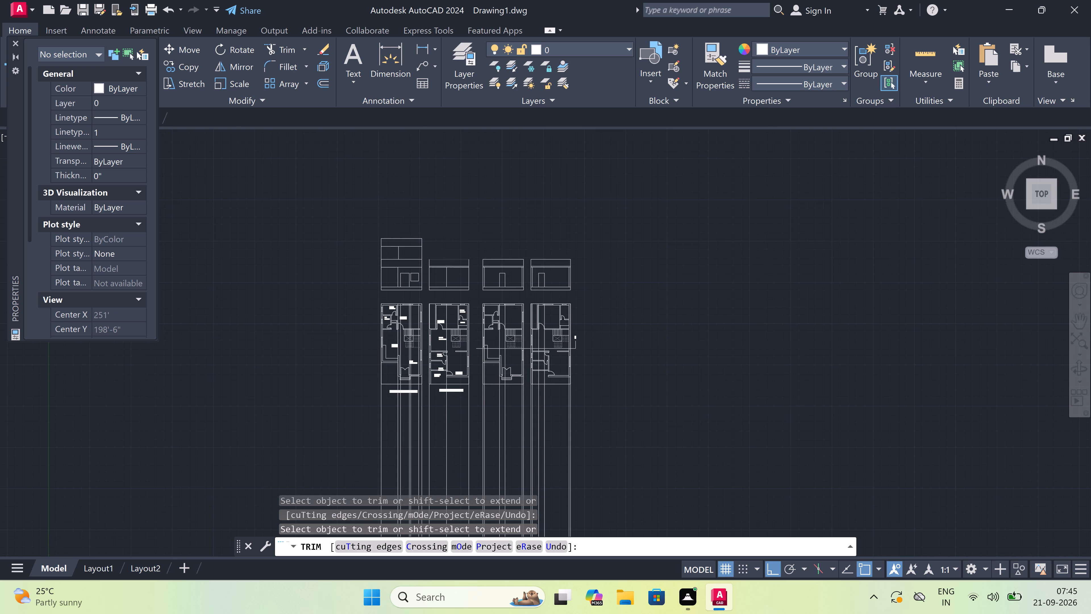
scroll(428, 243, "down", 3)
scroll(396, 279, "up", 3)
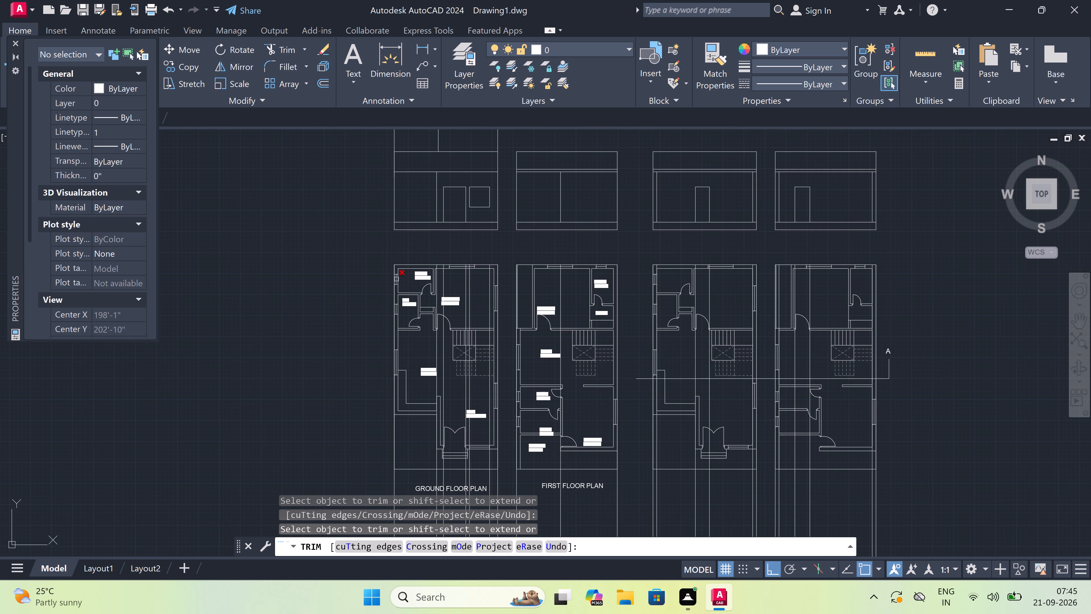
key("Escape")
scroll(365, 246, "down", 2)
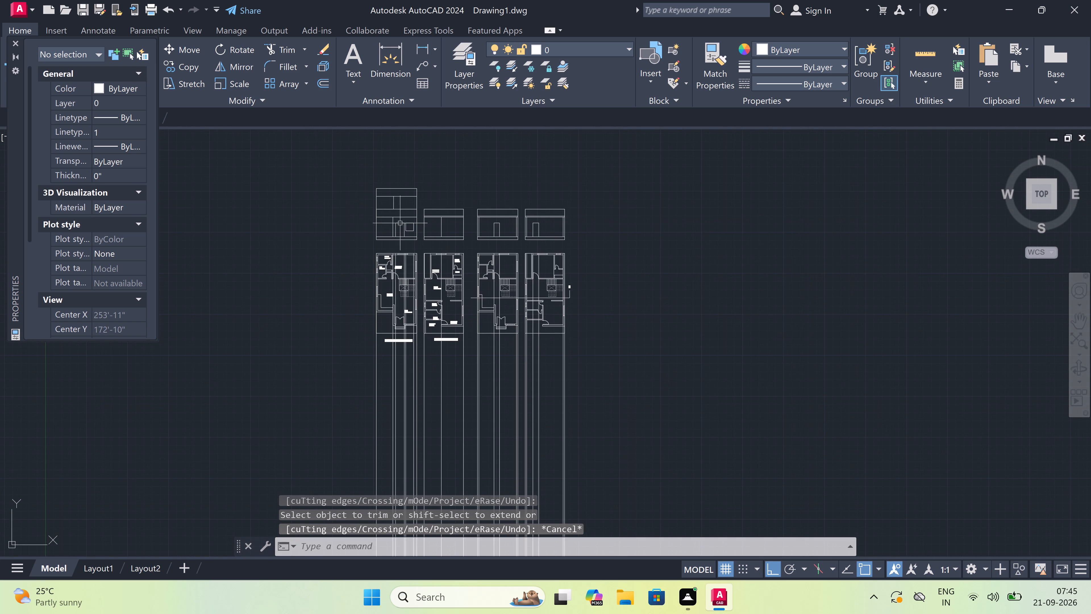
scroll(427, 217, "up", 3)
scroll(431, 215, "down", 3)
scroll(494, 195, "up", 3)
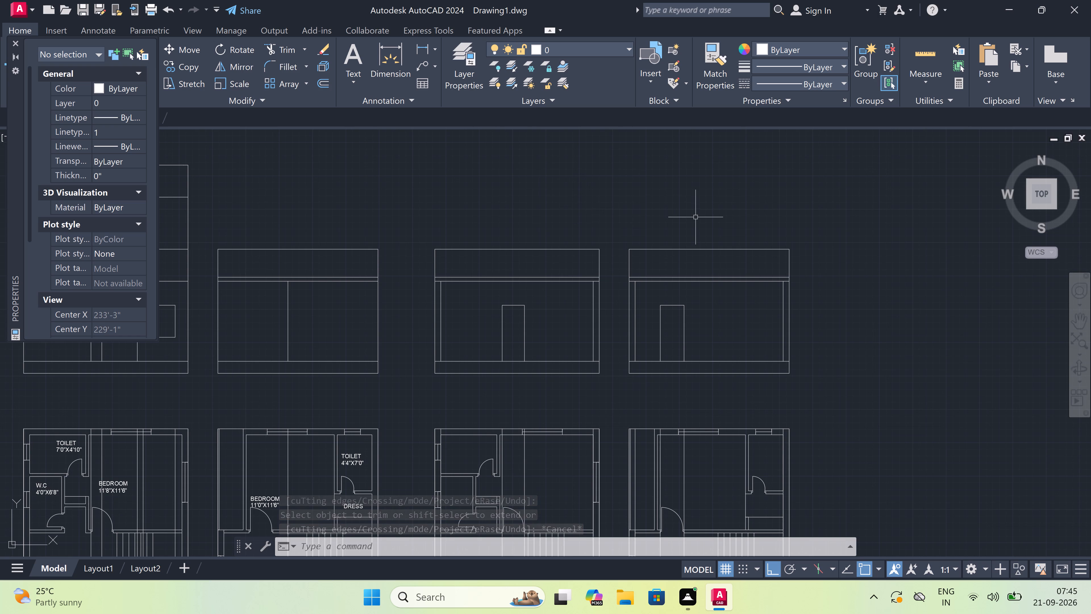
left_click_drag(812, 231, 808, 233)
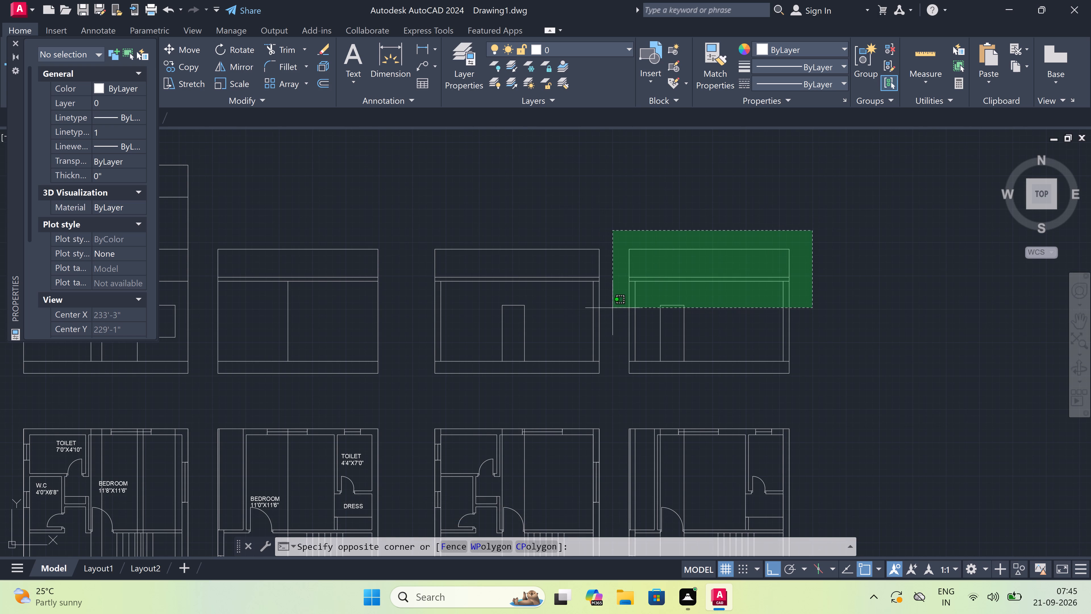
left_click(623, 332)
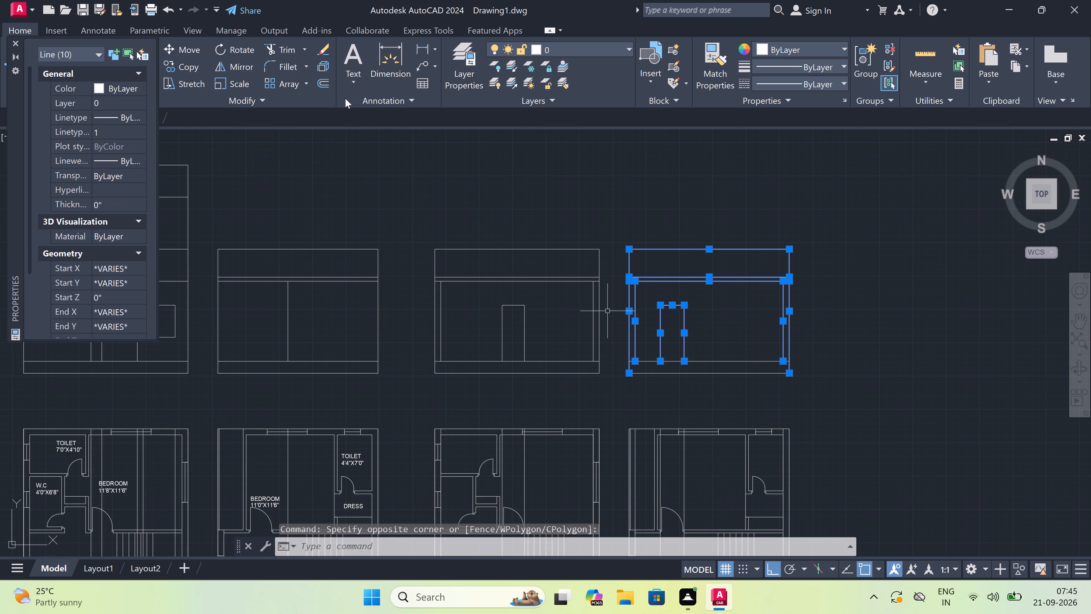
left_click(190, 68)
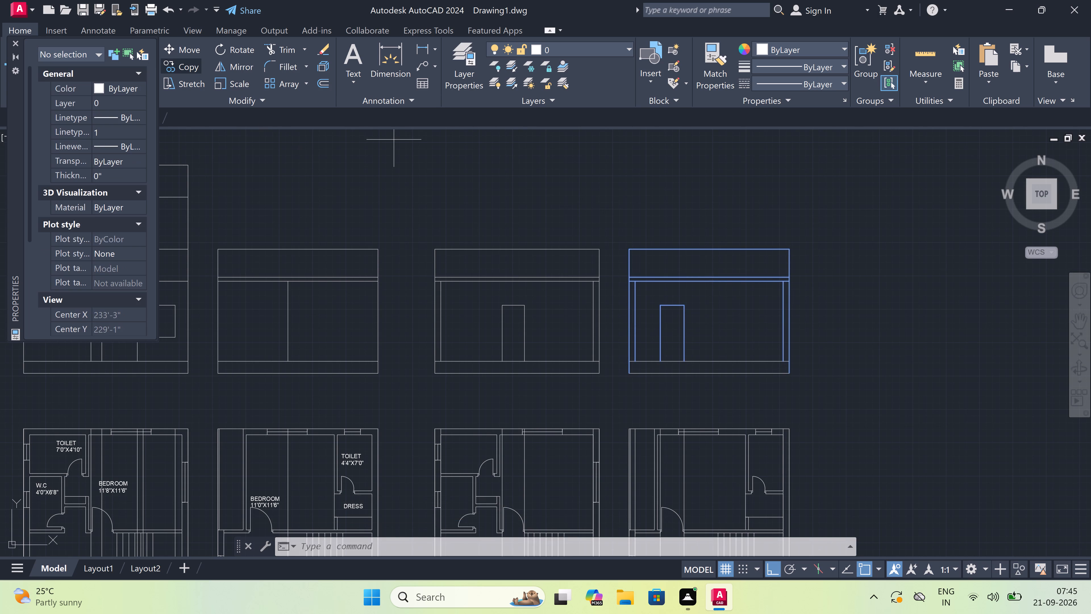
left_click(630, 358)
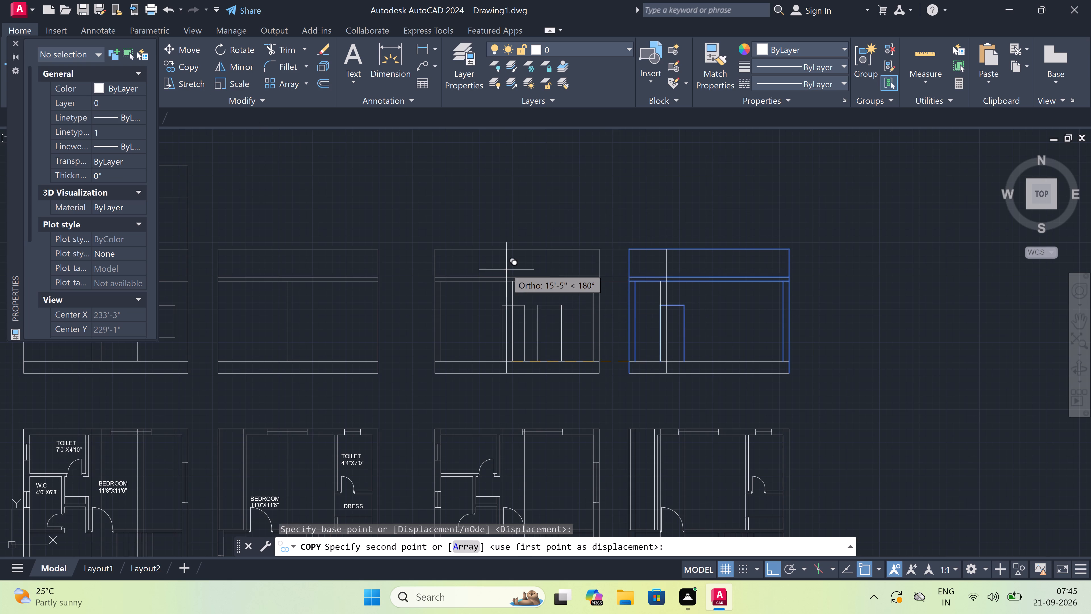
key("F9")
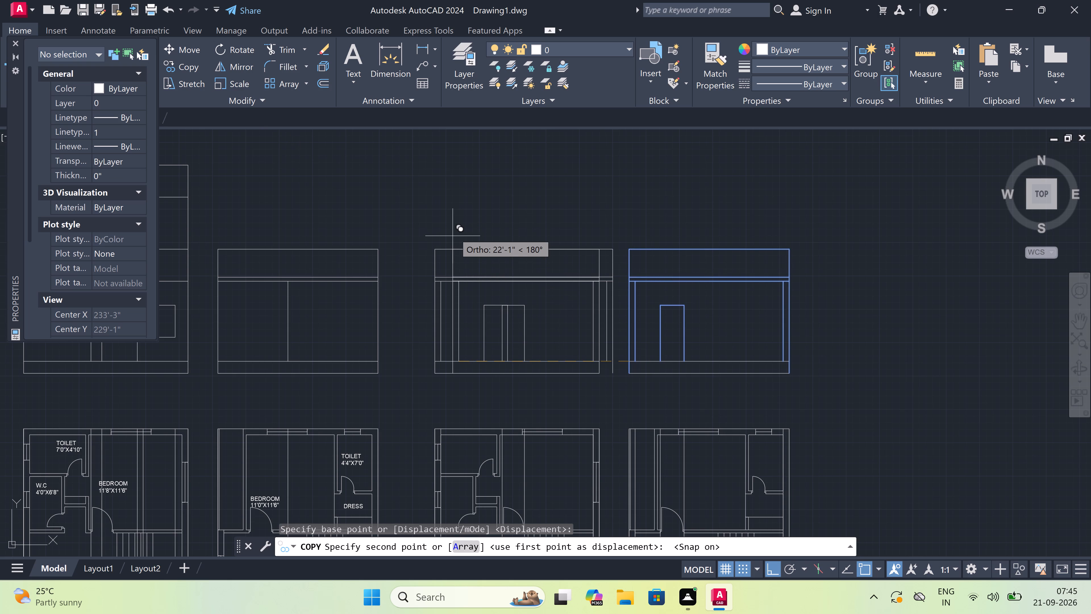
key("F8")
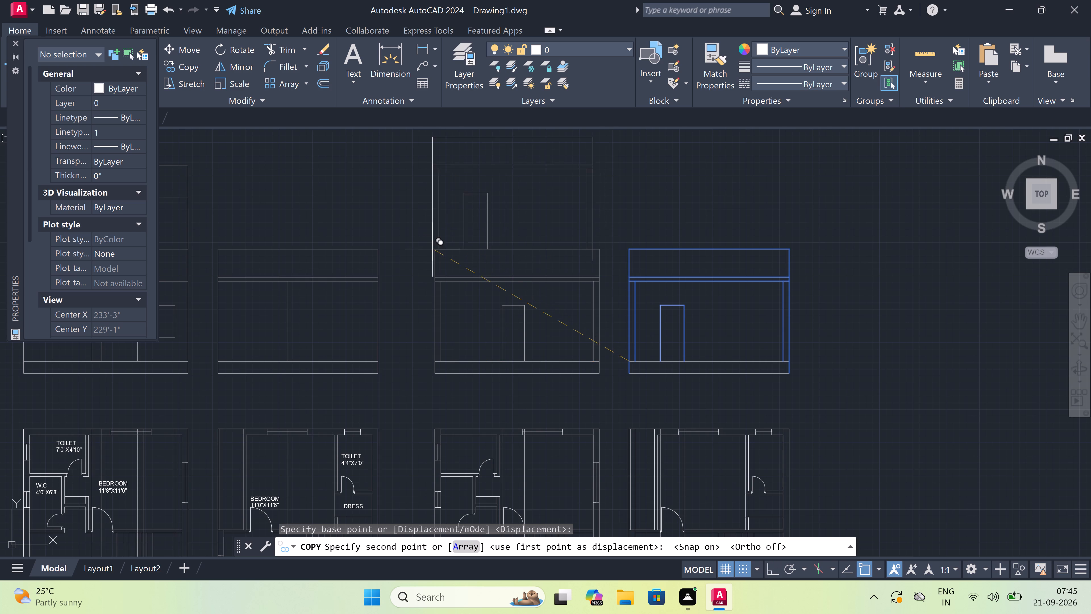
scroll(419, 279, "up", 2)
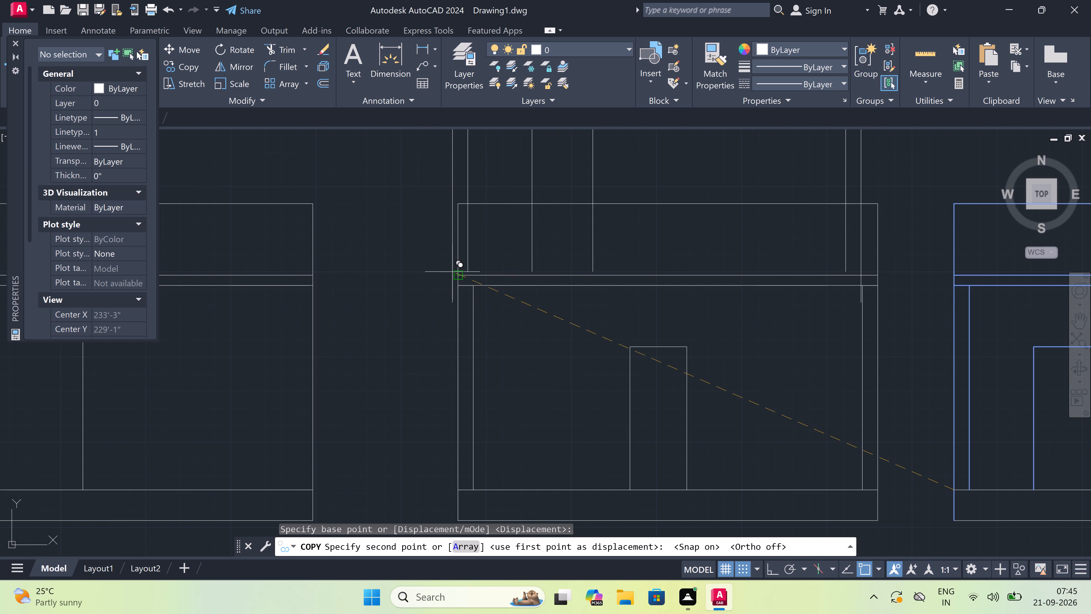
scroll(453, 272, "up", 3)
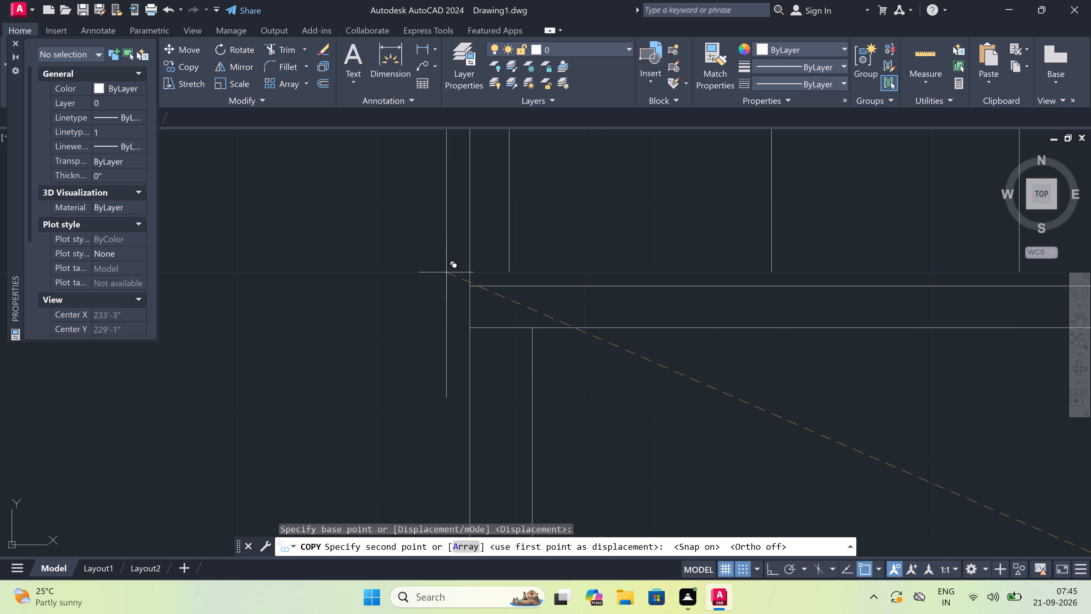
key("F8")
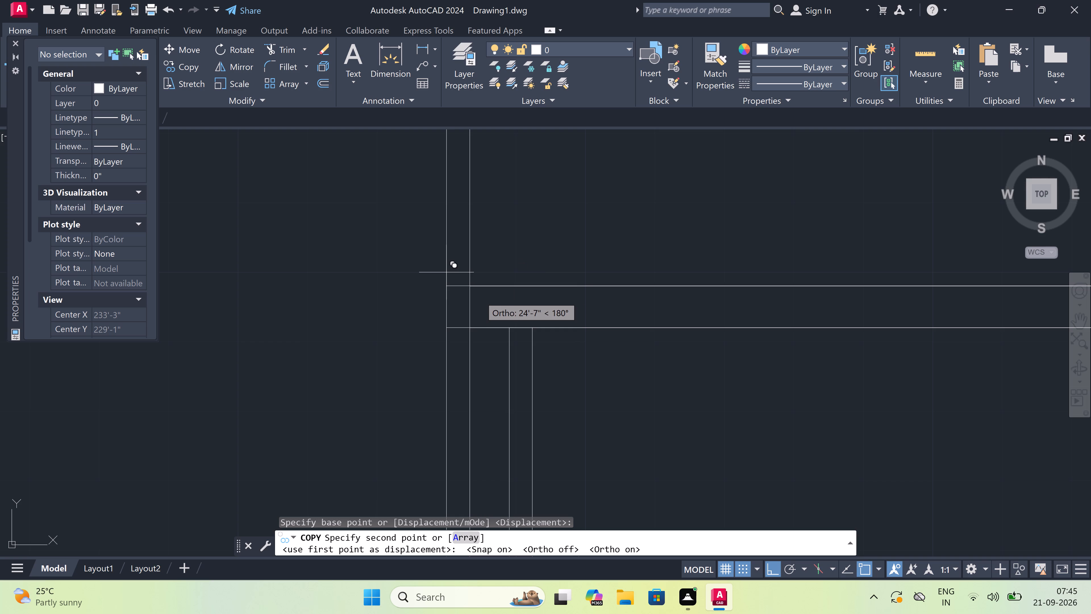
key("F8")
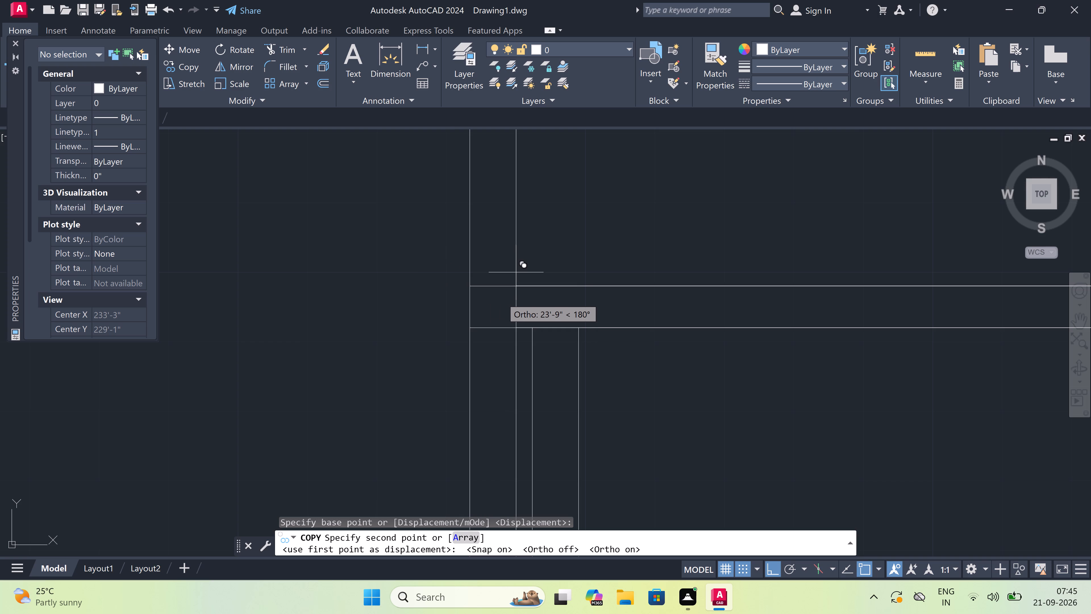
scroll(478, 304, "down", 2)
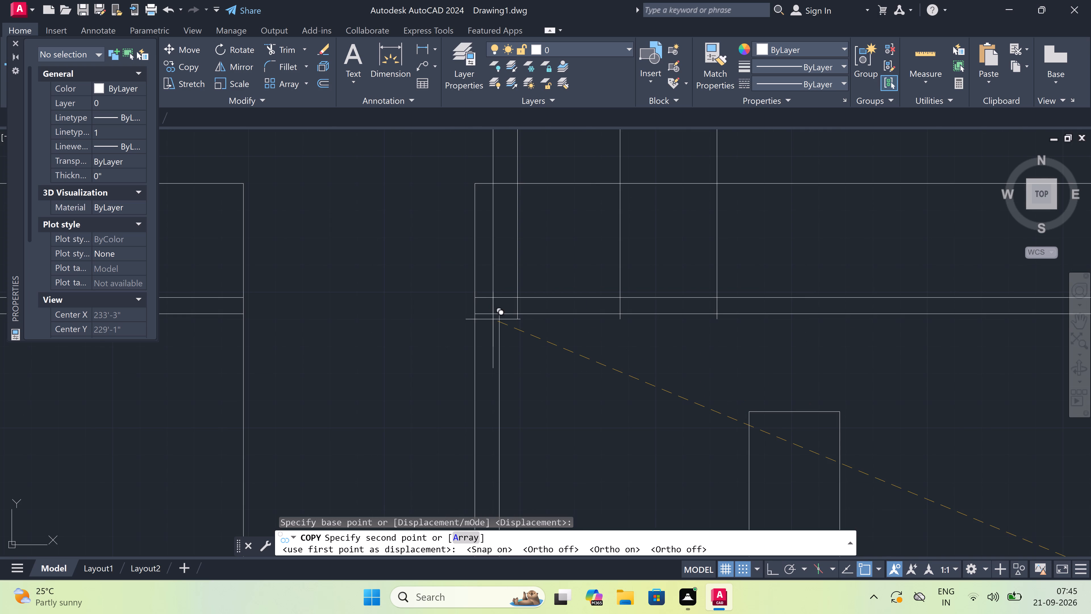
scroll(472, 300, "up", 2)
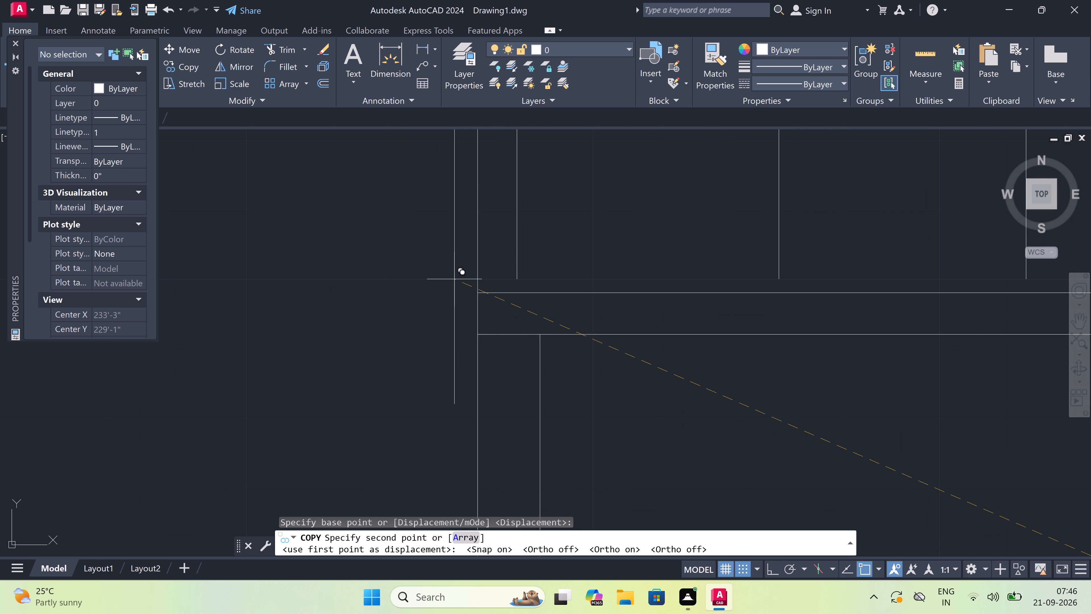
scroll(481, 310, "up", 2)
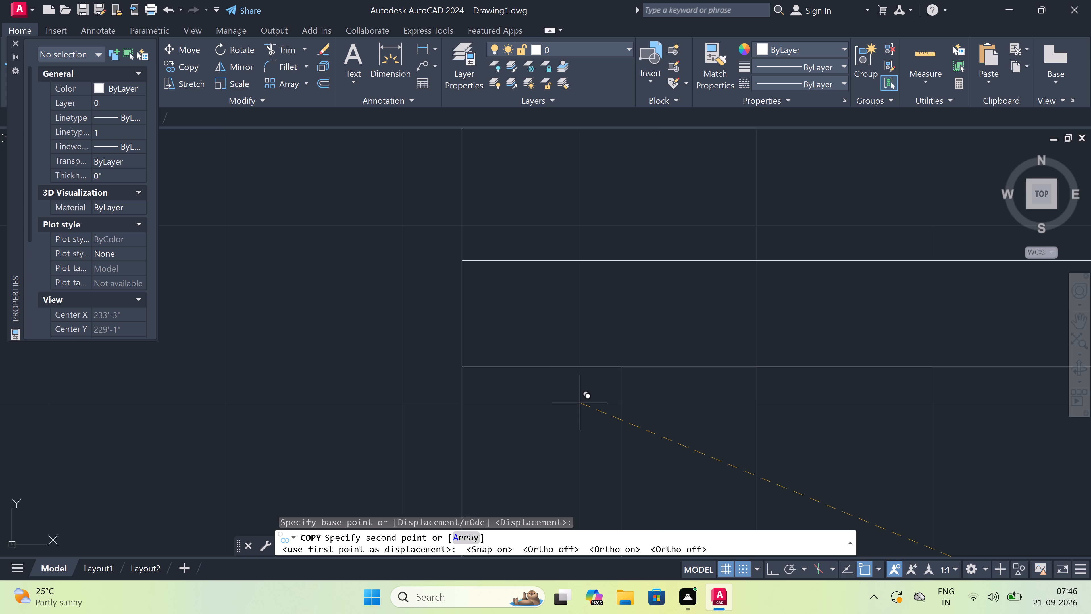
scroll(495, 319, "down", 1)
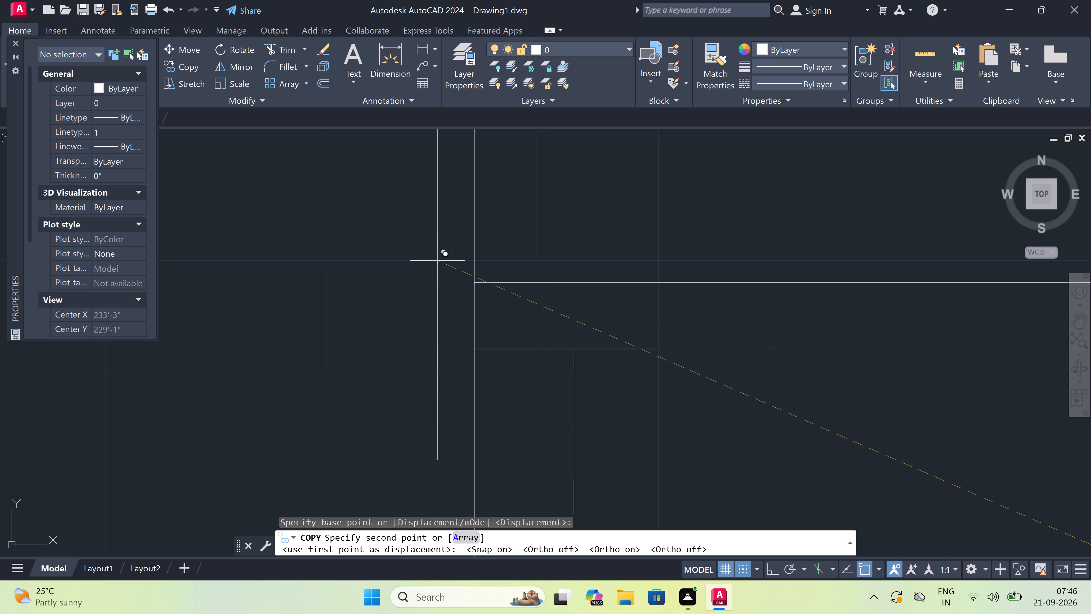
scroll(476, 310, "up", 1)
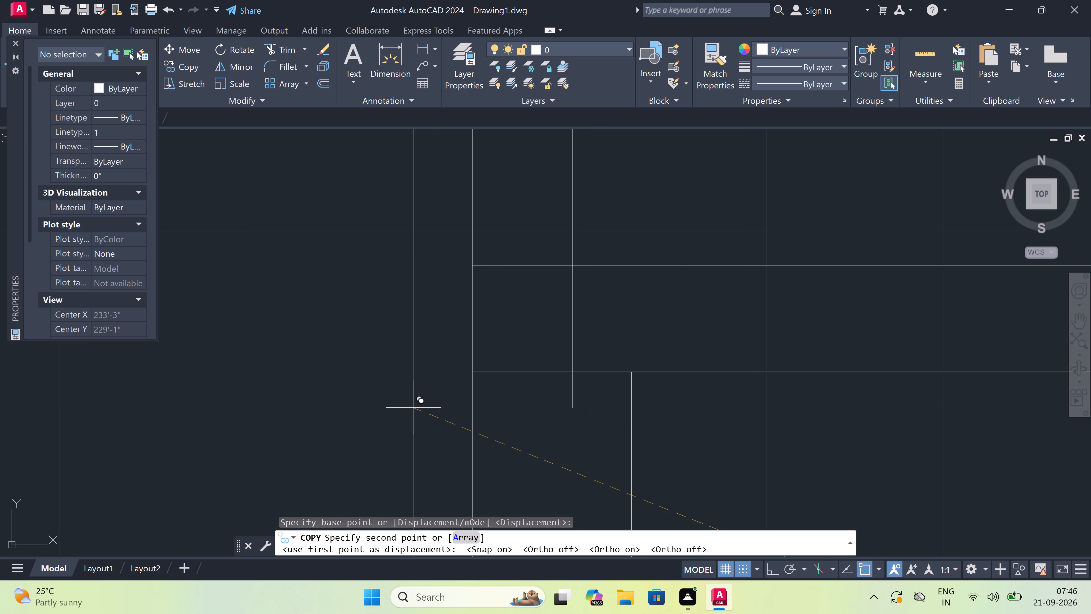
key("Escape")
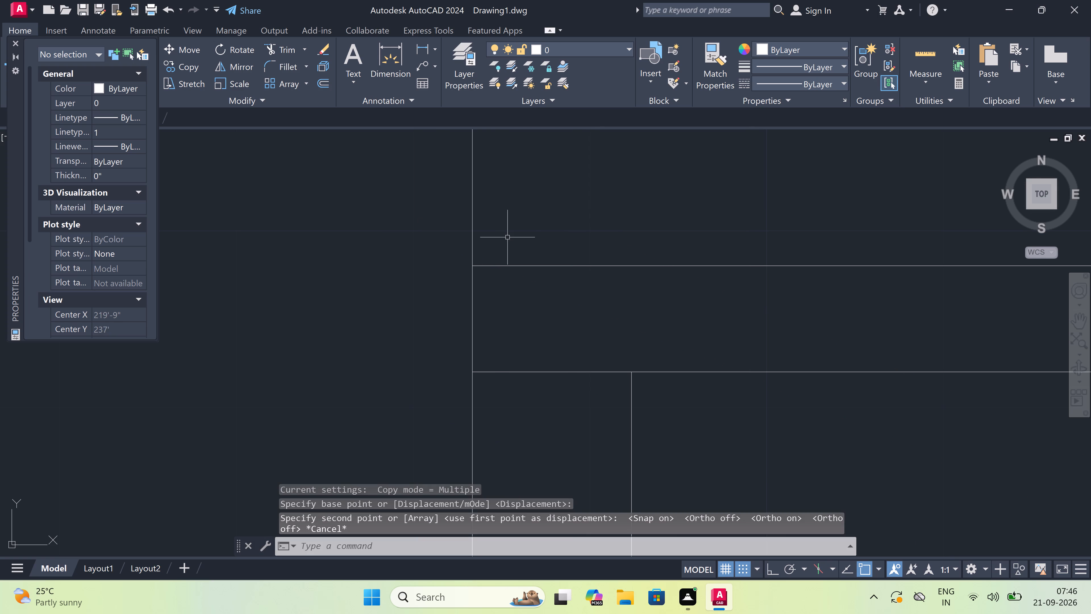
Move the rightmost first-floor outline, without its two base lines, onto the adjacent ground-floor outline's upper slab line, aligning their right edges.
scroll(506, 237, "down", 9)
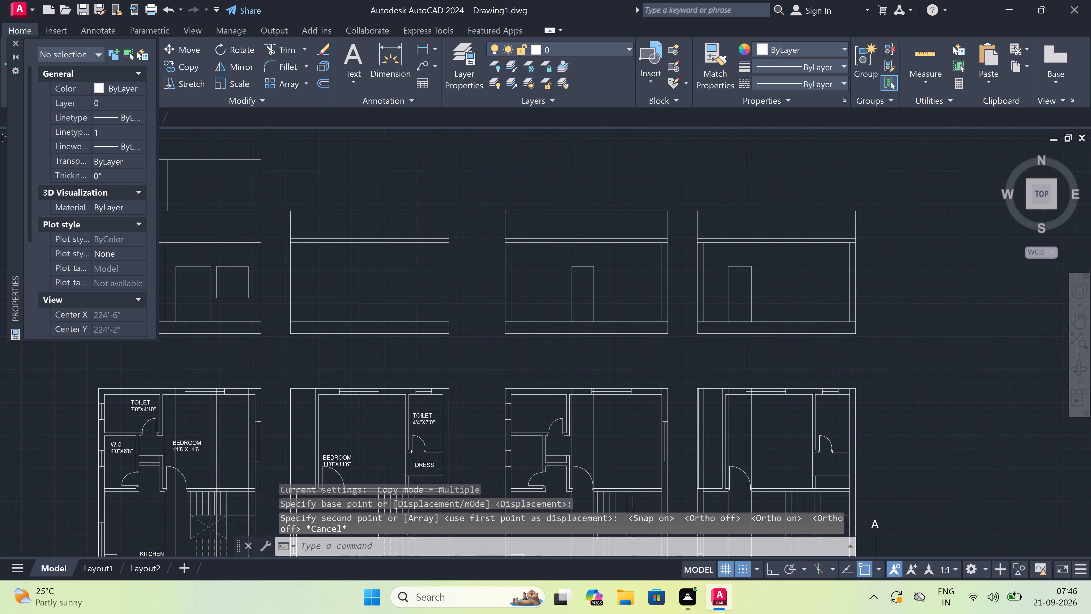
scroll(585, 181, "up", 2)
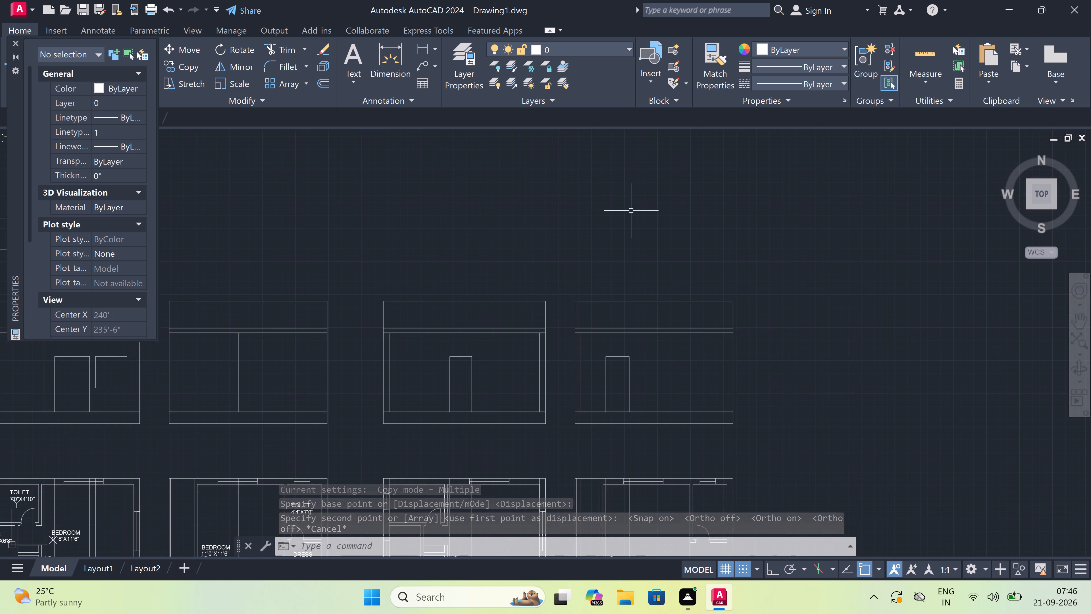
left_click_drag(777, 252, 777, 258)
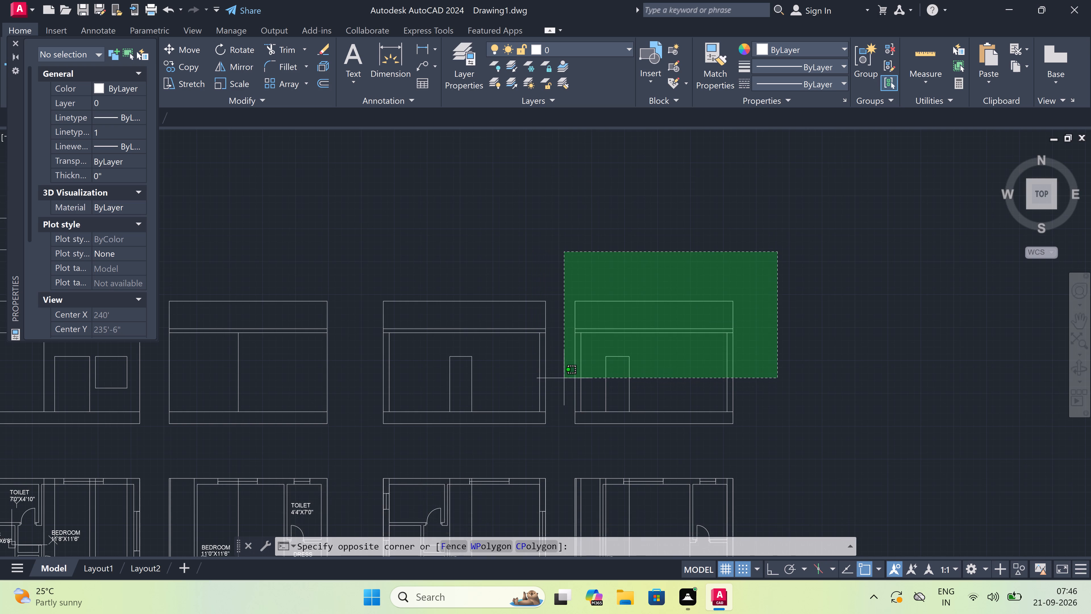
left_click(564, 378)
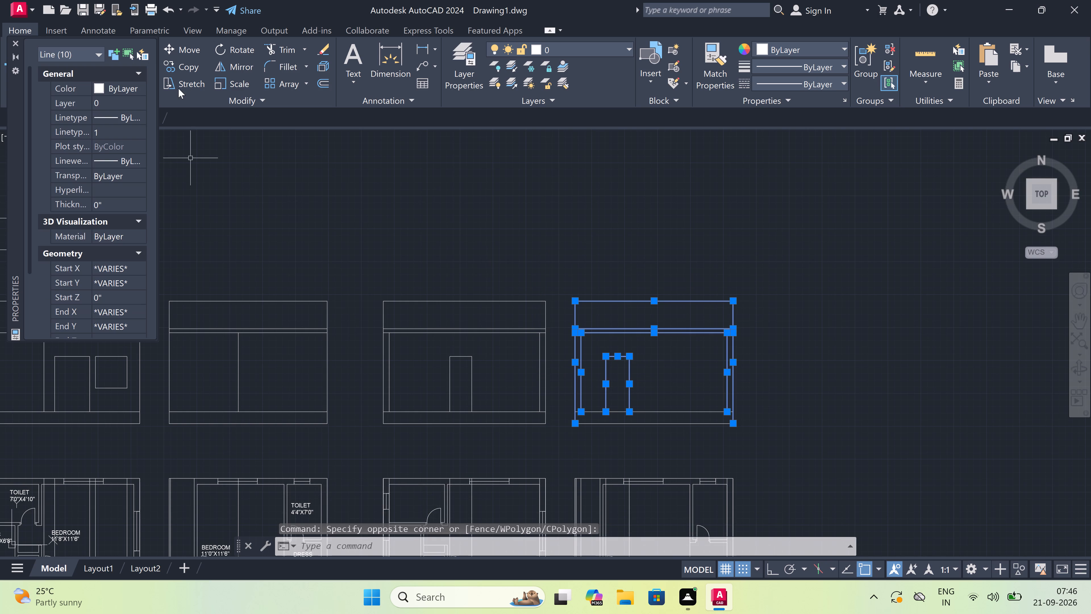
left_click(187, 48)
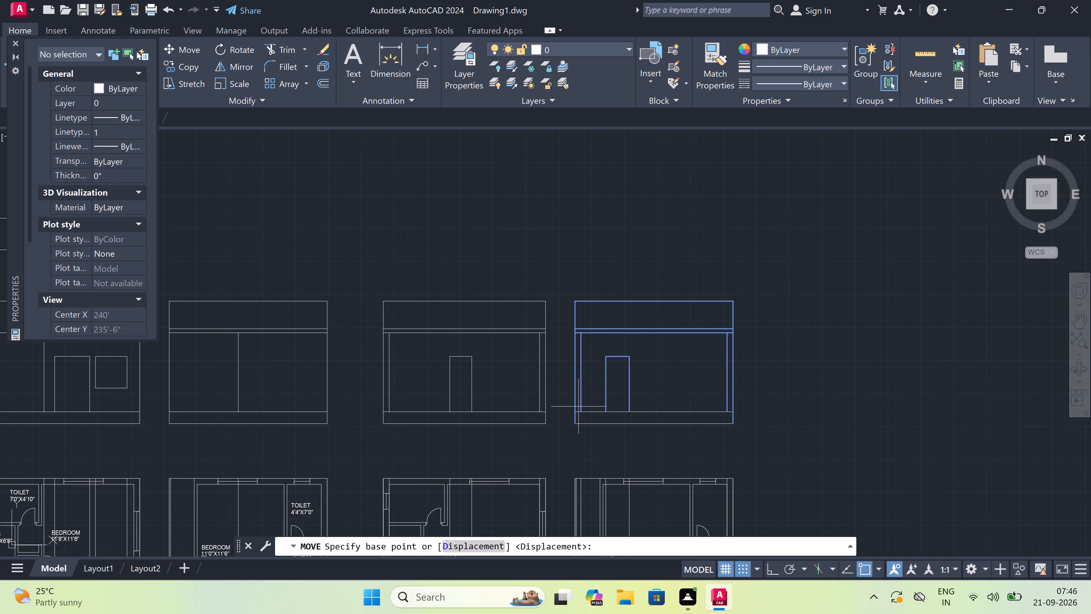
left_click_drag(574, 408, 575, 391)
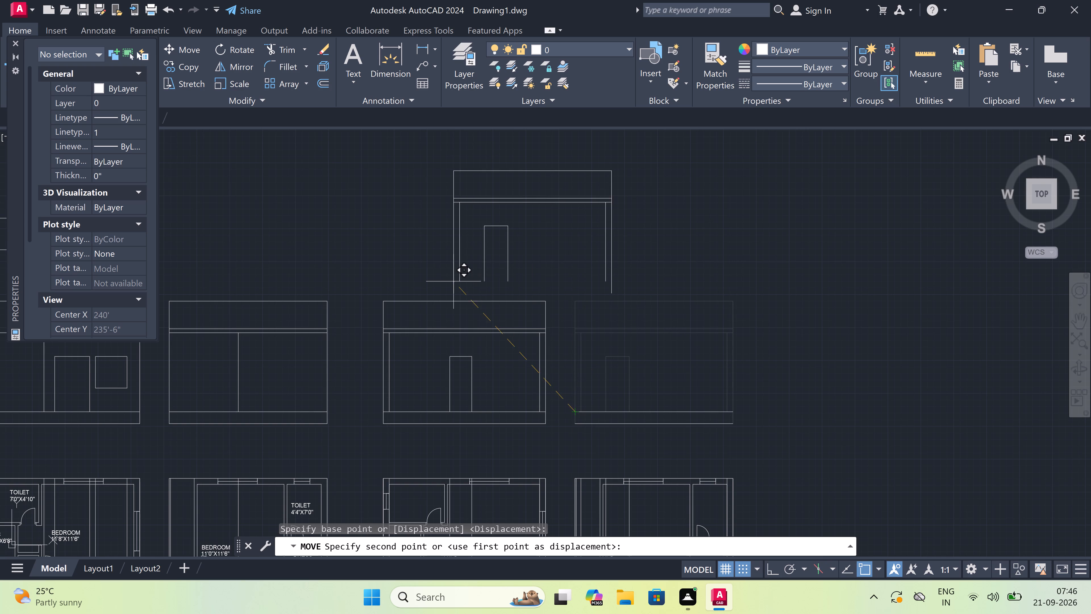
scroll(382, 303, "up", 2)
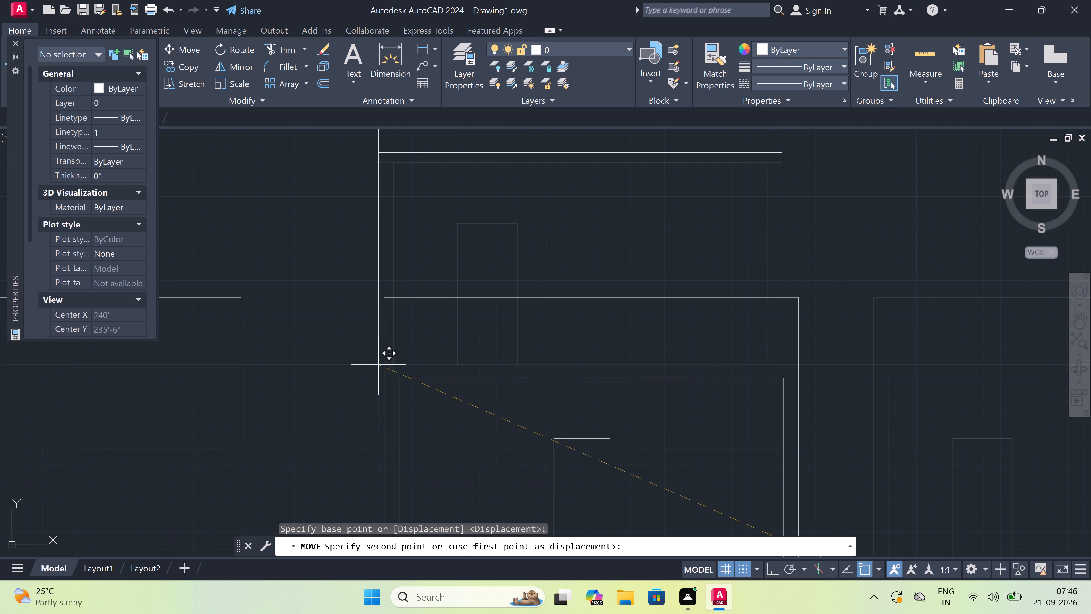
scroll(375, 370, "up", 1)
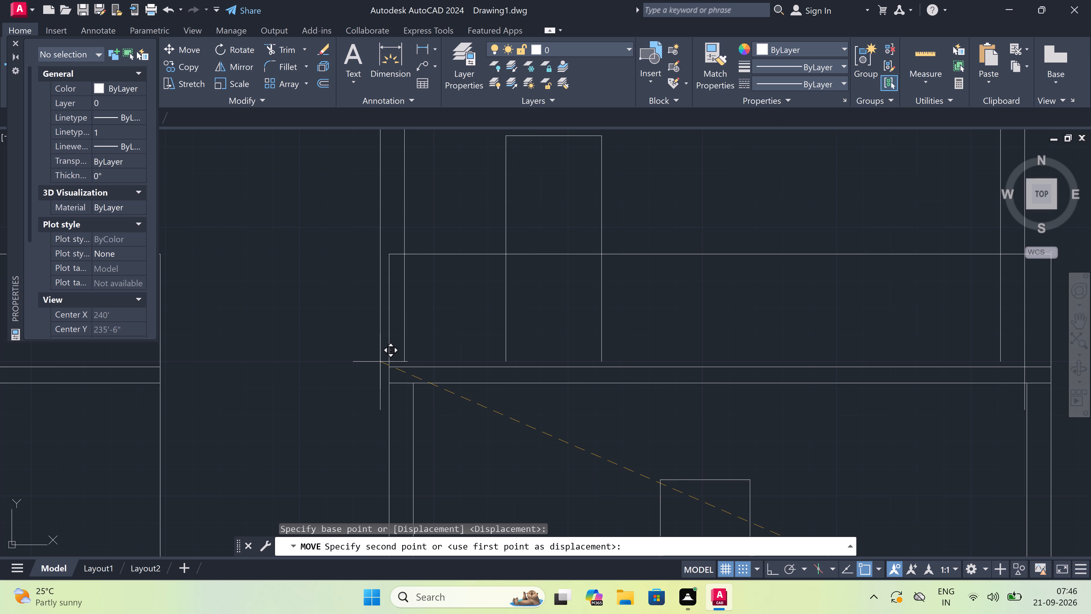
scroll(392, 371, "up", 2)
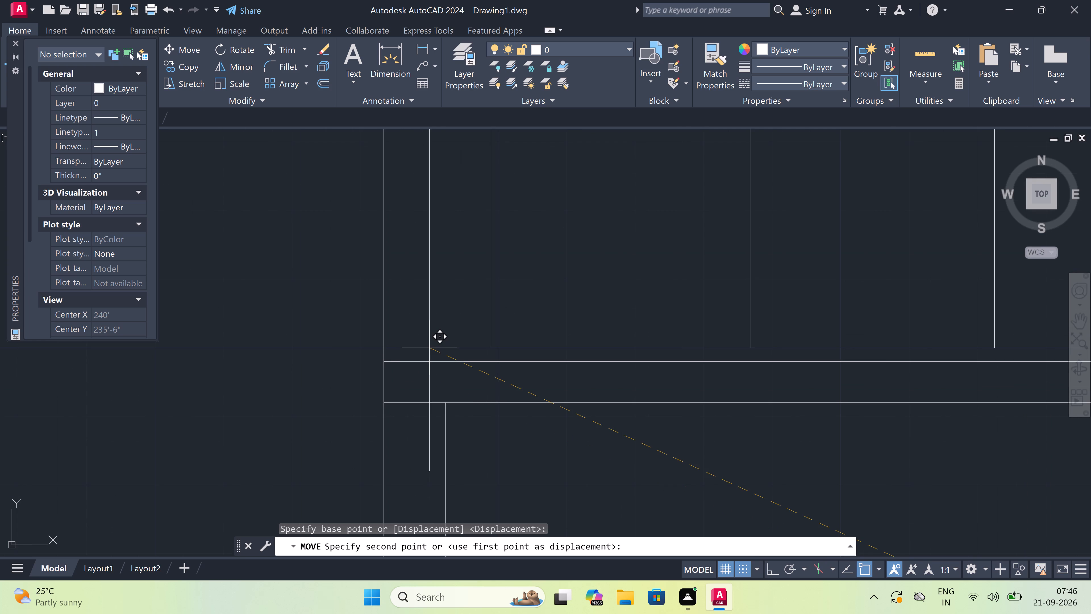
scroll(421, 371, "down", 3)
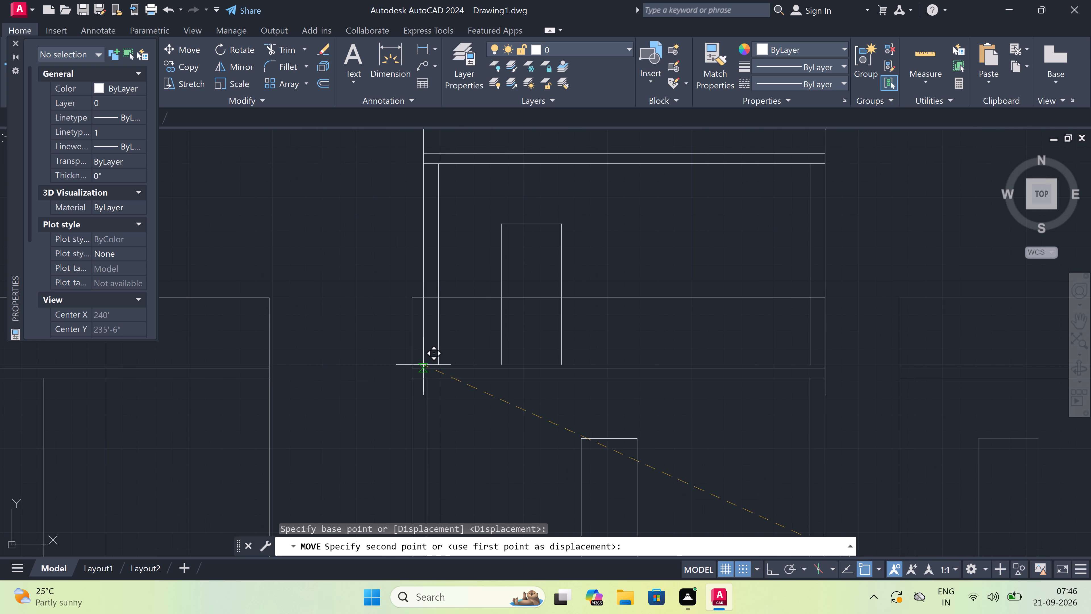
scroll(421, 370, "up", 1)
scroll(421, 370, "down", 1)
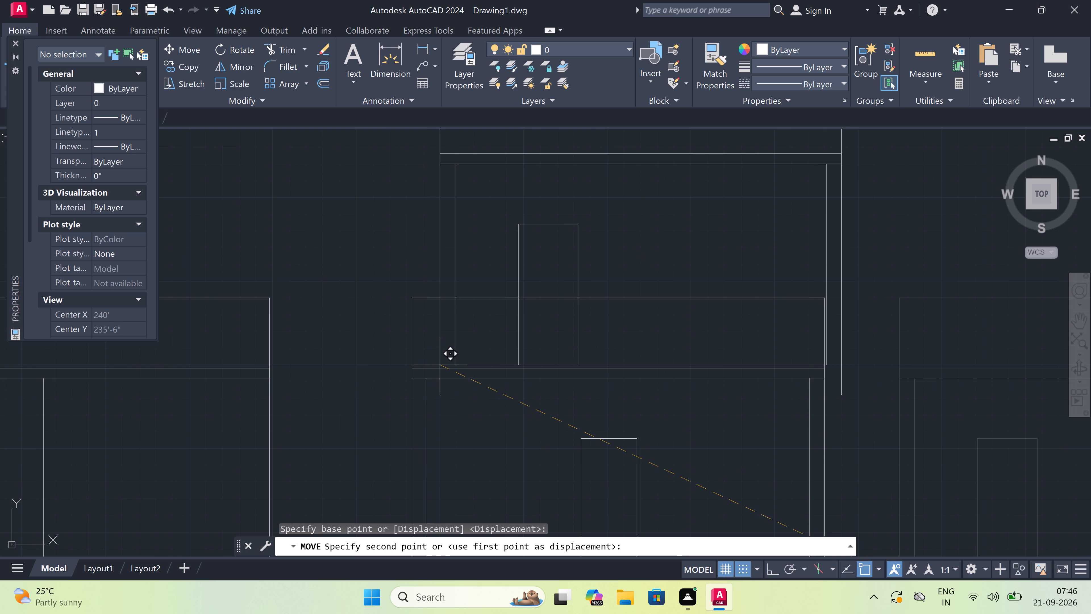
left_click(422, 362)
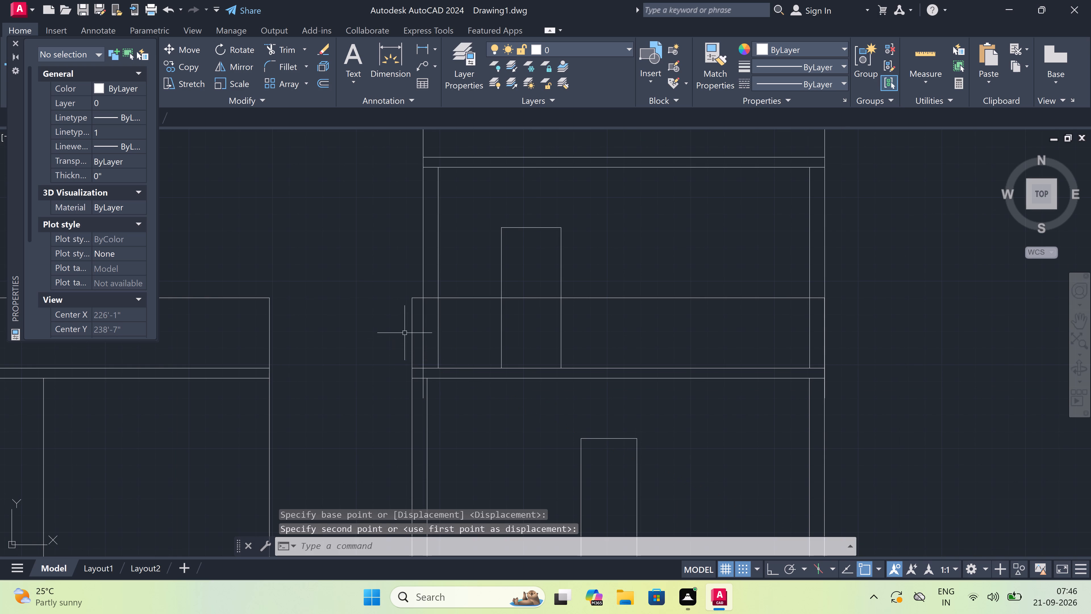
Trim the moved upper storey's two left wall lines above the ground-floor outline's top line, and the outer one down to the slab.
key("t")
key("r")
key("space")
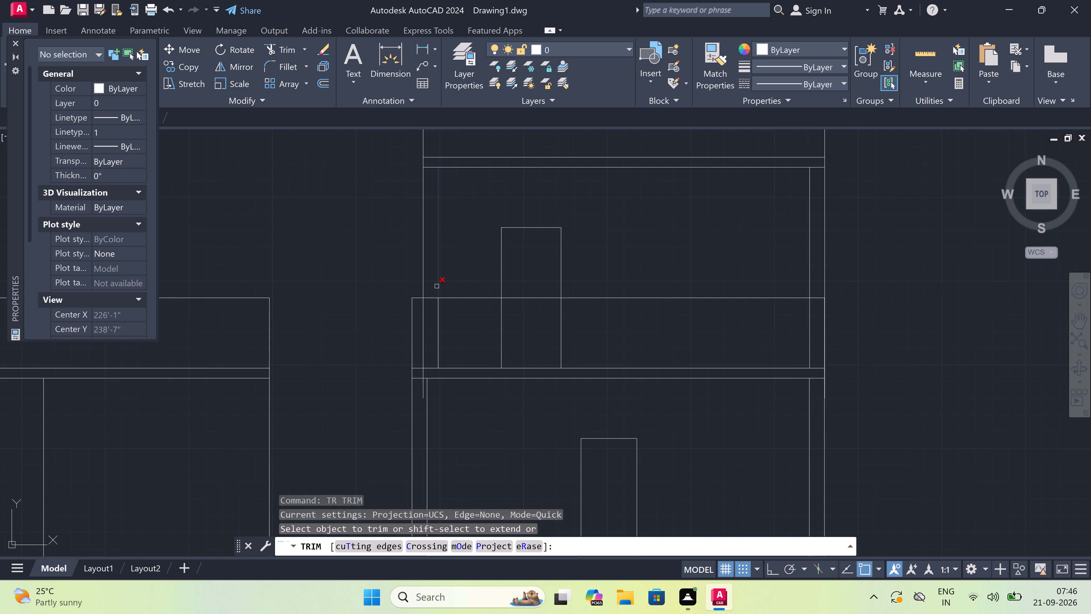
left_click(437, 286)
left_click(429, 273)
left_click(395, 272)
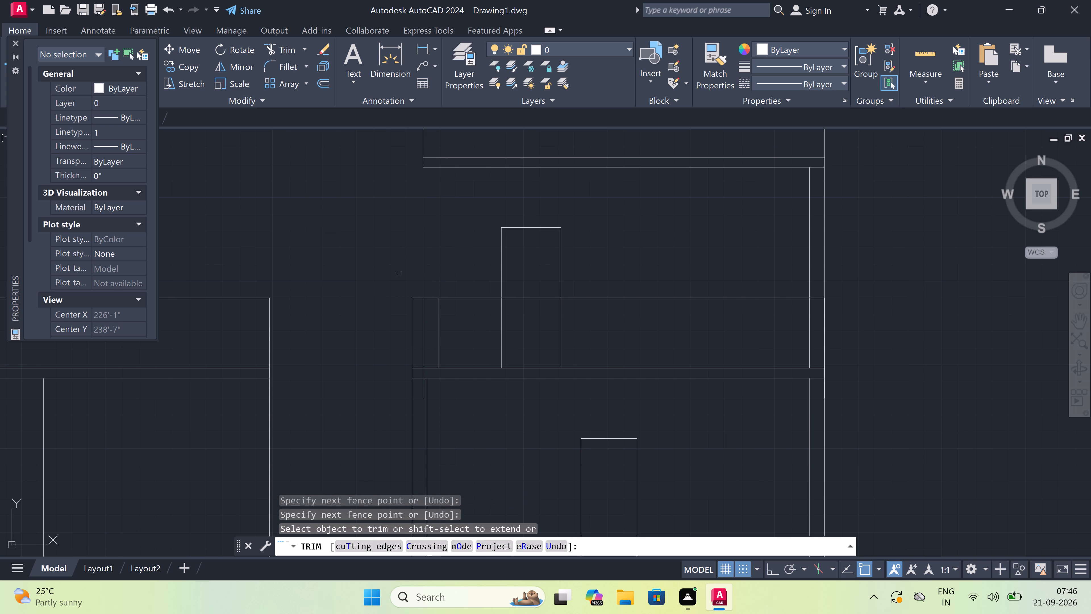
left_click(424, 319)
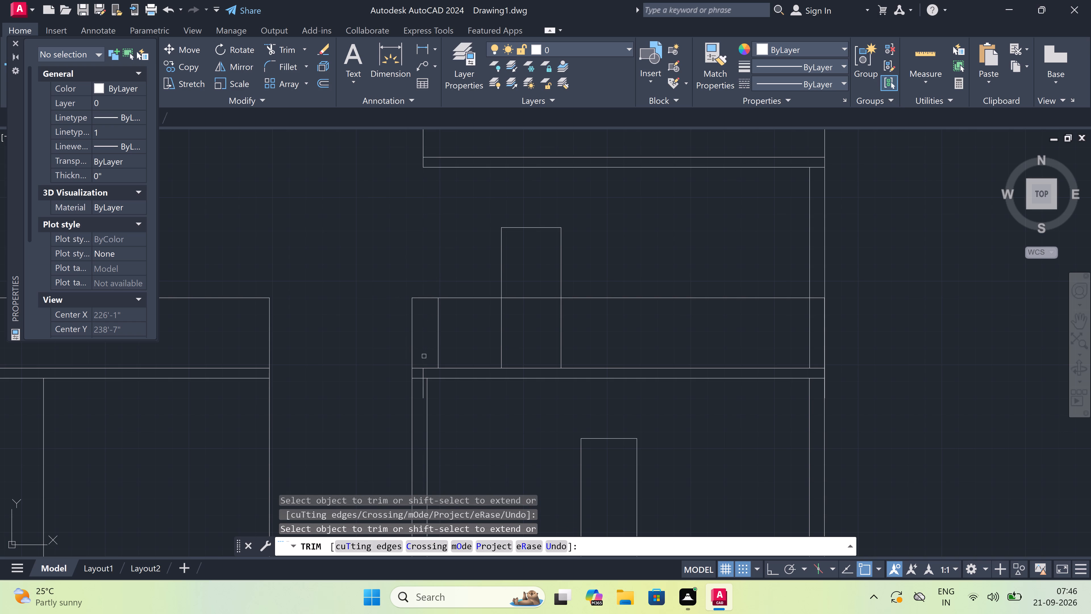
Trim away the outer wall line's leftover through and below the slab and the inner wall line's remainder above it, and end trimming.
scroll(422, 380, "up", 3)
left_click(427, 386)
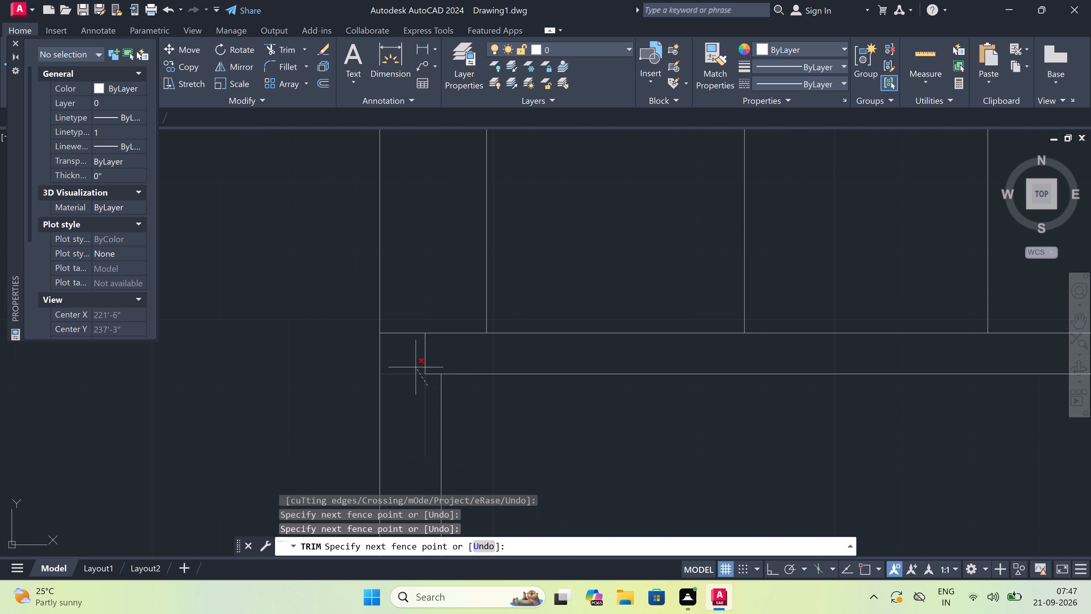
left_click(423, 377)
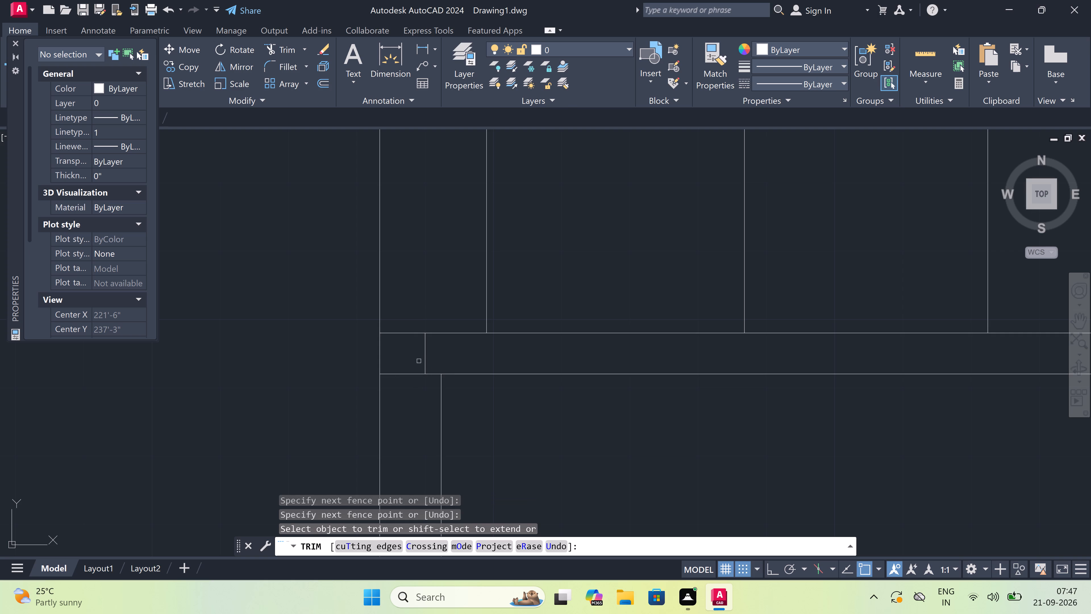
left_click(421, 354)
left_click(429, 353)
scroll(430, 353, "down", 3)
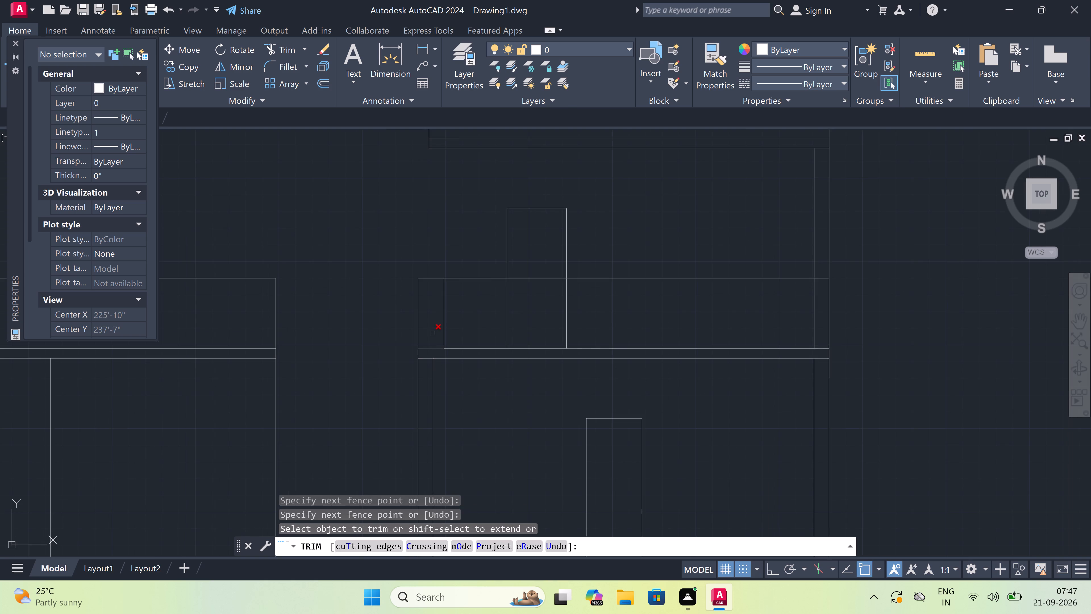
scroll(433, 330, "up", 1)
left_click(442, 322)
left_click(459, 318)
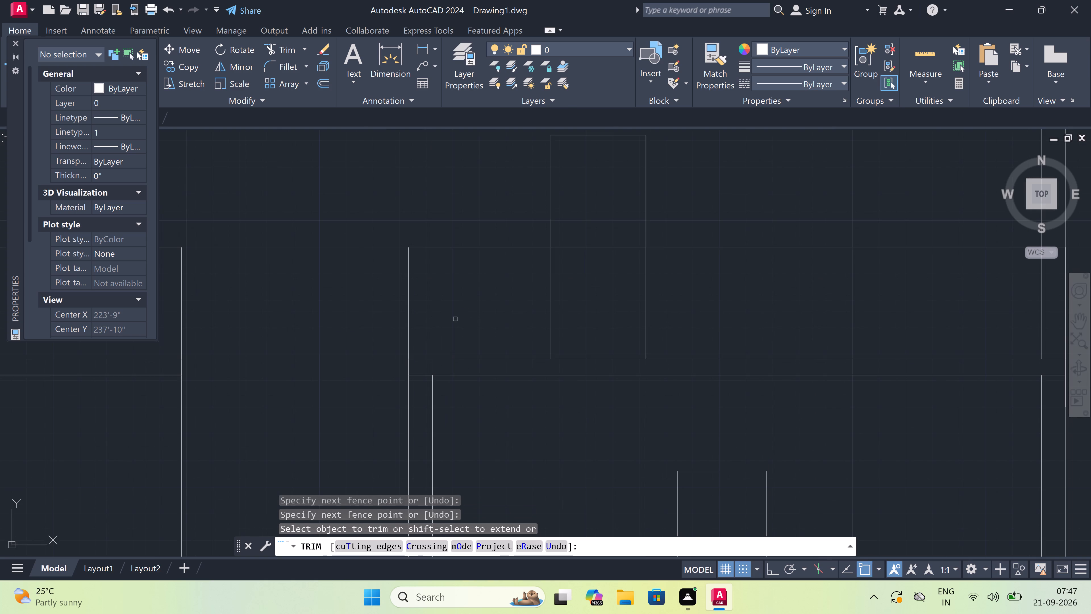
key("Escape")
Draw a vertical line about 10'-10" long upward from the ground-floor outline's top-left corner with Ortho on.
scroll(432, 301, "down", 2)
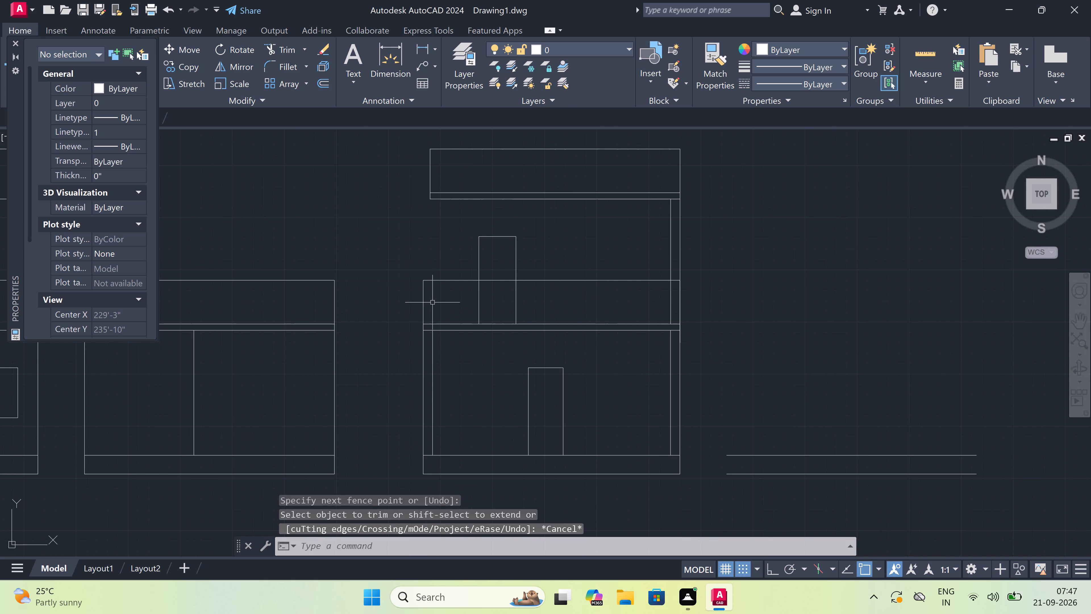
key("l")
key("space")
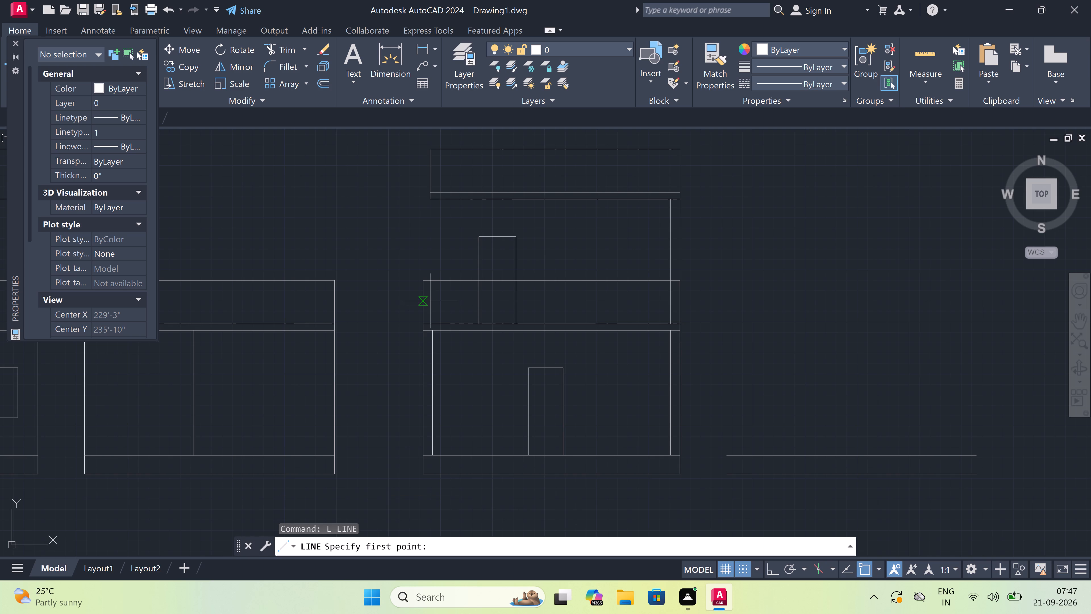
left_click(424, 284)
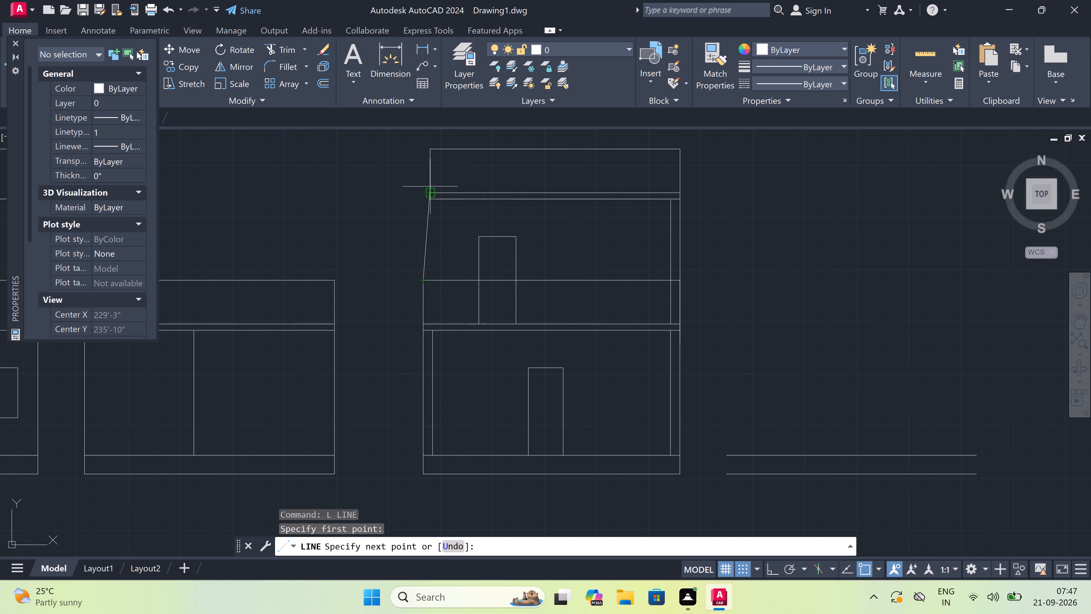
key("F8")
scroll(417, 146, "up", 1)
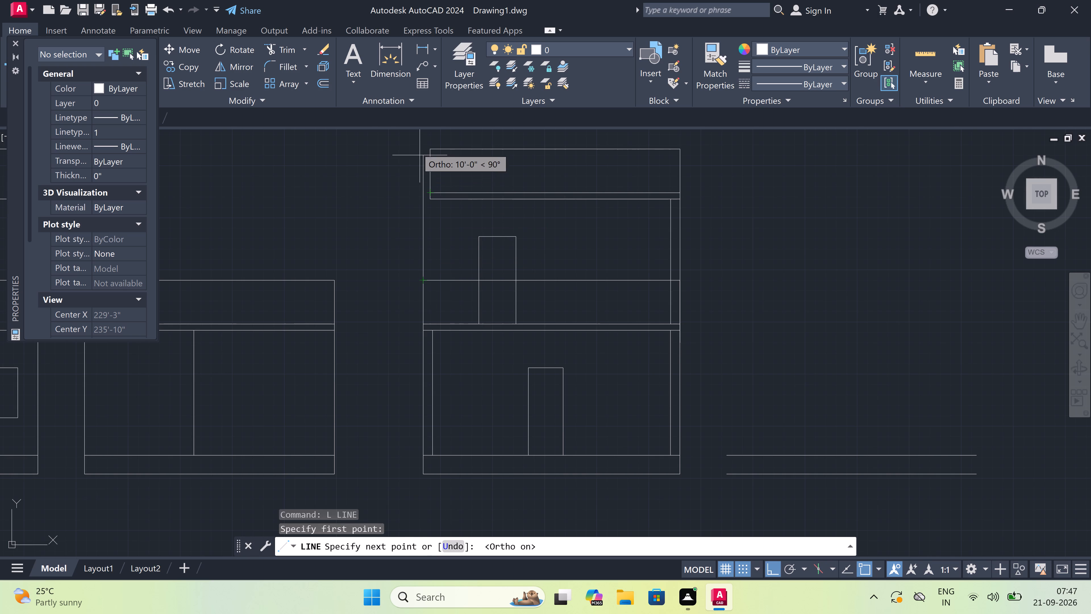
scroll(417, 146, "up", 2)
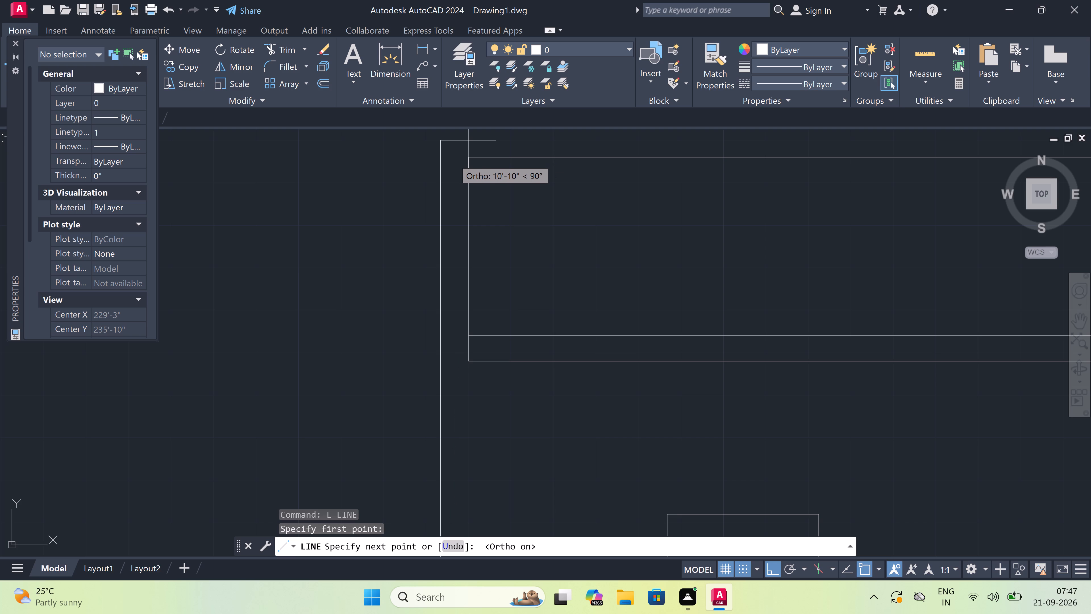
key("F8")
key("F8")
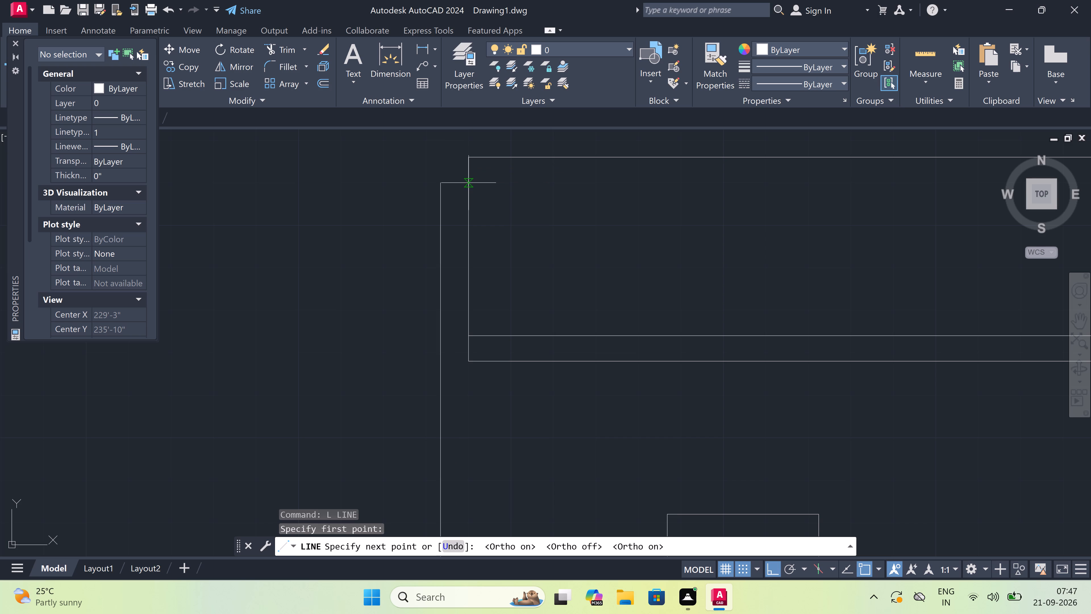
left_click(432, 155)
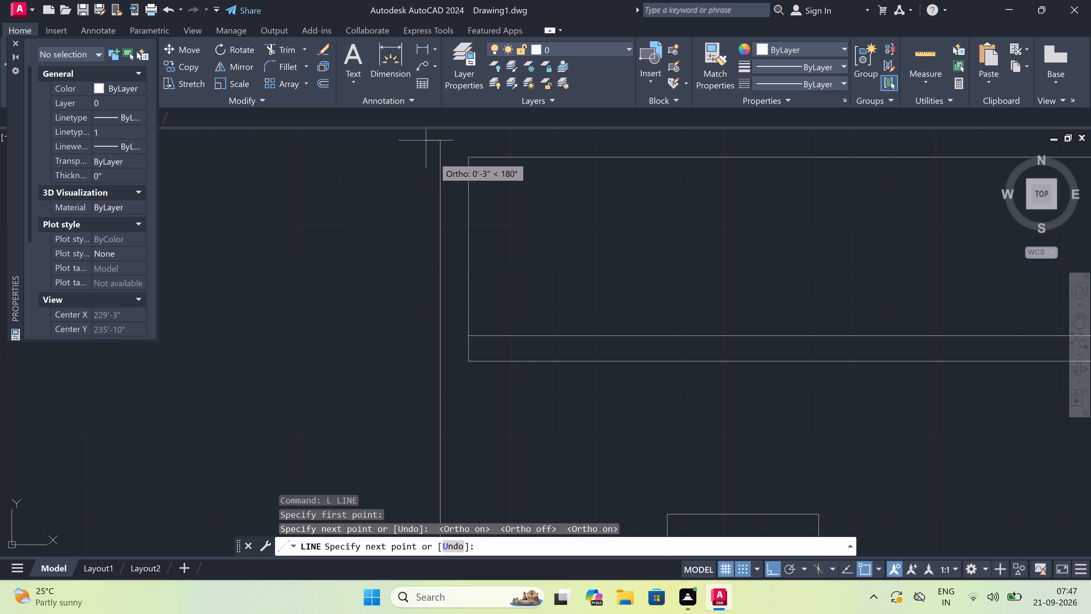
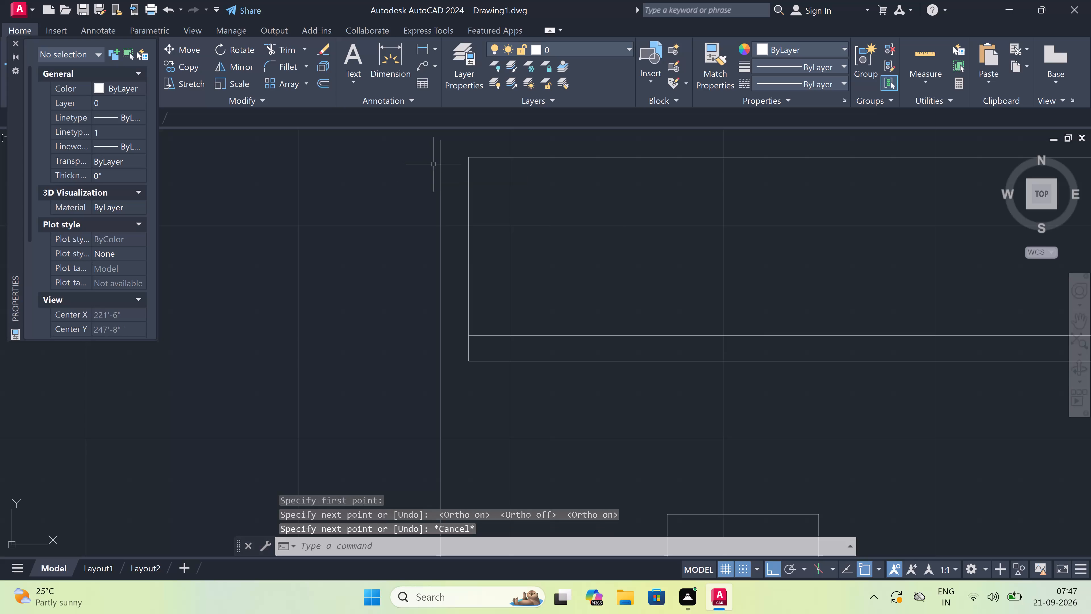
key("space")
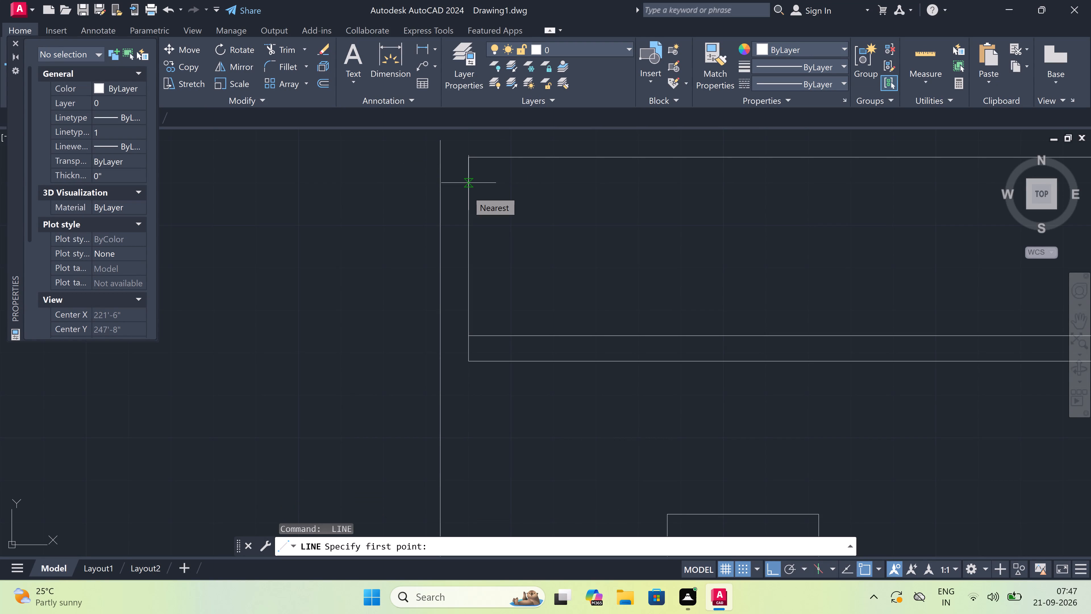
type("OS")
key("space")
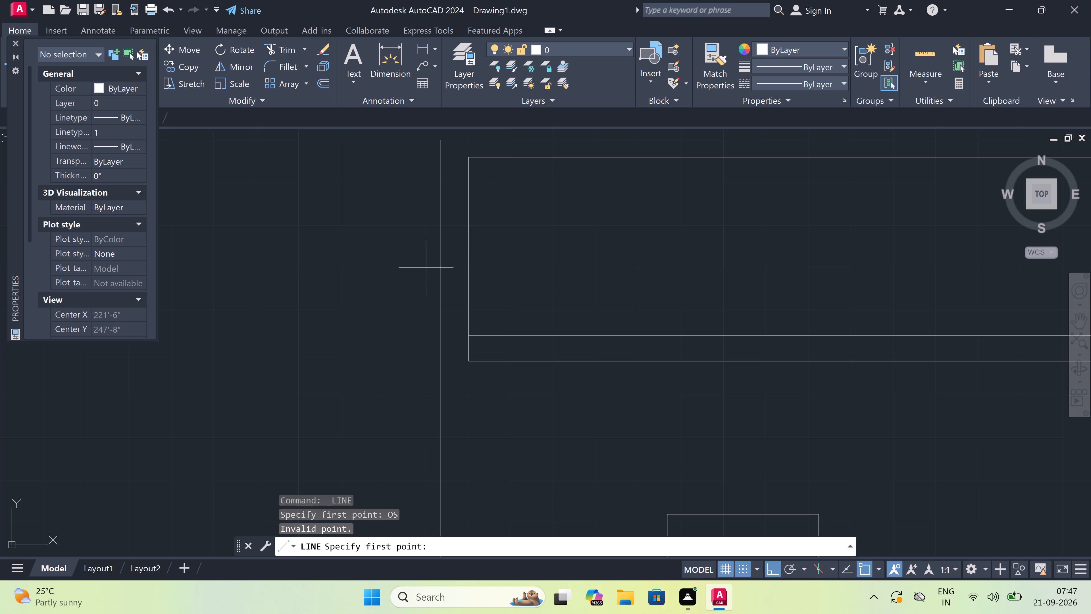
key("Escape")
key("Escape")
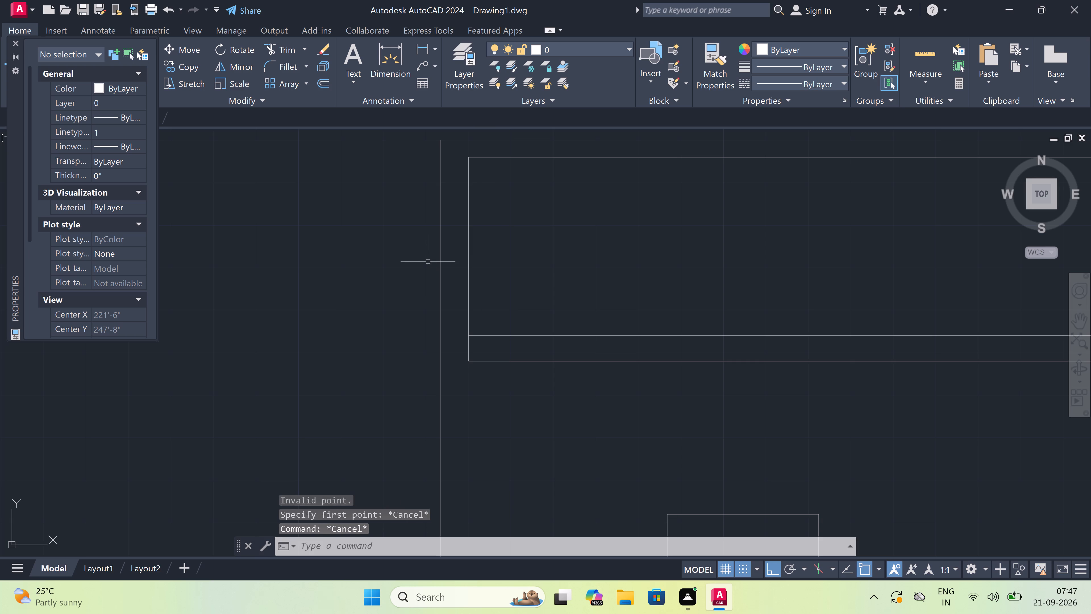
Select all object snap modes in the drafting settings and apply them.
key("o")
key("s")
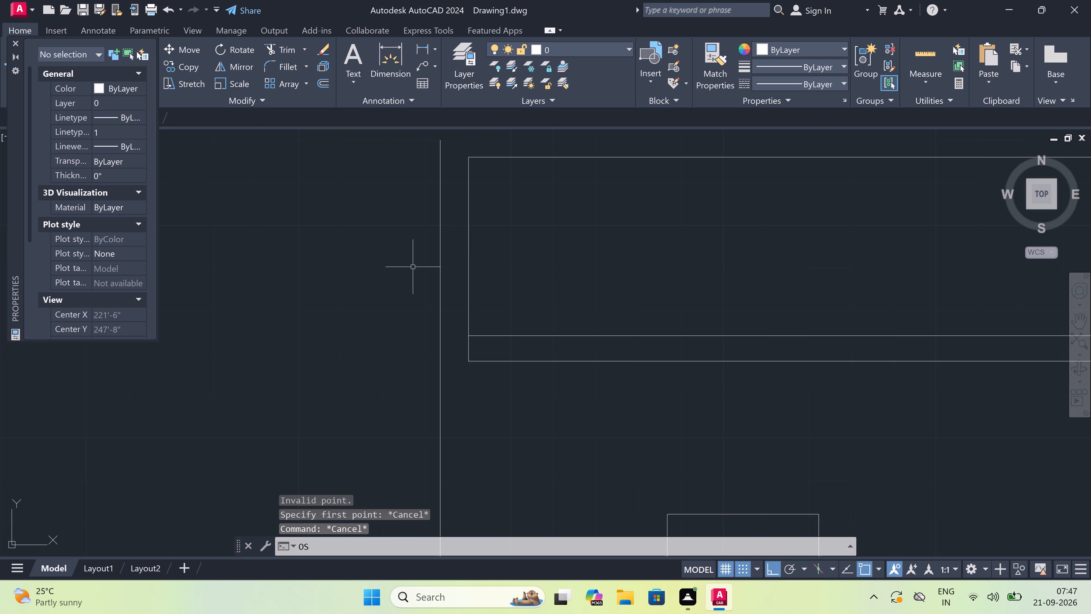
key("space")
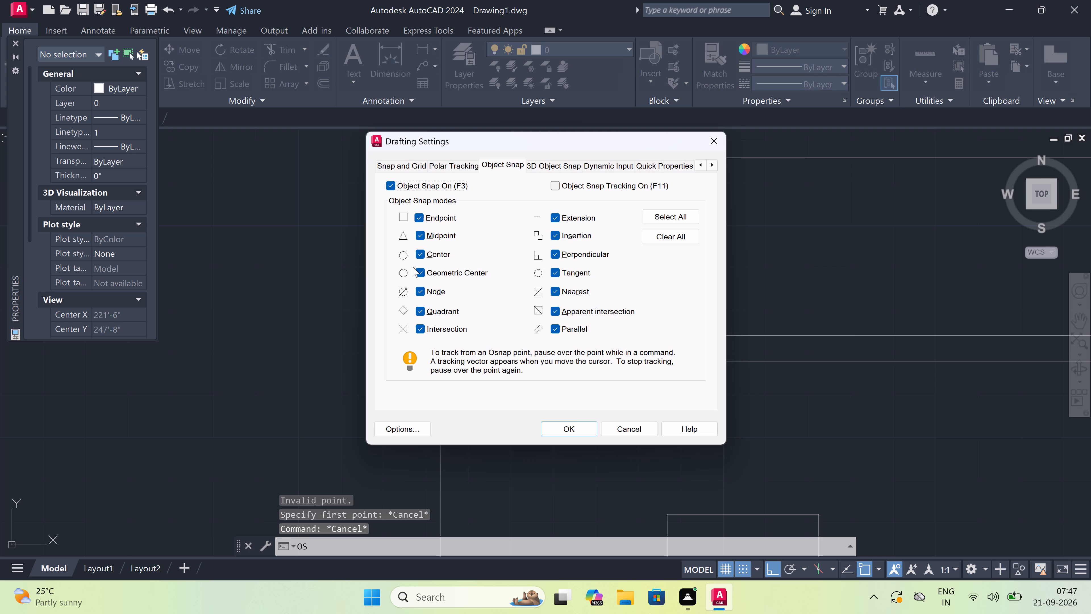
scroll(509, 269, "down", 3)
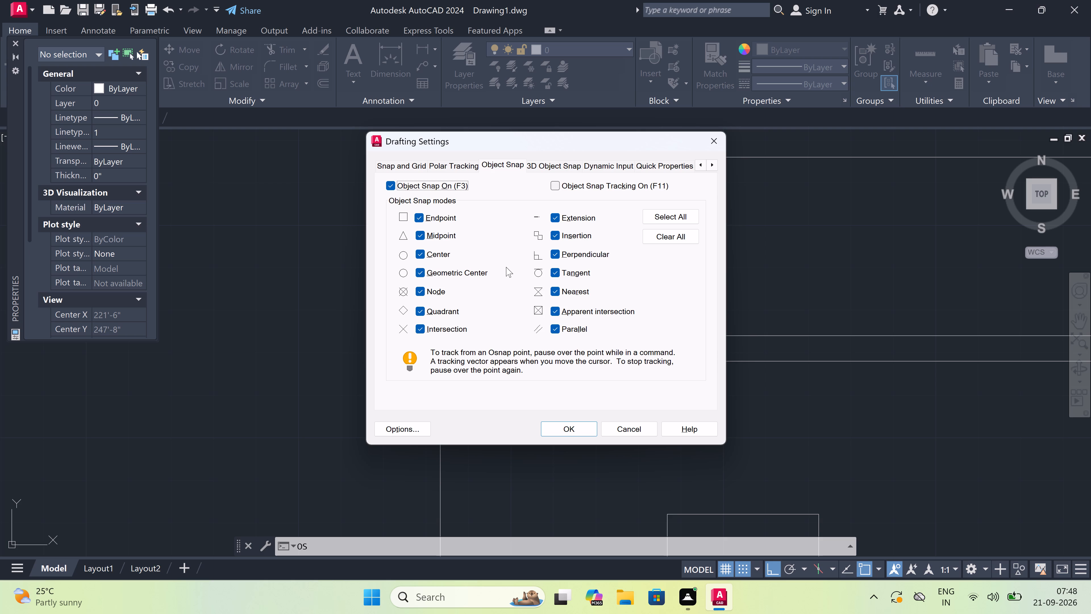
scroll(544, 317, "down", 3)
left_click(663, 214)
left_click(561, 429)
Draw a horizontal line from the upper storey's top-left corner outward, past the vertical line beside it.
scroll(396, 387, "down", 2)
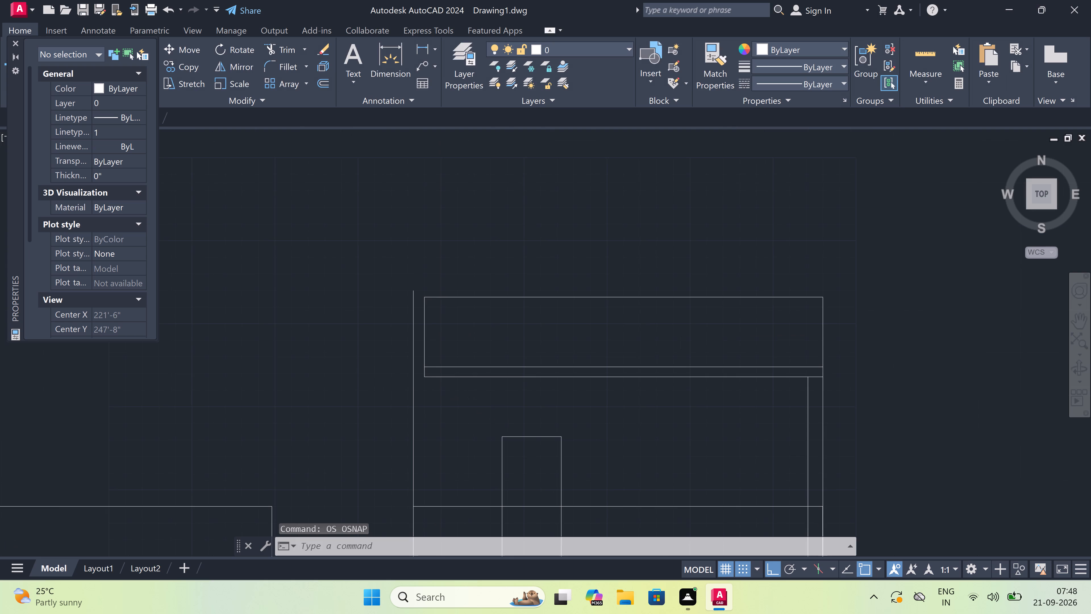
scroll(405, 377, "up", 2)
key("l")
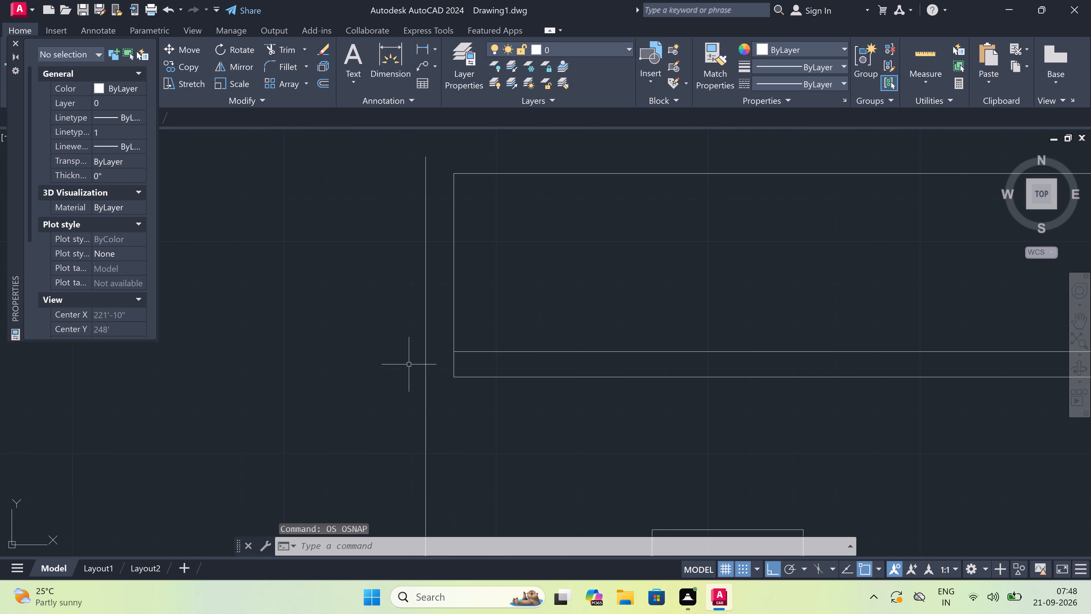
key("space")
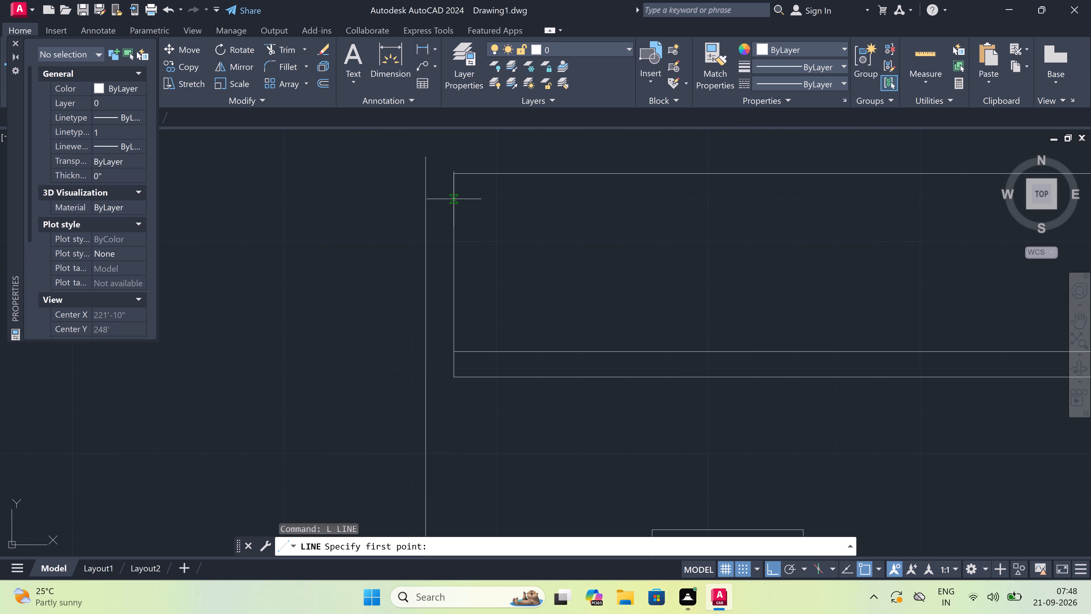
scroll(457, 175, "up", 2)
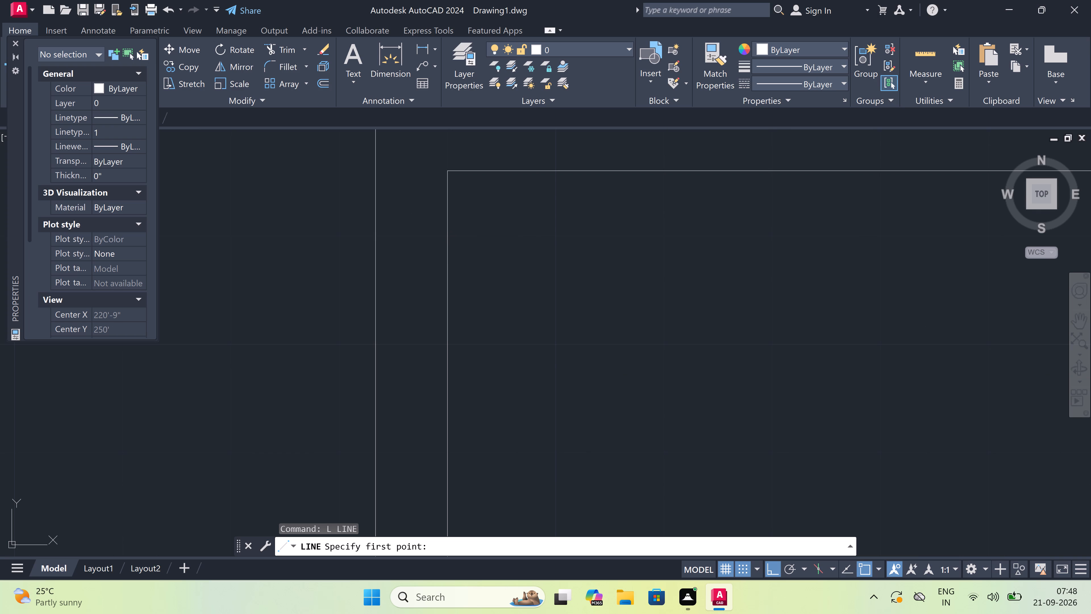
scroll(459, 217, "down", 3)
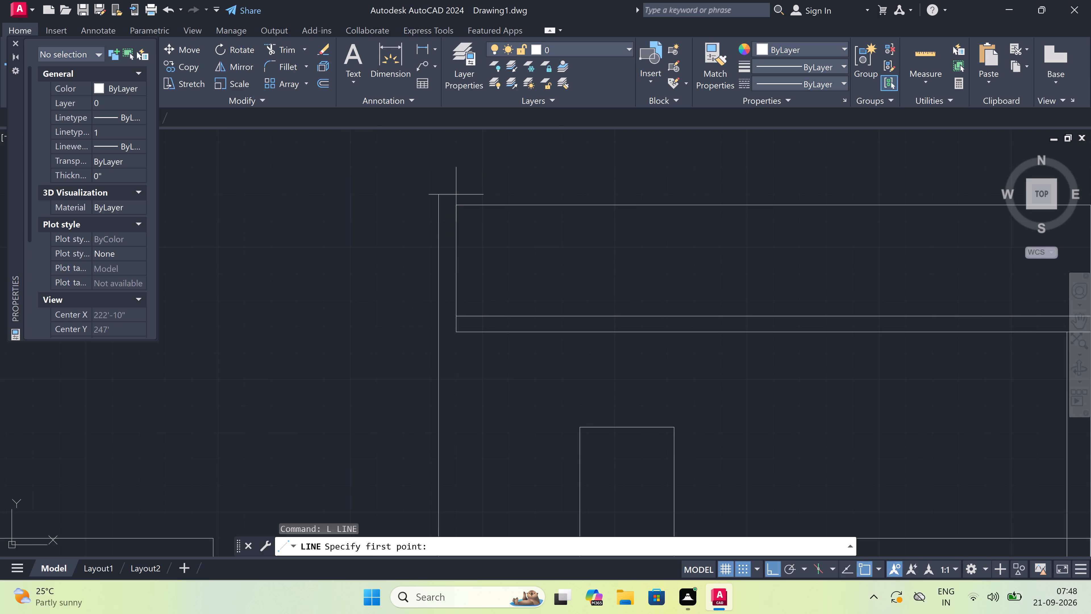
scroll(447, 204, "up", 3)
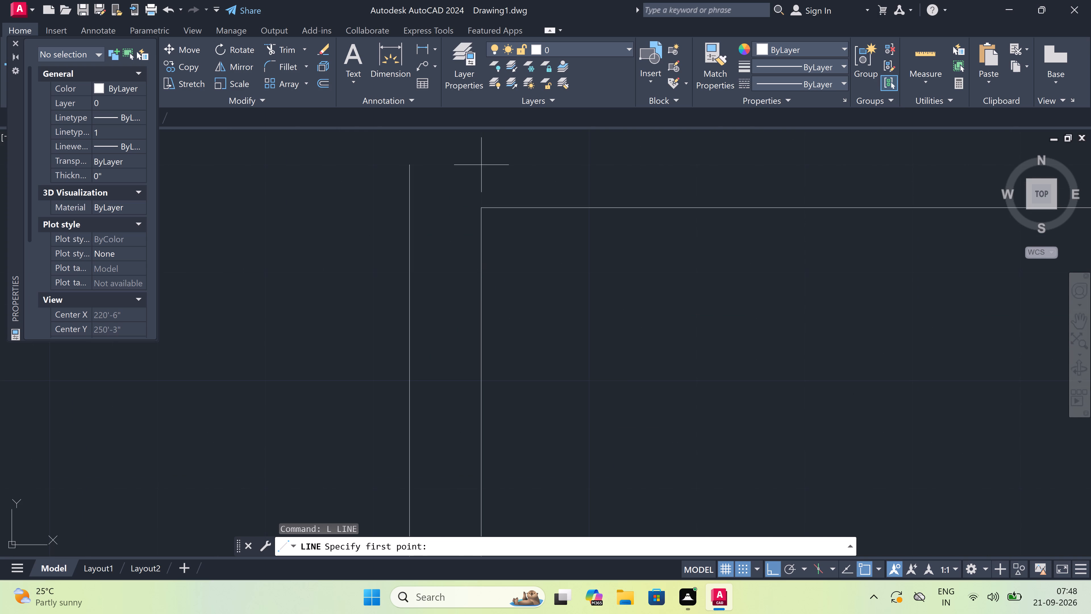
scroll(455, 208, "down", 7)
scroll(486, 258, "up", 1)
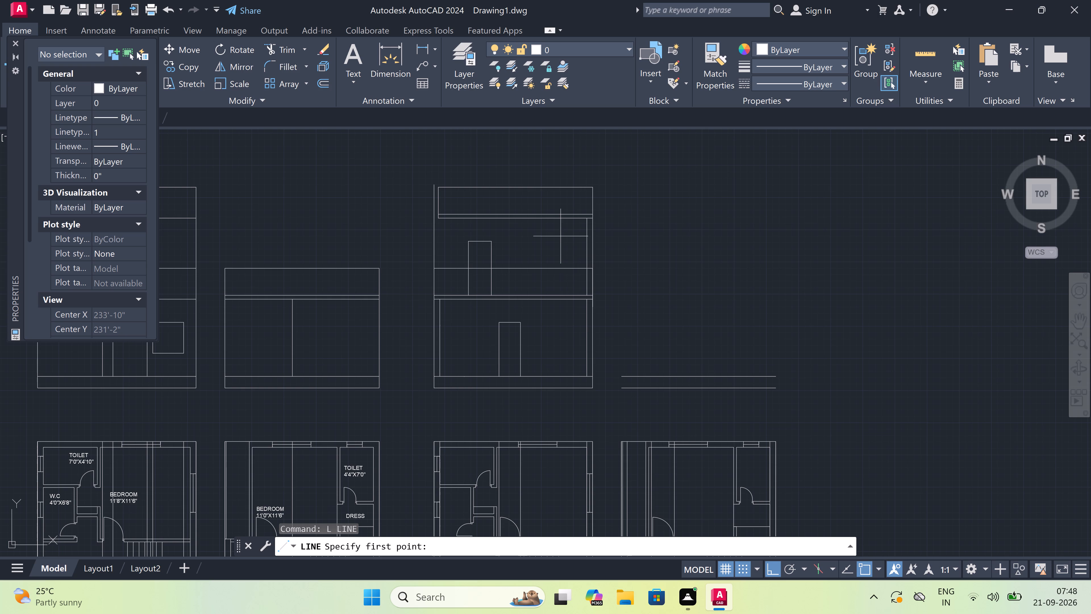
left_click(440, 186)
scroll(415, 191, "up", 3)
left_click(415, 192)
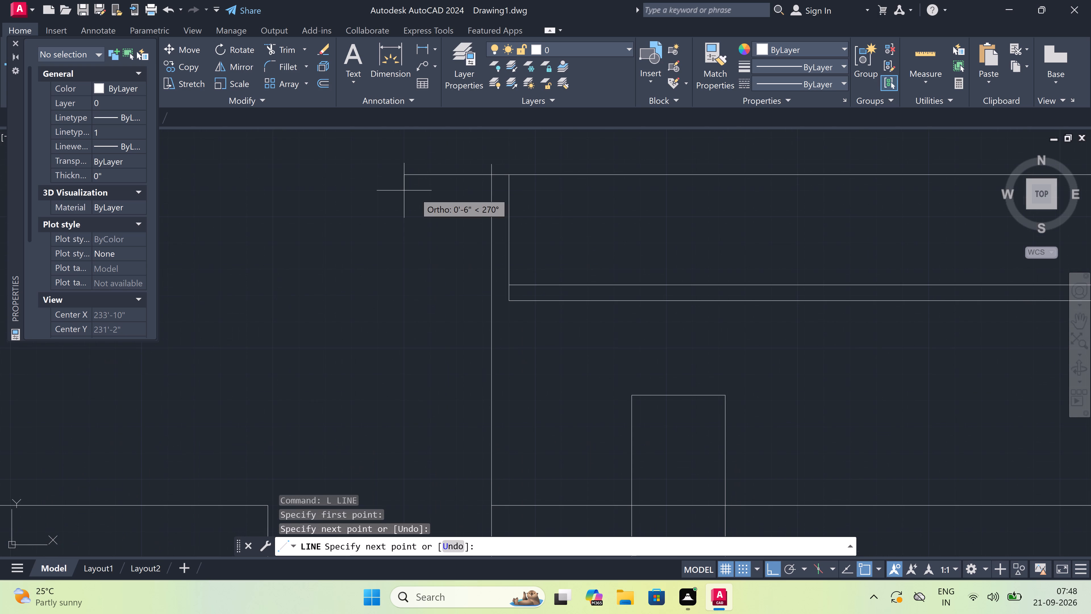
key("Escape")
Trim the new horizontal line's overhang beyond the outer vertical line and the vertical line's excess above the top line.
type("TR")
key("space")
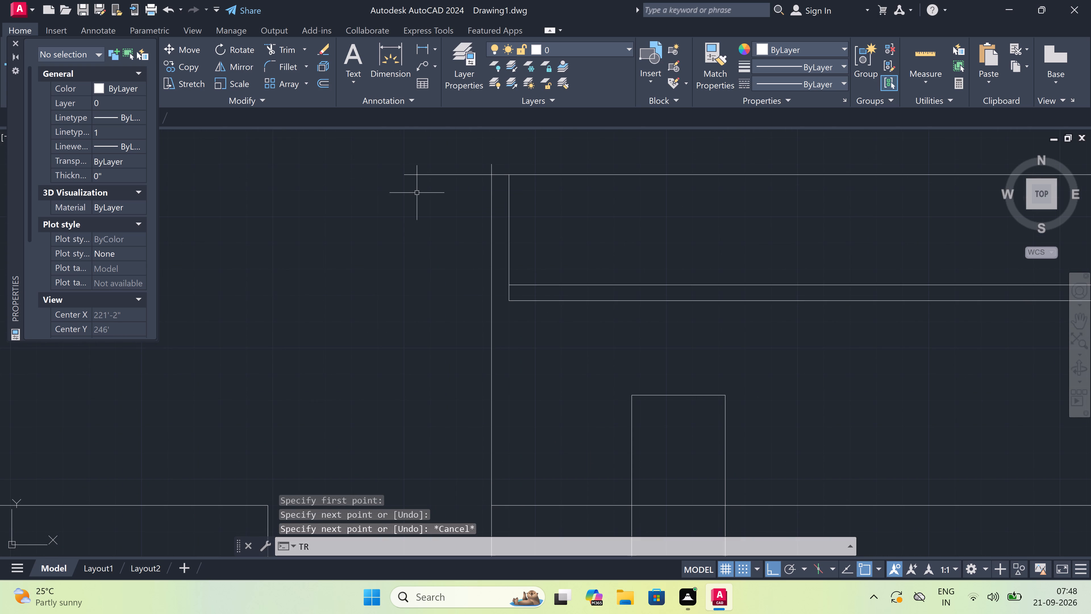
left_click(431, 176)
scroll(477, 171, "up", 3)
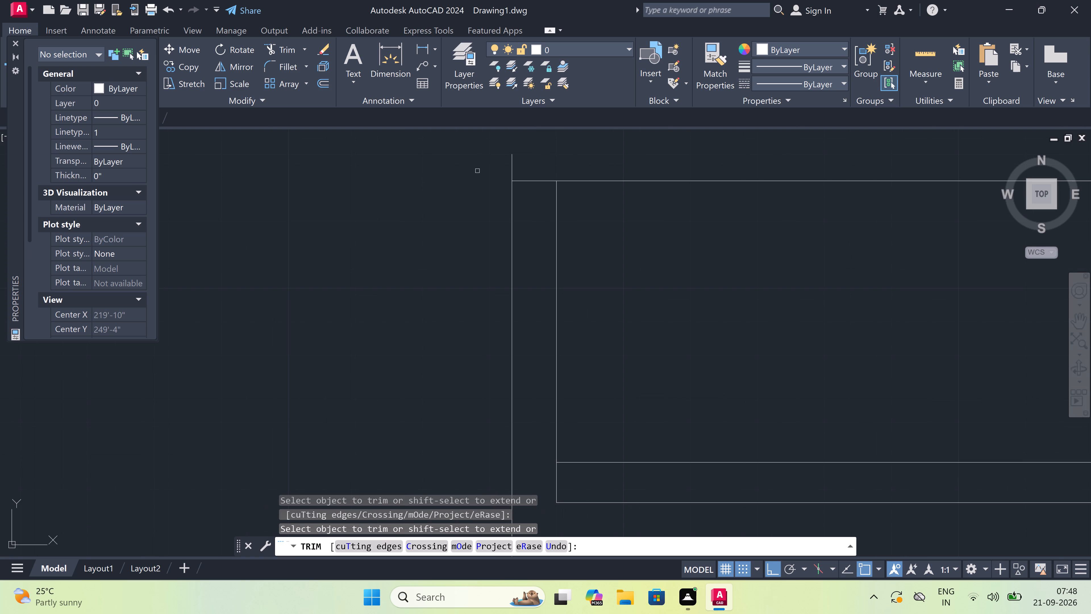
left_click(477, 171)
left_click(545, 161)
key("Escape")
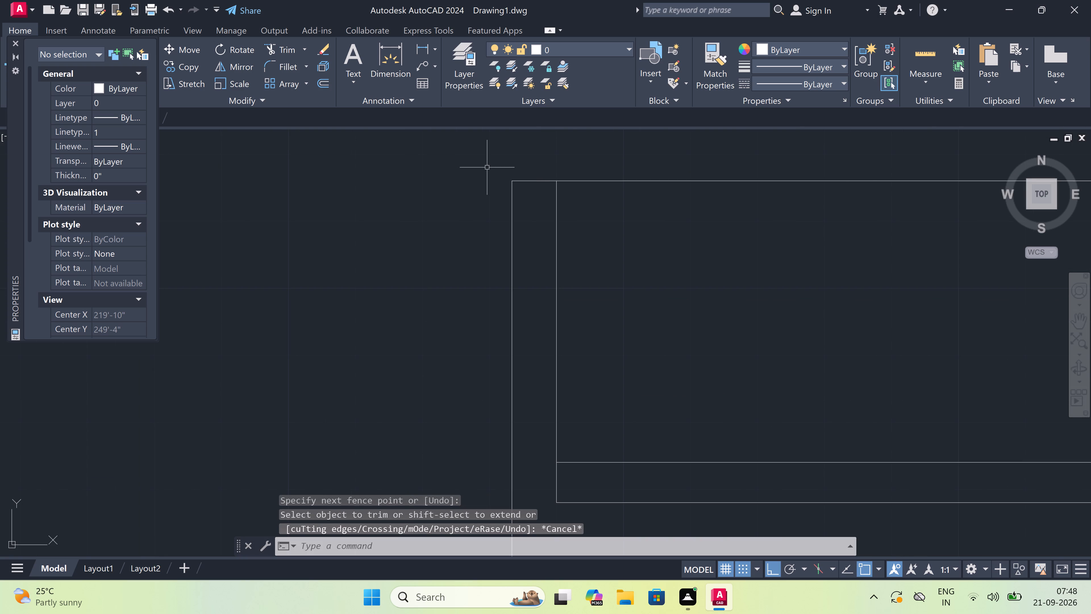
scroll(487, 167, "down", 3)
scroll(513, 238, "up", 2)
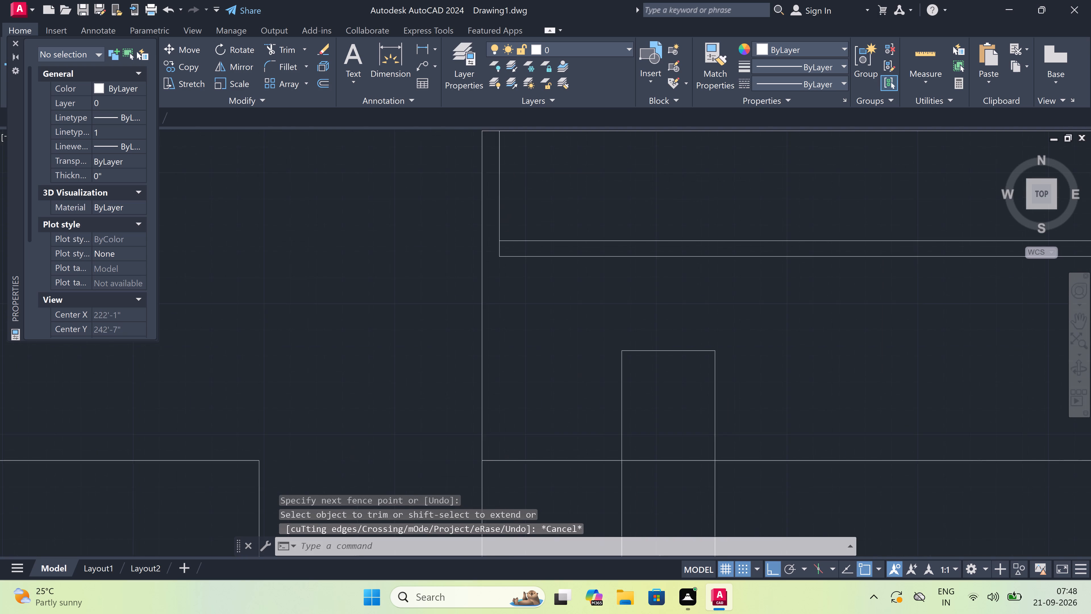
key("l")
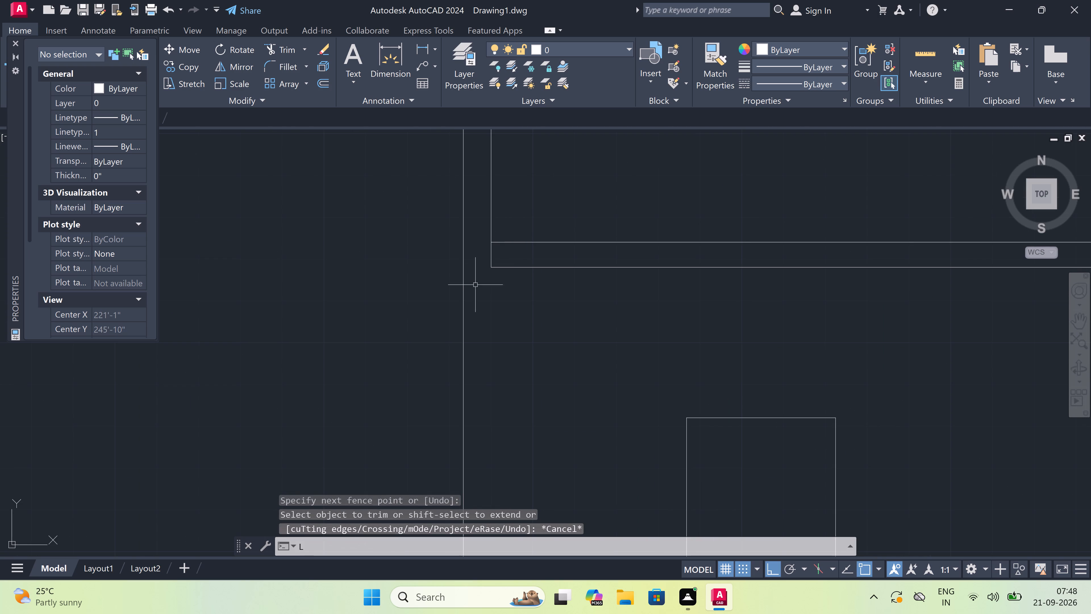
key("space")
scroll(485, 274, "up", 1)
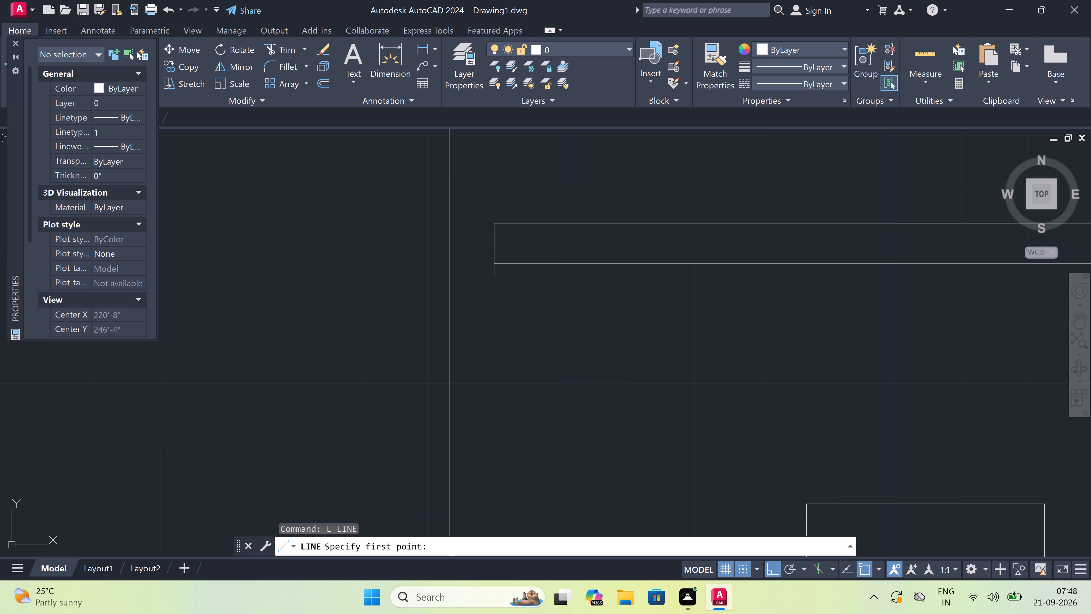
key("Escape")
Extend the upper storey's two roof slab lines to the outer left vertical line.
key("e")
type("X")
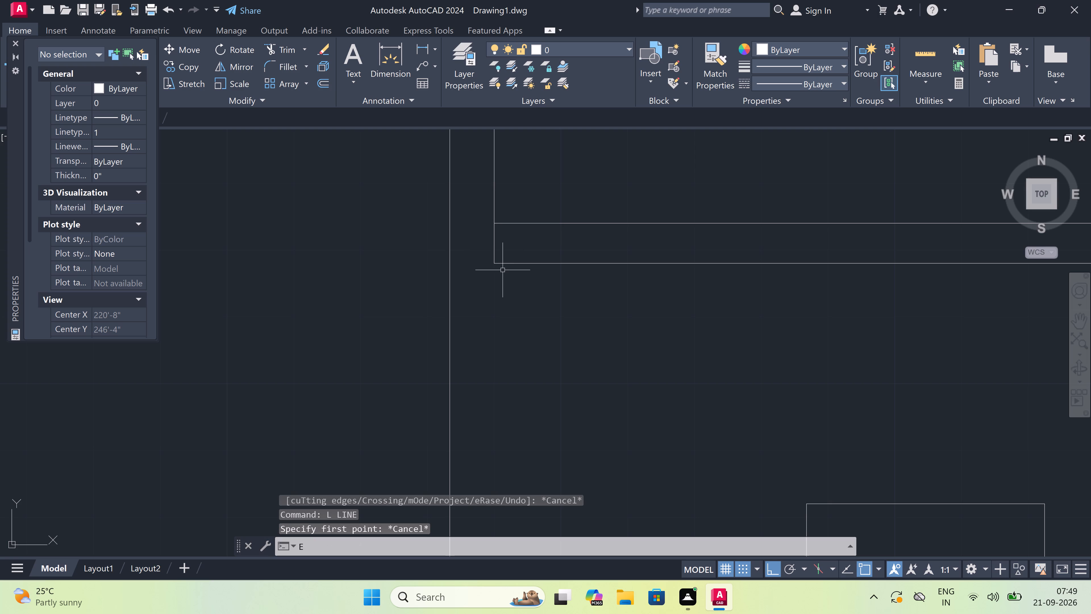
key("space")
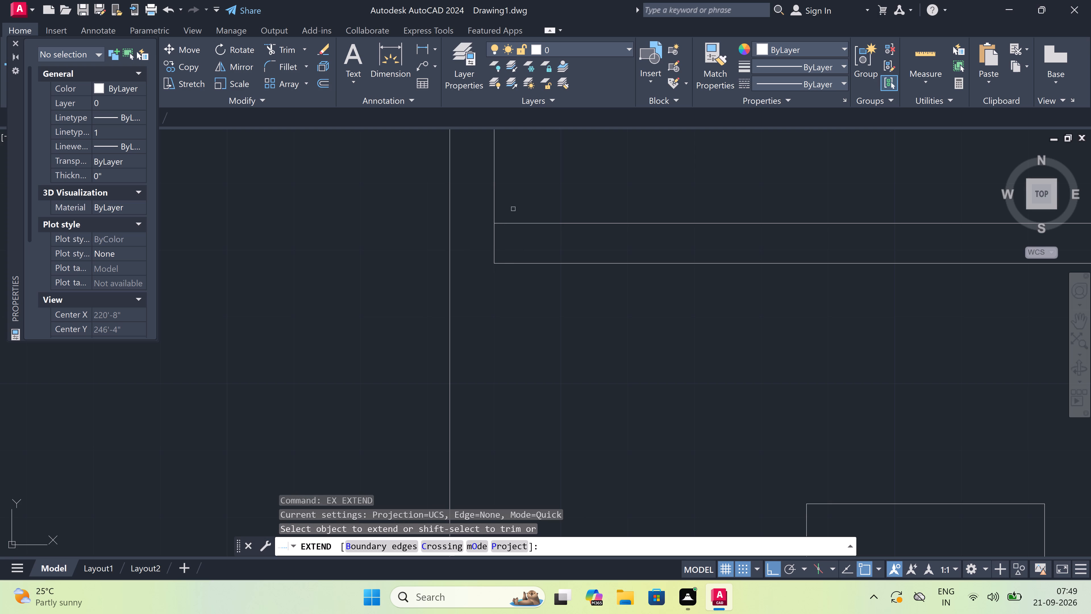
left_click(515, 205)
left_click(481, 322)
scroll(482, 294, "down", 1)
key("Escape")
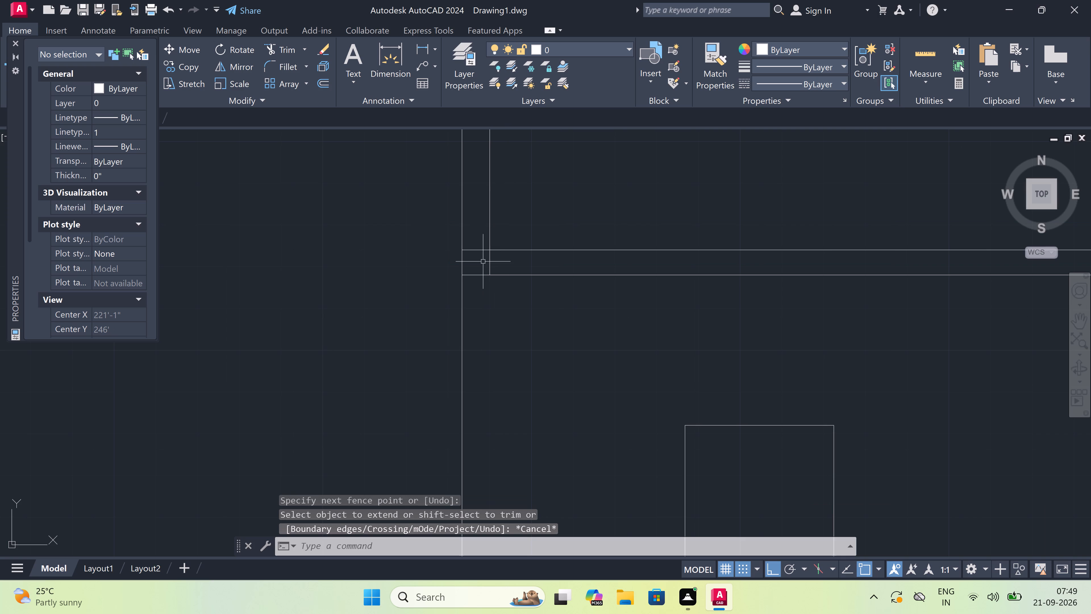
Erase the short inner vertical line at the left end of the upper storey's roof band.
left_click(489, 204)
key("Delete")
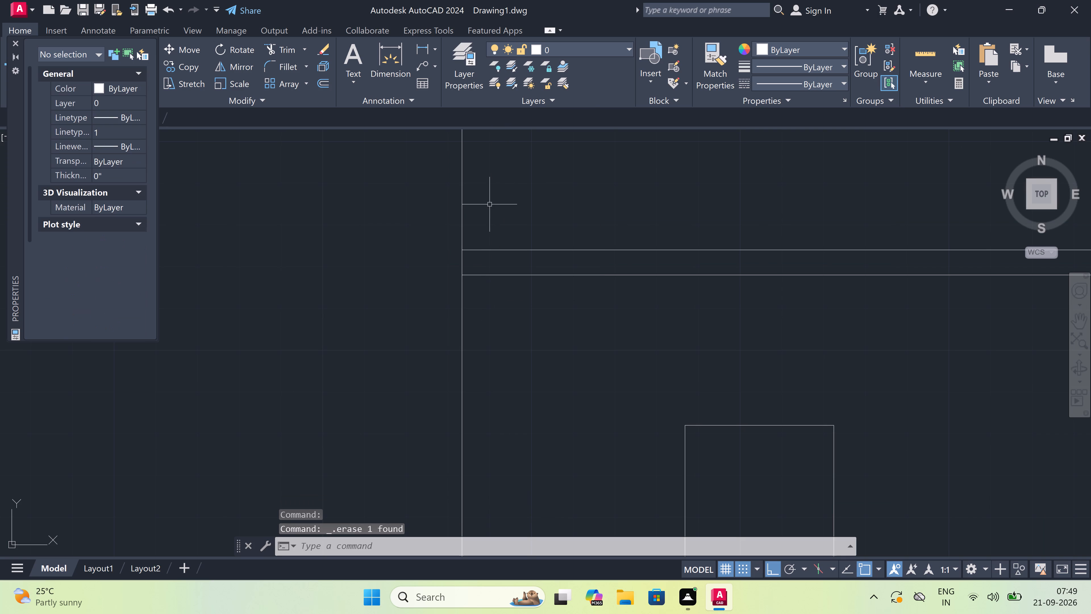
Draw a vertical line from the top of the ground storey's inner left wall line up past the upper storey's roof slab underside.
scroll(490, 204, "down", 4)
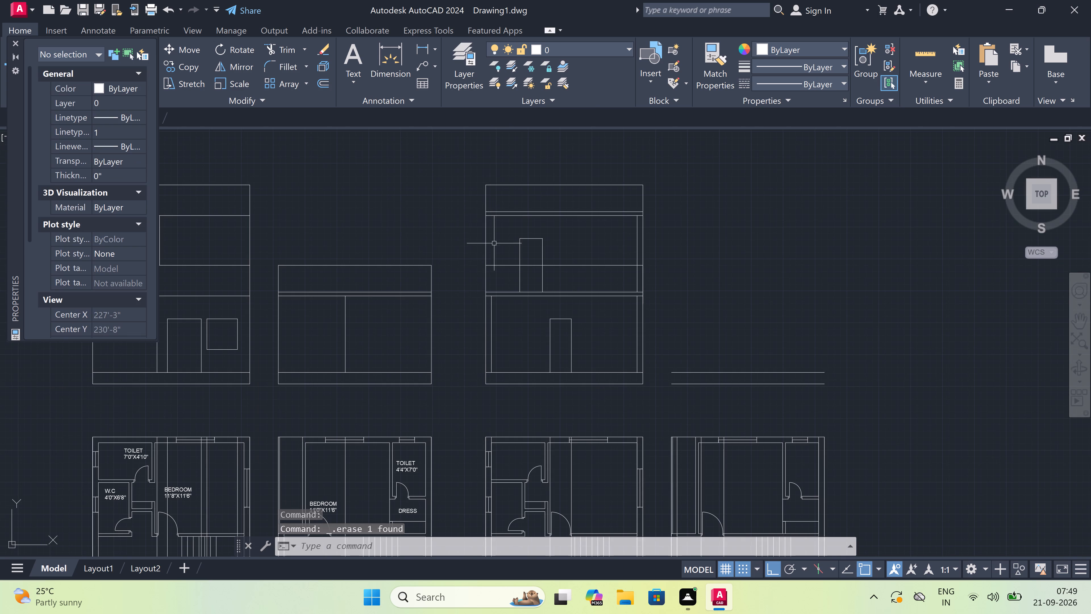
scroll(494, 243, "up", 2)
key("l")
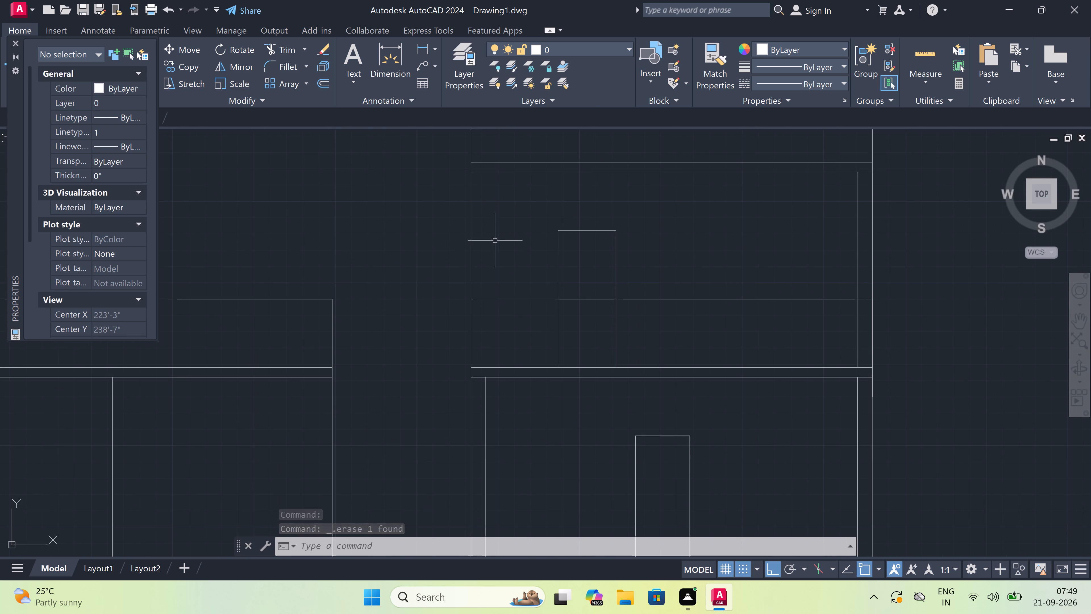
key("space")
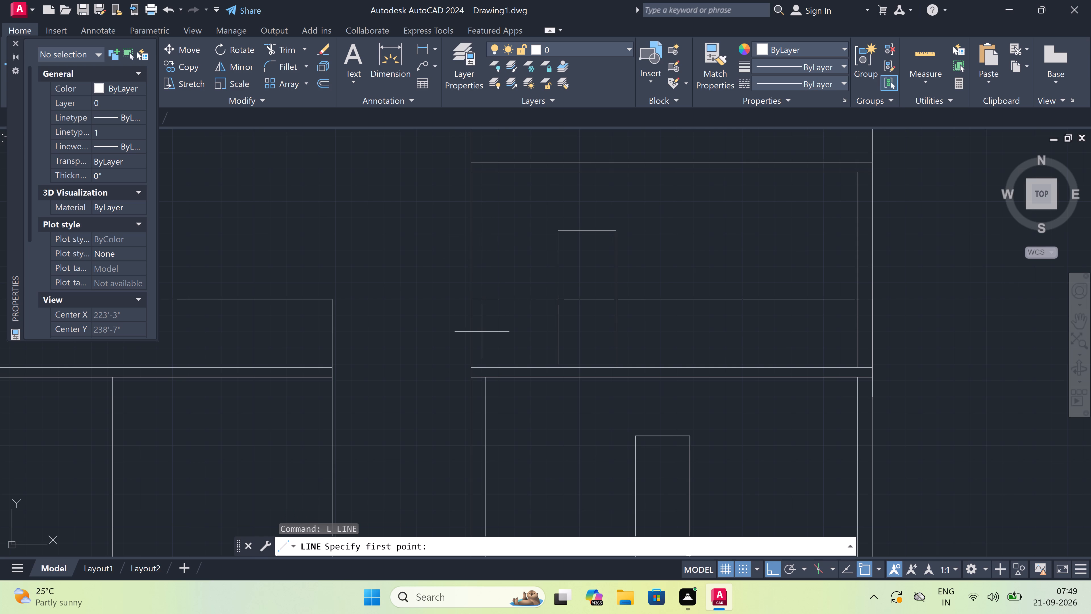
left_click(488, 376)
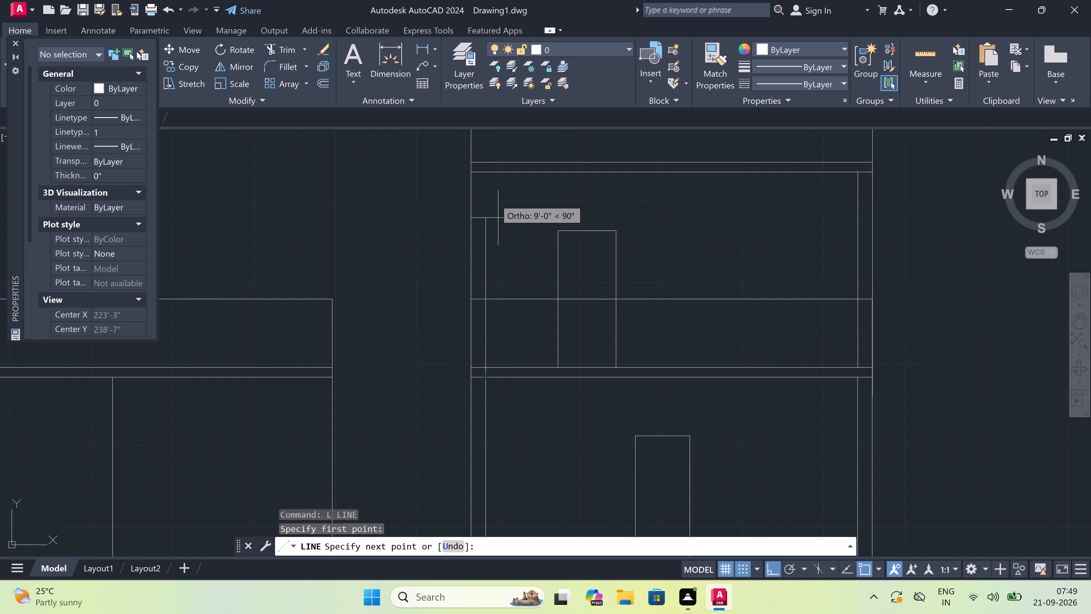
scroll(485, 163, "up", 1)
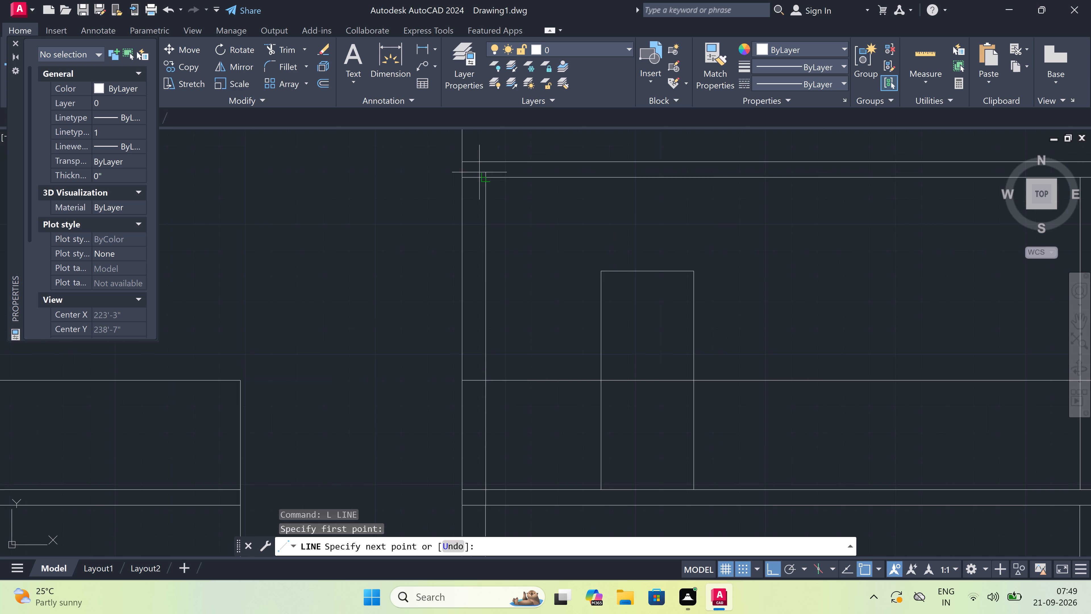
scroll(485, 163, "up", 1)
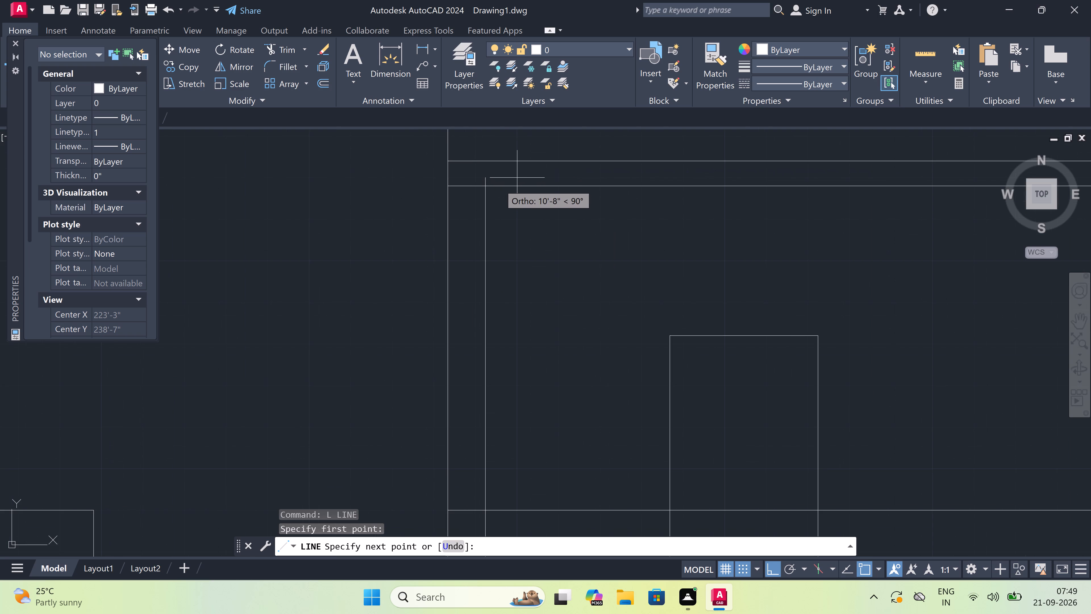
scroll(488, 195, "up", 2)
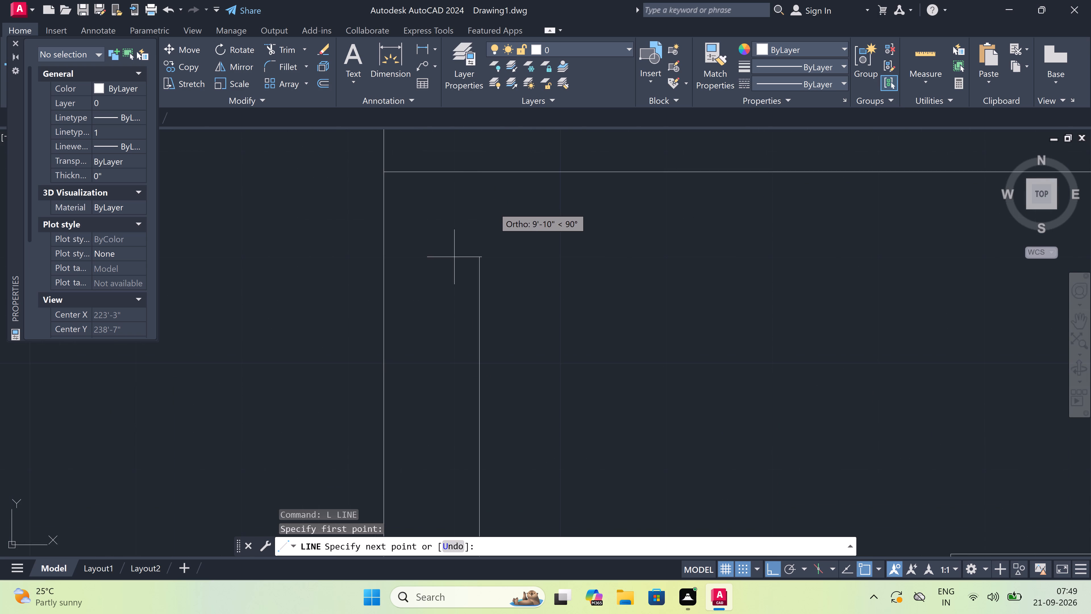
left_click(487, 184)
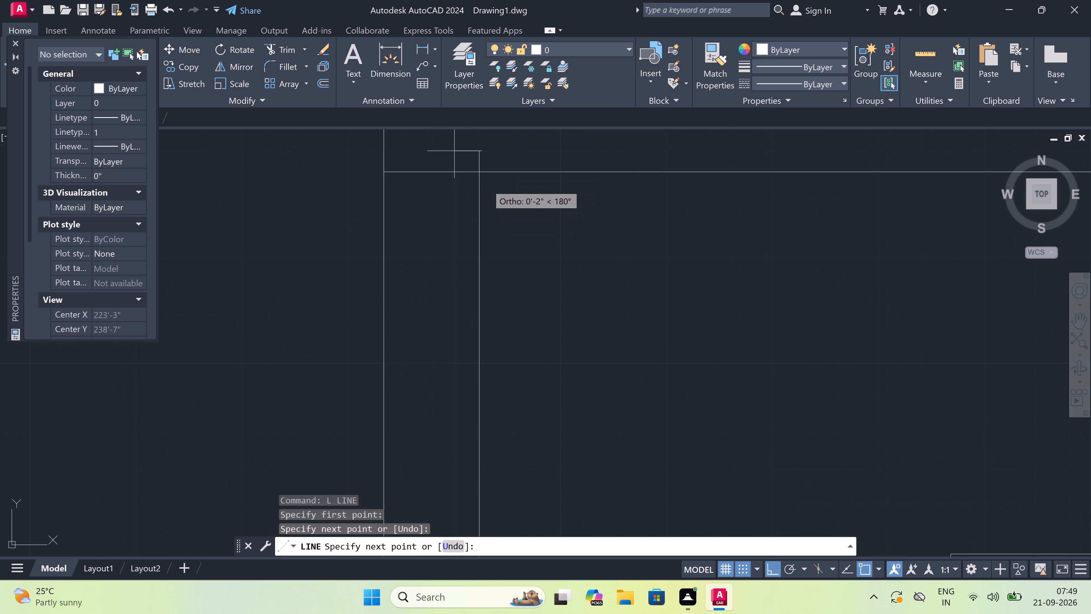
key("Escape")
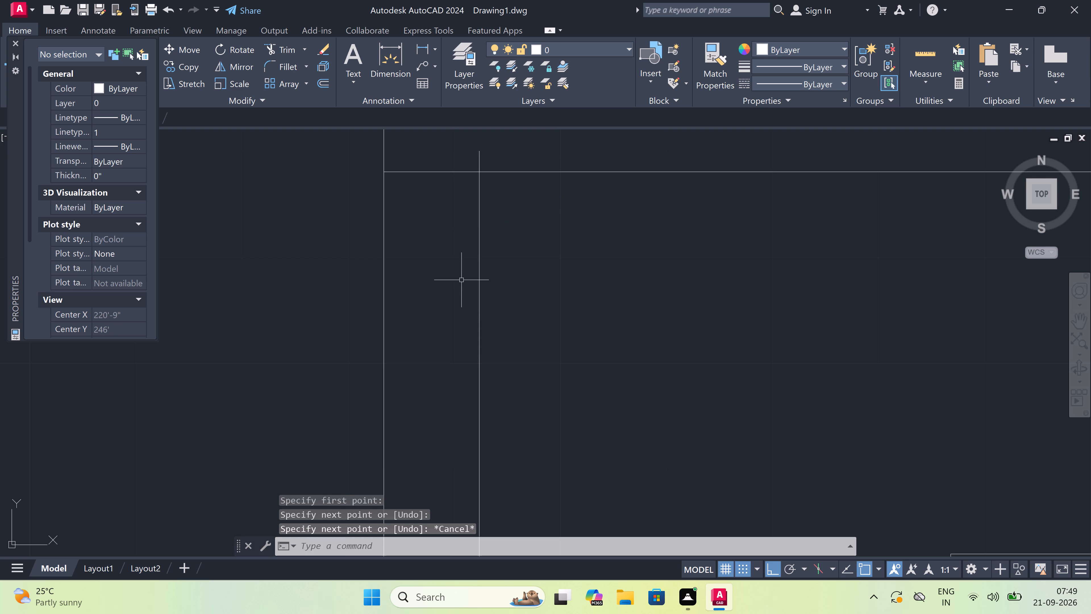
Trim the new inner wall line where it overshoots the roof slab underside and where it crosses the intermediate floor slab.
type("TR")
key("space")
scroll(478, 168, "up", 1)
left_click(478, 164)
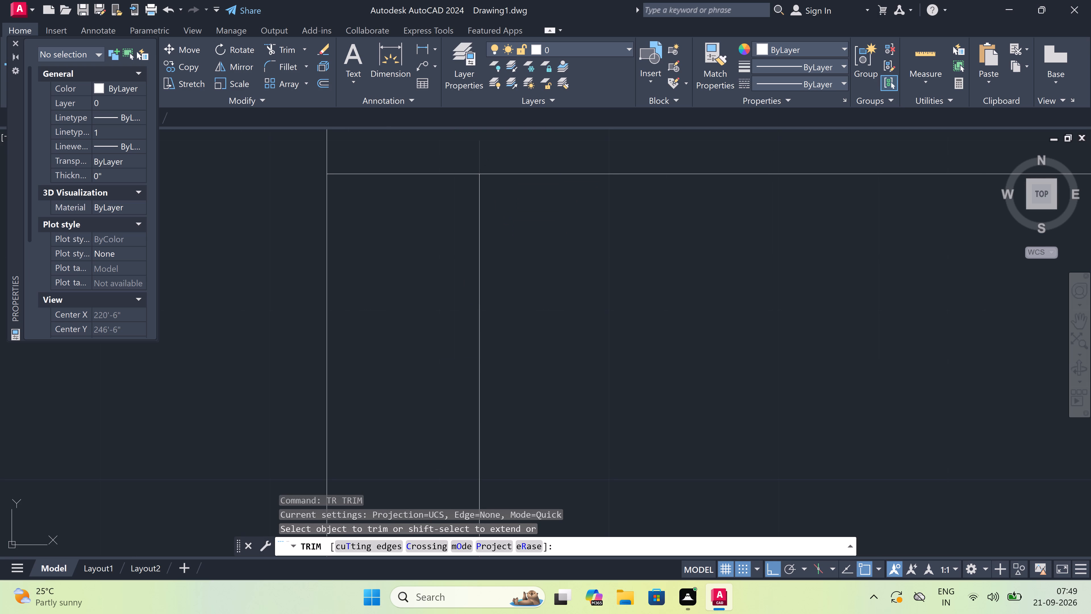
scroll(439, 181, "down", 7)
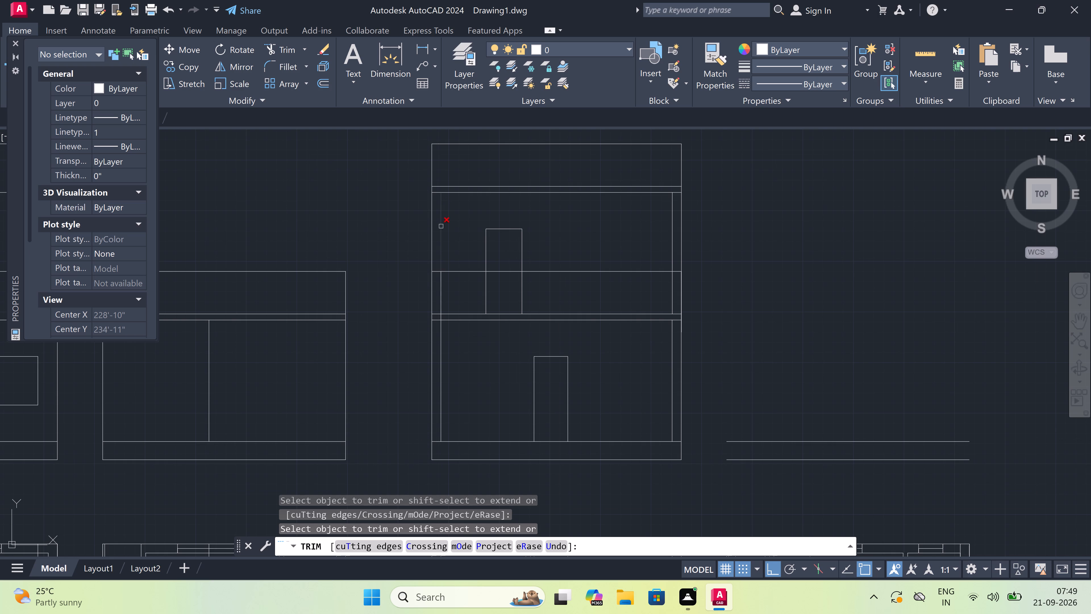
scroll(429, 329, "up", 2)
scroll(453, 306, "up", 1)
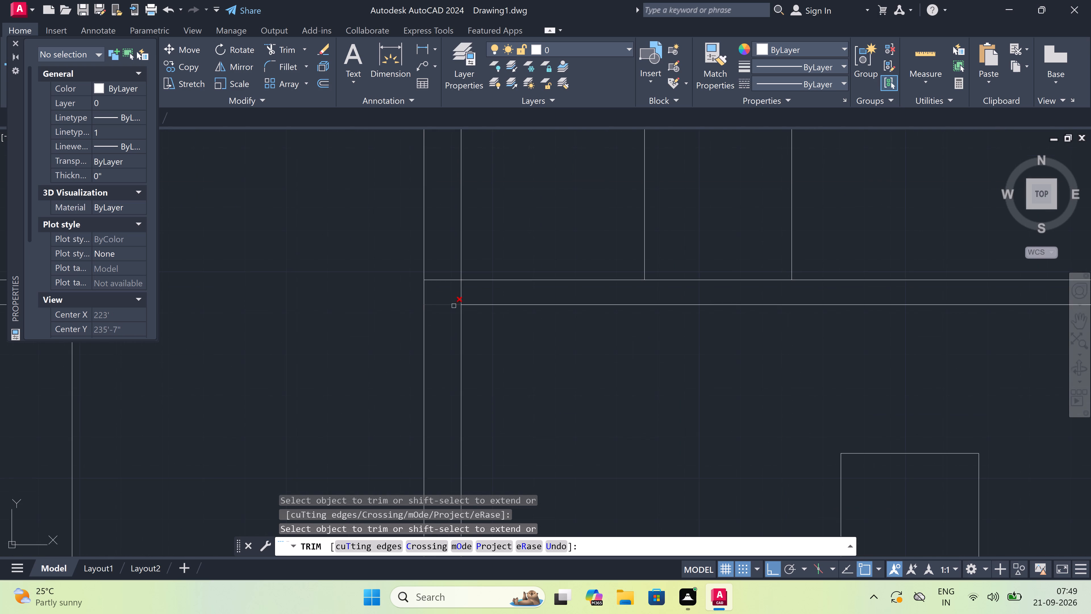
left_click(455, 293)
left_click(472, 289)
scroll(472, 289, "down", 3)
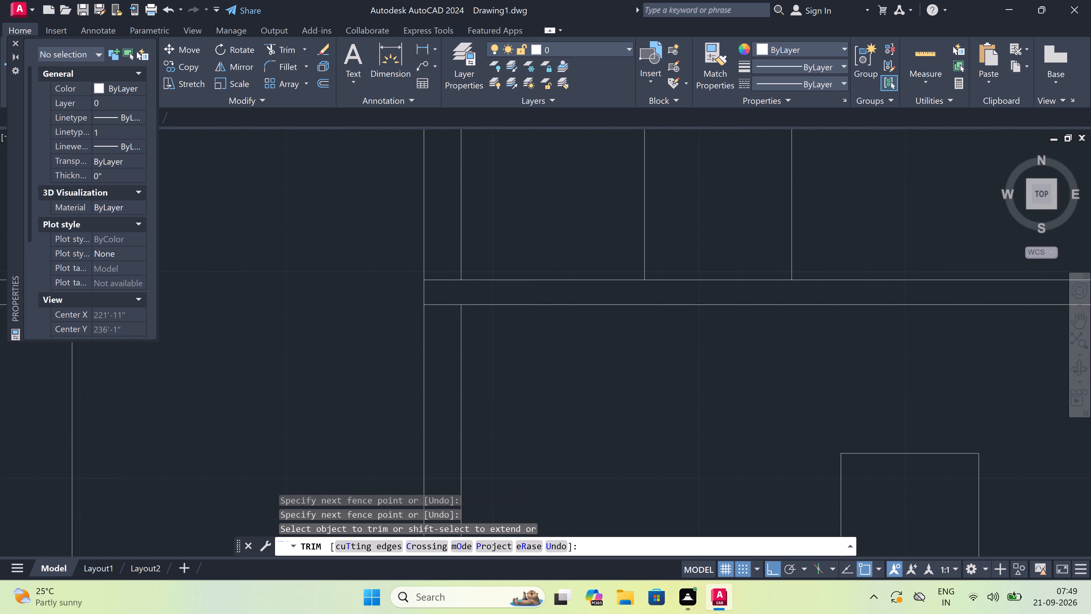
scroll(492, 246, "up", 1)
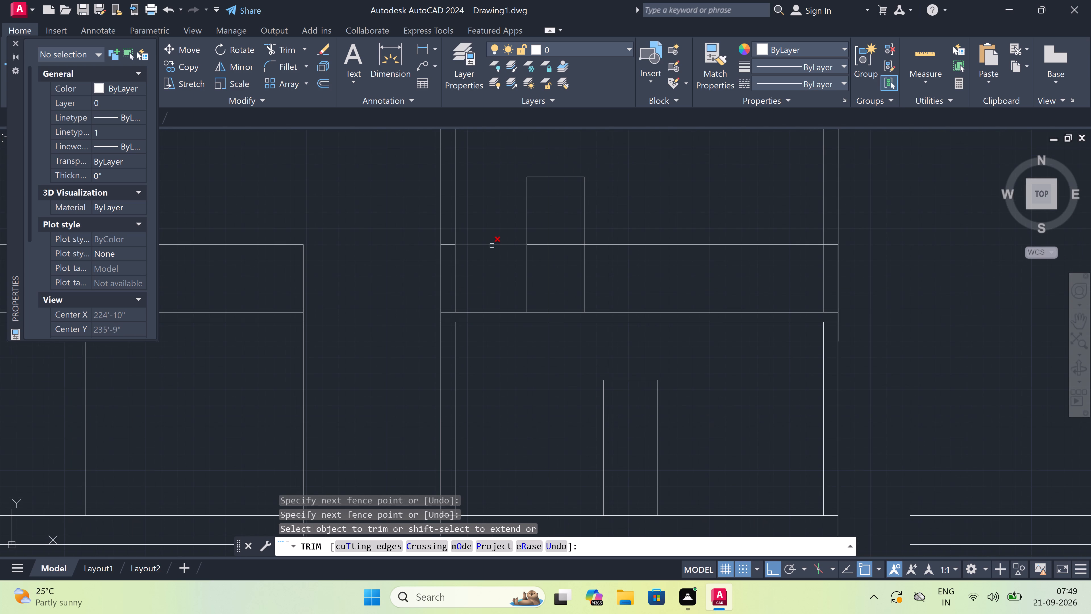
key("Escape")
Erase the horizontal line crossing the upper storey's door opening in the section outline.
left_click(498, 235)
left_click(486, 258)
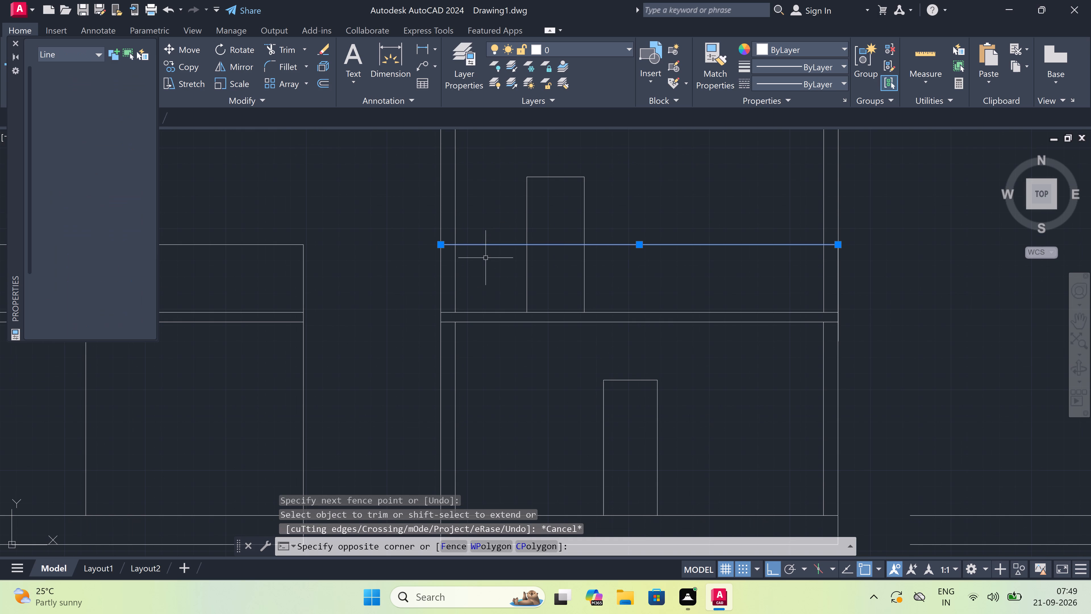
key("Delete")
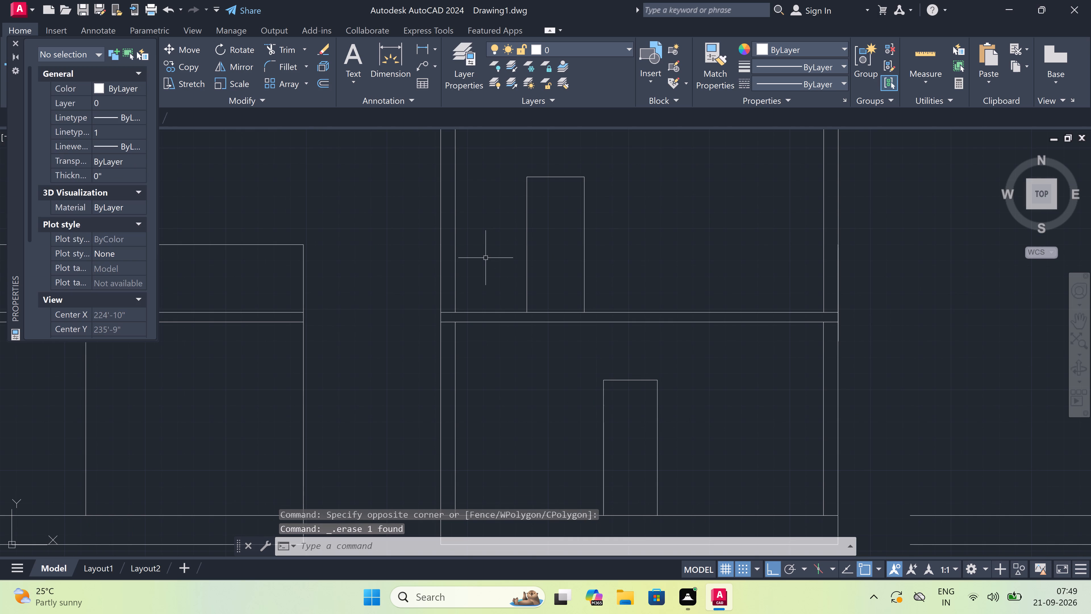
Erase the leftover outline above the labelled first floor plan, the two loose base lines beside the section, and all long vertical projection lines.
scroll(486, 258, "down", 3)
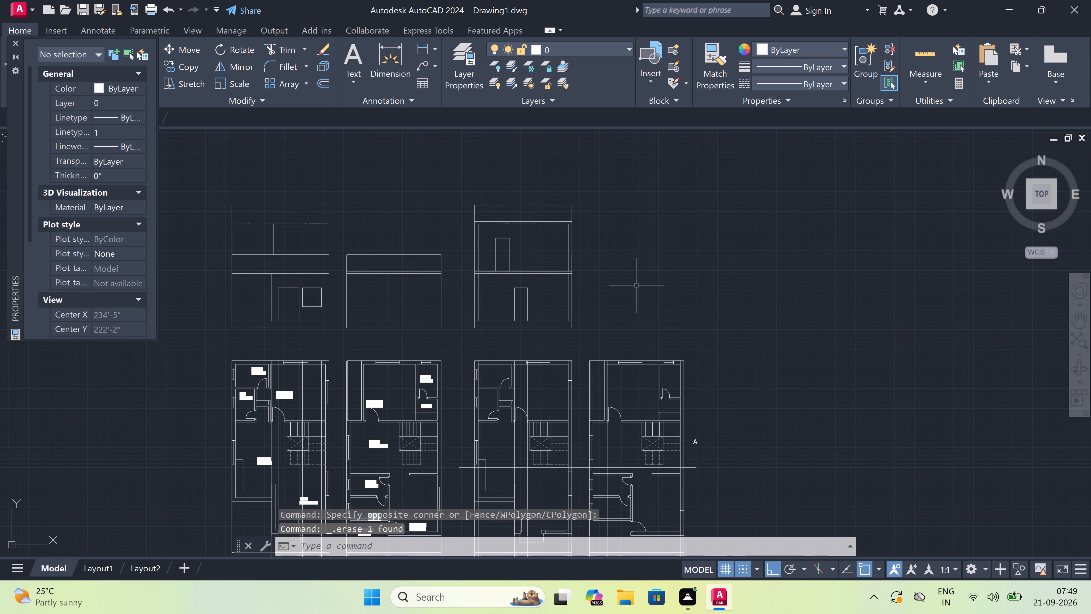
left_click(669, 292)
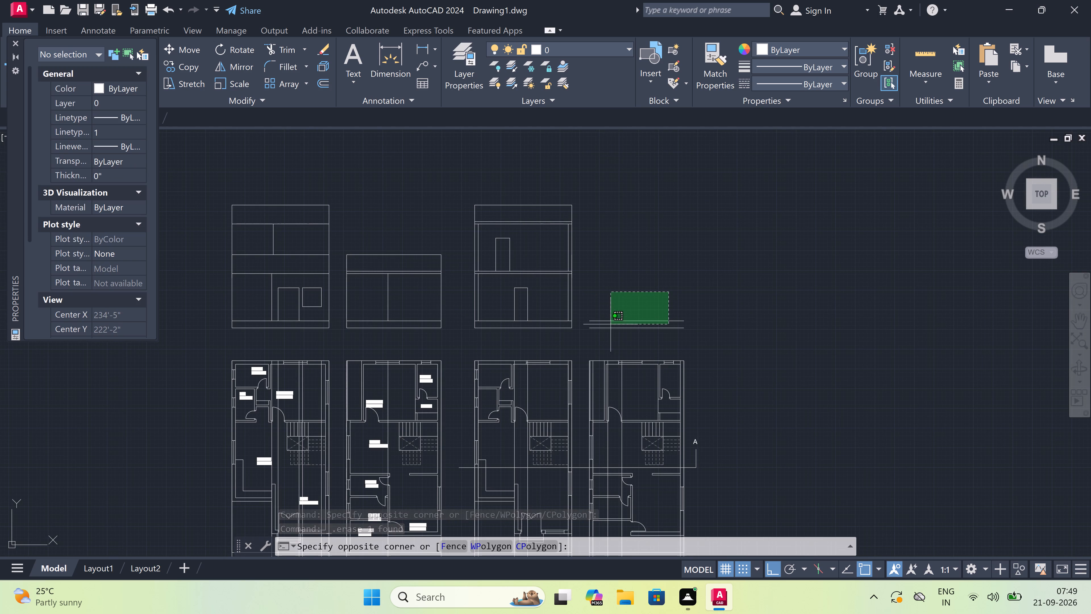
left_click(608, 328)
scroll(608, 327, "down", 2)
scroll(516, 316, "up", 2)
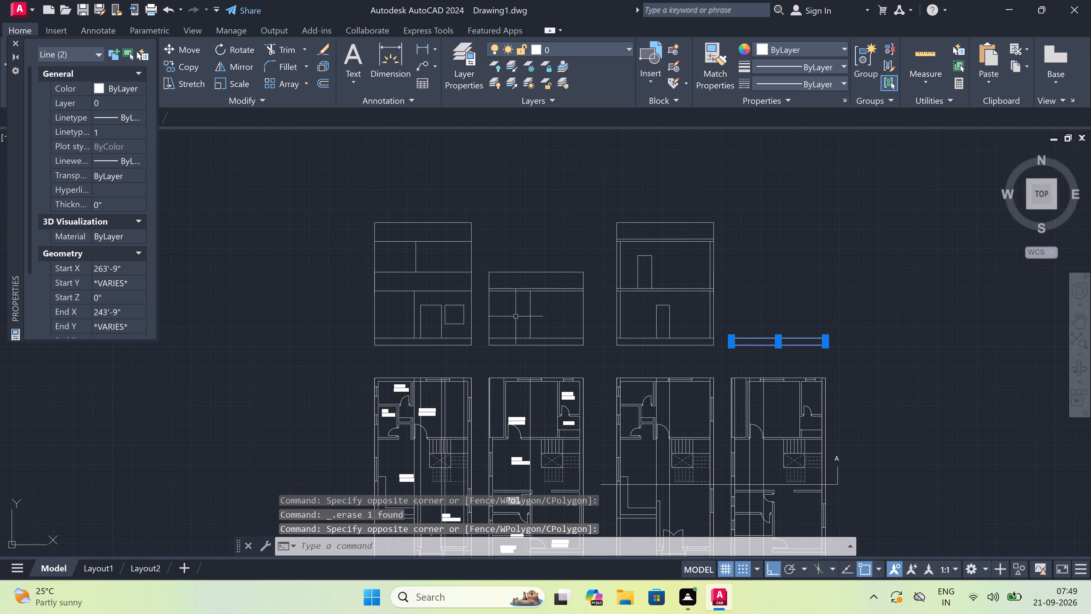
scroll(571, 277, "up", 2)
left_click(632, 231)
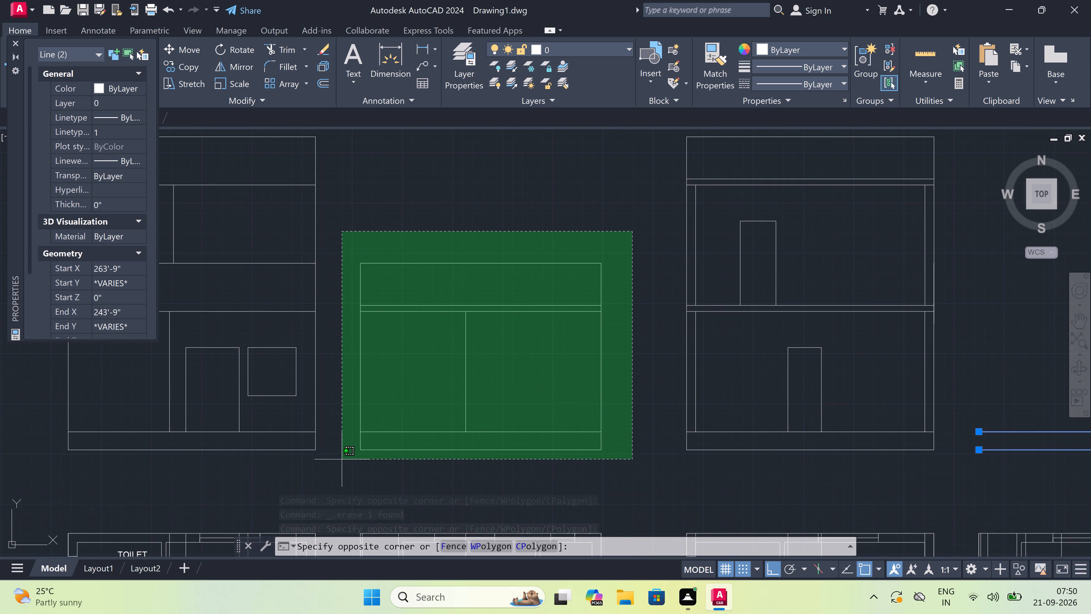
left_click(353, 455)
scroll(414, 350, "down", 7)
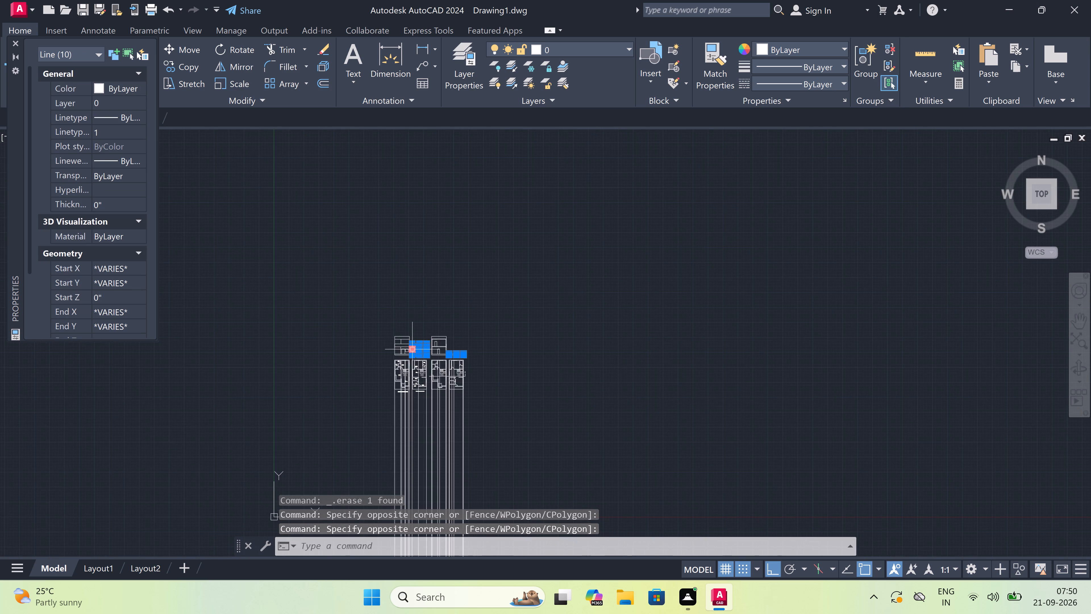
scroll(391, 407, "up", 3)
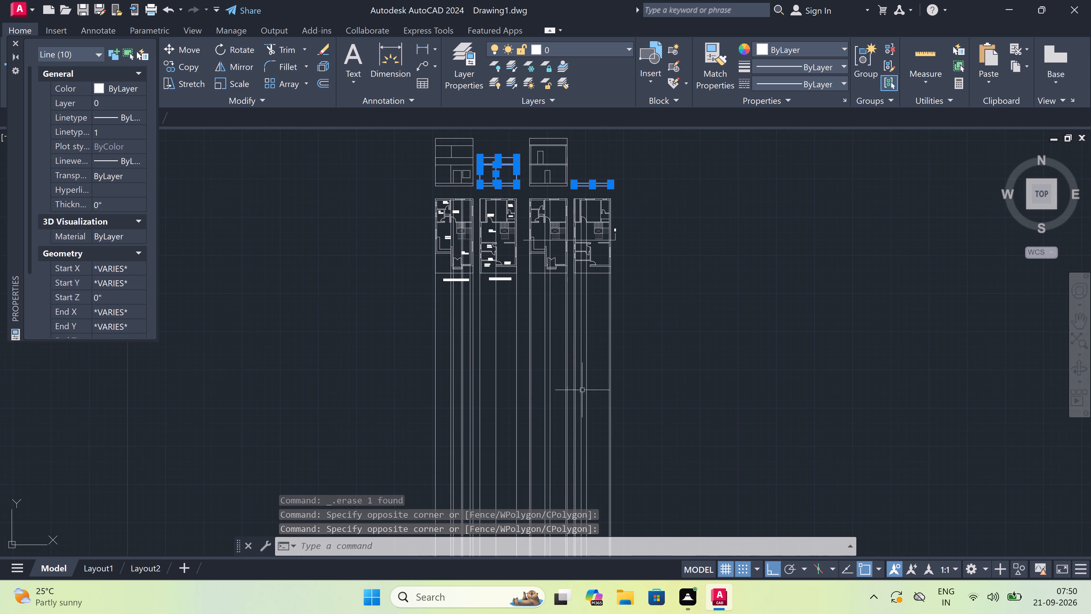
left_click_drag(641, 347, 638, 352)
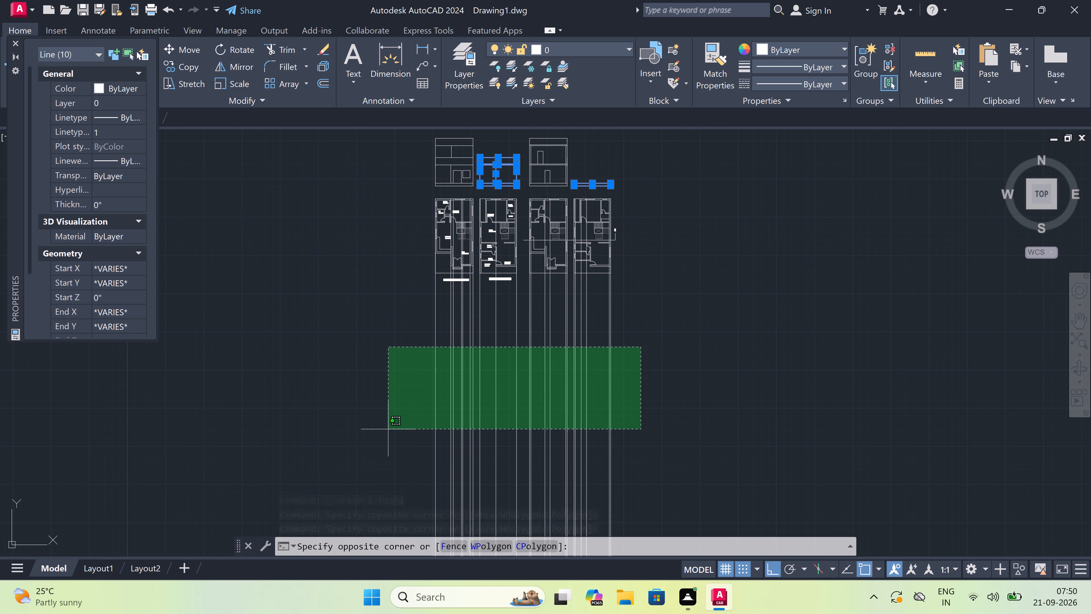
left_click(388, 429)
key("Delete")
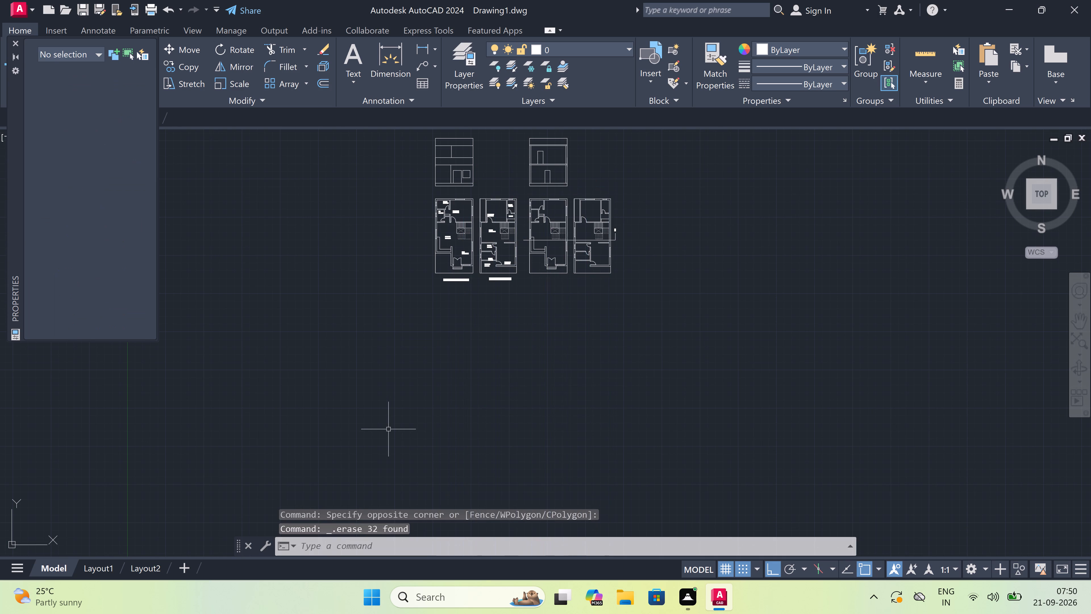
Place a multiline text object below the ground storey of the elevation outline, with the letter F as its content.
scroll(390, 429, "down", 1)
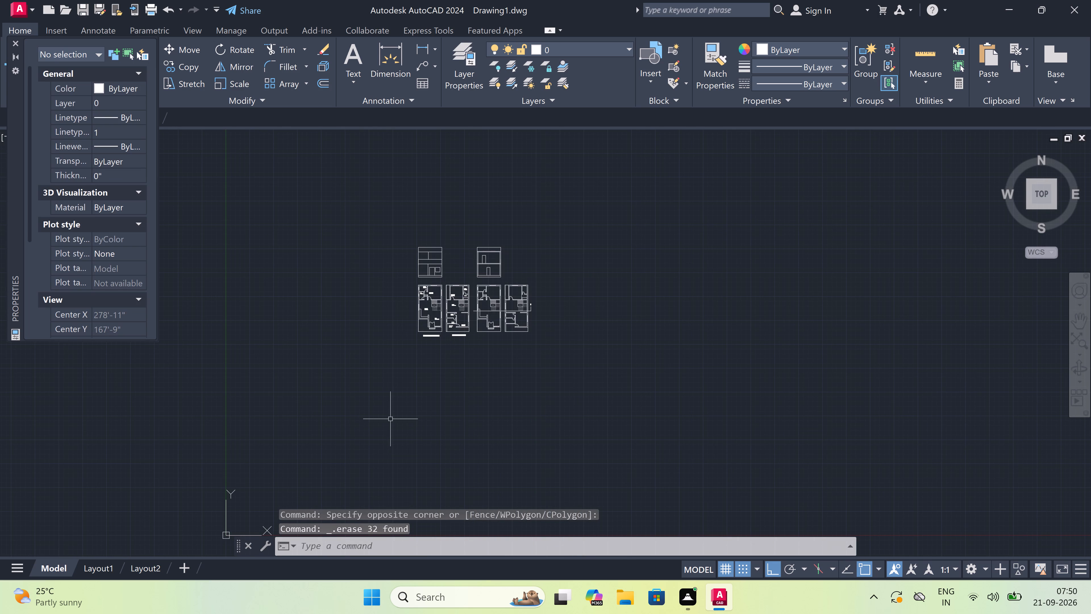
scroll(430, 286, "up", 3)
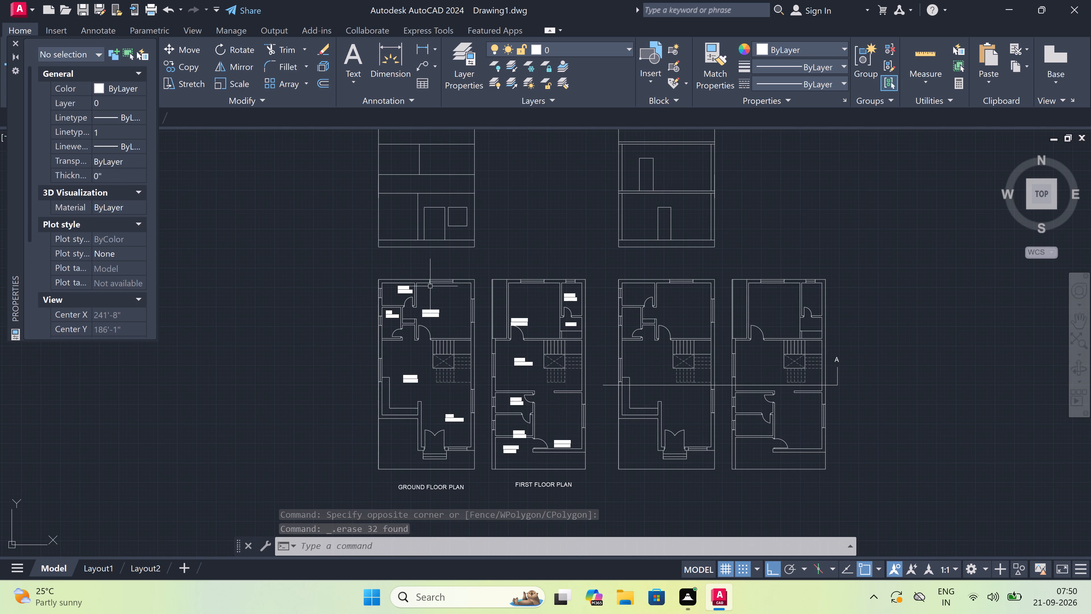
scroll(413, 242, "up", 3)
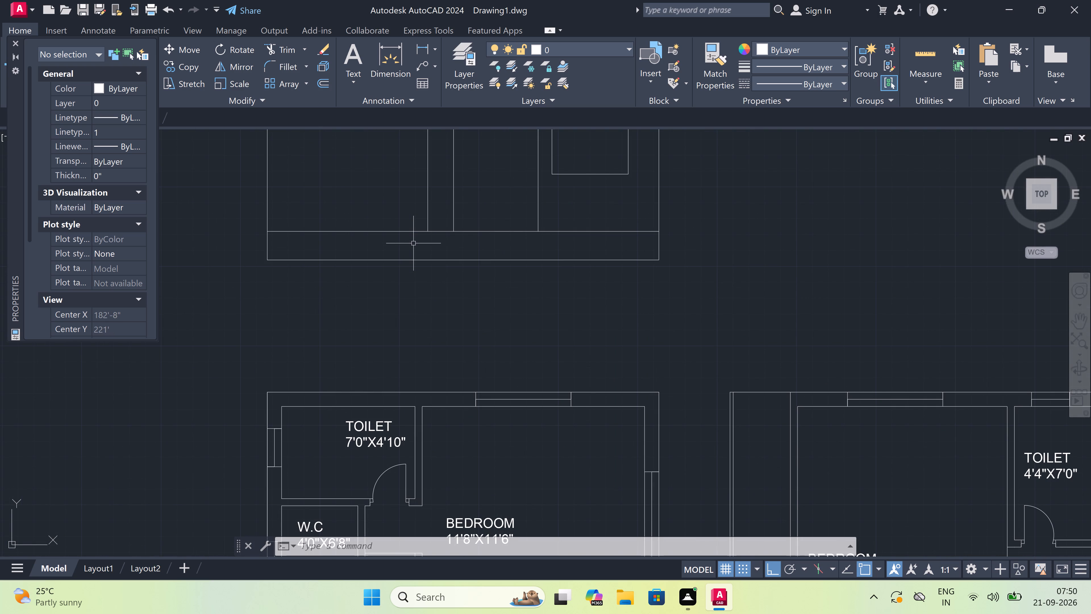
type("MT")
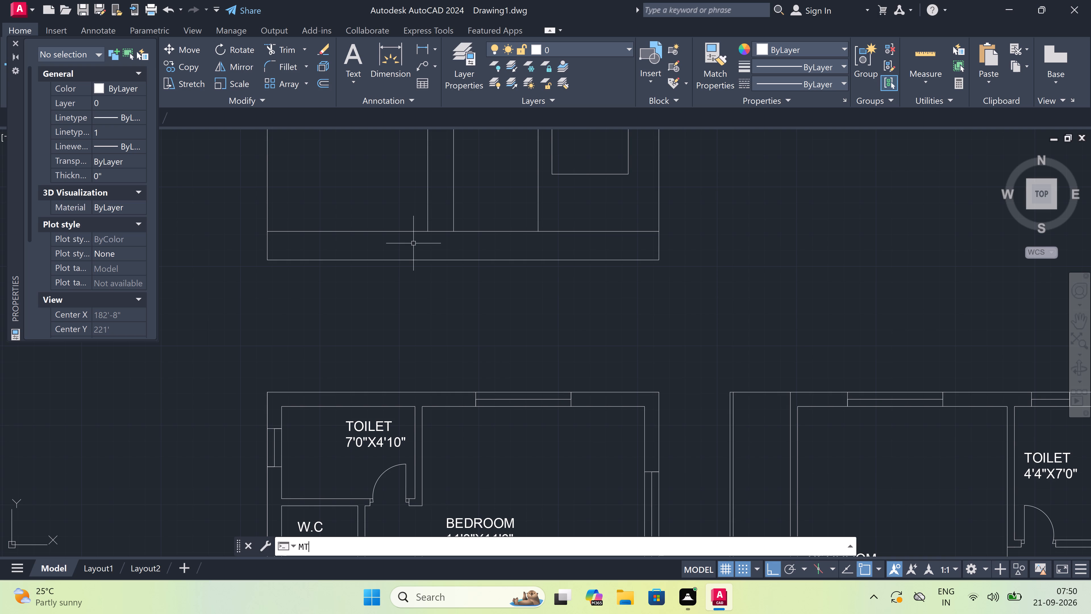
key("space")
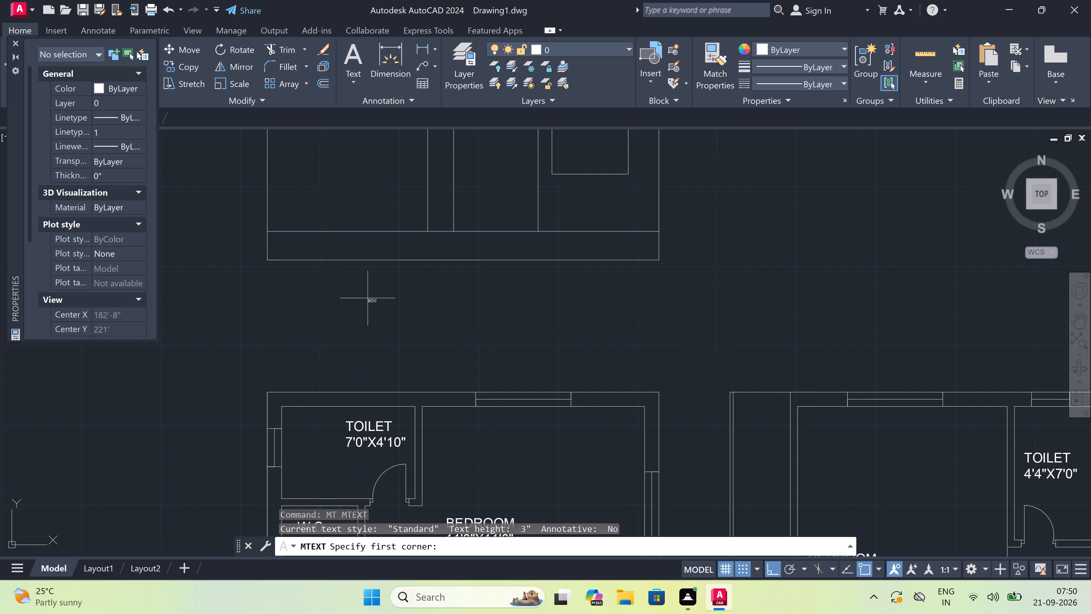
left_click(340, 294)
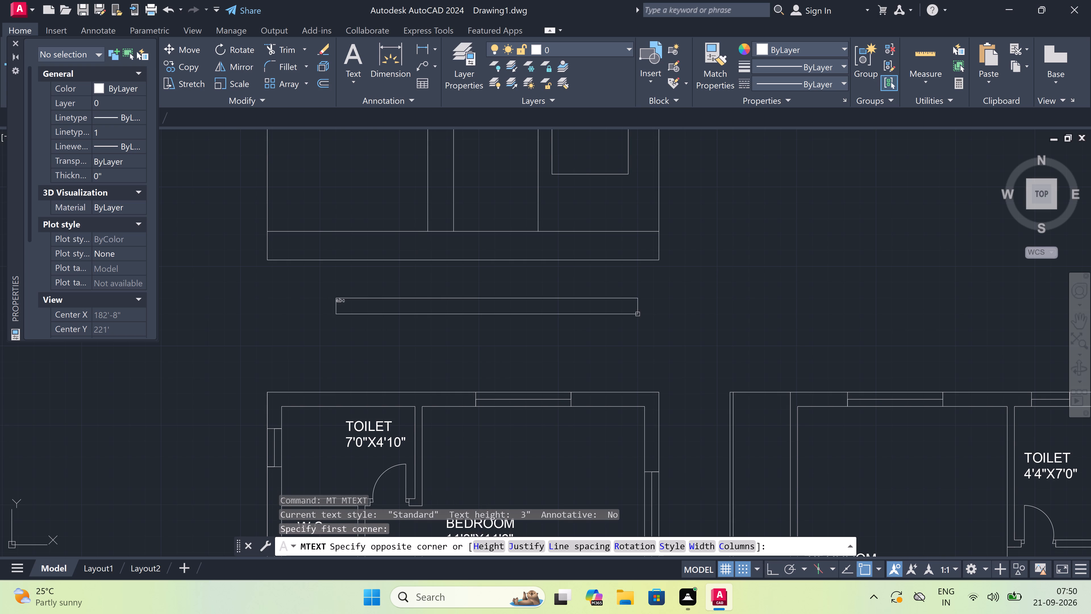
left_click(664, 310)
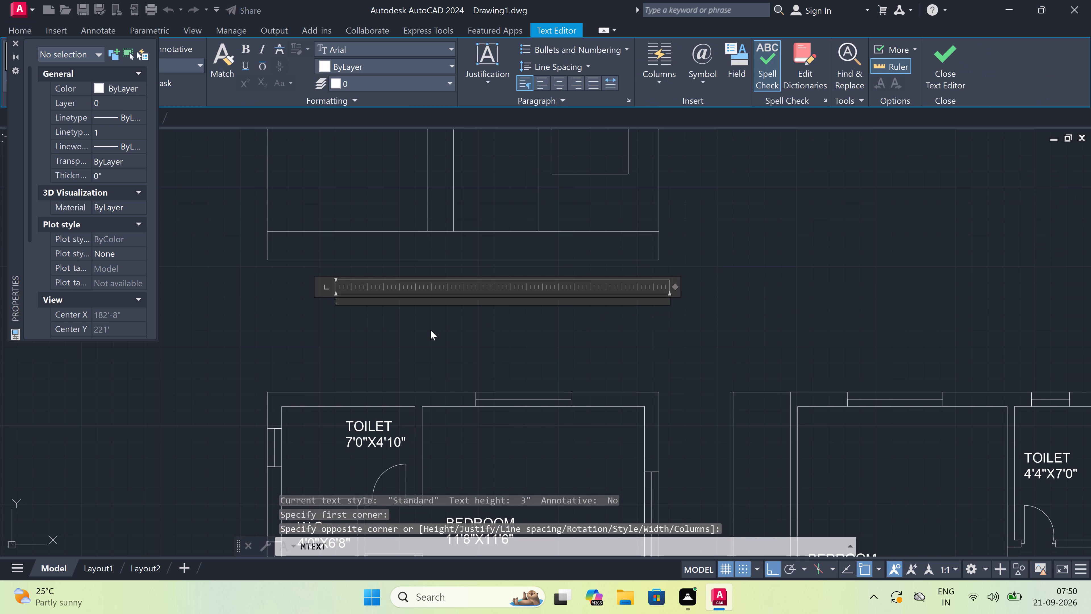
key("f")
left_click(438, 319)
key("i")
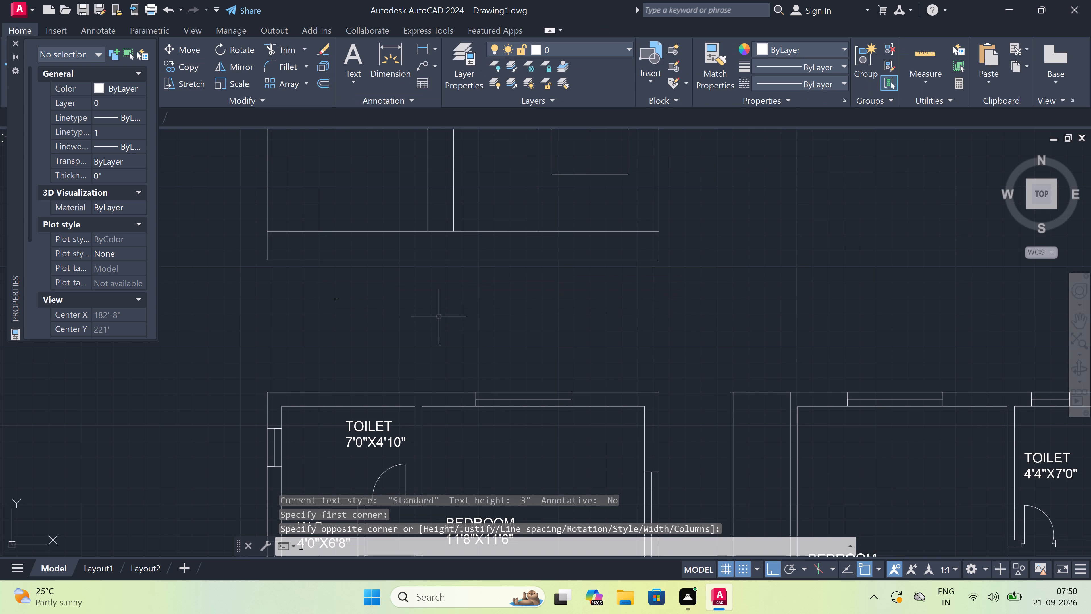
left_click(338, 298)
left_click(338, 298)
double_click(337, 302)
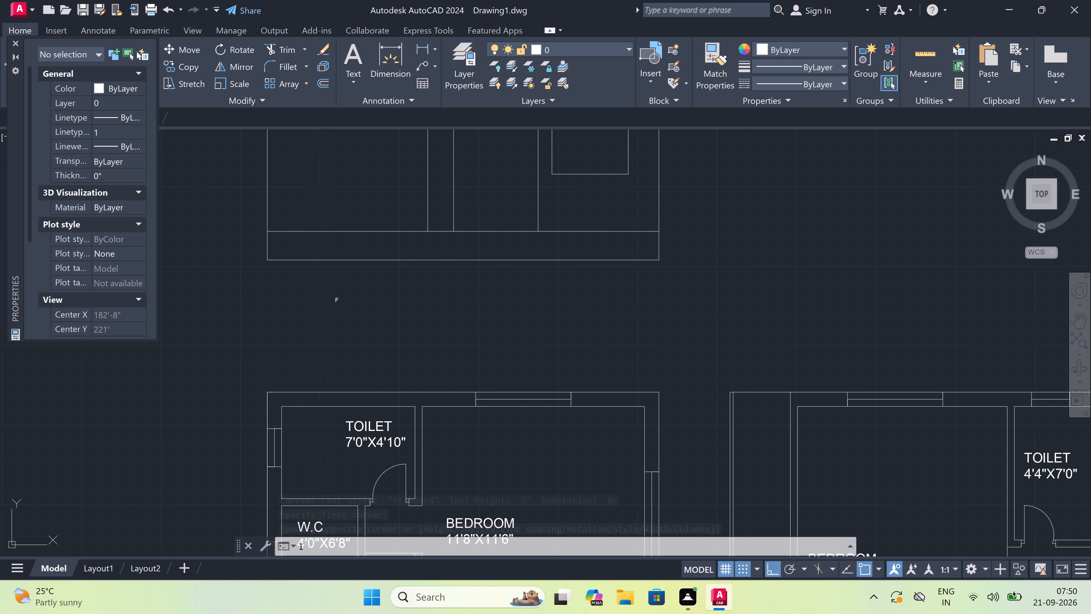
key("Escape")
Replace the content of the small text below the elevation outline with ELEVATION.
double_click(336, 300)
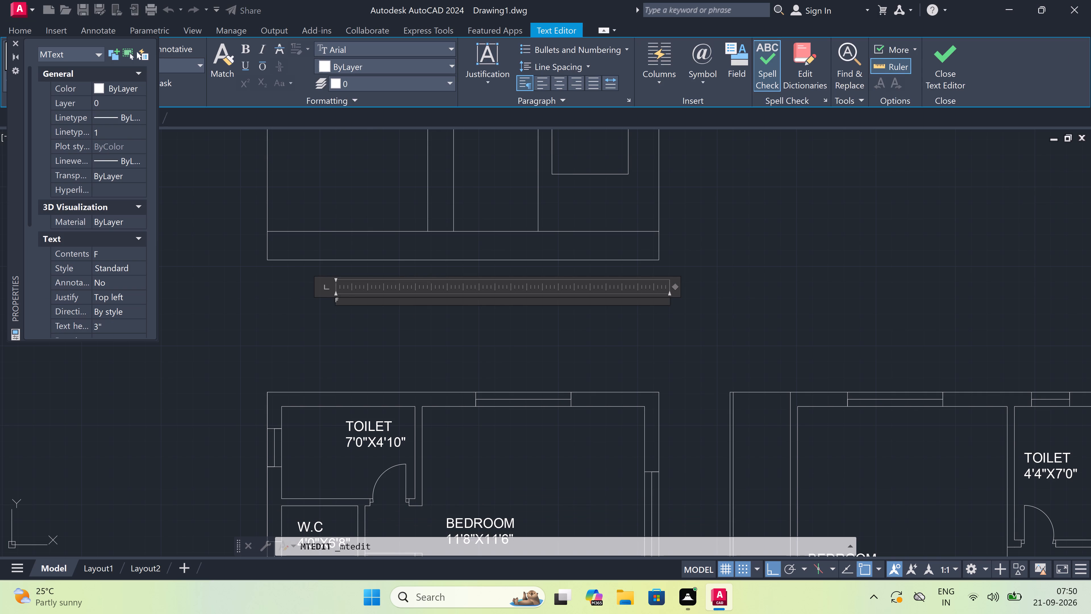
left_click(347, 301)
key("BackSpace")
scroll(345, 310, "down", 2)
scroll(344, 314, "up", 3)
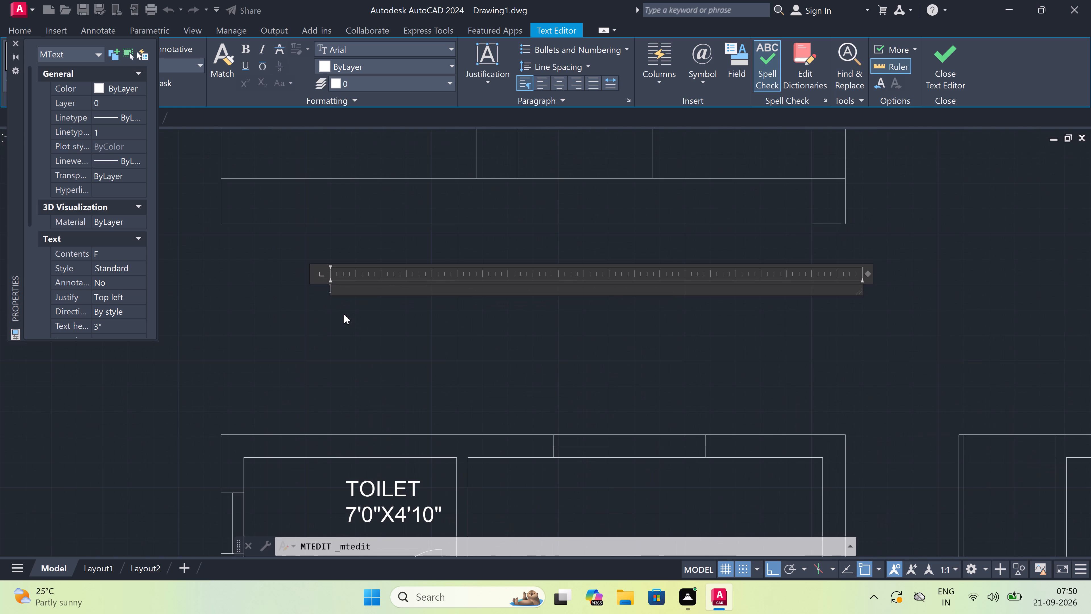
scroll(331, 306, "up", 3)
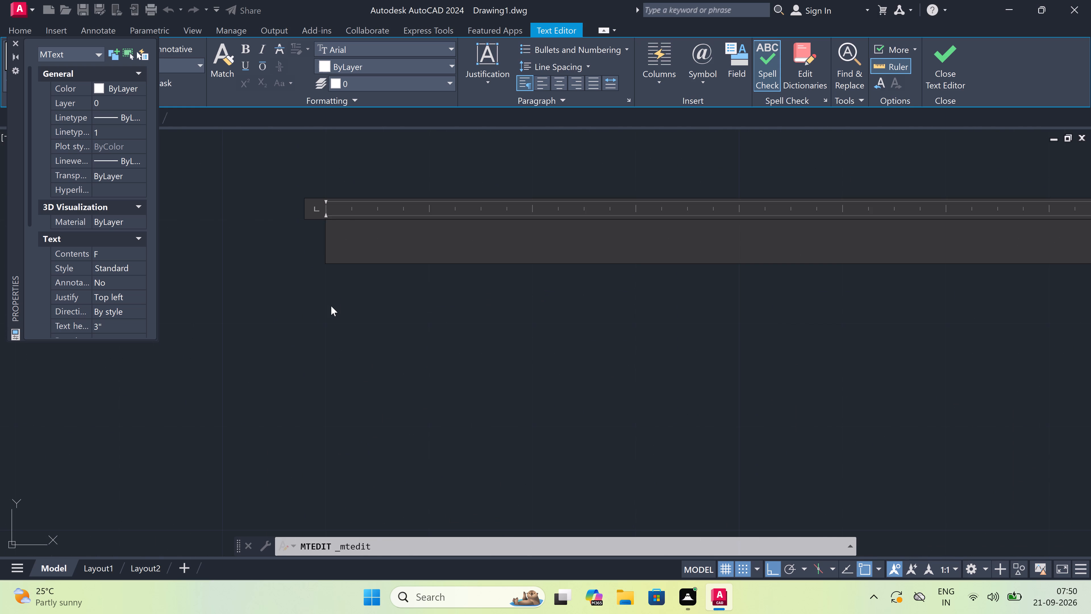
key("e")
type("LEVAT")
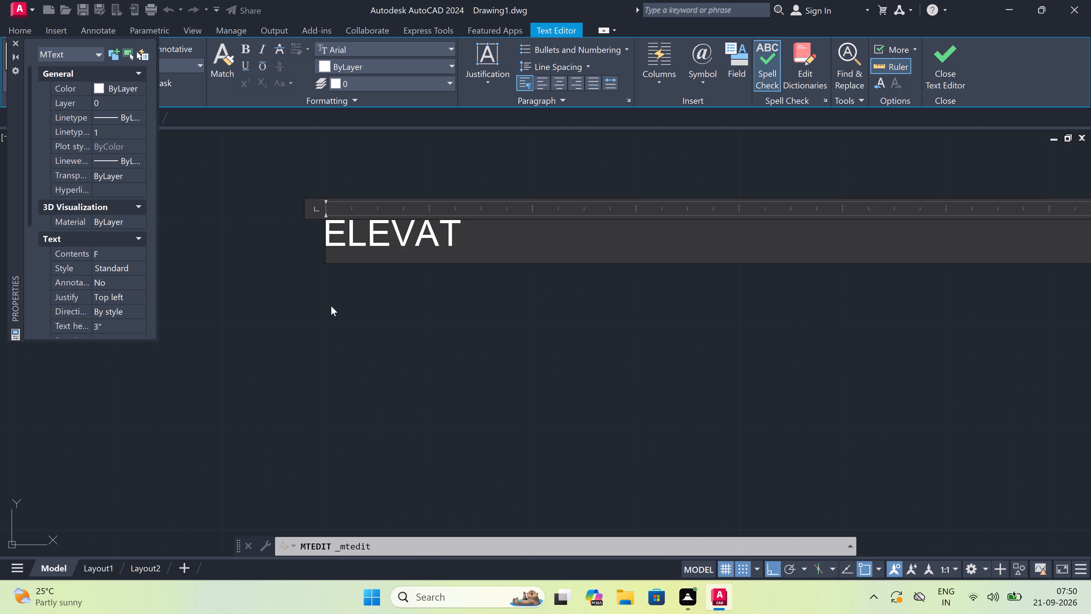
type("ION")
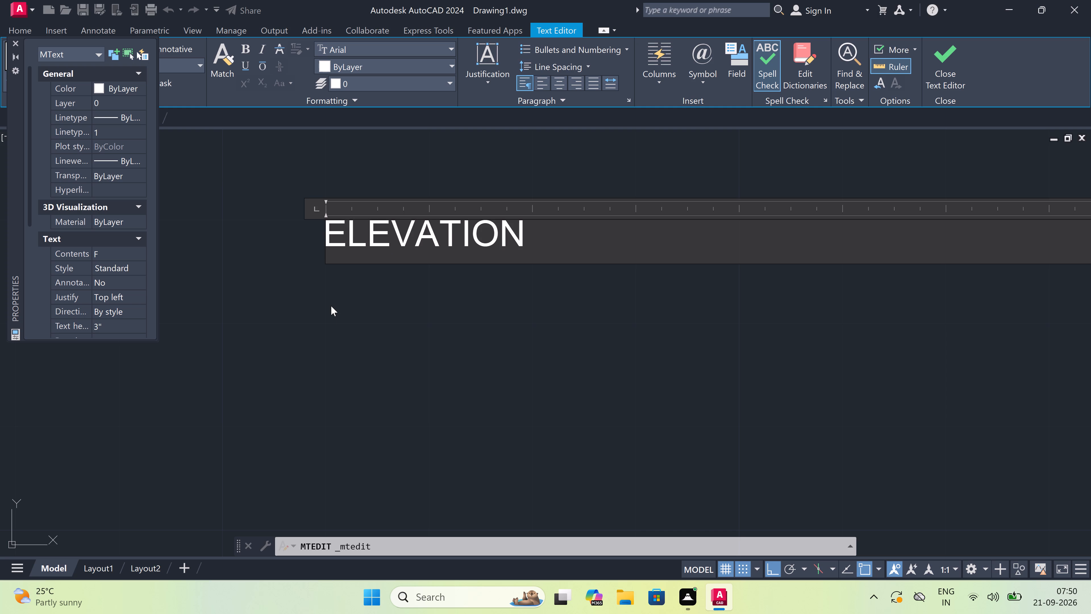
left_click(366, 321)
Add a multiline text label reading SECTION-AA below the section outline, above the unlabelled ground floor plan.
scroll(378, 328, "down", 5)
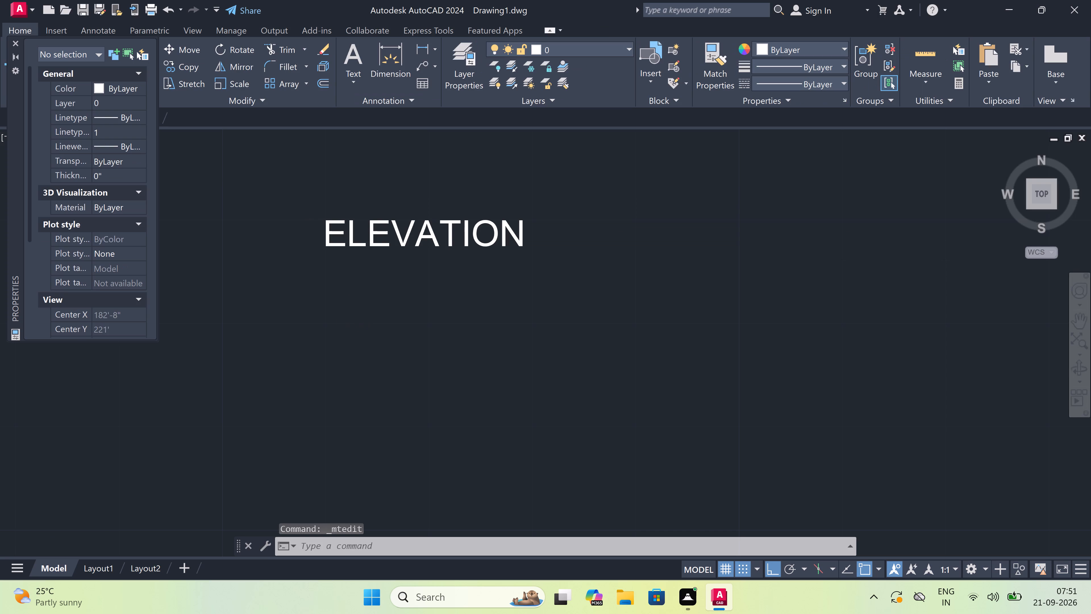
scroll(378, 329, "down", 5)
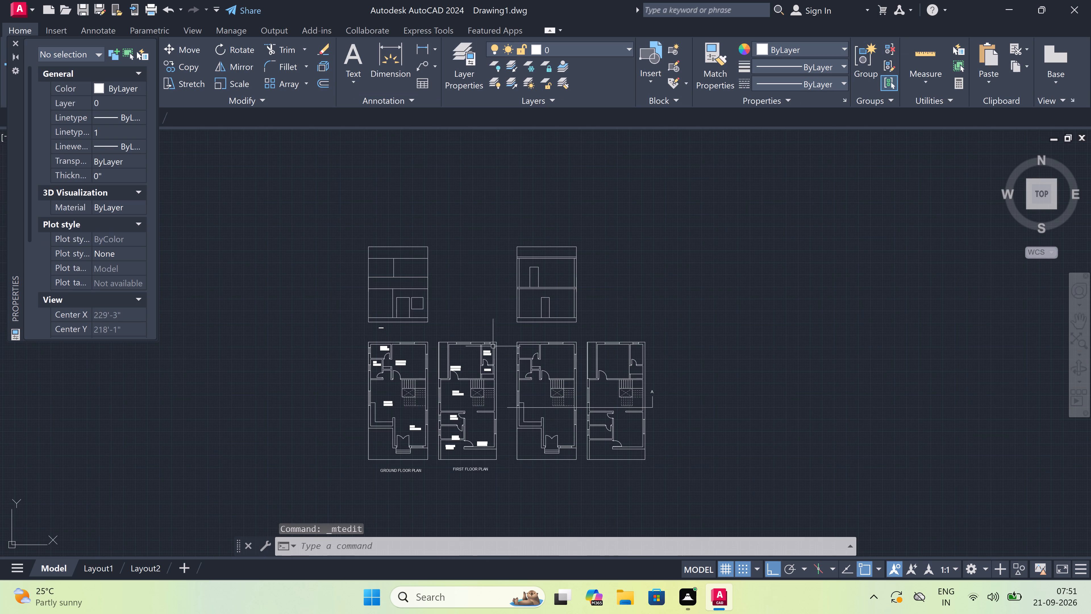
scroll(536, 334, "up", 3)
key("space")
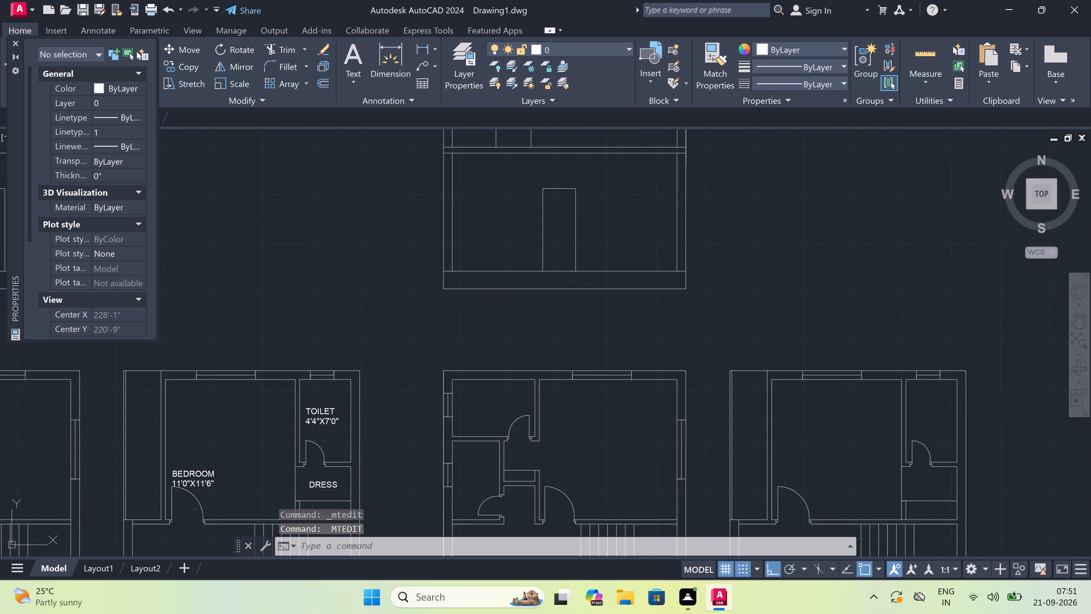
key("Escape")
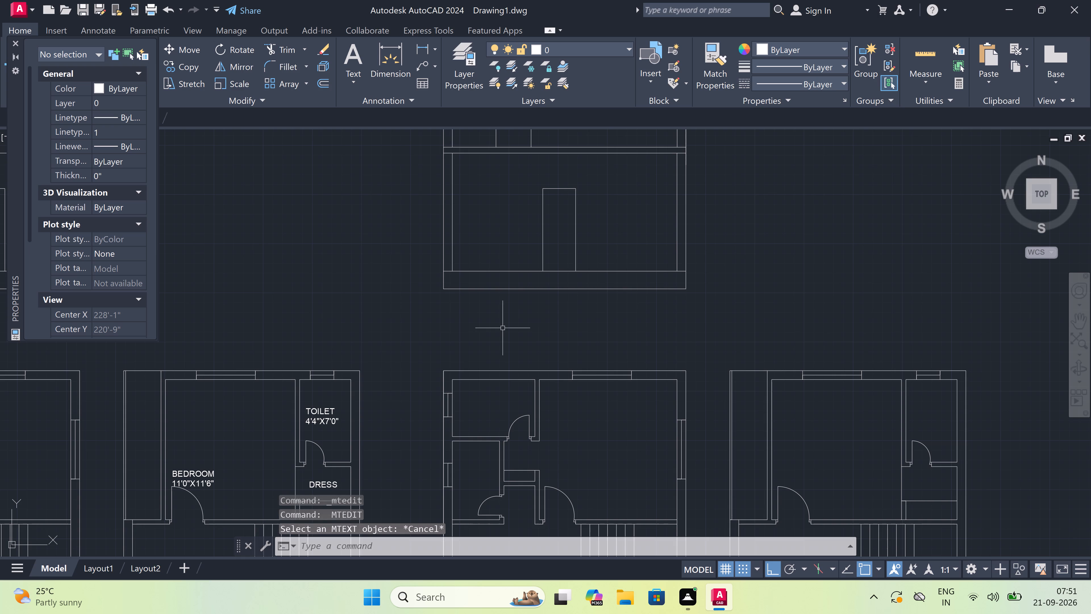
type("MT")
key("space")
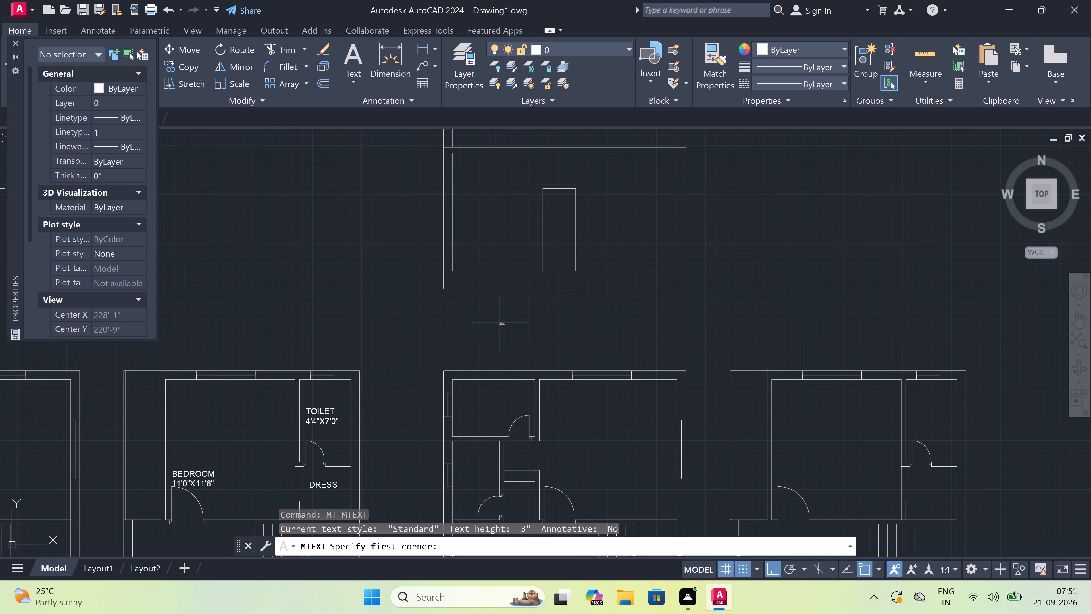
left_click(496, 319)
left_click(684, 327)
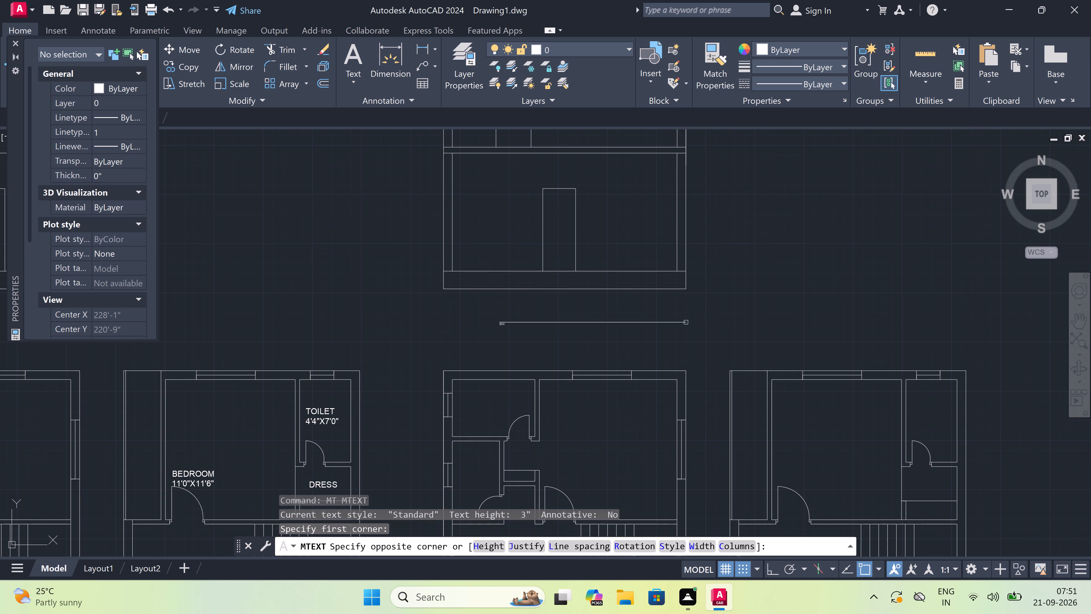
scroll(522, 335, "up", 1)
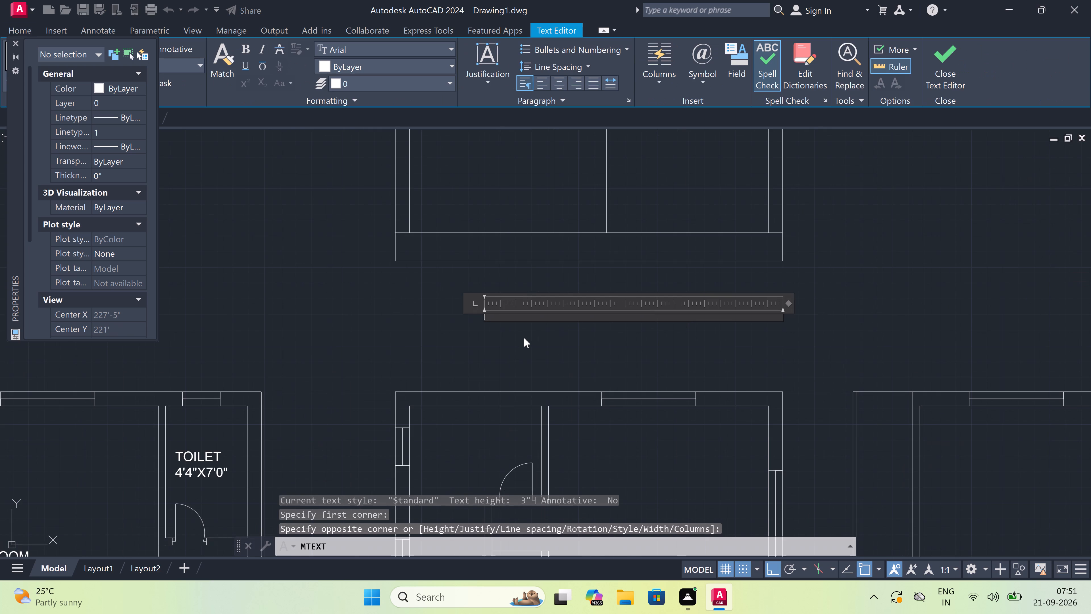
key("s")
key("e")
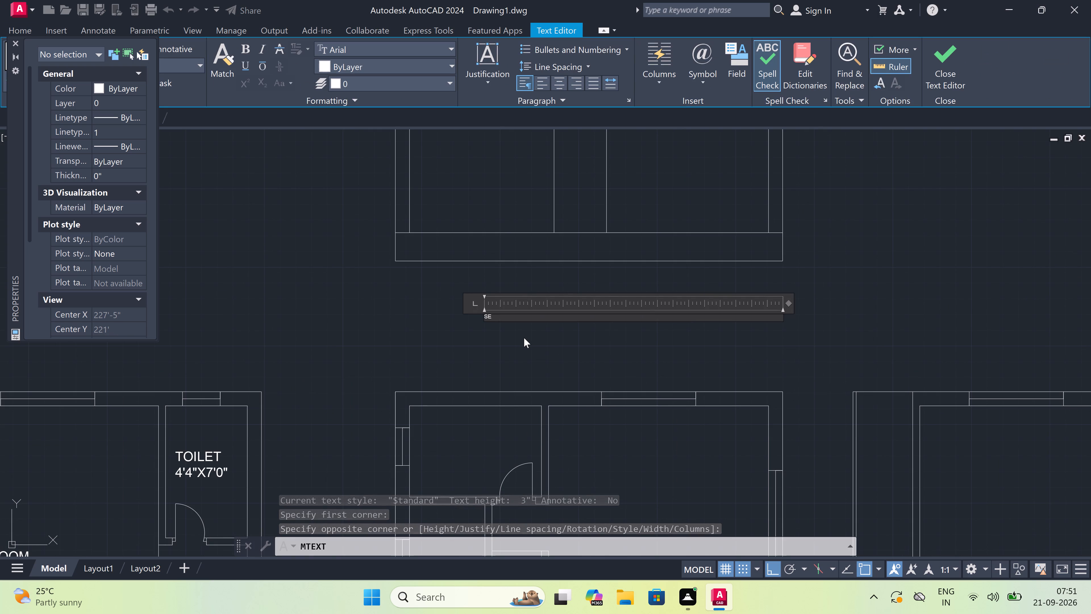
type("CTION")
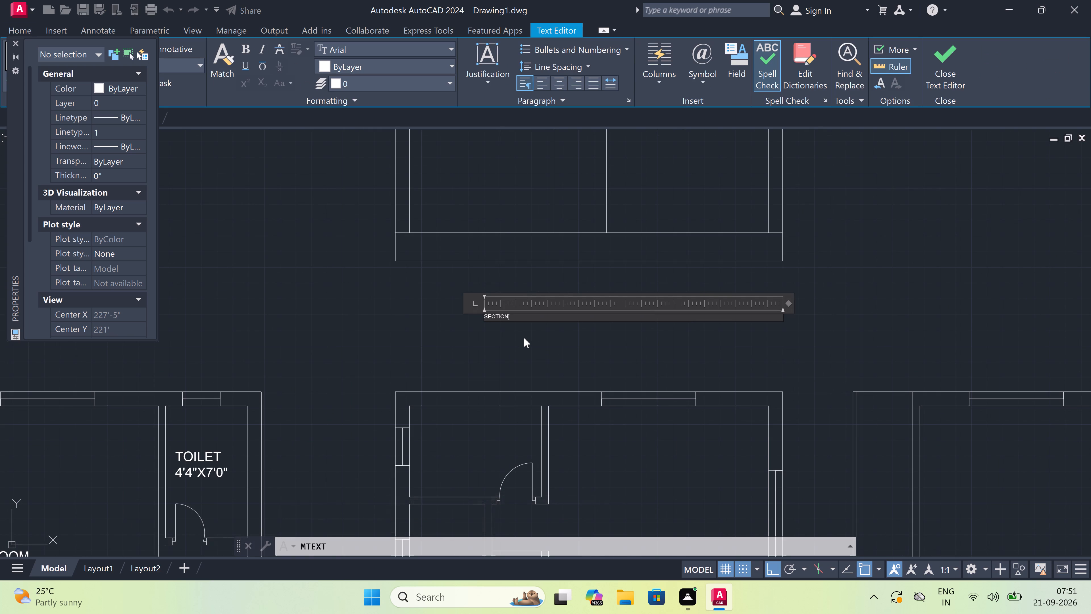
key("minus")
key("a")
key("a")
left_click(497, 336)
Set the text height of both the SECTION-AA and ELEVATION labels to 1'.
left_click(523, 304)
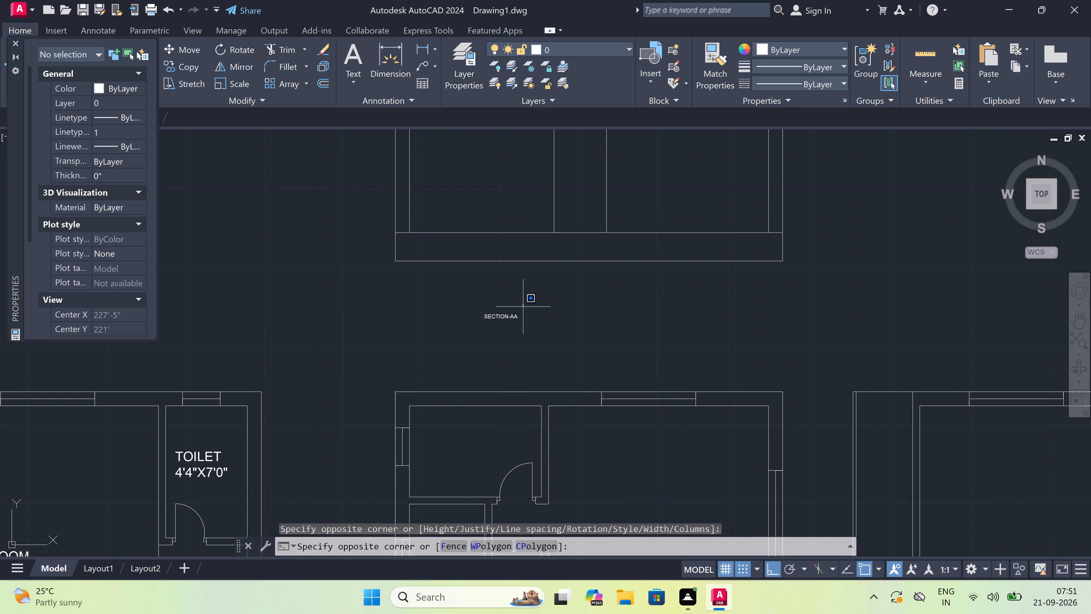
left_click(442, 336)
scroll(442, 336, "down", 3)
scroll(321, 329, "down", 2)
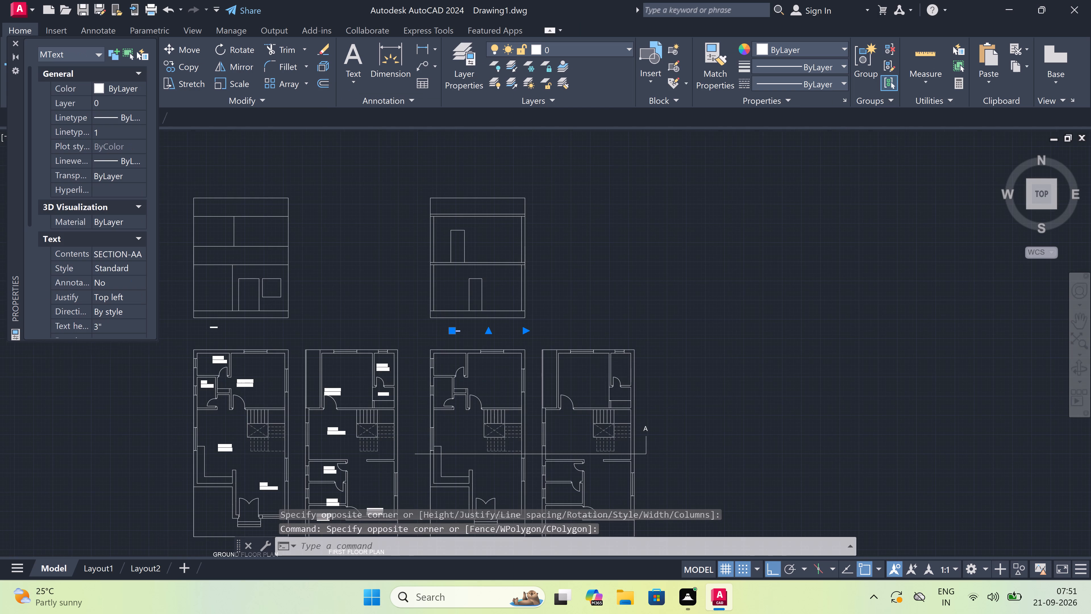
scroll(250, 329, "up", 3)
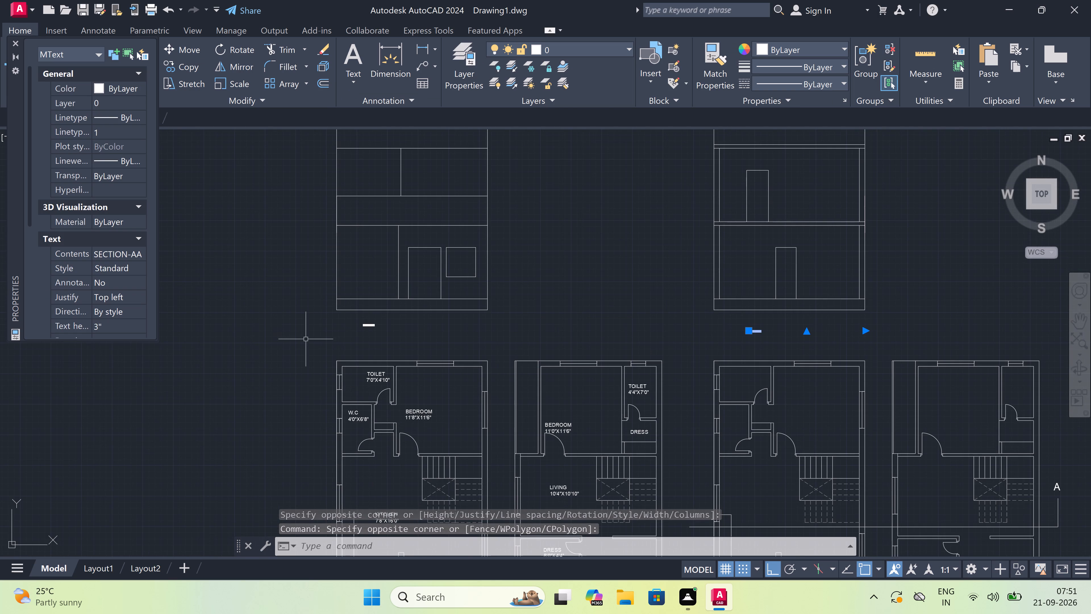
scroll(345, 339, "up", 2)
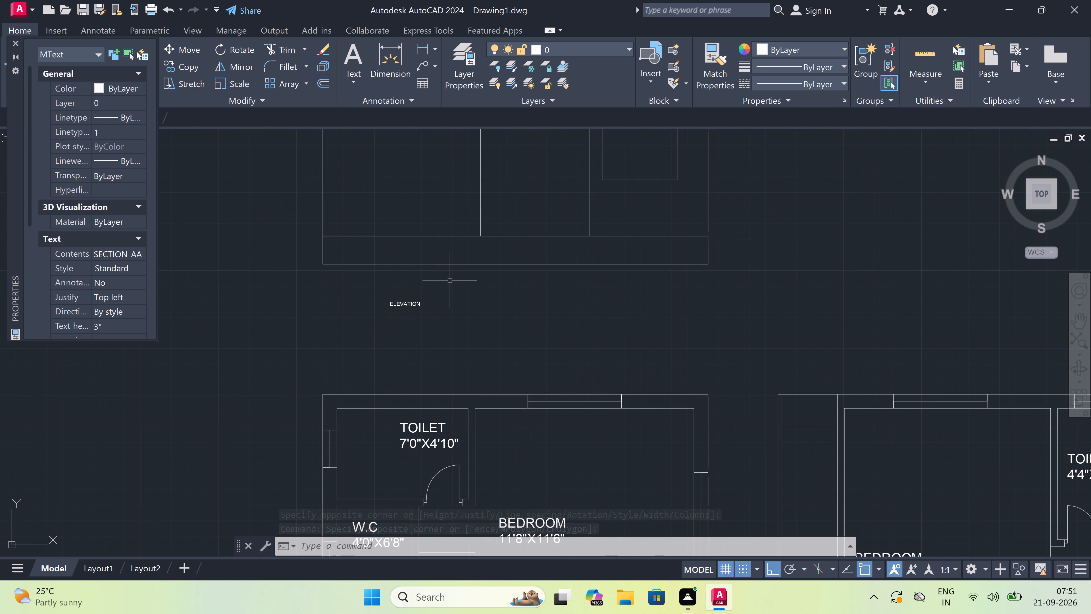
left_click(446, 289)
left_click(285, 334)
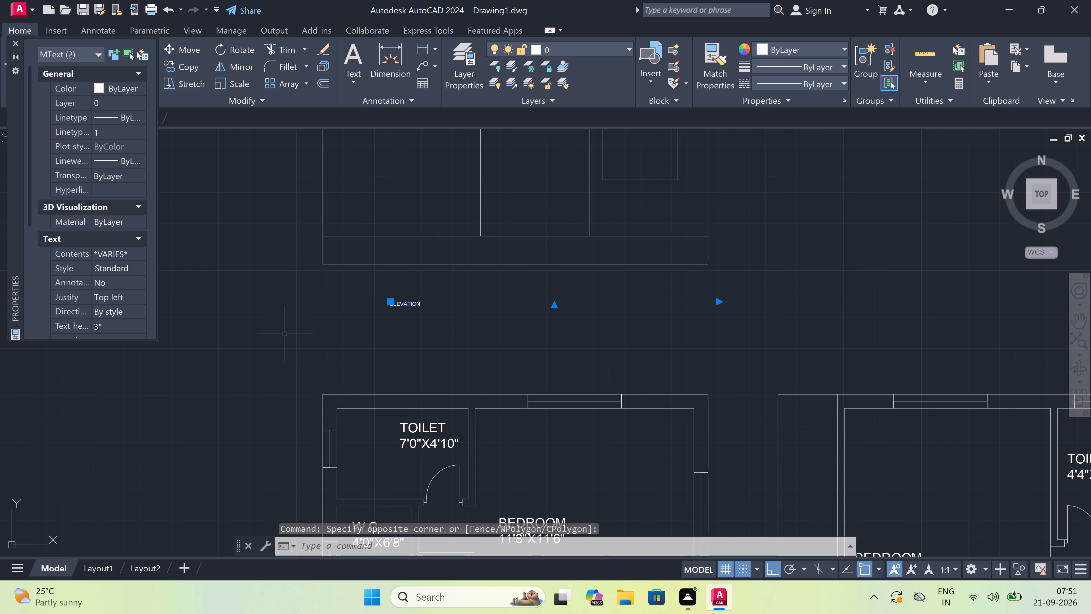
left_click(137, 326)
key("BackSpace")
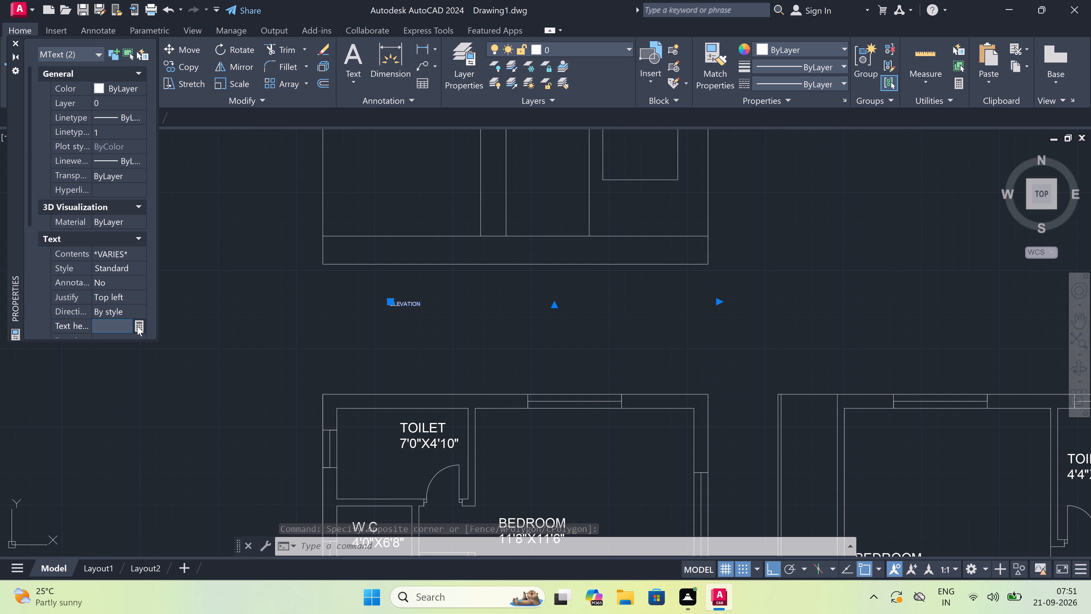
type("1'")
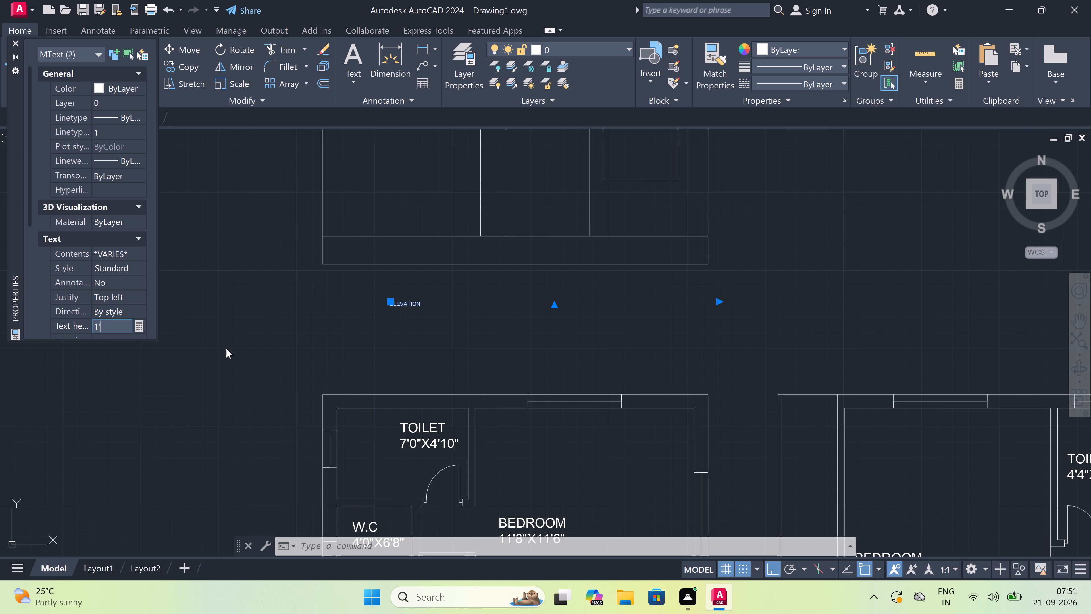
left_click_drag(236, 345, 240, 346)
key("Escape")
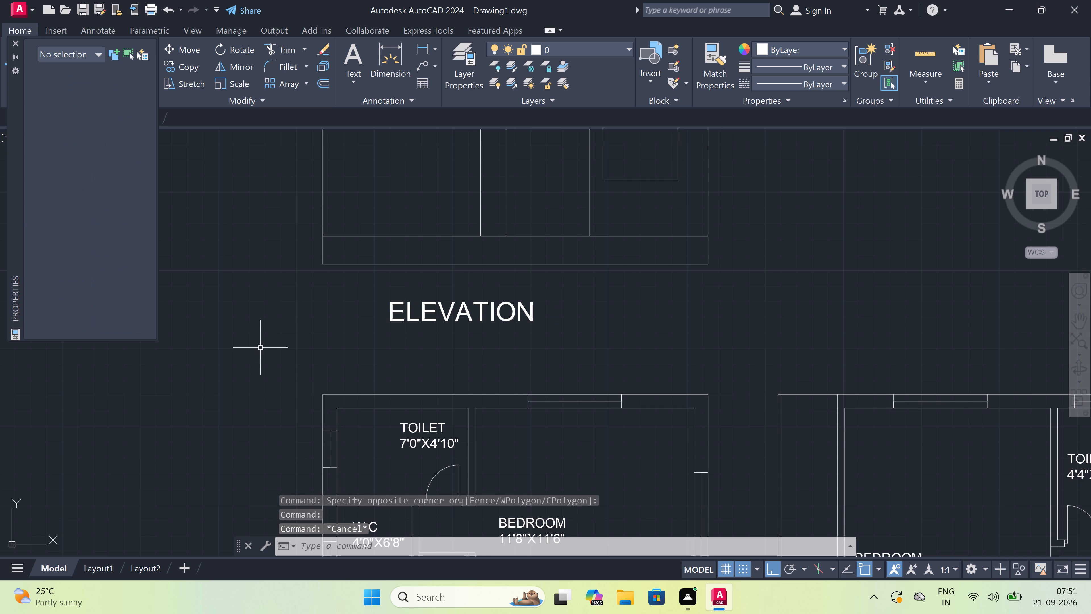
Draw a line 2' outward from the elevation's lower-left corner, continuing vertically to just above the roof.
scroll(294, 341, "down", 4)
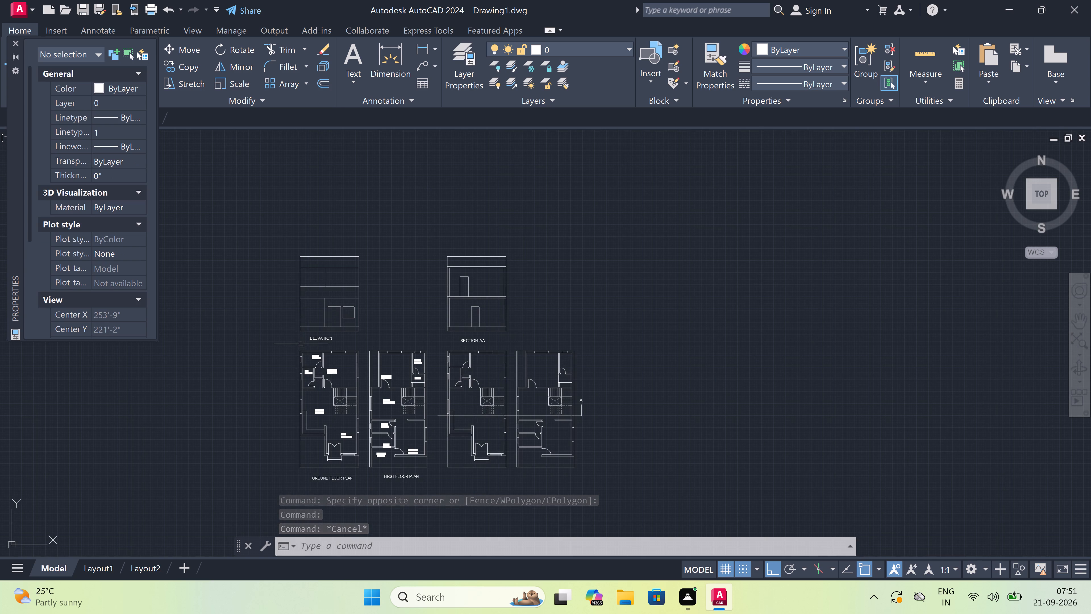
scroll(308, 342, "down", 2)
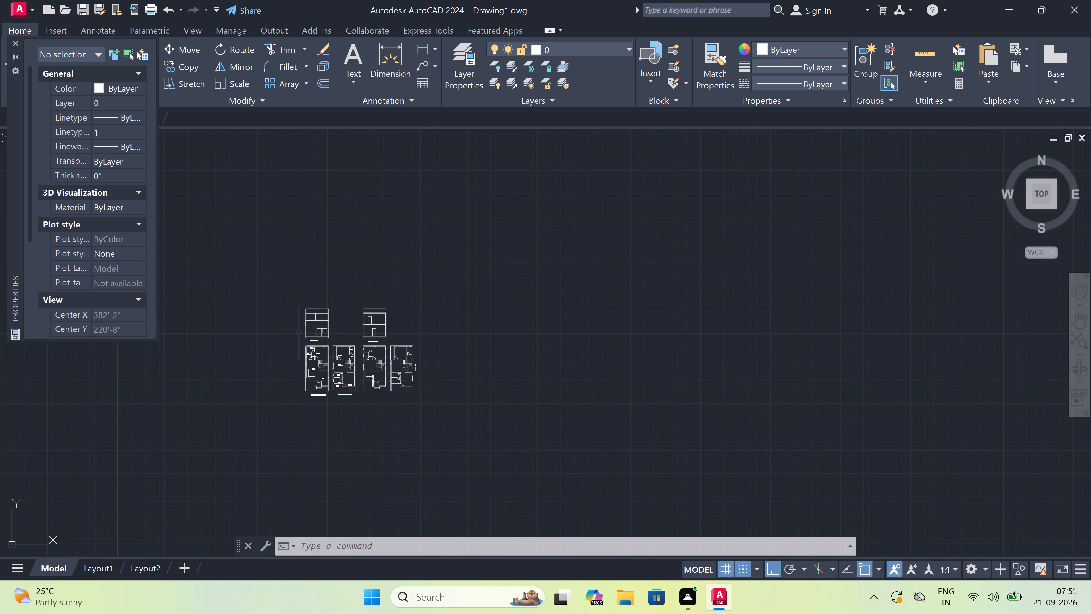
scroll(299, 333, "up", 3)
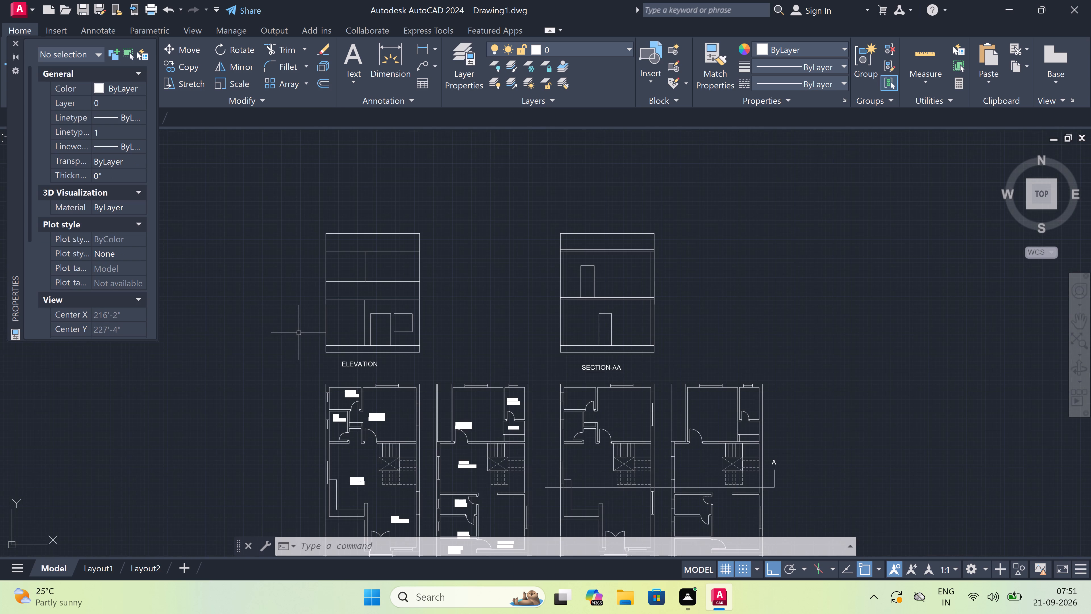
type("L")
key("space")
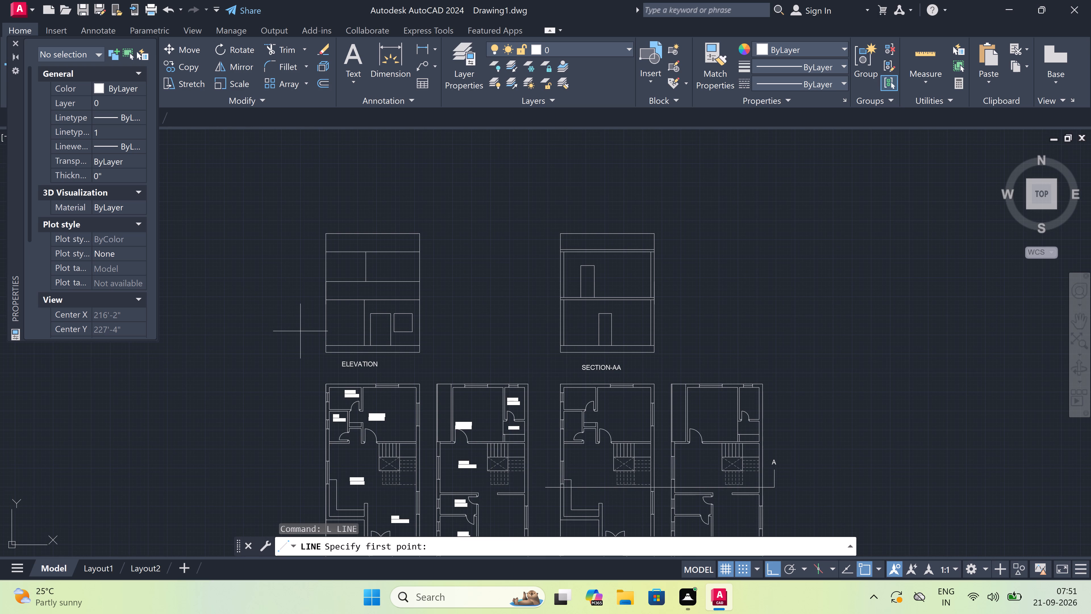
scroll(306, 345, "up", 2)
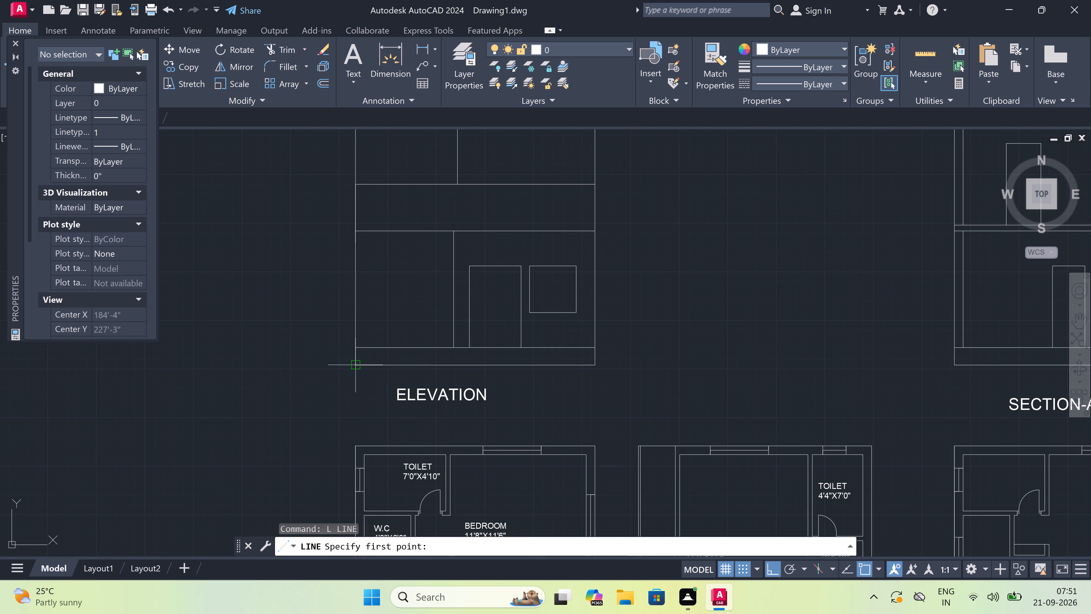
left_click(353, 361)
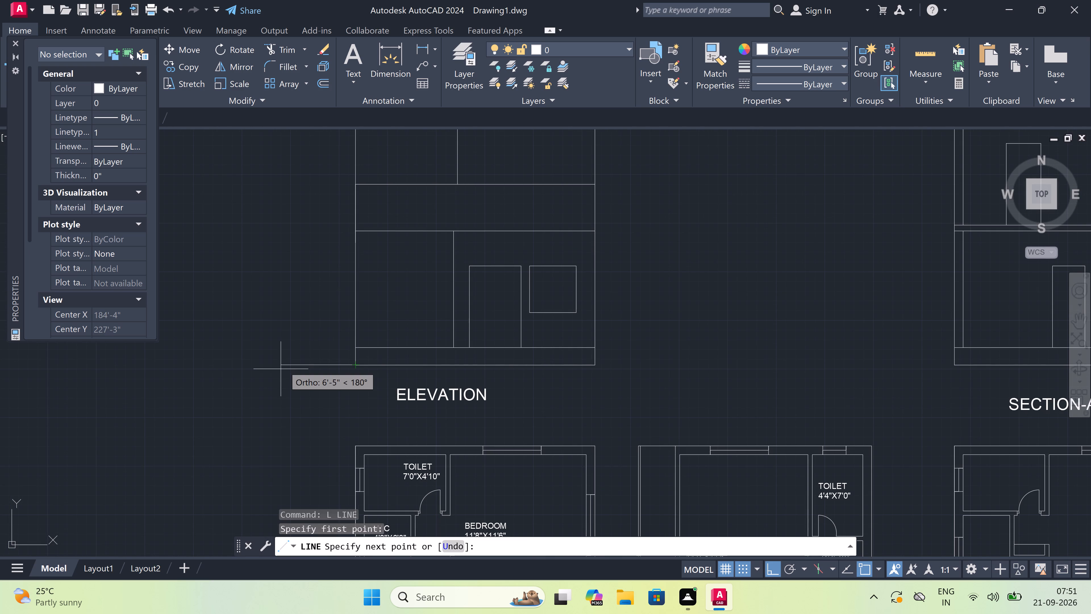
type("2'")
key("space")
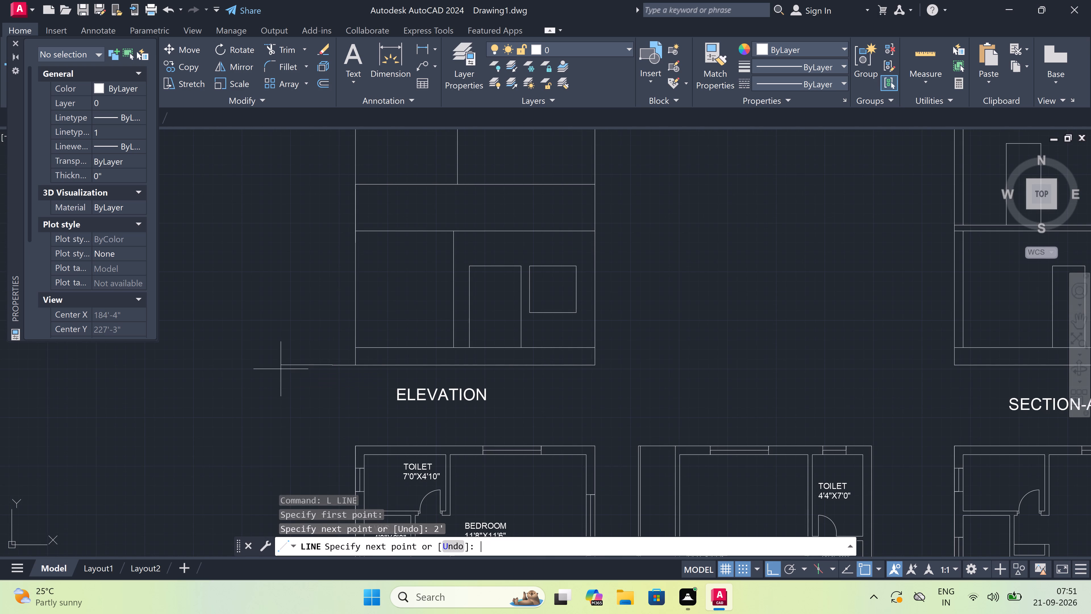
scroll(285, 366, "down", 2)
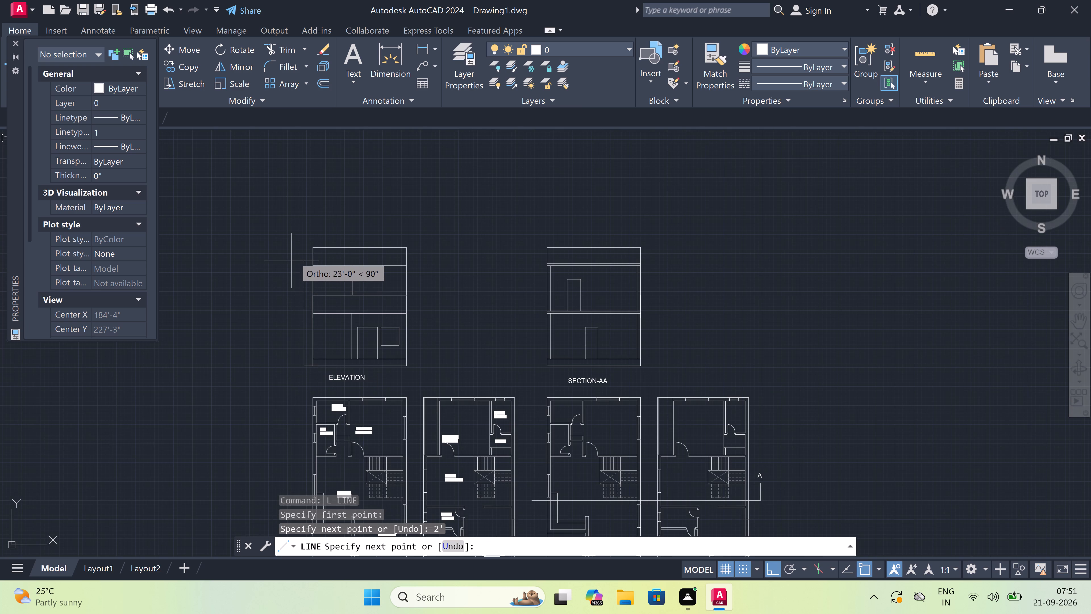
left_click(304, 238)
key("Escape")
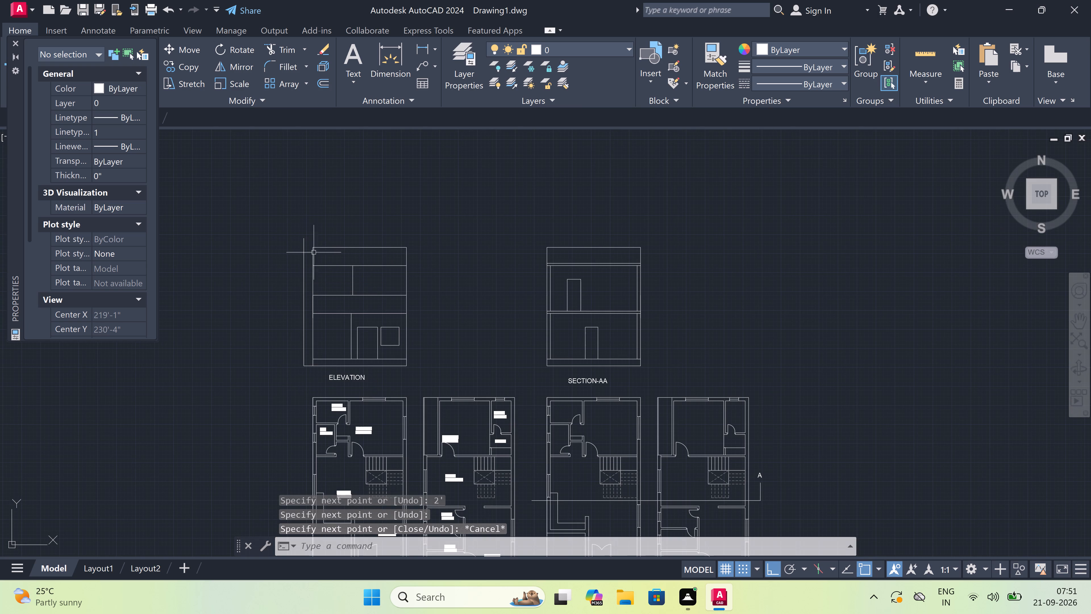
Draw a matching line 2' outward from the elevation's lower-right corner, continuing vertically to just above the roof.
scroll(319, 256, "down", 3)
scroll(332, 281, "up", 3)
scroll(358, 290, "up", 2)
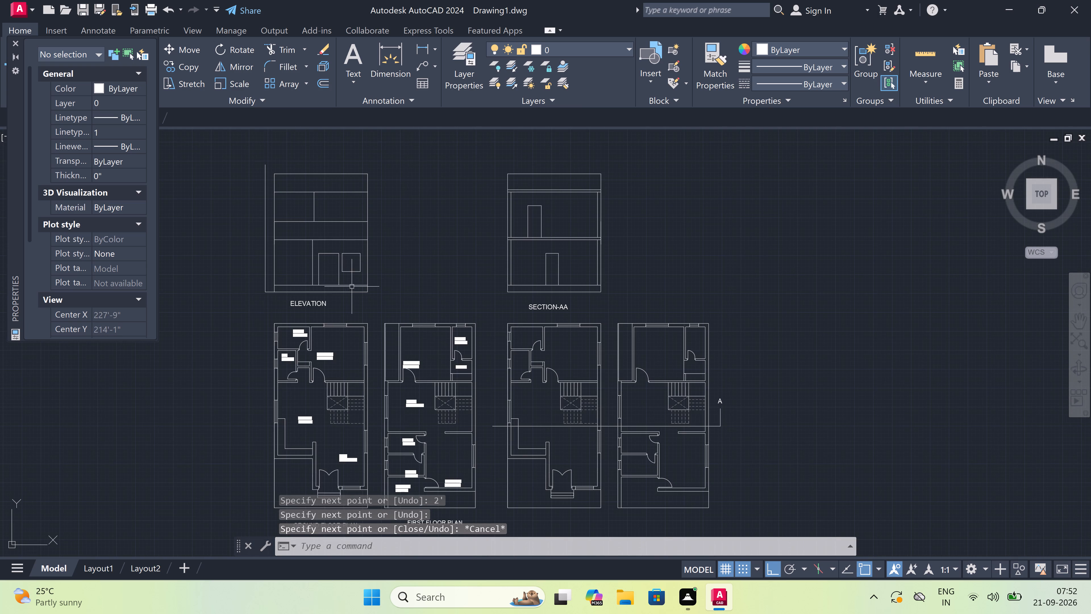
key("space")
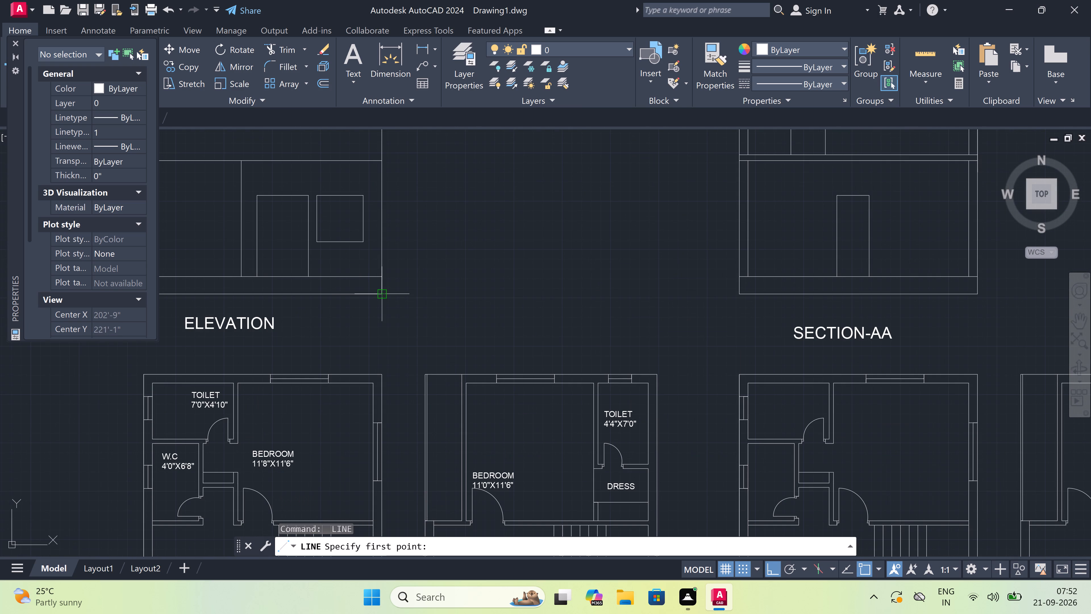
left_click(384, 294)
key("2")
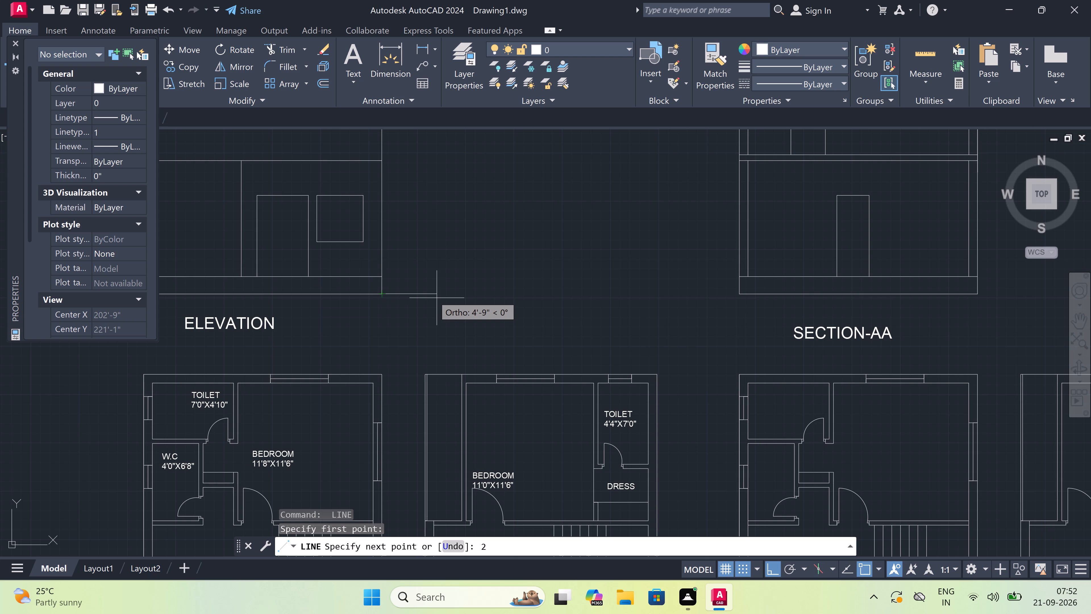
type("'")
key("space")
scroll(444, 305, "down", 2)
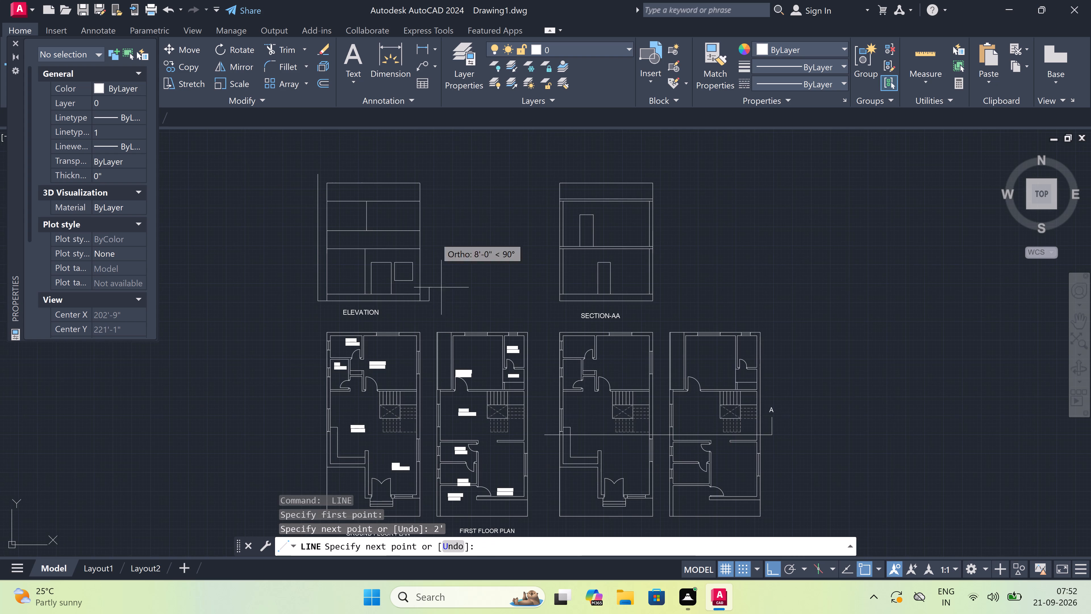
left_click(422, 167)
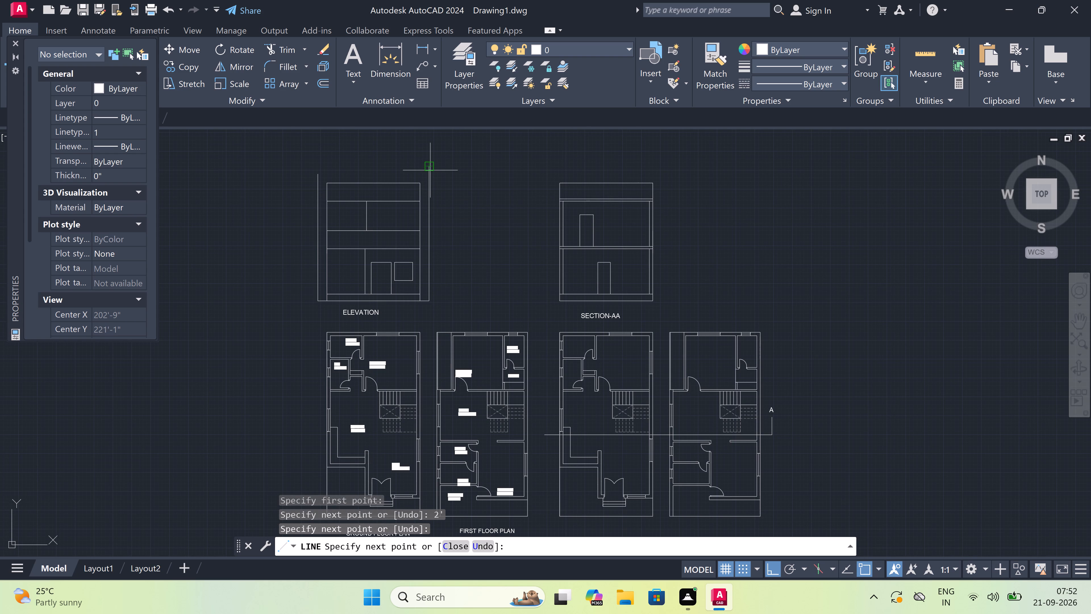
key("Escape")
Extend the horizontal edges of the elevation's roof and mid-level bands to the new vertical lines on both sides.
scroll(430, 172, "down", 2)
scroll(393, 190, "up", 2)
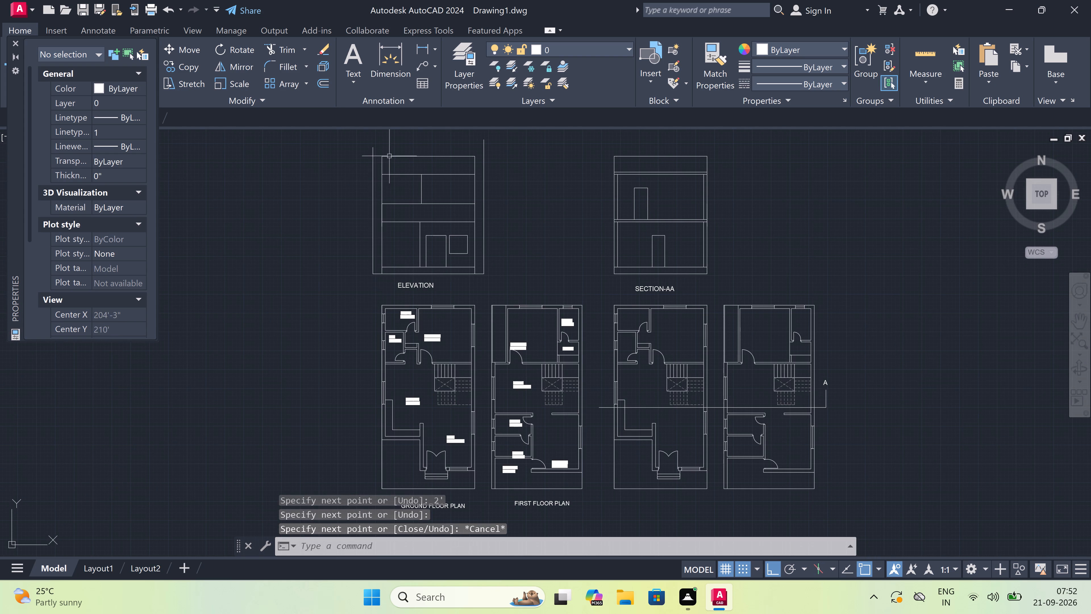
scroll(387, 150, "up", 3)
scroll(387, 150, "down", 1)
type("EX")
key("space")
left_click(395, 150)
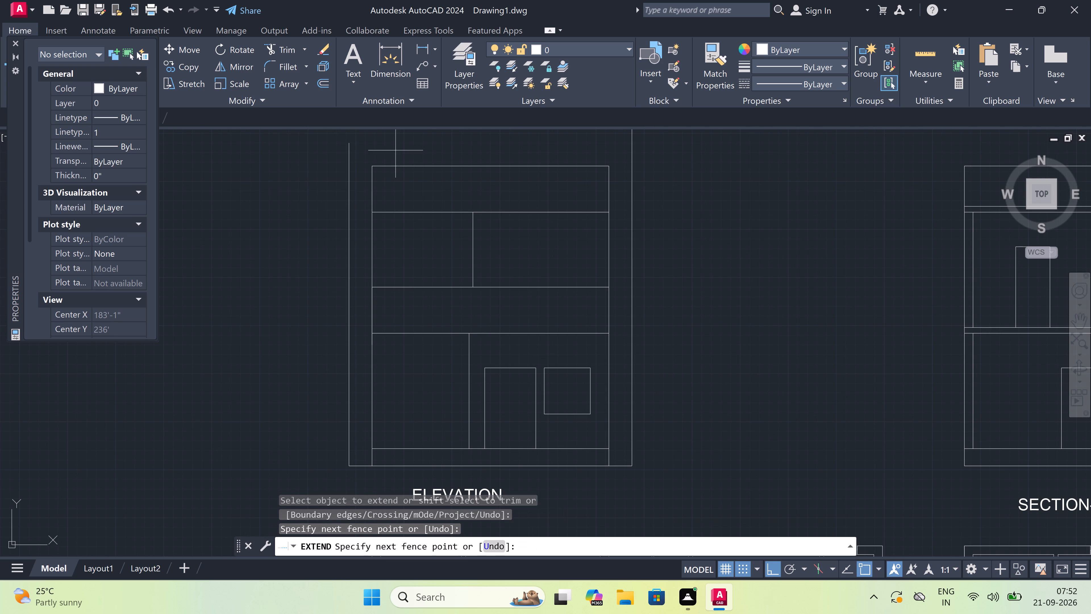
left_click(384, 341)
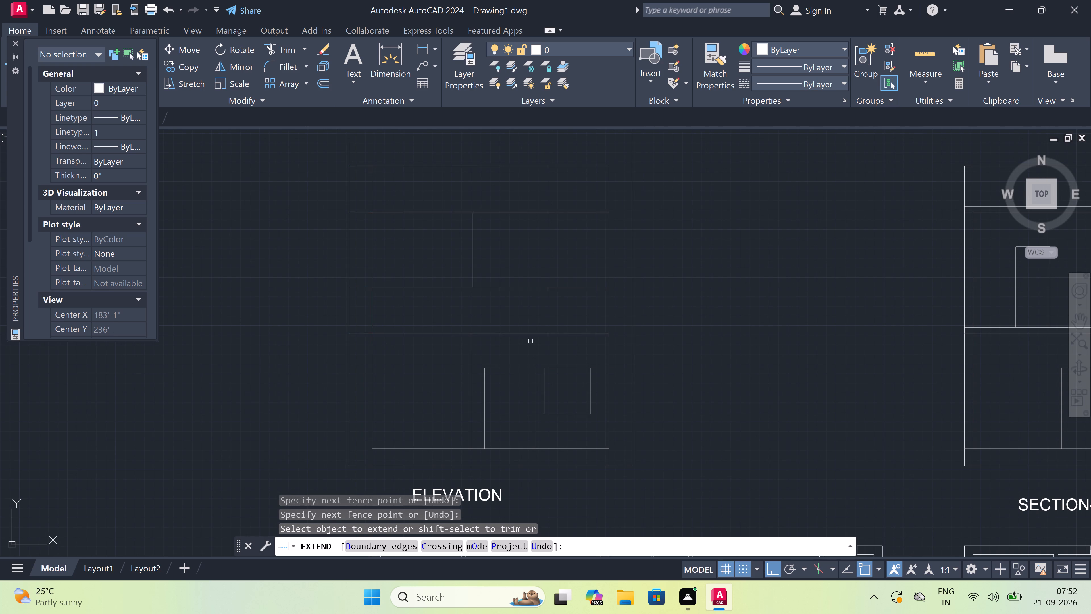
left_click(566, 343)
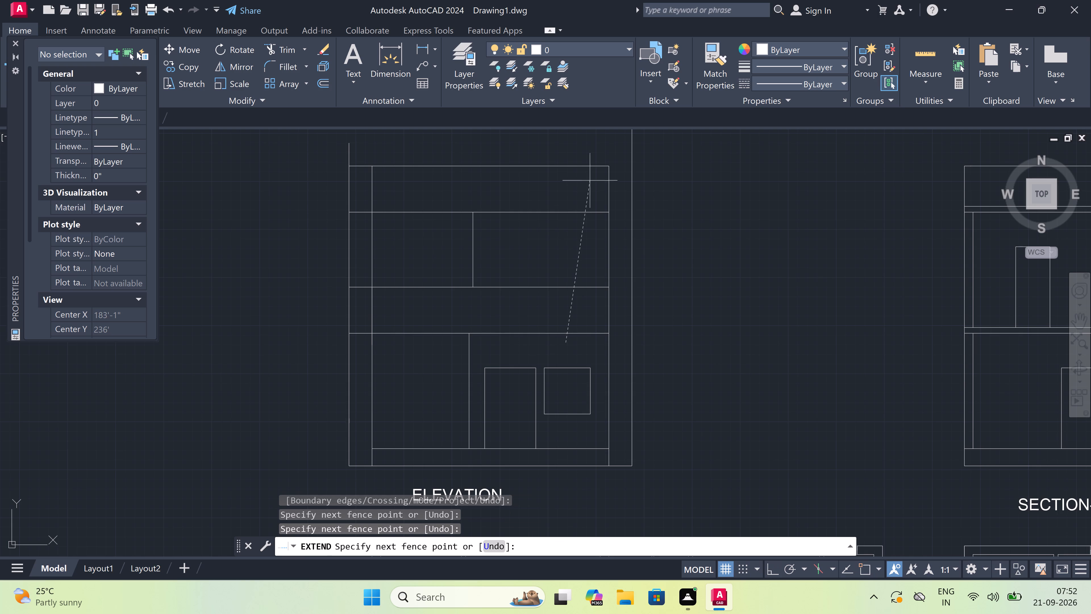
left_click(584, 149)
left_click(584, 149)
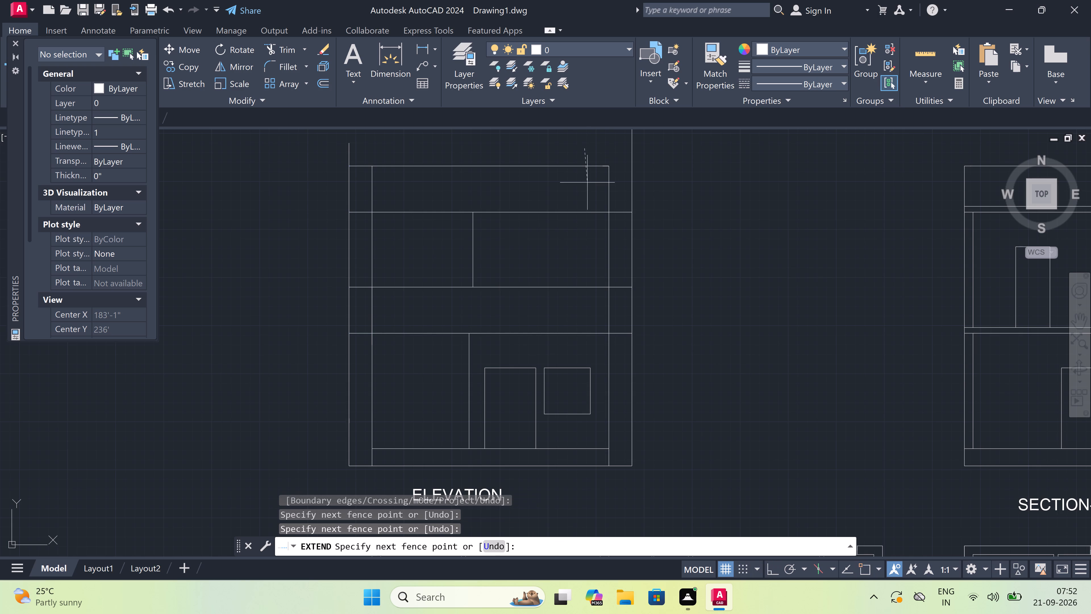
left_click(587, 198)
key("Escape")
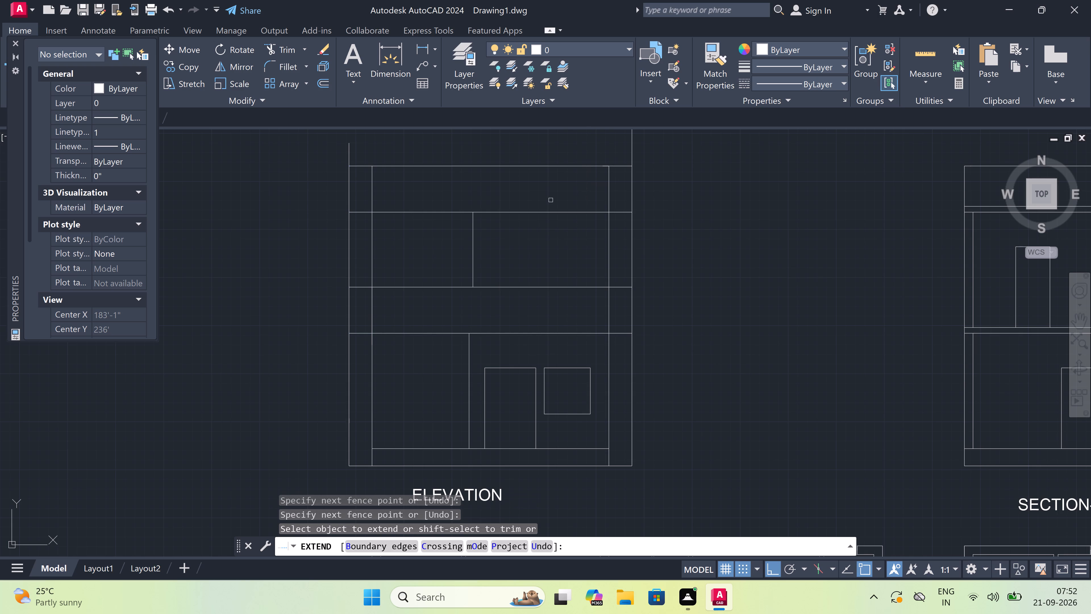
Trim the elevation's left outer vertical line above the roof and between the roof and mid-level bands.
type("TR")
key("space")
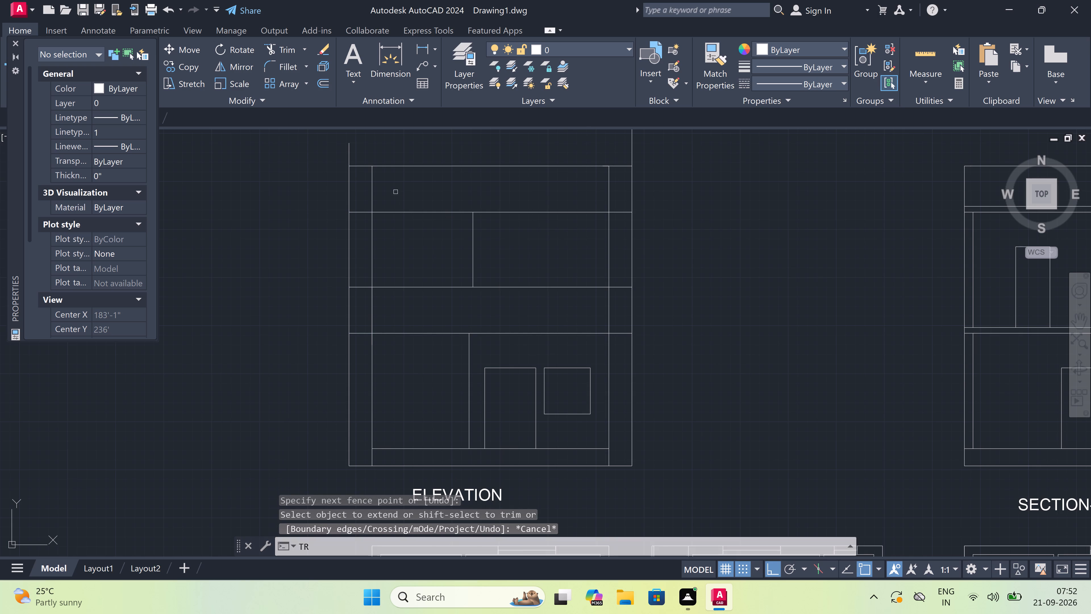
left_click(355, 144)
left_click(317, 168)
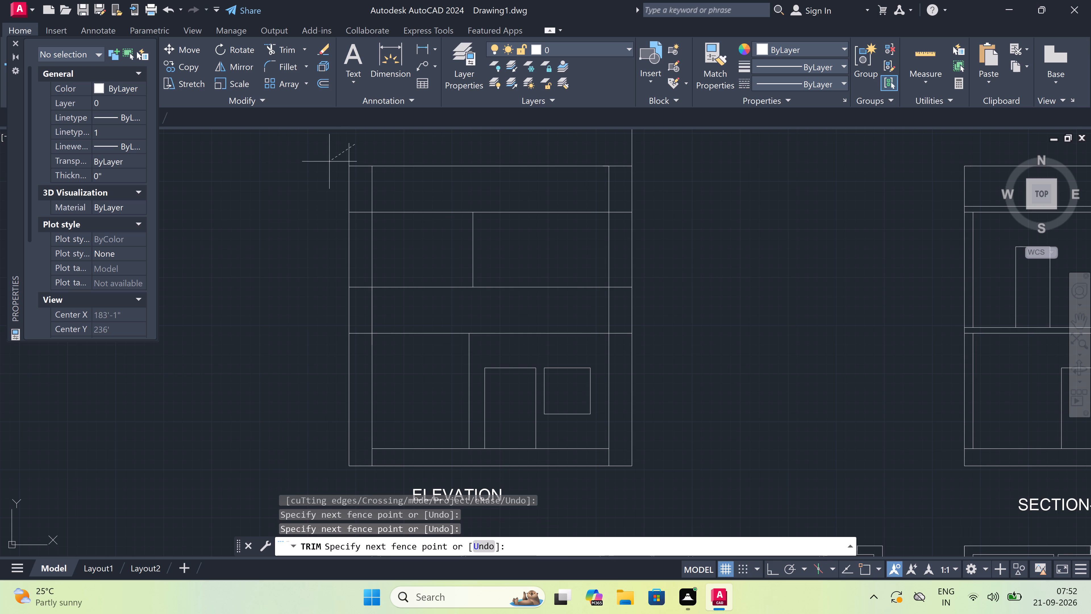
left_click(358, 244)
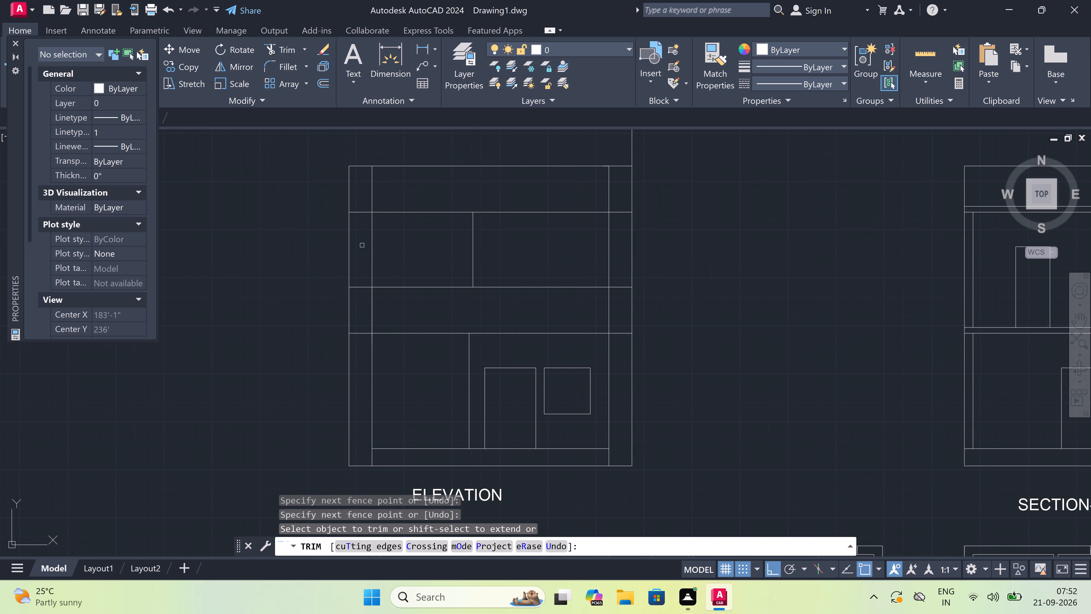
left_click(238, 267)
Trim both wall lines inside the elevation's roof band and the right outer vertical line above the roof.
scroll(333, 253, "down", 2)
scroll(358, 229, "up", 2)
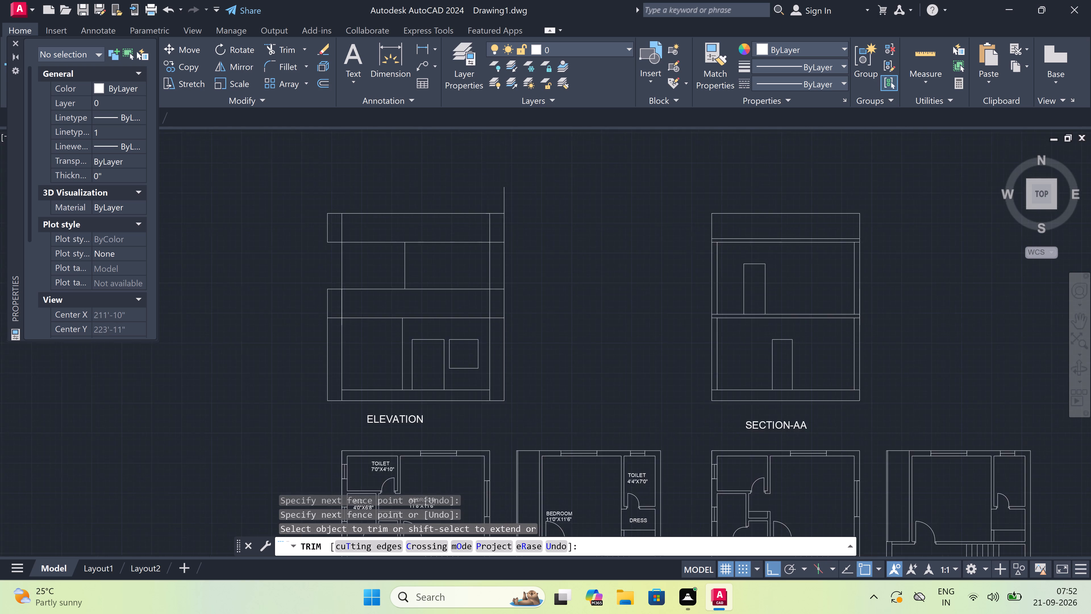
left_click(327, 226)
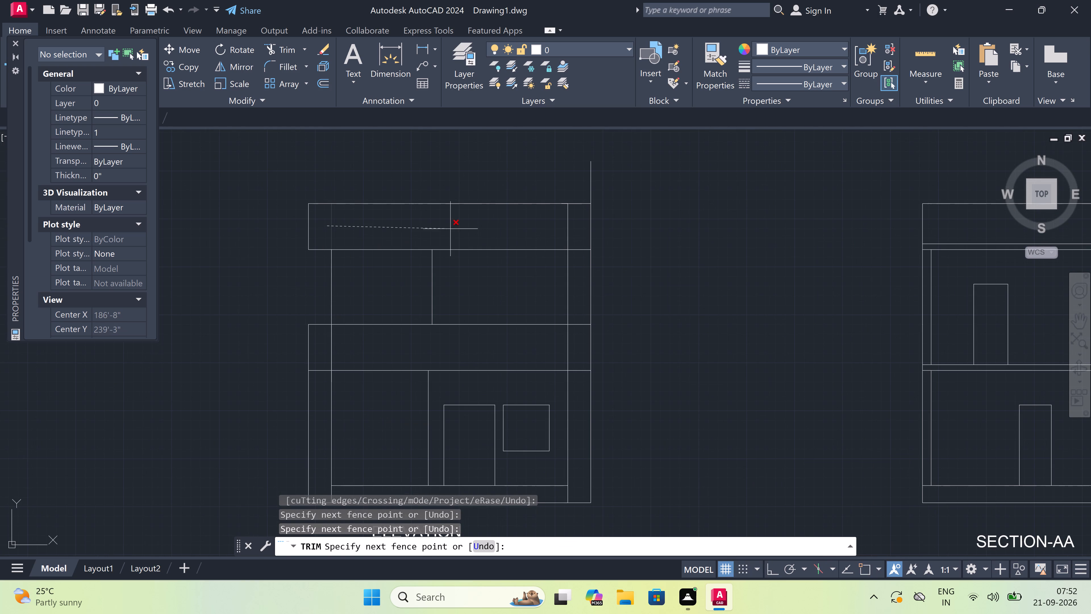
left_click(566, 225)
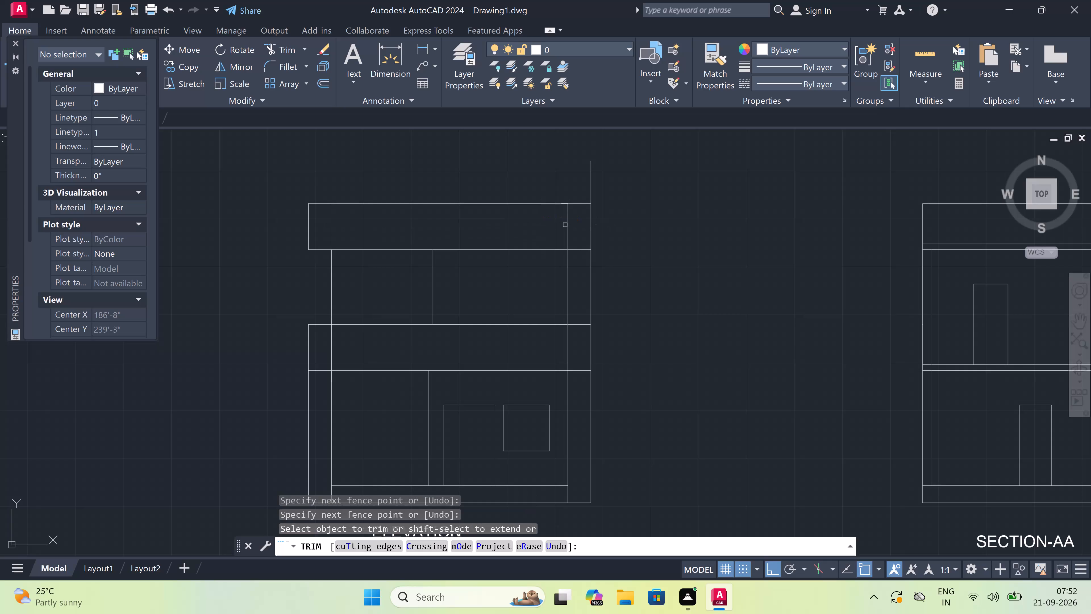
left_click(573, 188)
left_click(598, 187)
left_click(573, 224)
left_click(553, 228)
Trim the elevation's right outer vertical line between the two projecting bands and below the mid-level band.
scroll(555, 224, "down", 3)
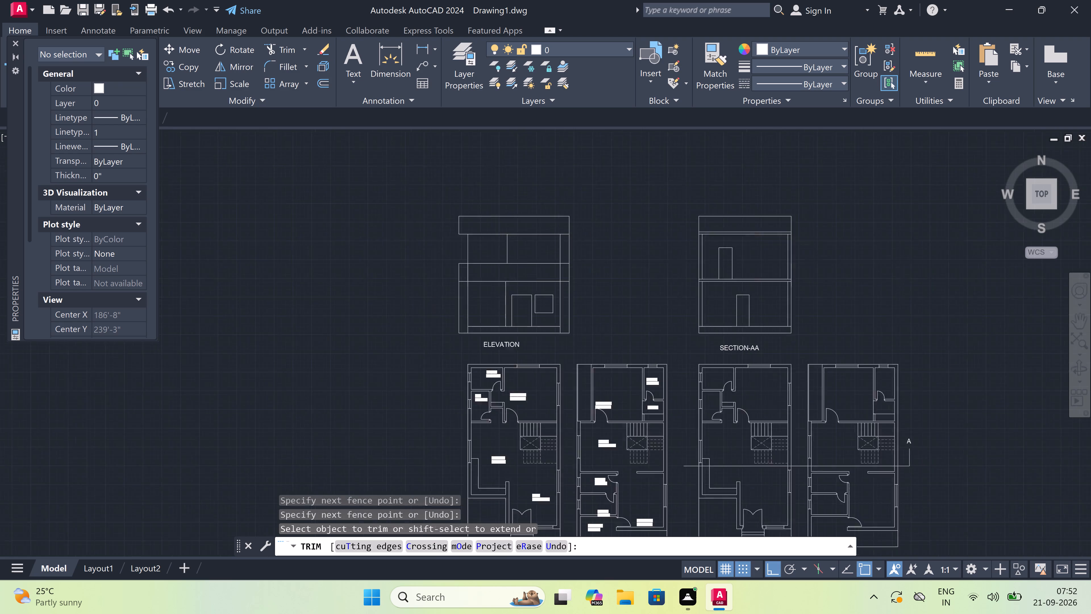
scroll(576, 249, "up", 1)
scroll(533, 247, "up", 2)
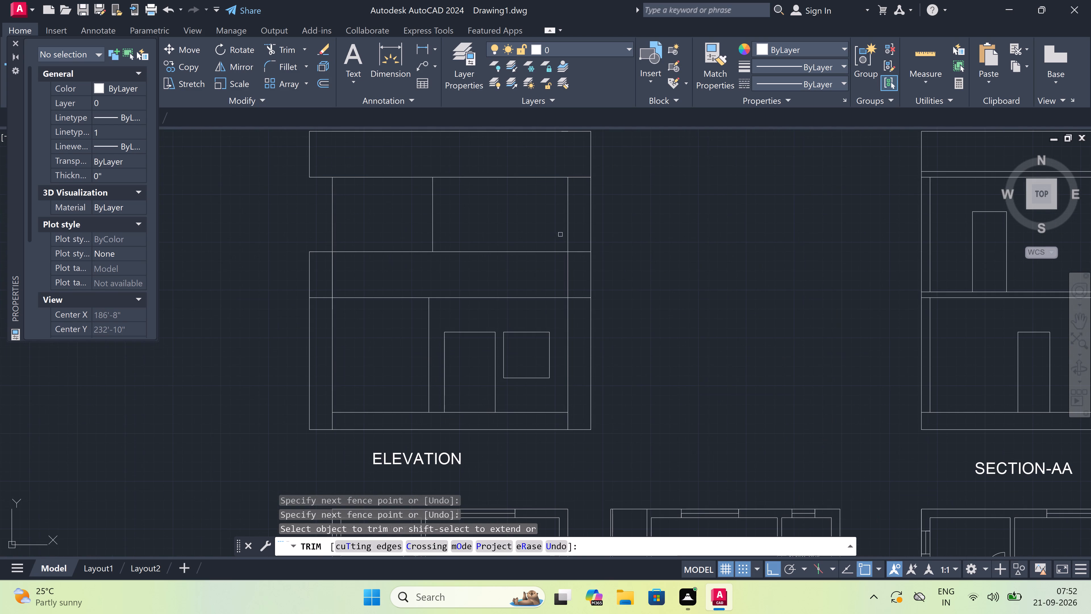
left_click(576, 220)
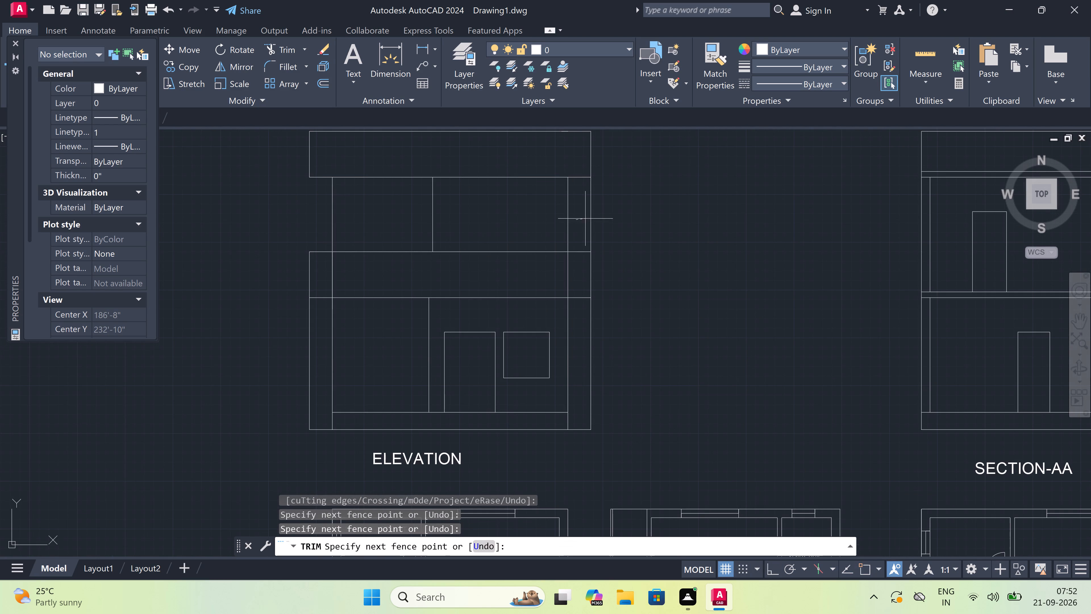
left_click(607, 211)
scroll(607, 210, "down", 3)
scroll(599, 249, "up", 3)
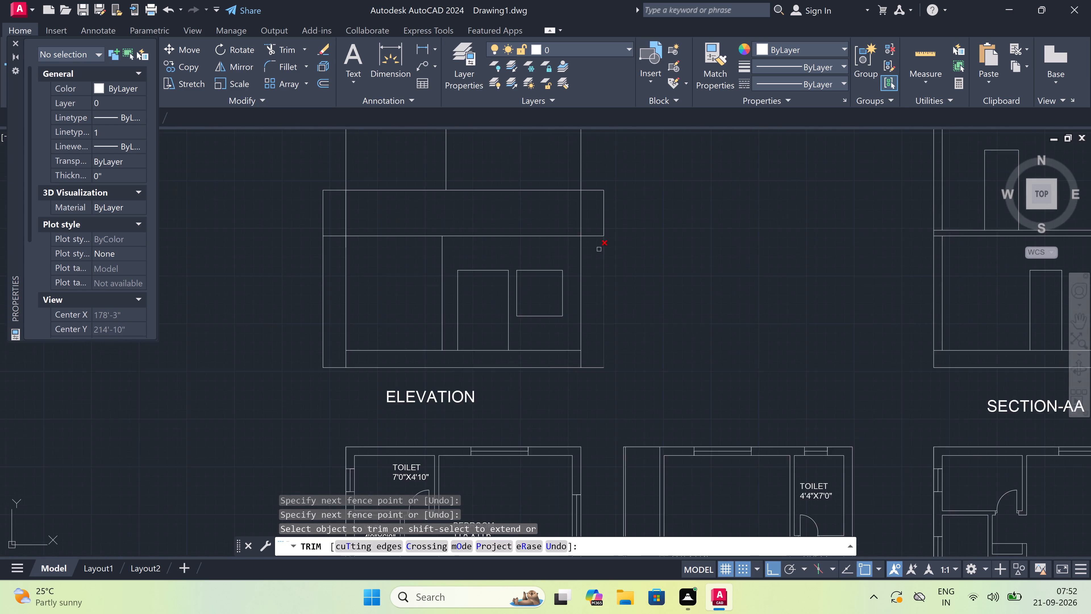
left_click_drag(599, 249, 601, 249)
left_click(618, 246)
Trim the leftover base line stub projecting beyond the elevation's right wall.
scroll(620, 246, "down", 2)
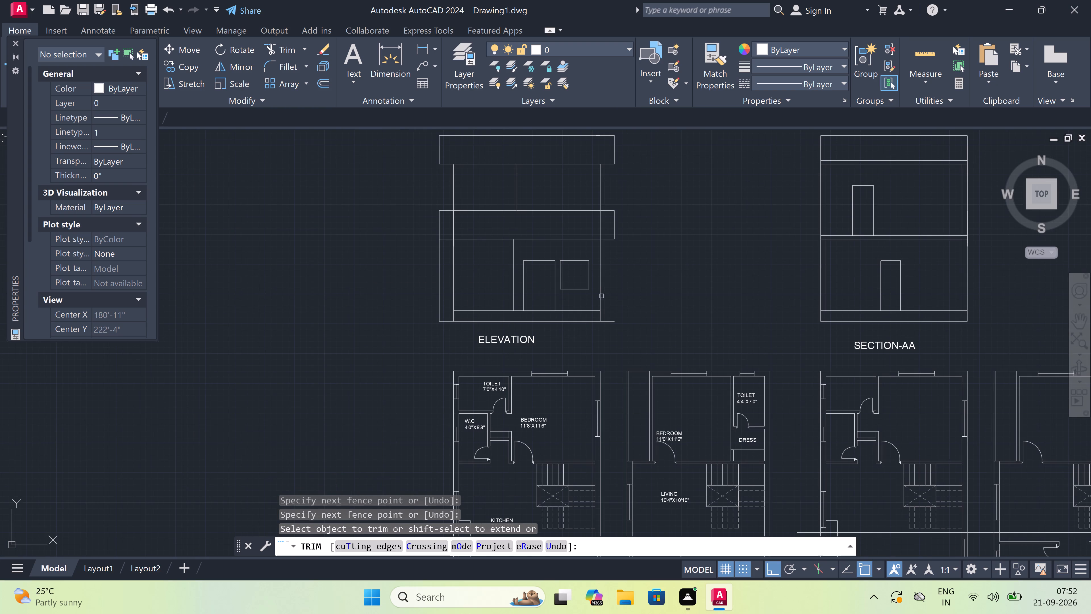
scroll(605, 318, "up", 3)
left_click(605, 318)
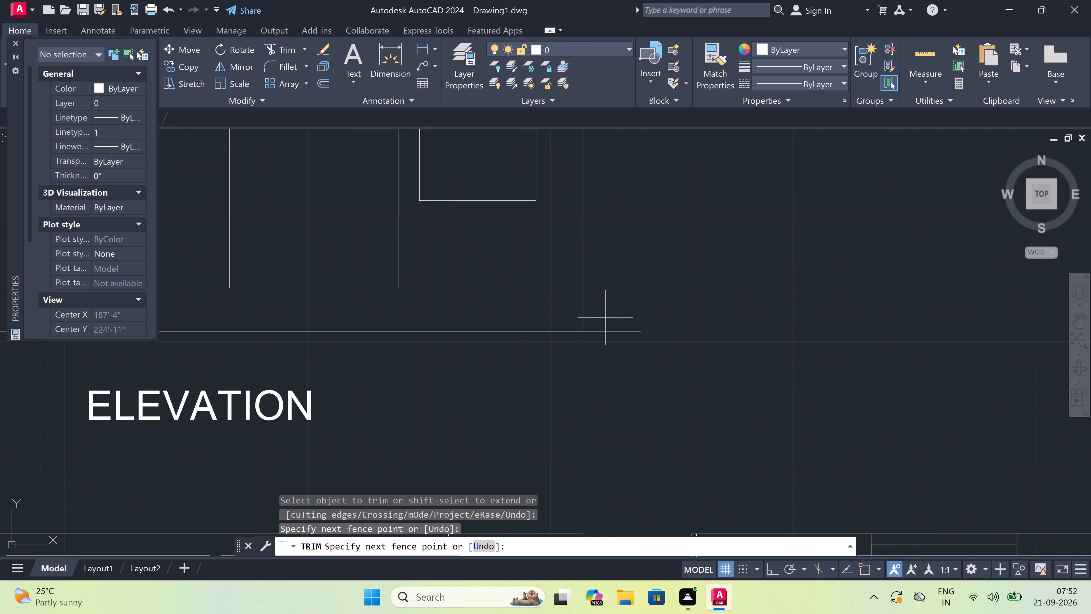
left_click(601, 351)
scroll(526, 368, "down", 6)
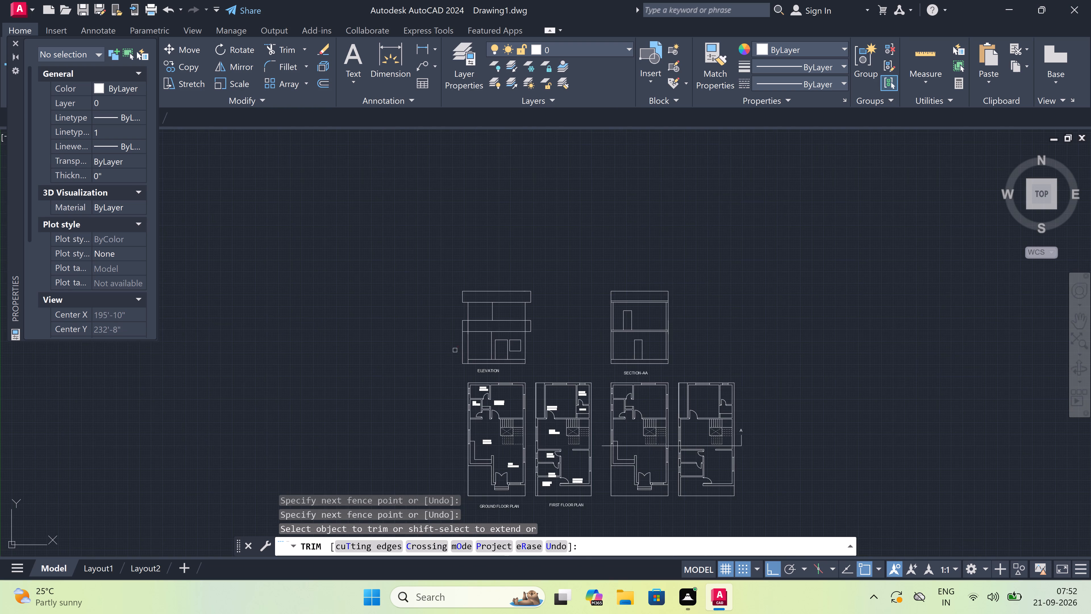
Trim the left wall line inside the elevation's mid-level band and the left outer vertical line below that band.
scroll(455, 350, "up", 3)
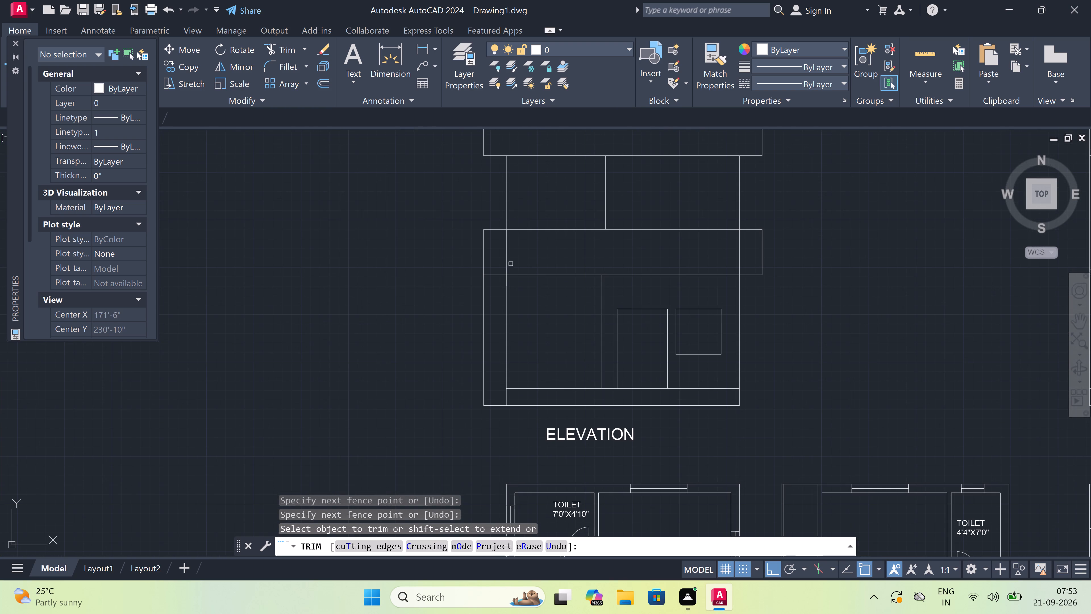
triple_click(507, 262)
left_click(506, 258)
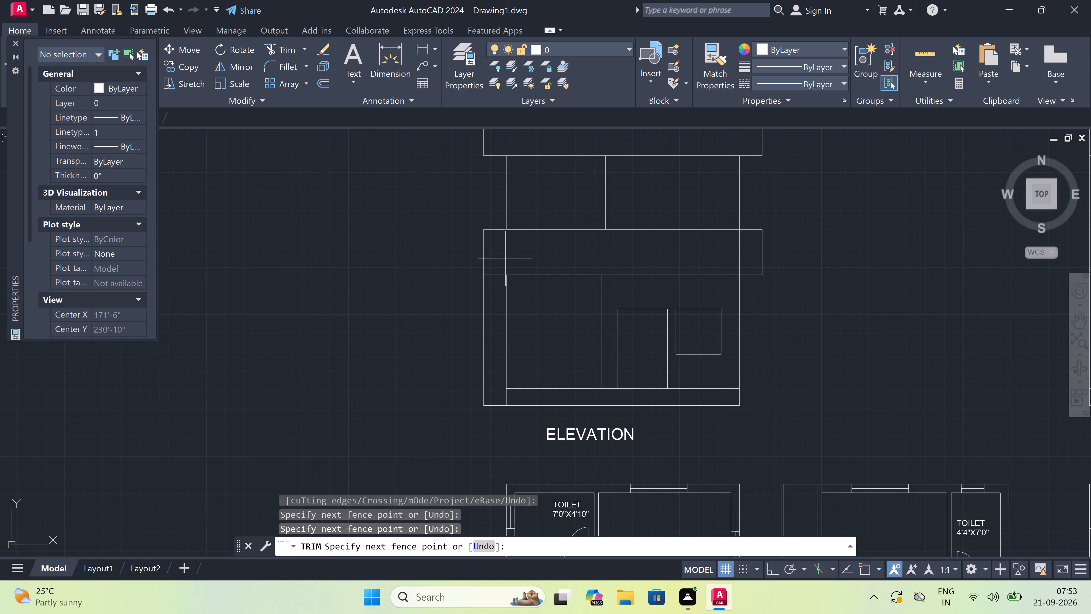
left_click(496, 266)
left_click(485, 321)
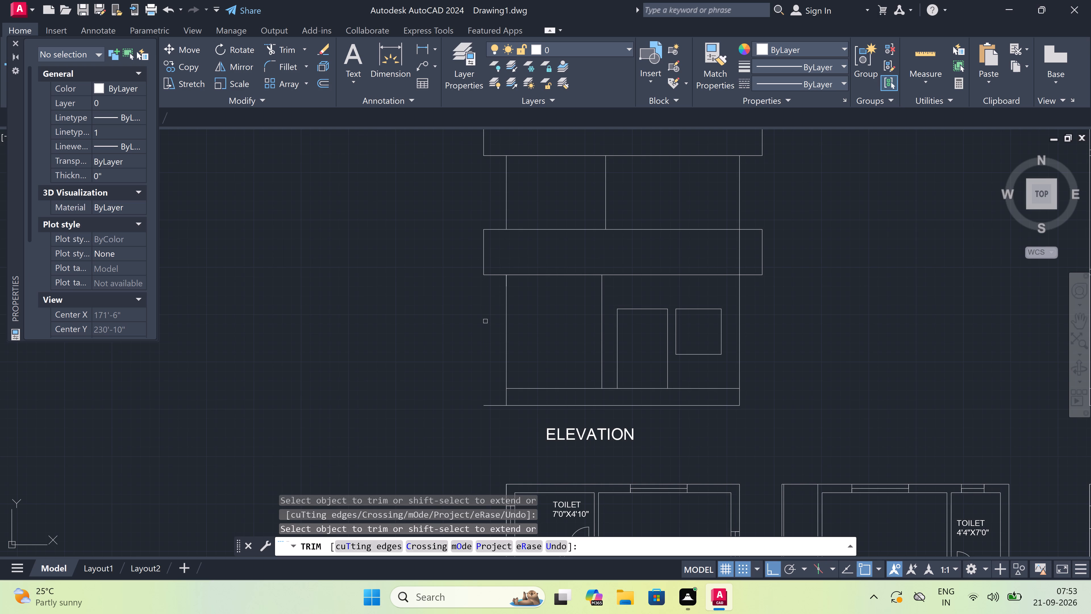
Trim the leftover base line stub projecting beyond the elevation's left wall.
left_click_drag(496, 412, 496, 409)
left_click(496, 397)
scroll(352, 404, "down", 1)
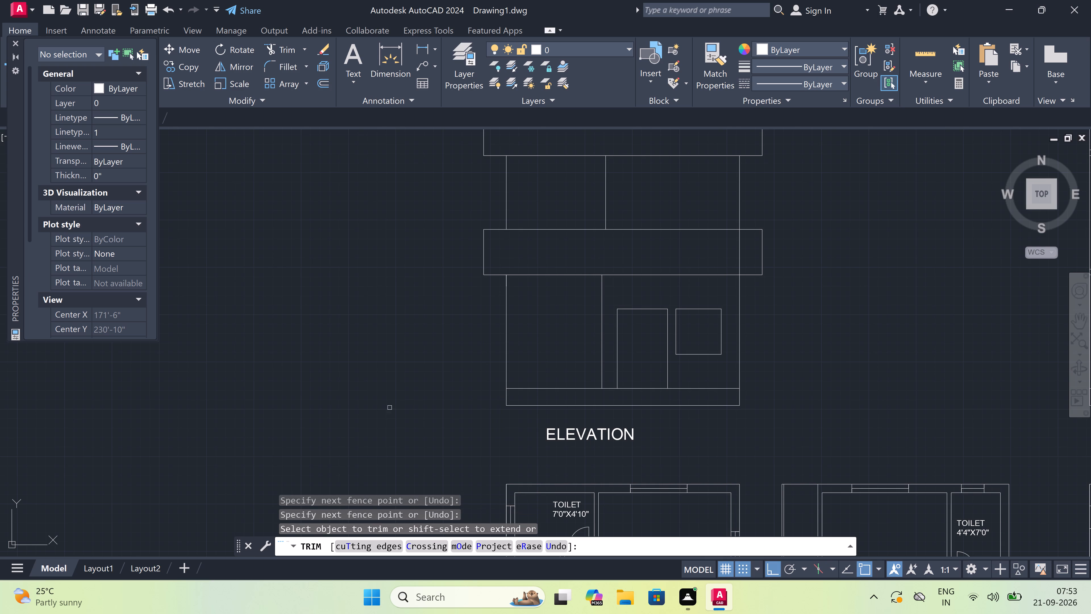
scroll(352, 404, "down", 2)
key("Escape")
scroll(371, 364, "down", 2)
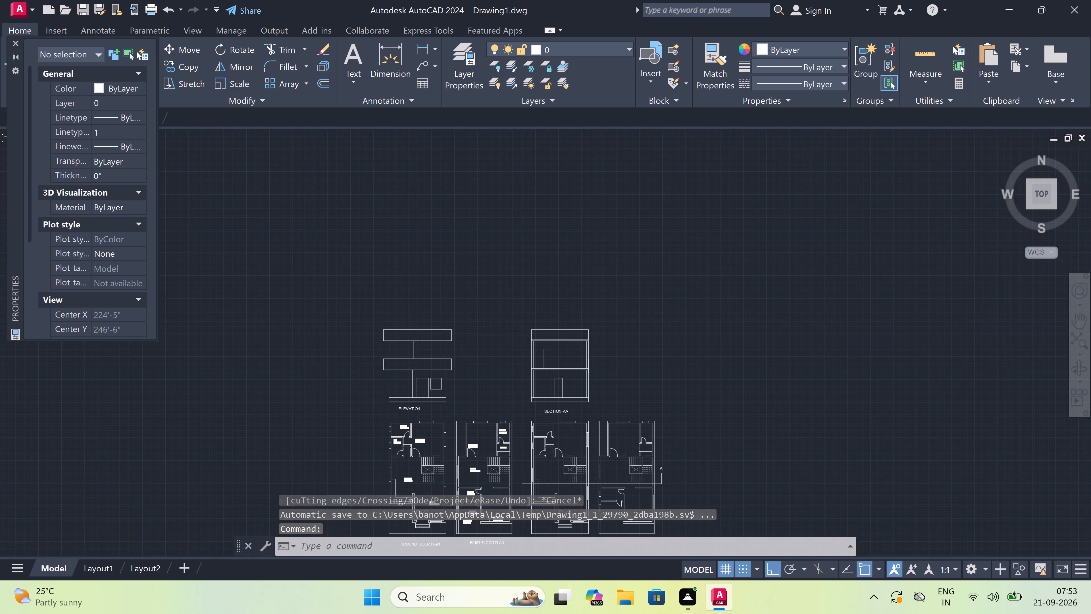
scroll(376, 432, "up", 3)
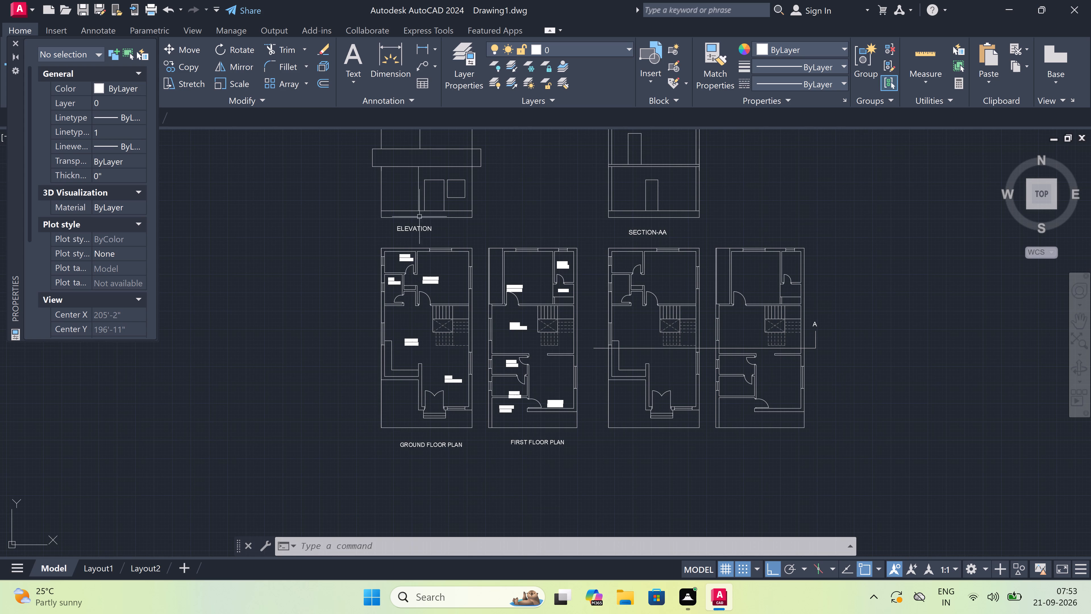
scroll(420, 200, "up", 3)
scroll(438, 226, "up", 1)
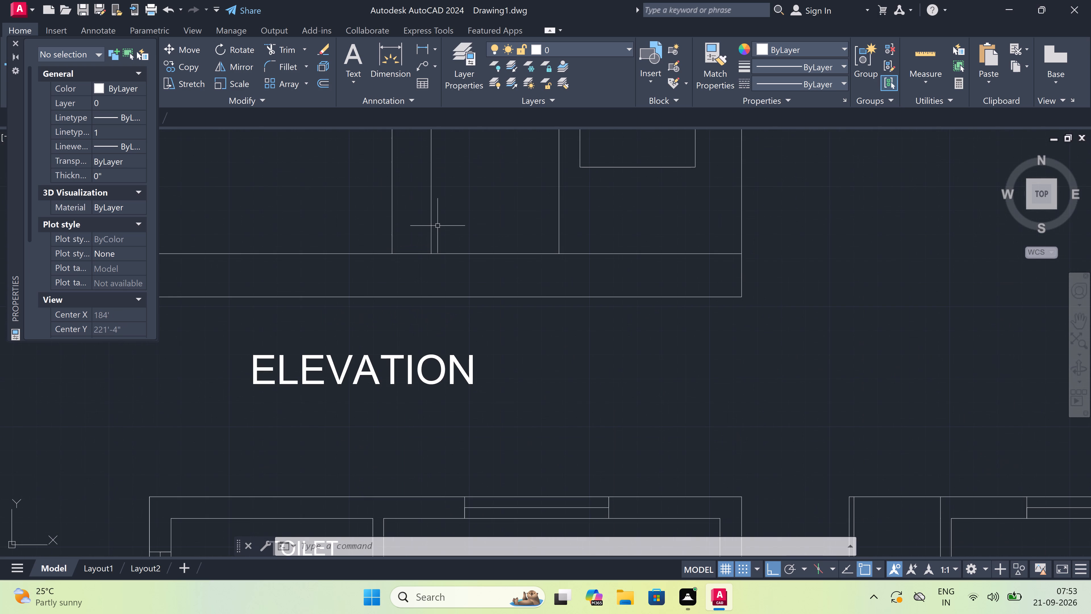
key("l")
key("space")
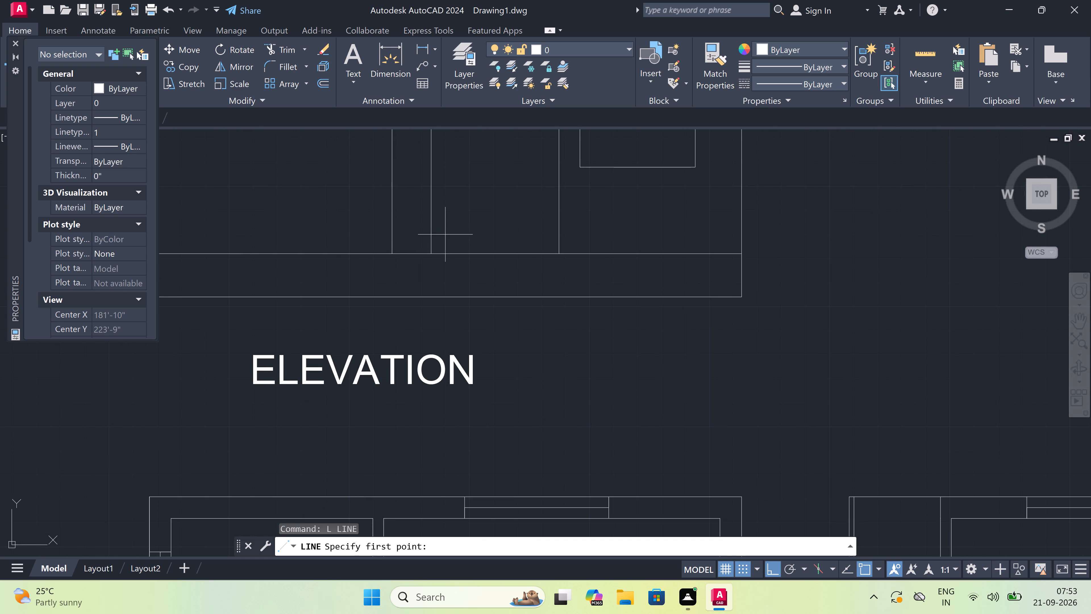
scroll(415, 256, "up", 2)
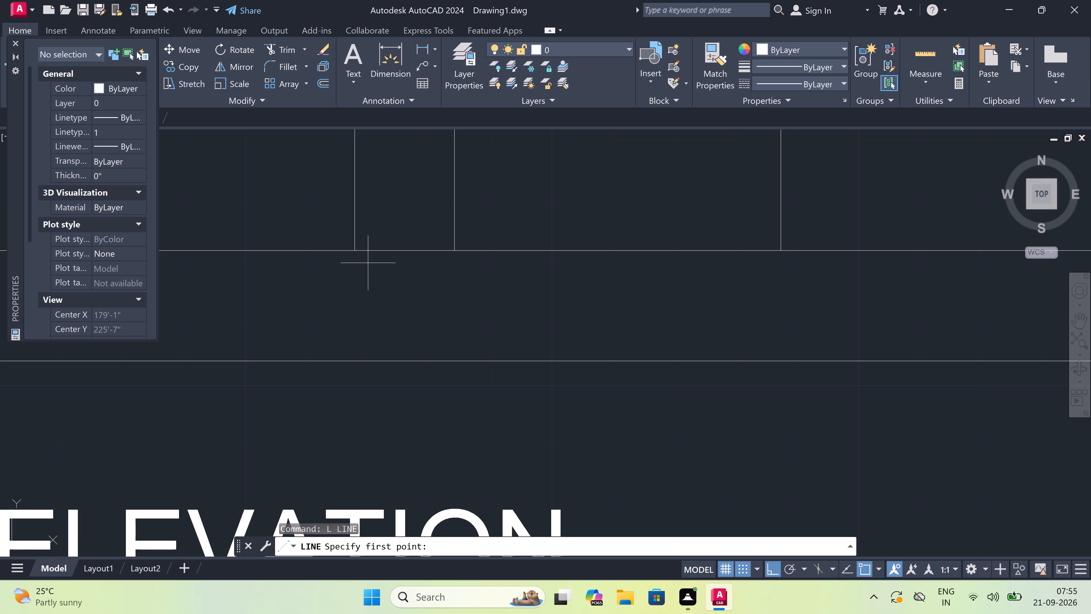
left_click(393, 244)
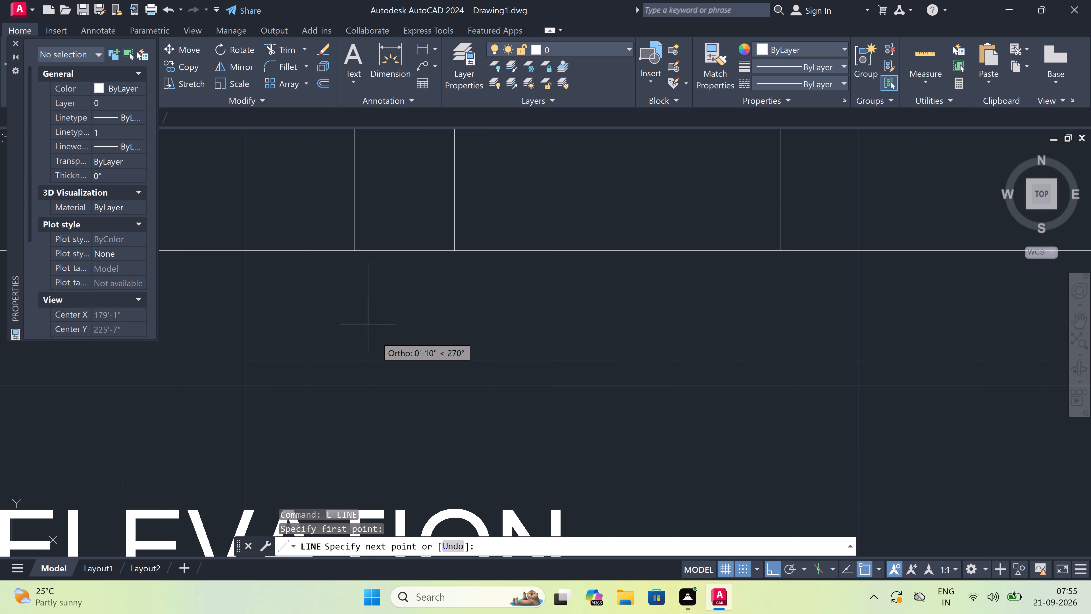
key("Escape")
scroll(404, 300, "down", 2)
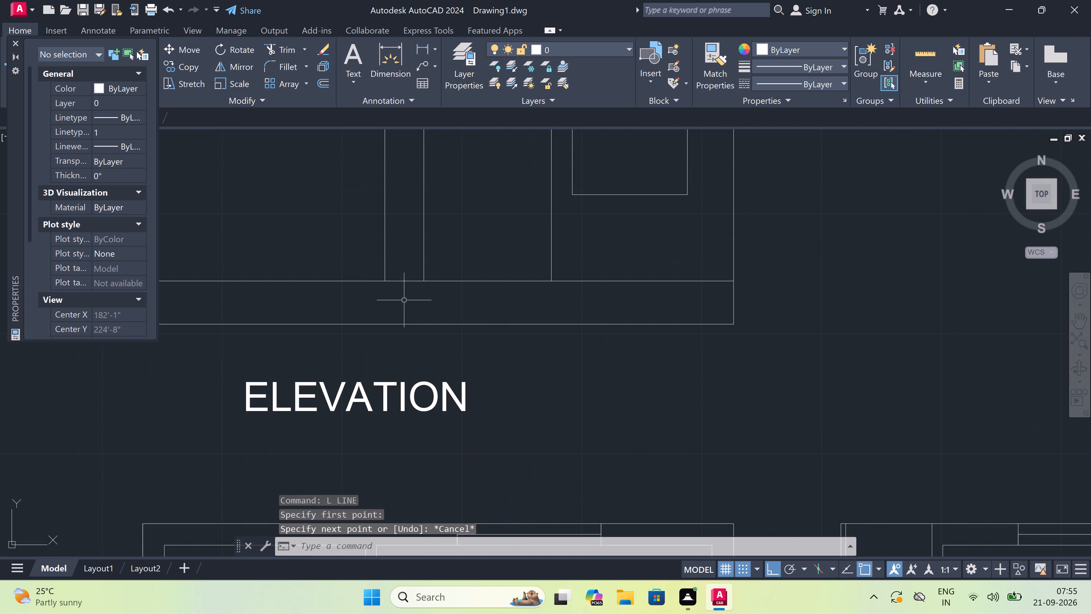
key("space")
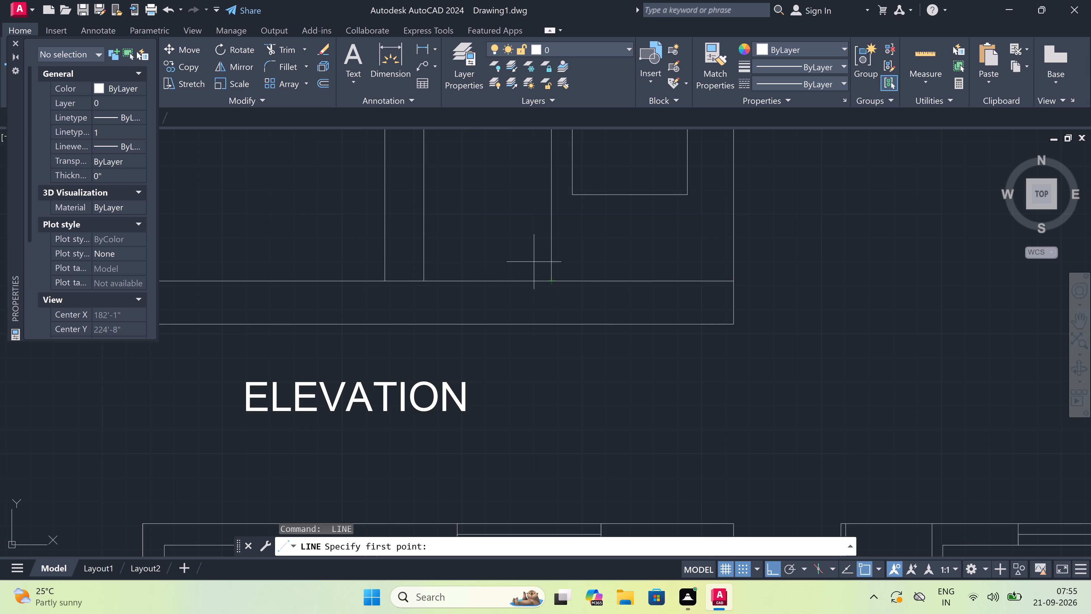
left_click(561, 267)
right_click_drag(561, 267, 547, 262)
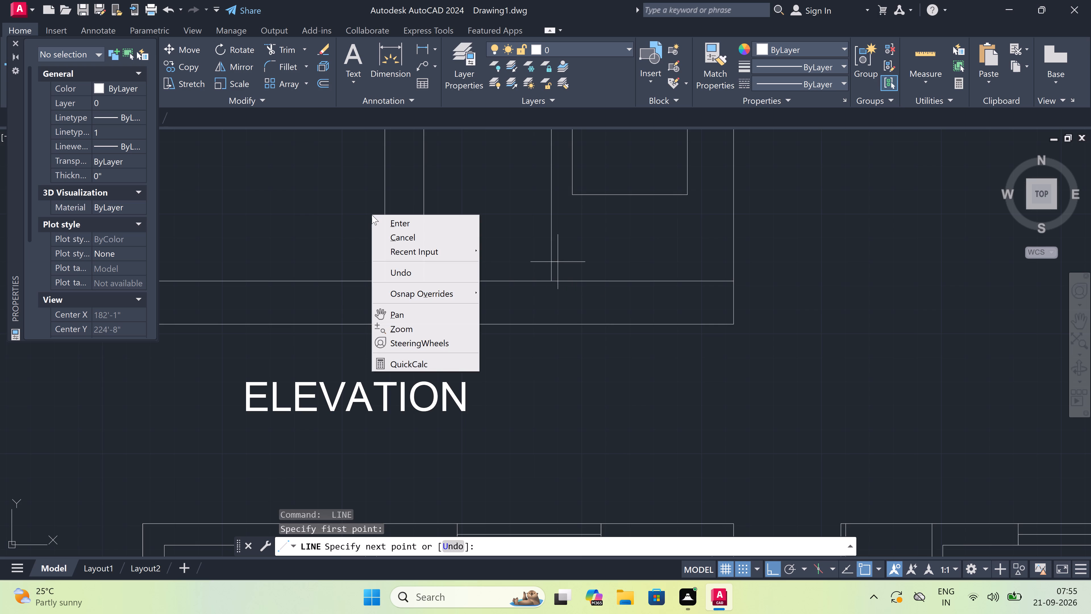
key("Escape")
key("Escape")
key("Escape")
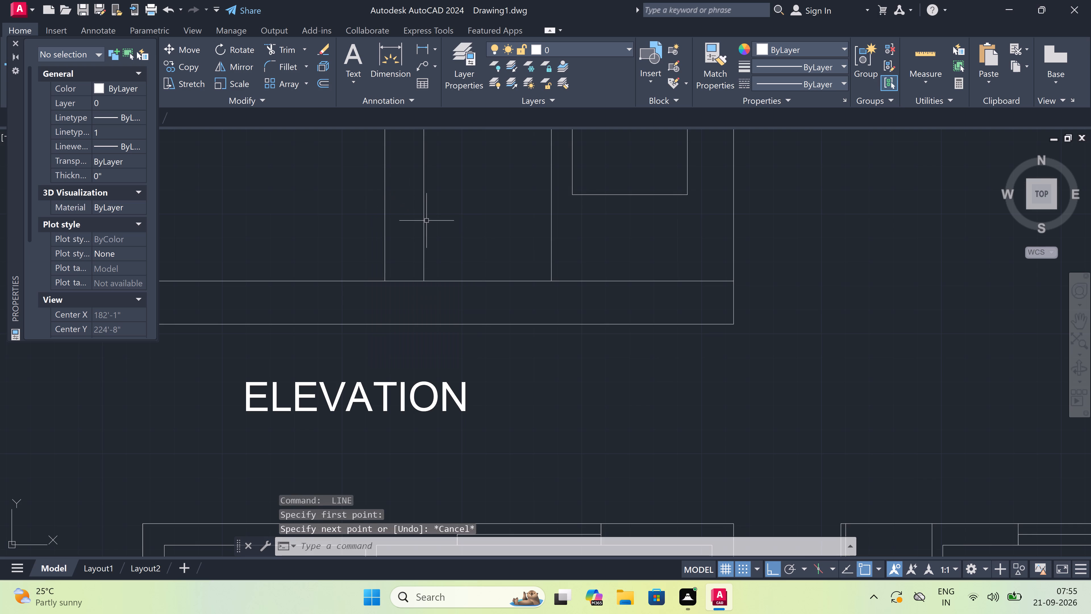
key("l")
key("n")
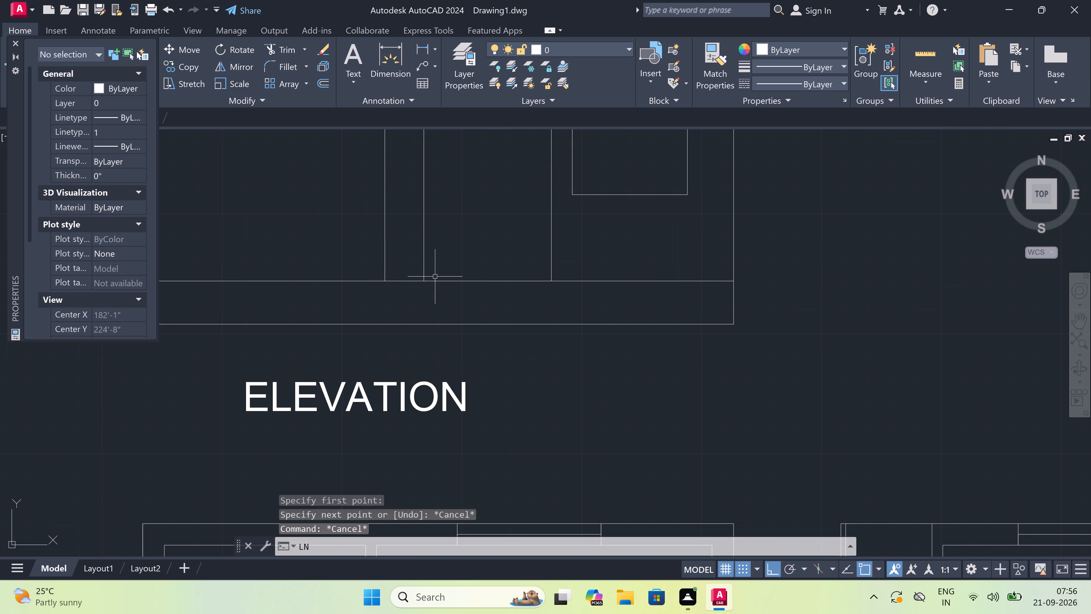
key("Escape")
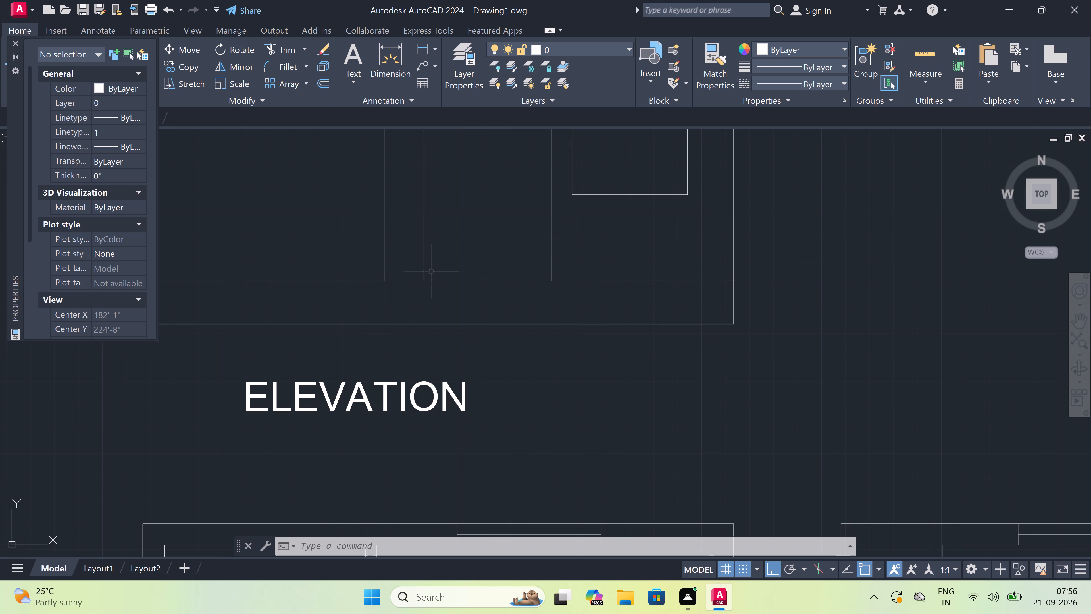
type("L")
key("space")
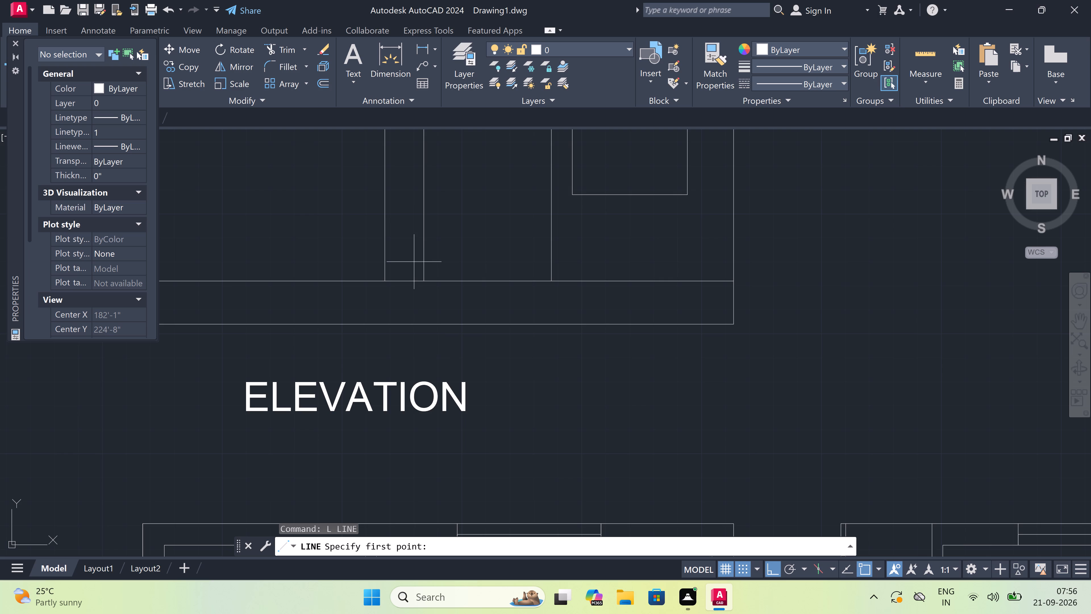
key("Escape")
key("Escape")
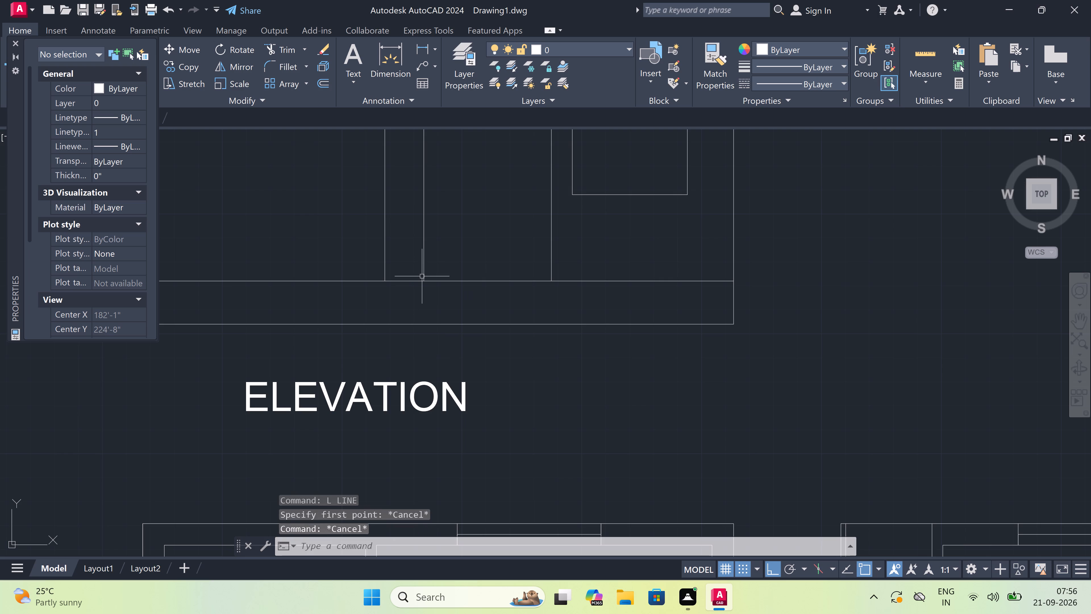
Trim the right wall line inside the elevation's mid-level projecting band.
scroll(427, 281, "down", 5)
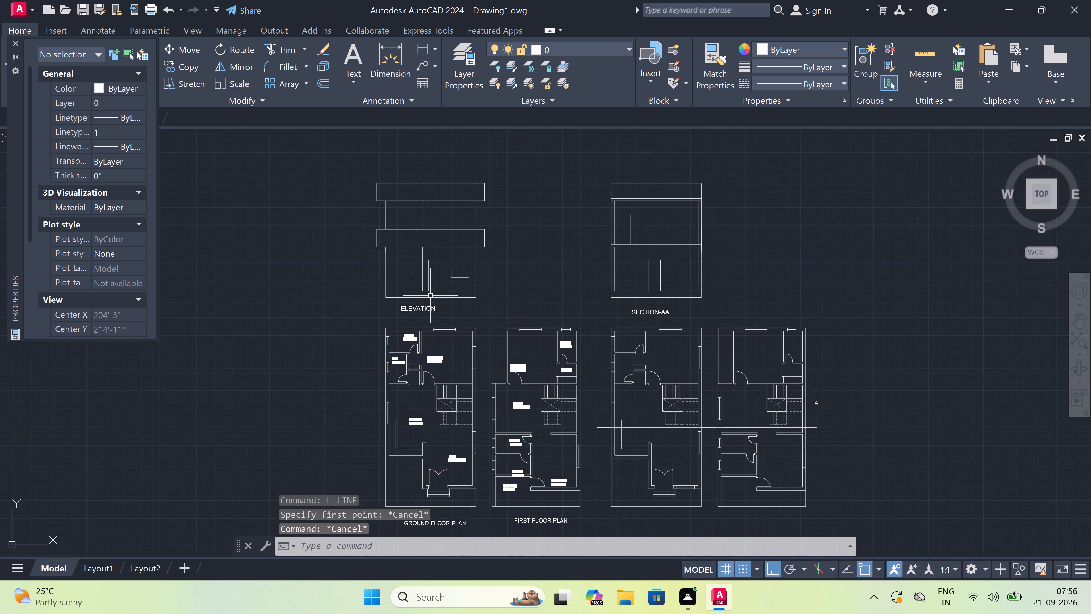
scroll(423, 283, "down", 1)
scroll(414, 264, "up", 3)
scroll(507, 288, "up", 2)
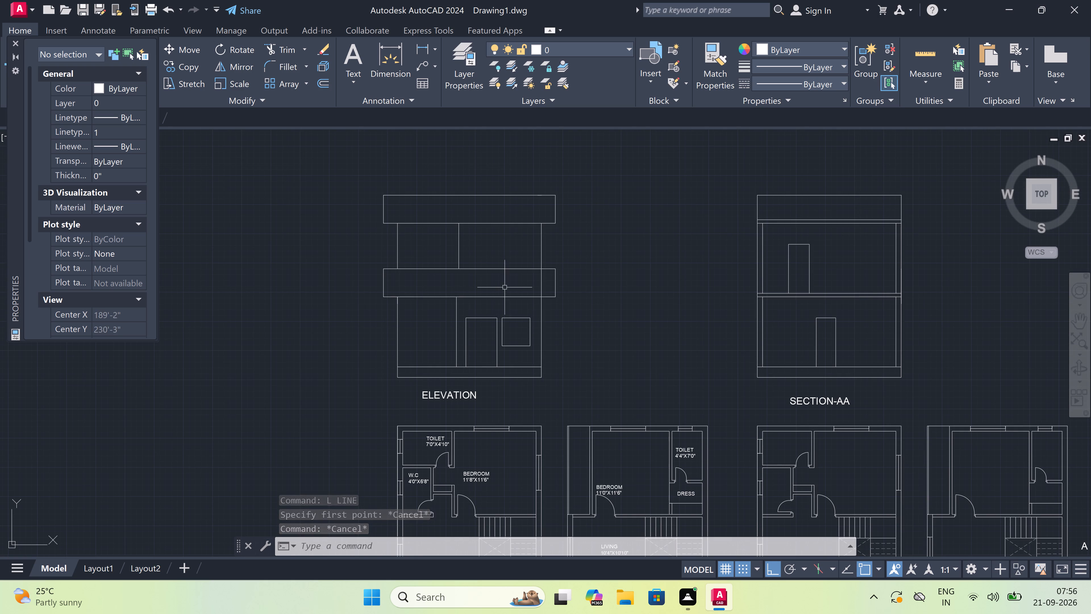
type("TR")
key("space")
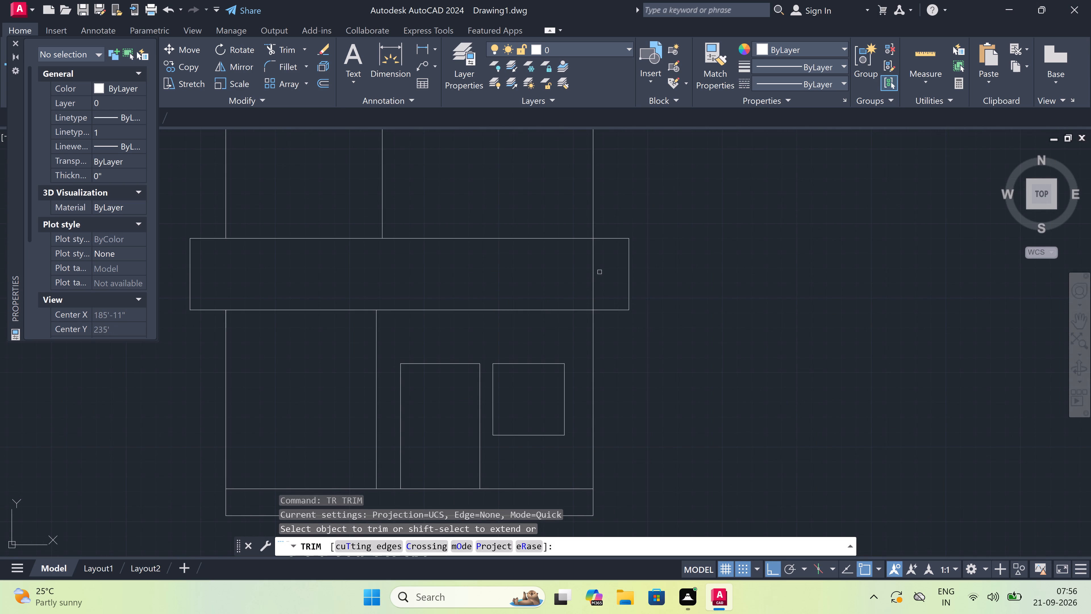
left_click(599, 272)
left_click(497, 279)
scroll(497, 279, "down", 4)
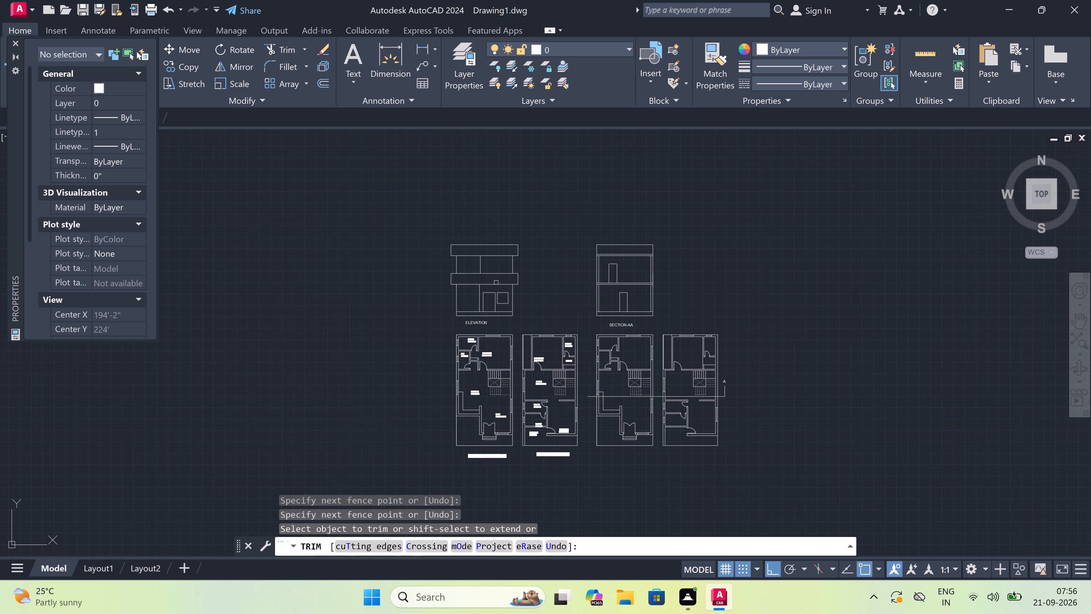
key("Escape")
Draw a rectangular block outline about 7'-6" wide and 4'-6" high on top of the elevation's roof band, near its right end.
scroll(485, 298, "up", 2)
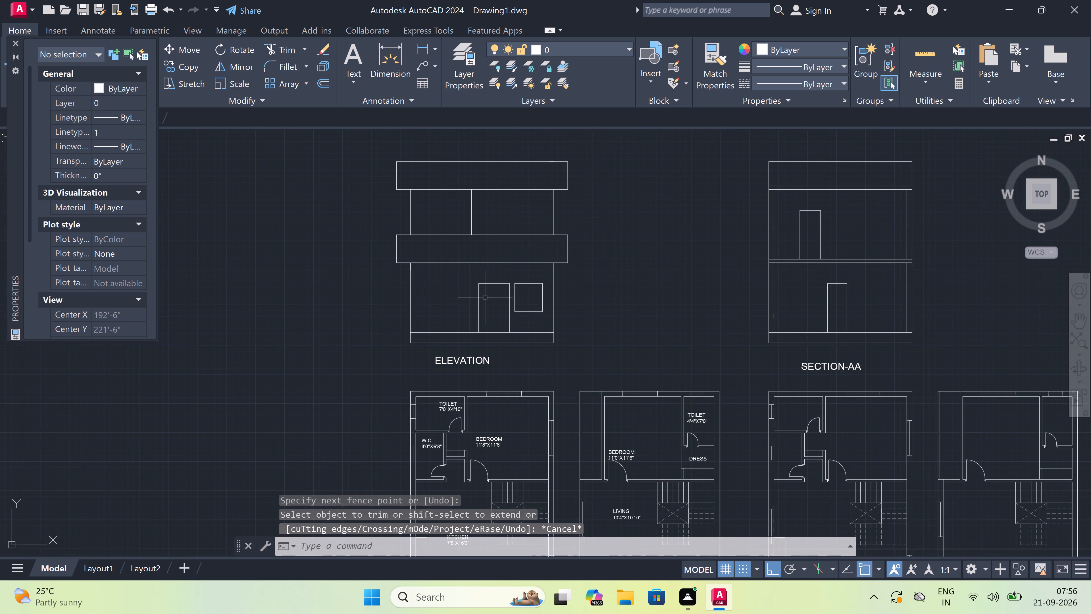
scroll(485, 298, "down", 2)
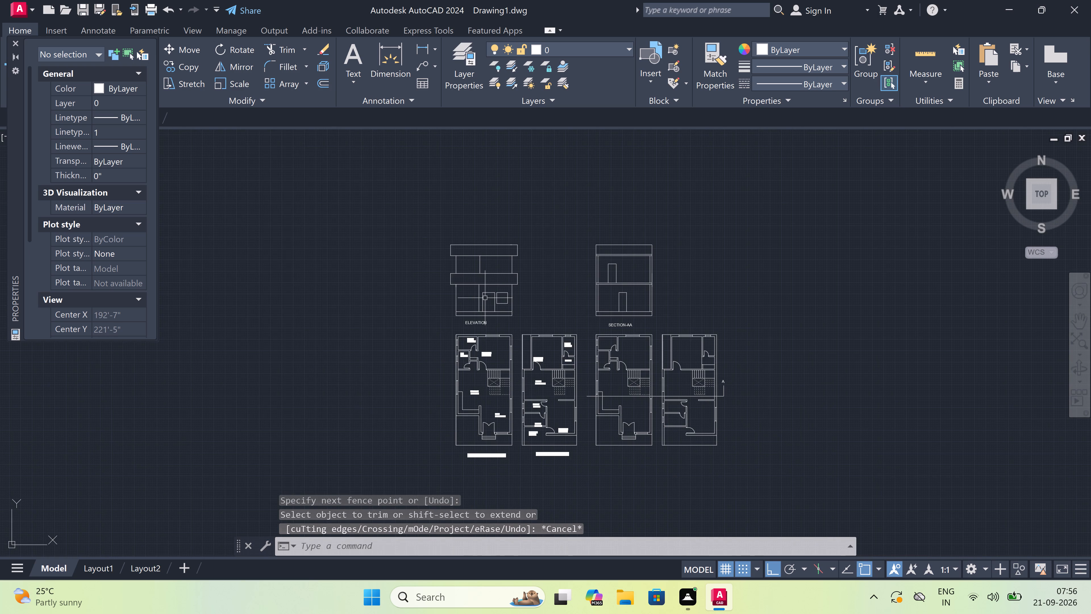
scroll(485, 298, "up", 1)
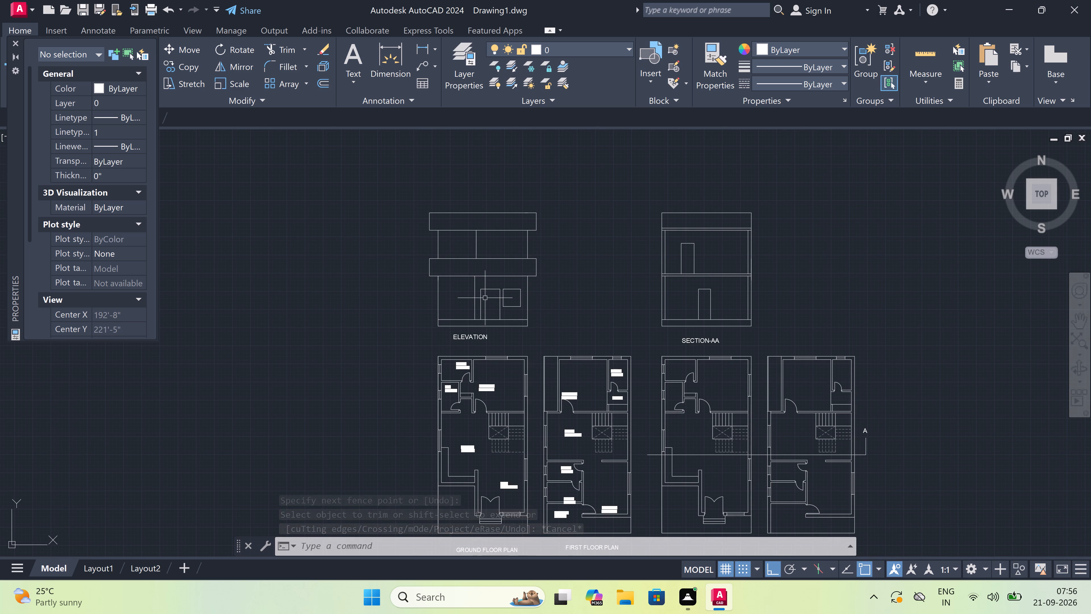
key("l")
key("space")
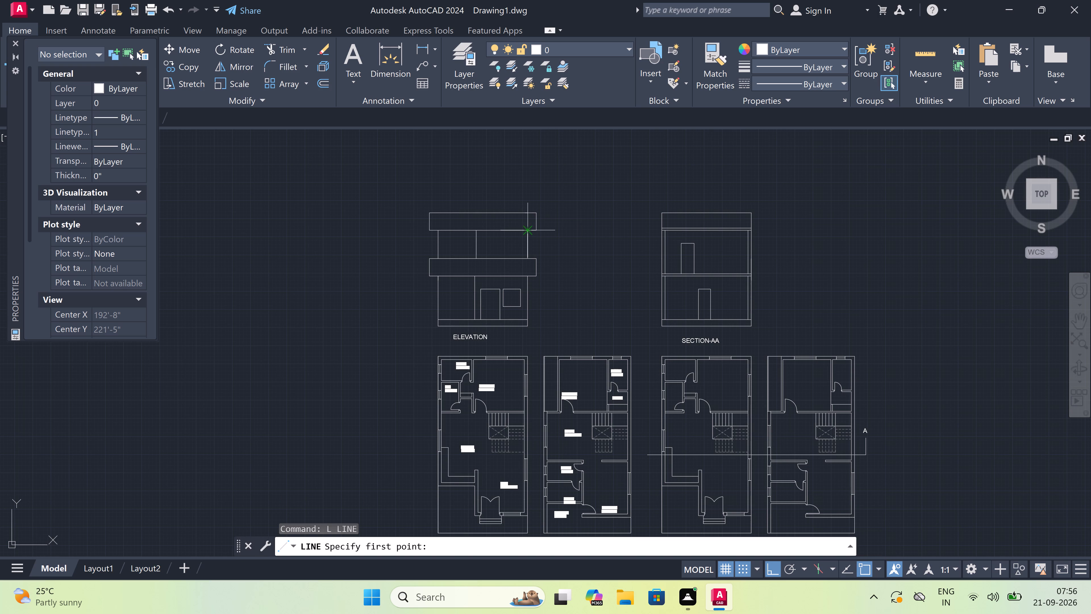
left_click(528, 214)
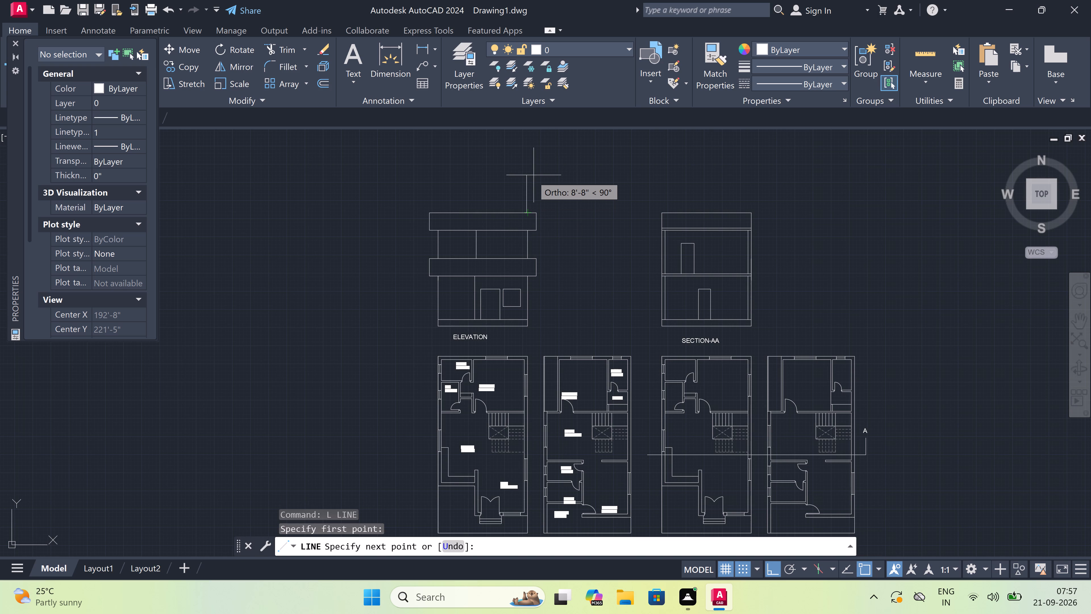
scroll(524, 188, "up", 3)
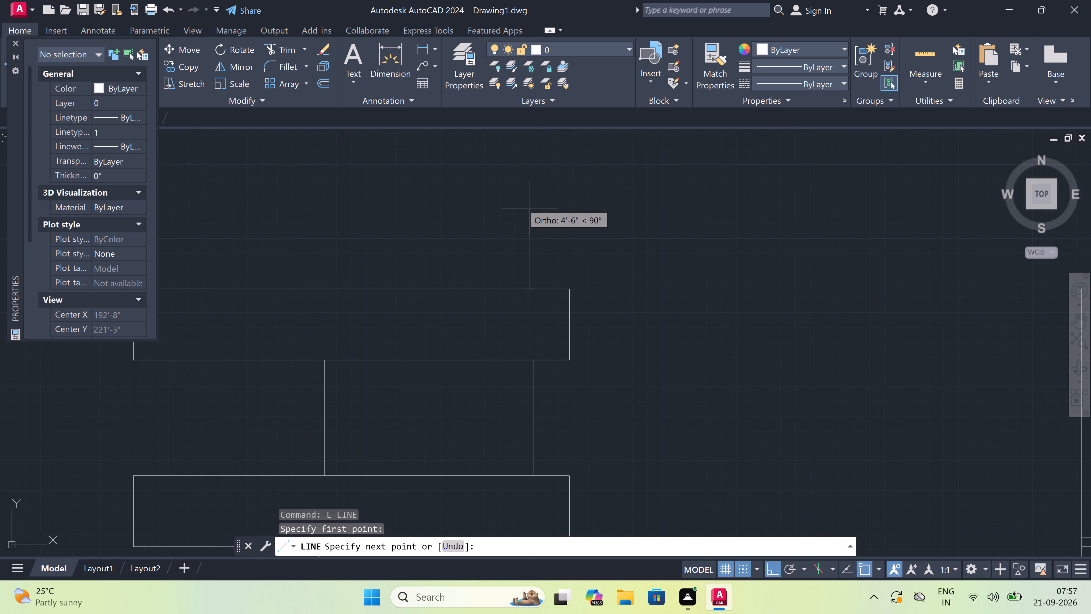
left_click(522, 204)
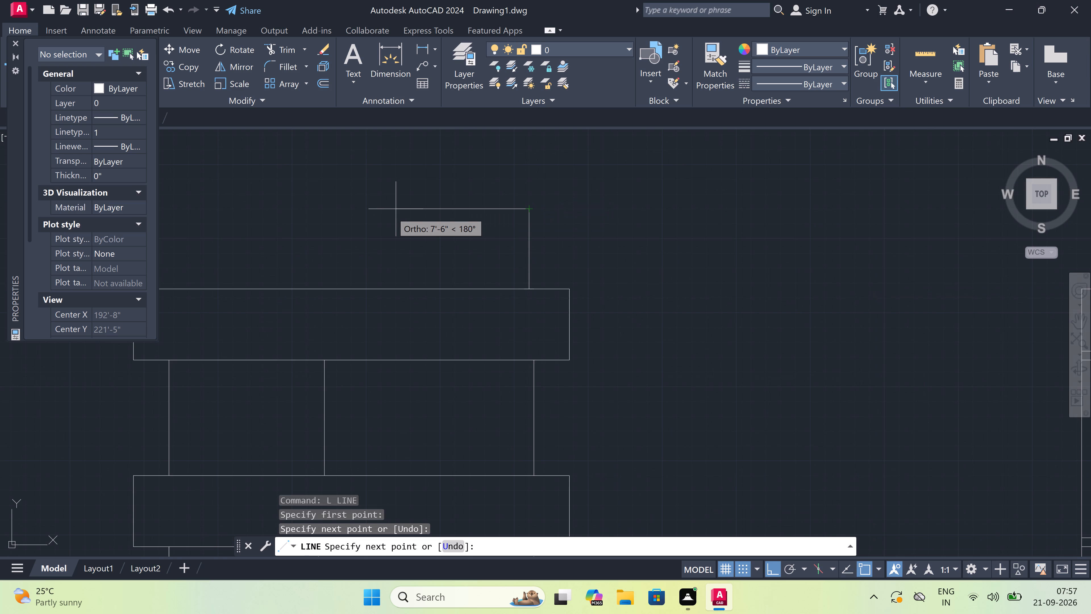
scroll(391, 212, "down", 3)
scroll(391, 212, "up", 2)
left_click(392, 212)
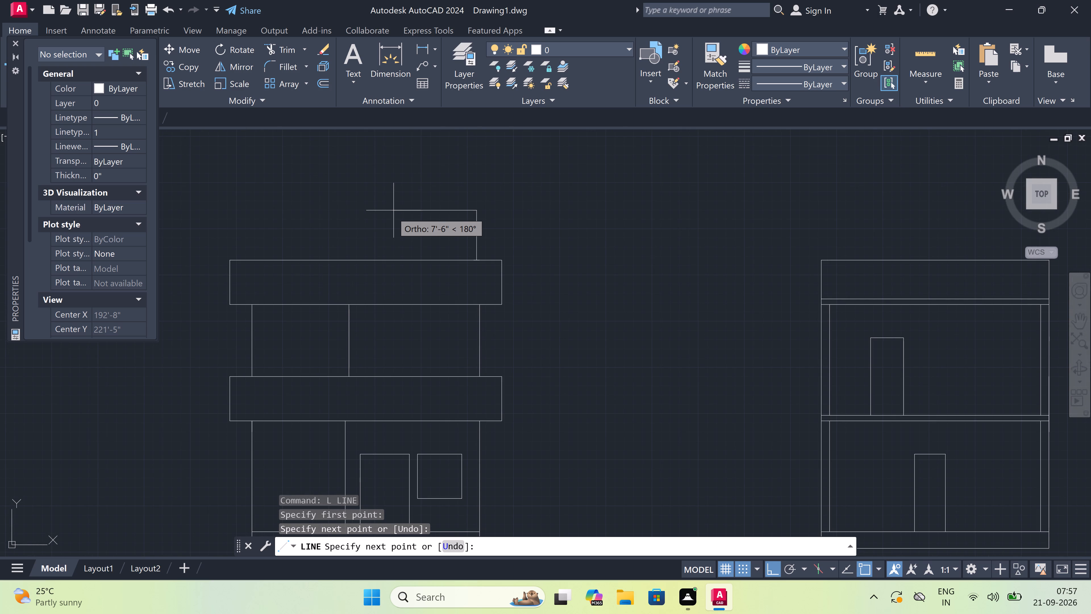
left_click(390, 258)
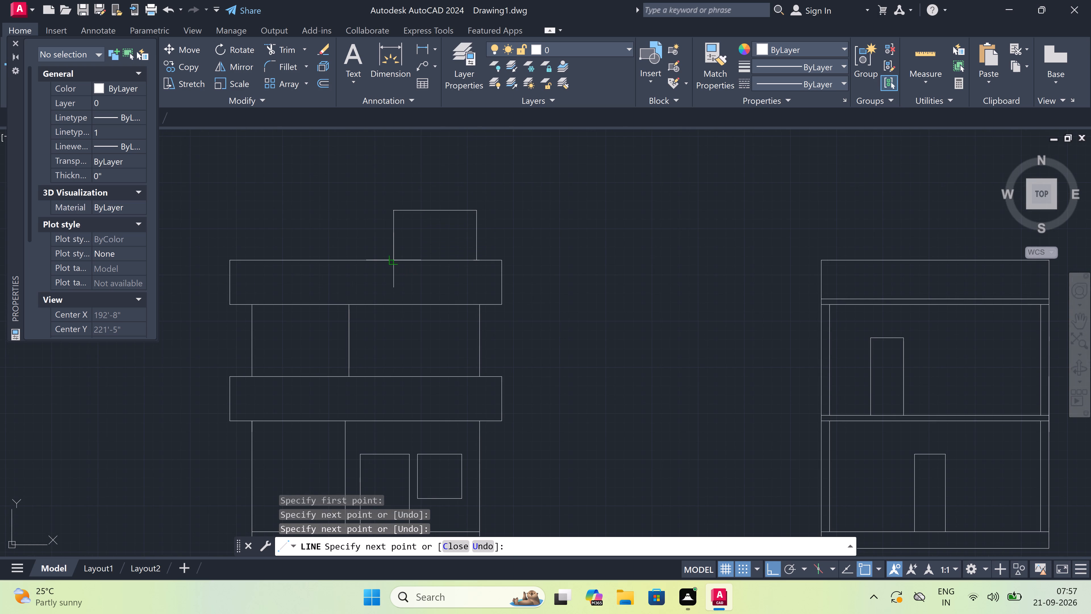
key("Escape")
Draw a sloping line, with Ortho off, from the roof band's lower-left corner towards the elevation's left wall line.
scroll(440, 216, "down", 3)
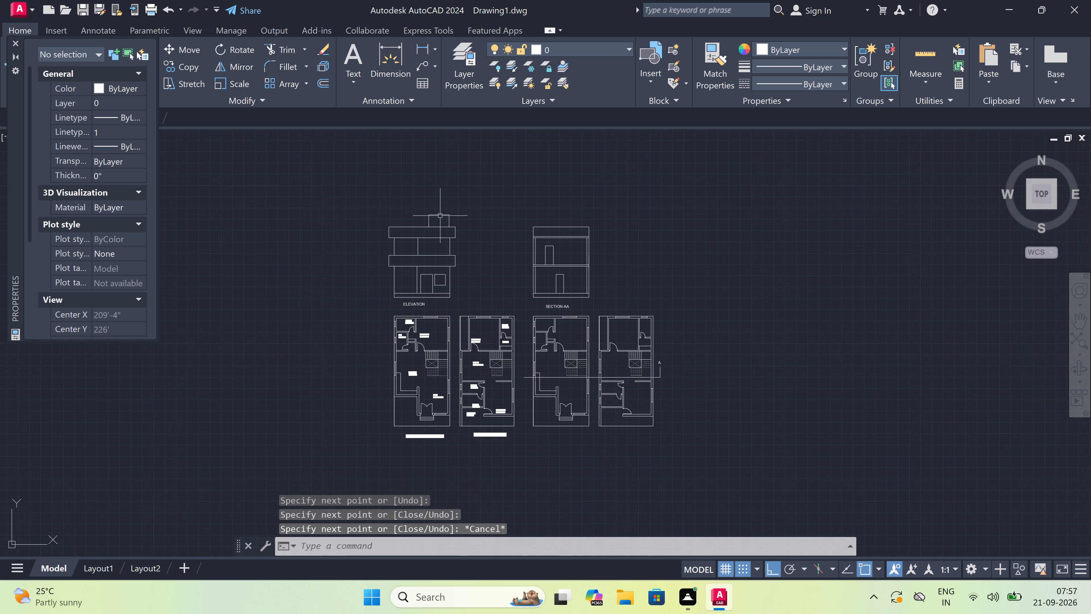
scroll(440, 216, "up", 2)
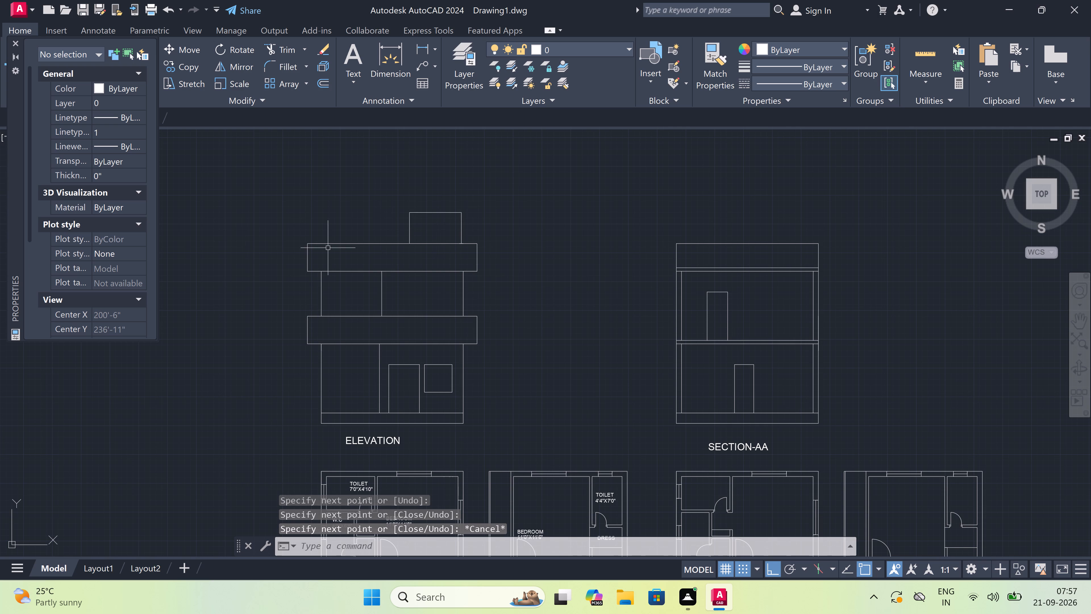
key("l")
key("space")
scroll(300, 273, "up", 2)
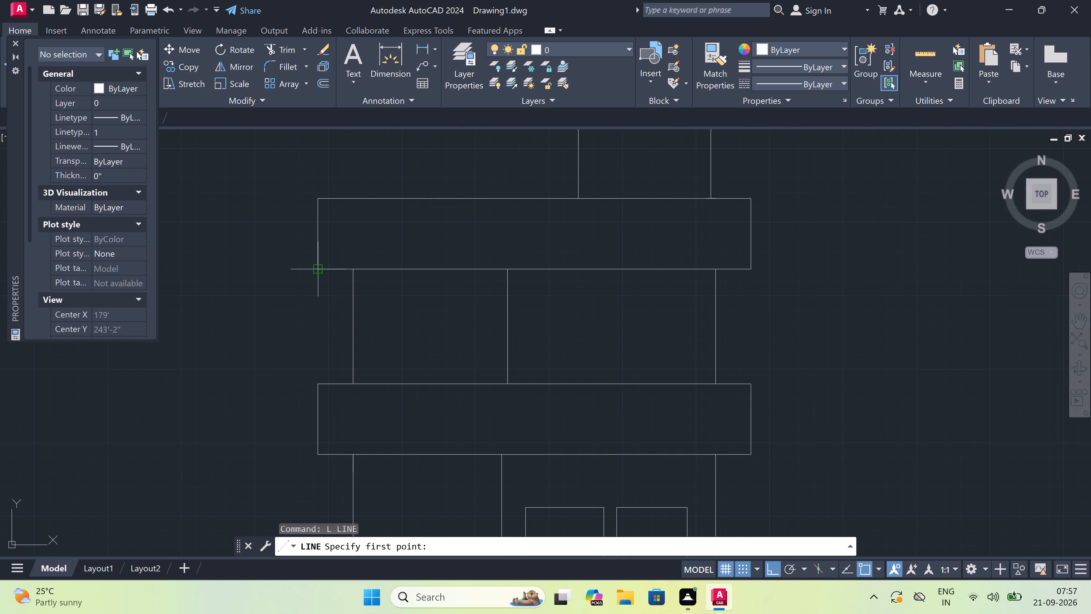
left_click(316, 270)
key("F8")
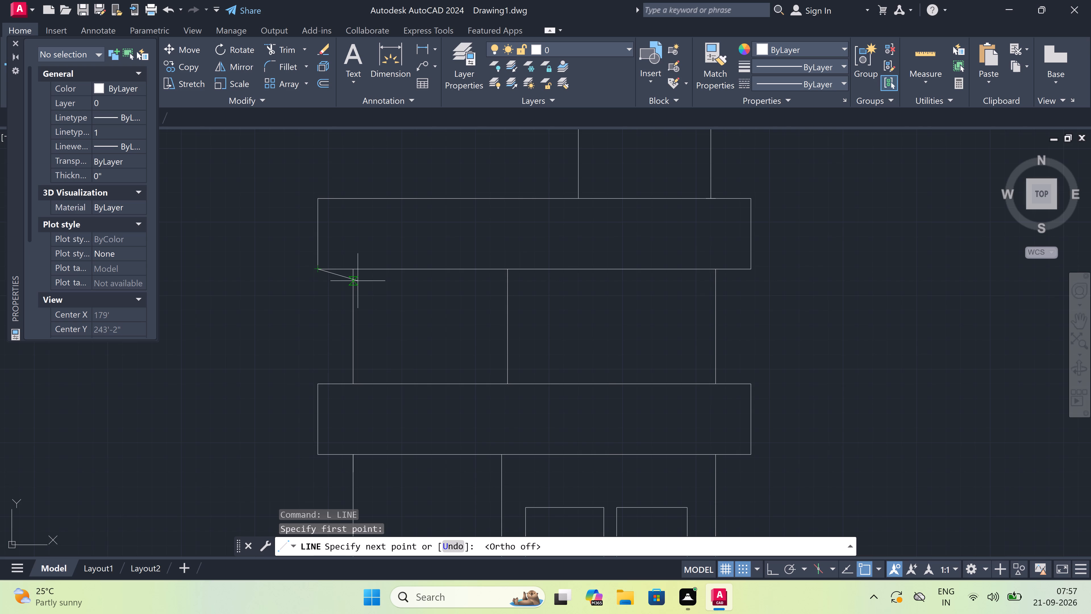
scroll(352, 286, "up", 2)
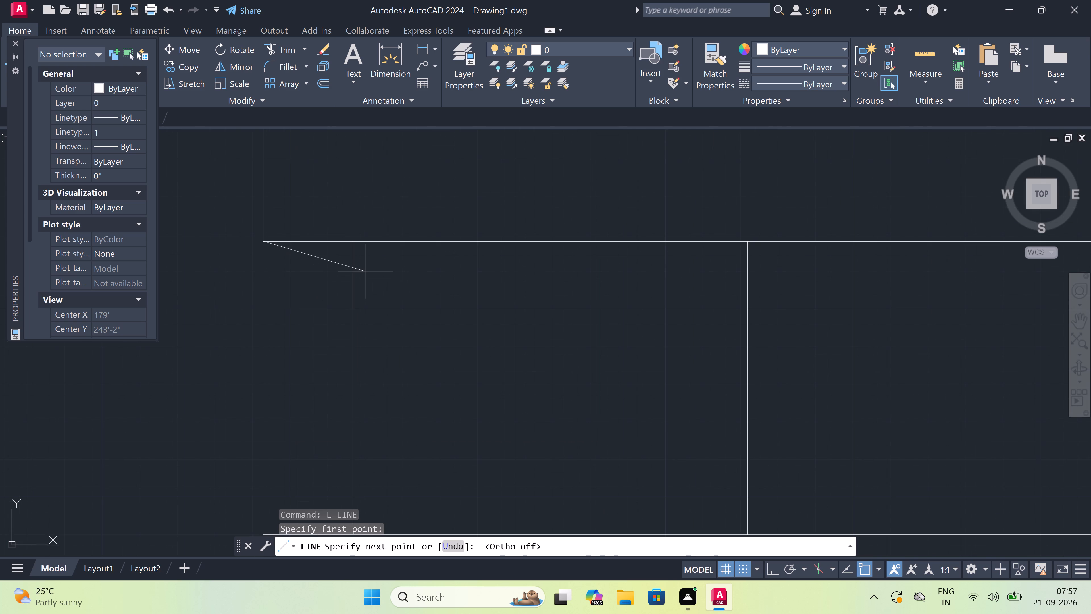
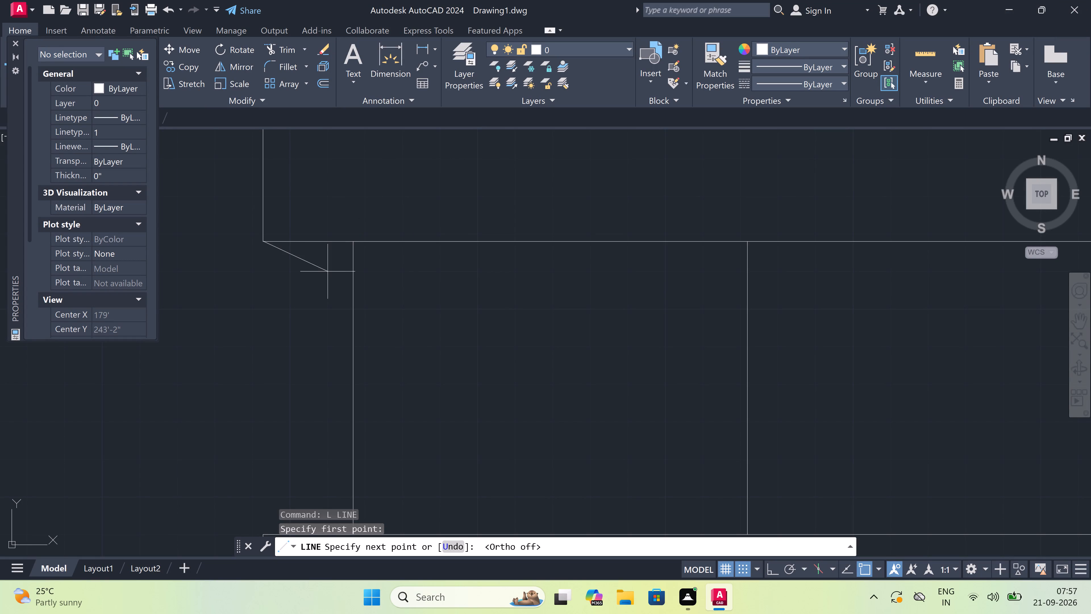
Finish the sloped line from the upper band's lower-left corner past the left wall, and trim its overrun at the wall.
left_click(398, 303)
key("Escape")
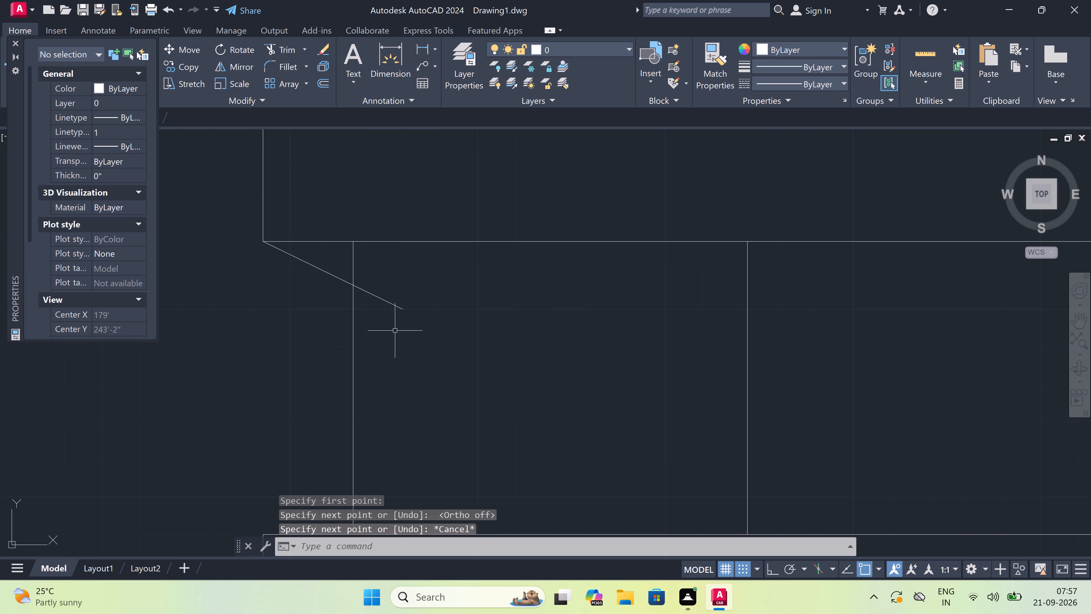
key("t")
key("r")
key("space")
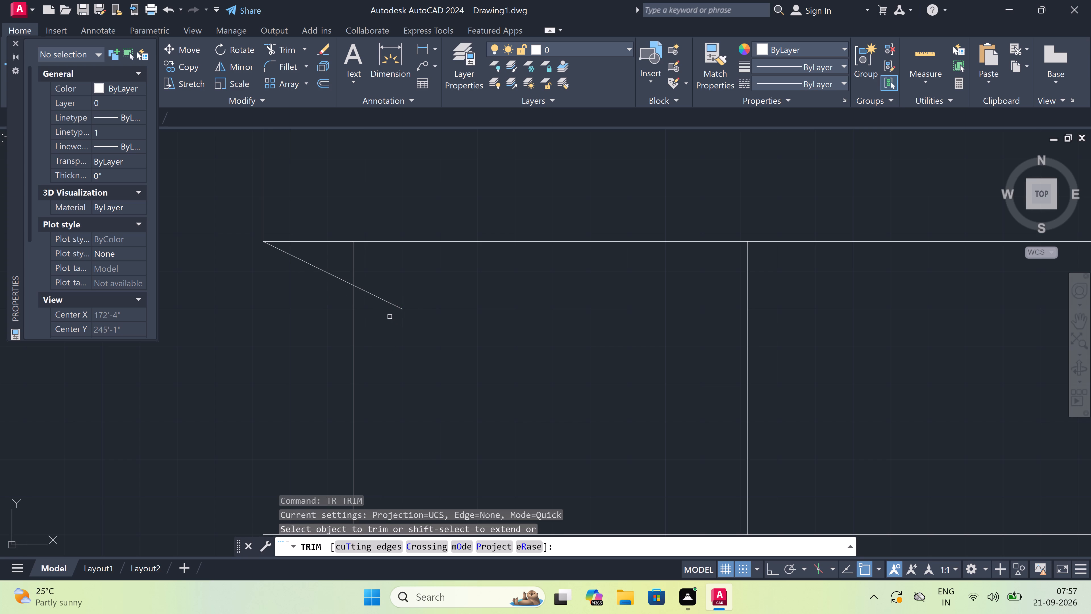
left_click(390, 317)
left_click(391, 298)
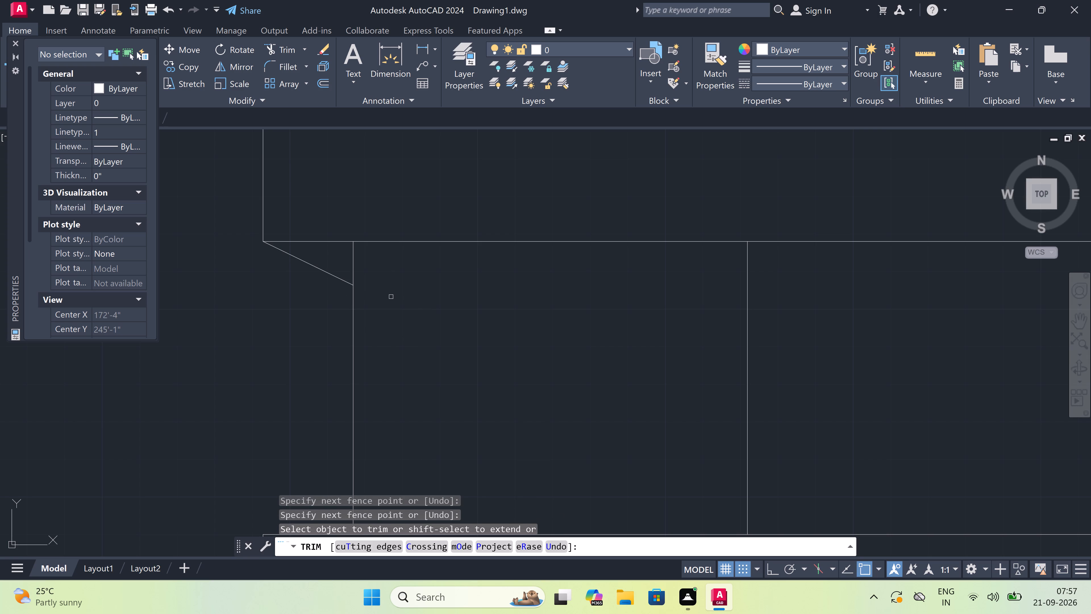
scroll(389, 292, "down", 4)
key("Escape")
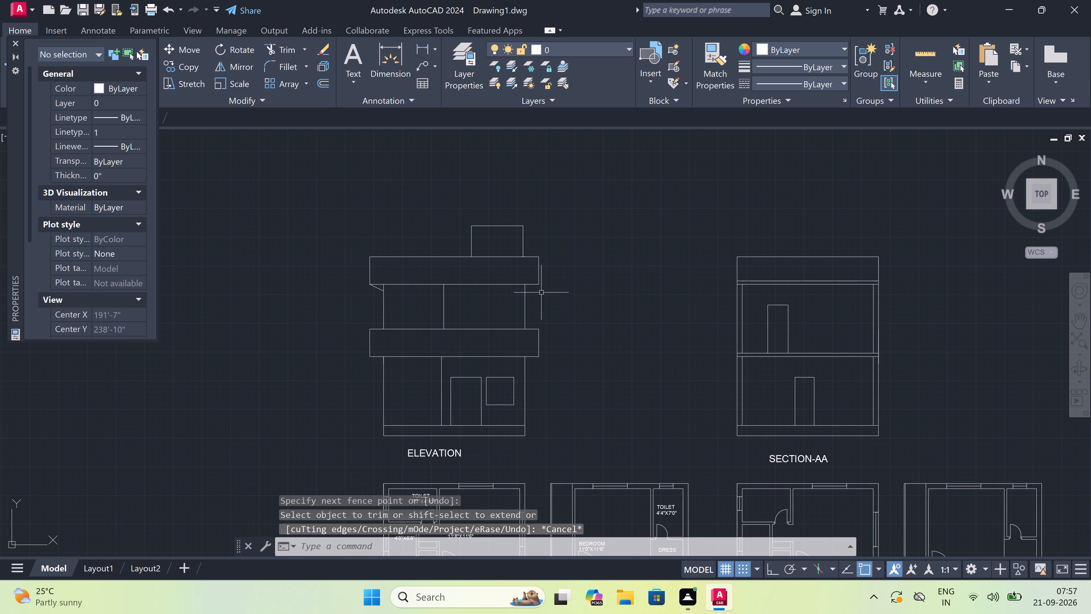
Draw a sloped line from the upper band's lower-right corner down past the elevation's right wall line.
scroll(551, 281, "up", 2)
key("l")
key("space")
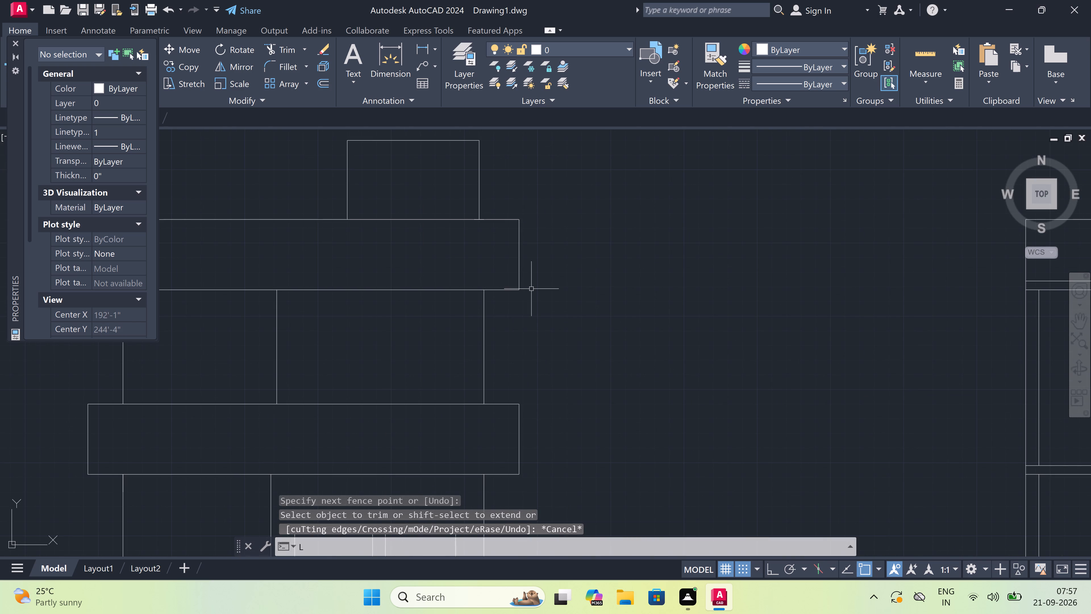
scroll(509, 287, "up", 1)
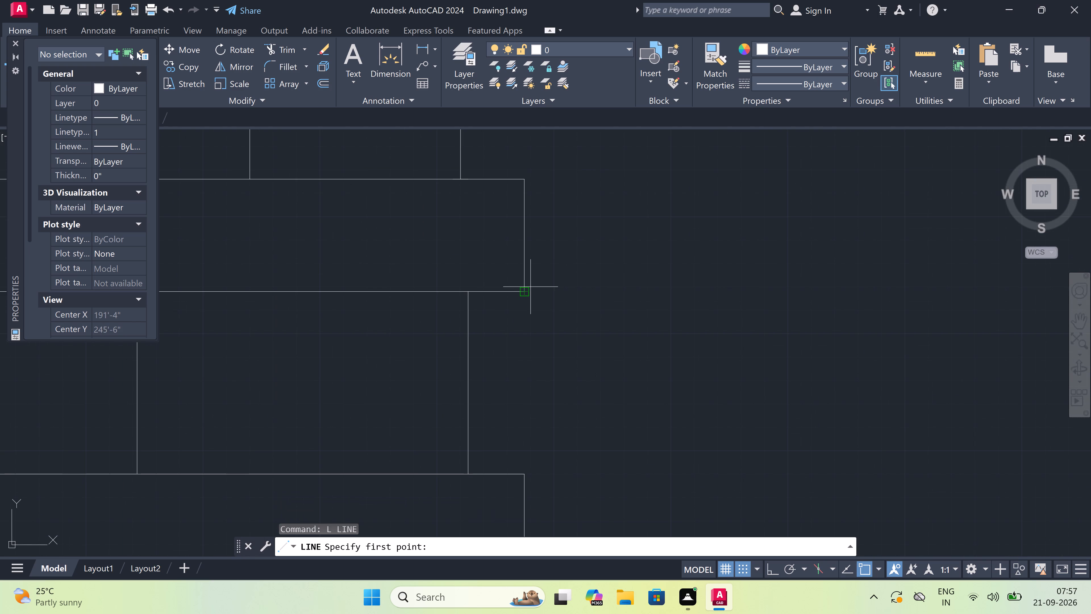
left_click(526, 289)
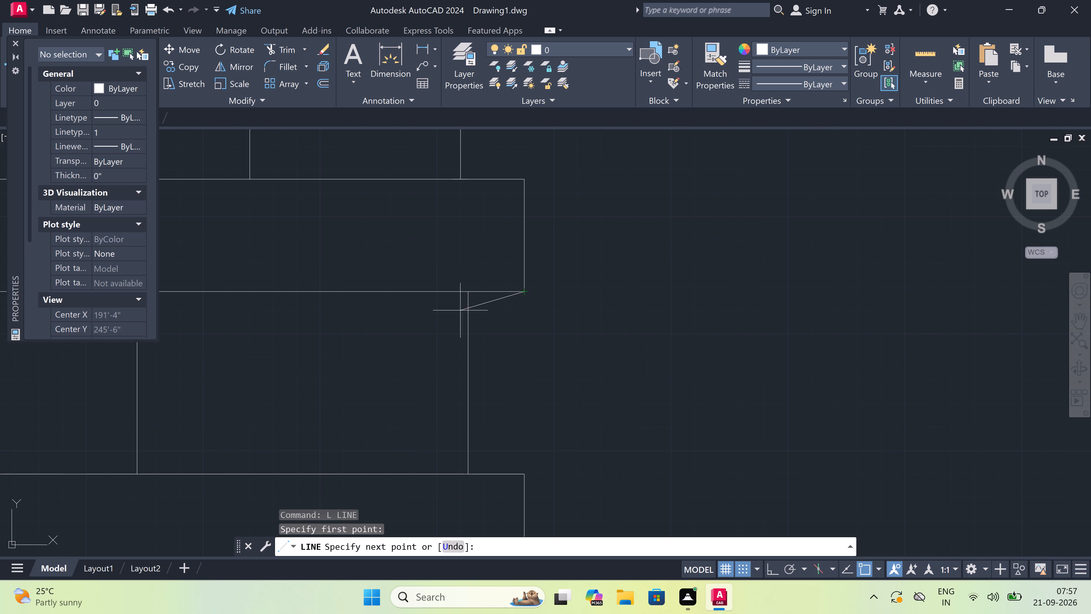
left_click(446, 325)
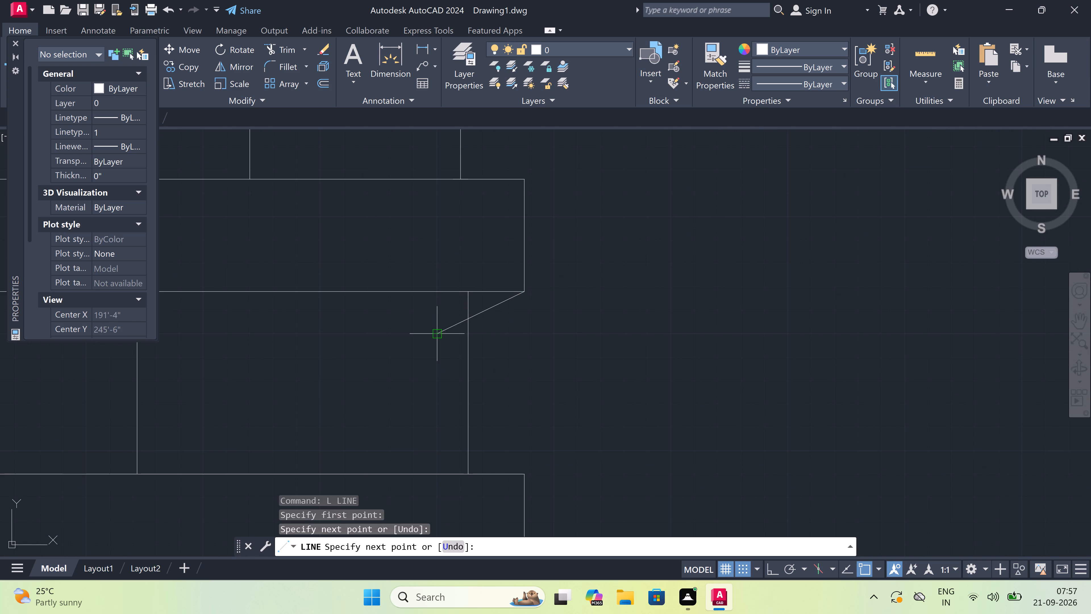
key("Escape")
Trim the upper-right sloped line at the right wall, leaving a piece about 2' across and 1' down.
type("TR")
key("space")
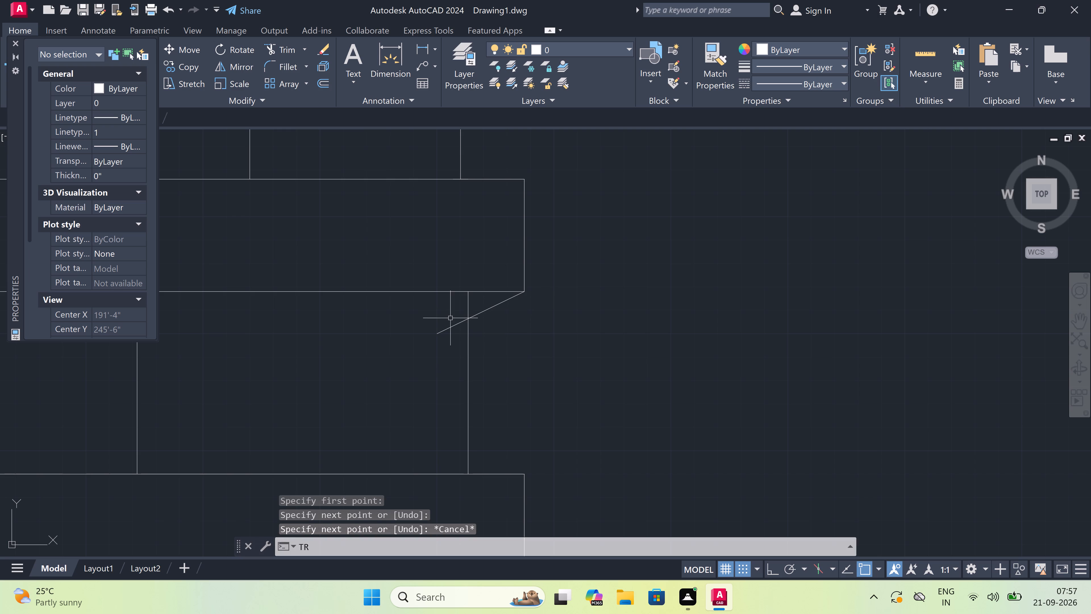
left_click(451, 318)
left_click(450, 325)
left_click(450, 325)
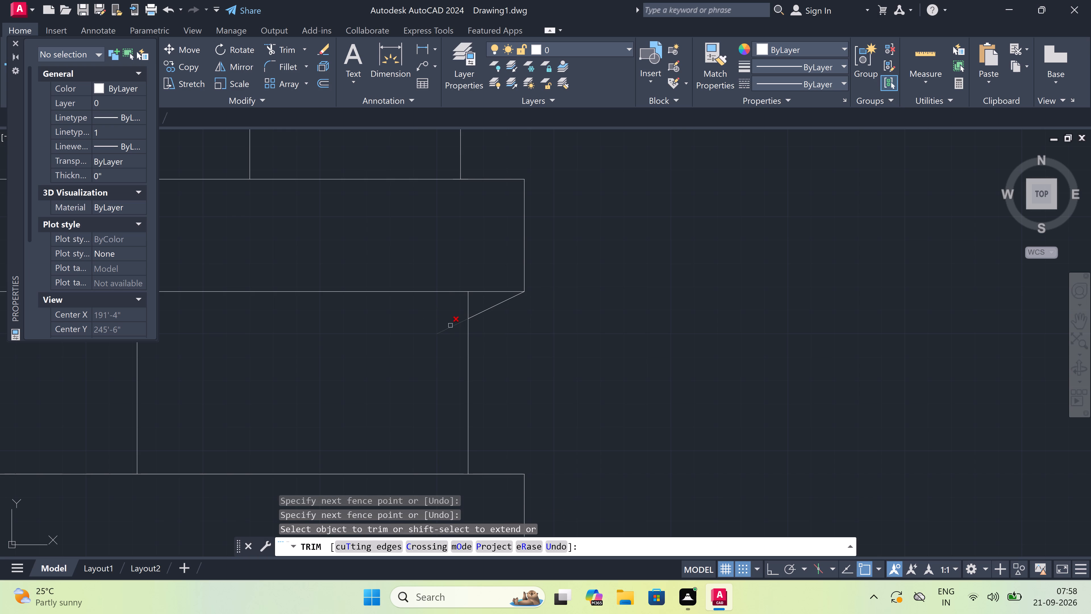
left_click(450, 325)
scroll(450, 325, "down", 4)
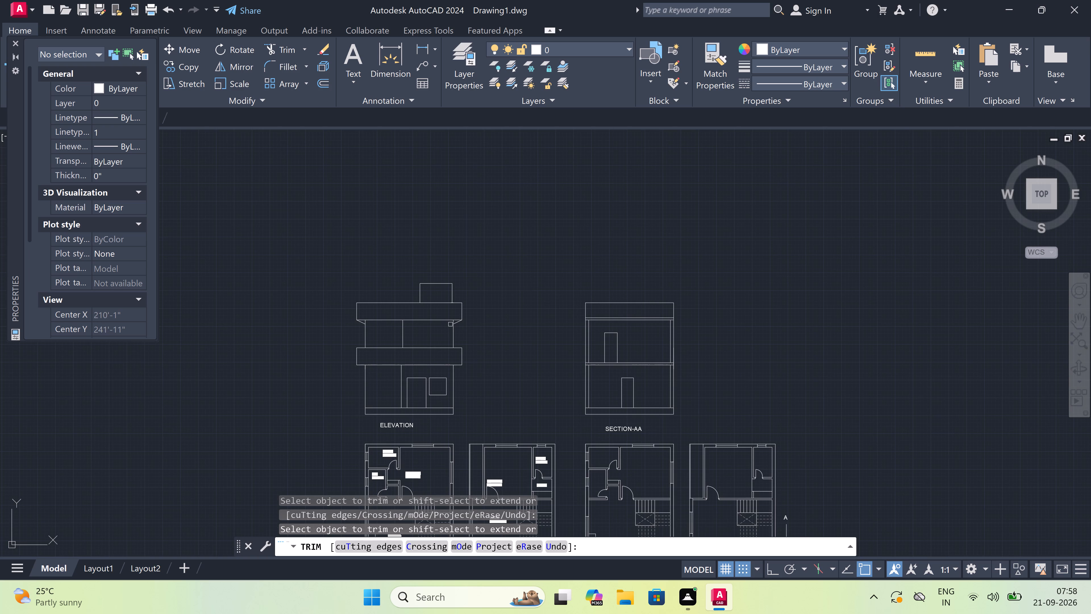
key("Escape")
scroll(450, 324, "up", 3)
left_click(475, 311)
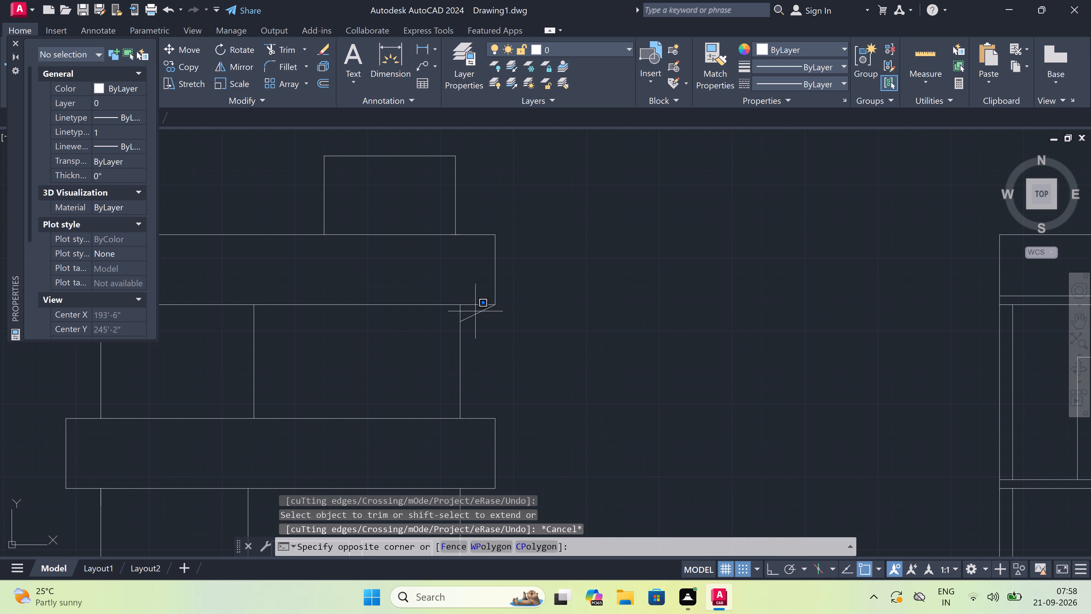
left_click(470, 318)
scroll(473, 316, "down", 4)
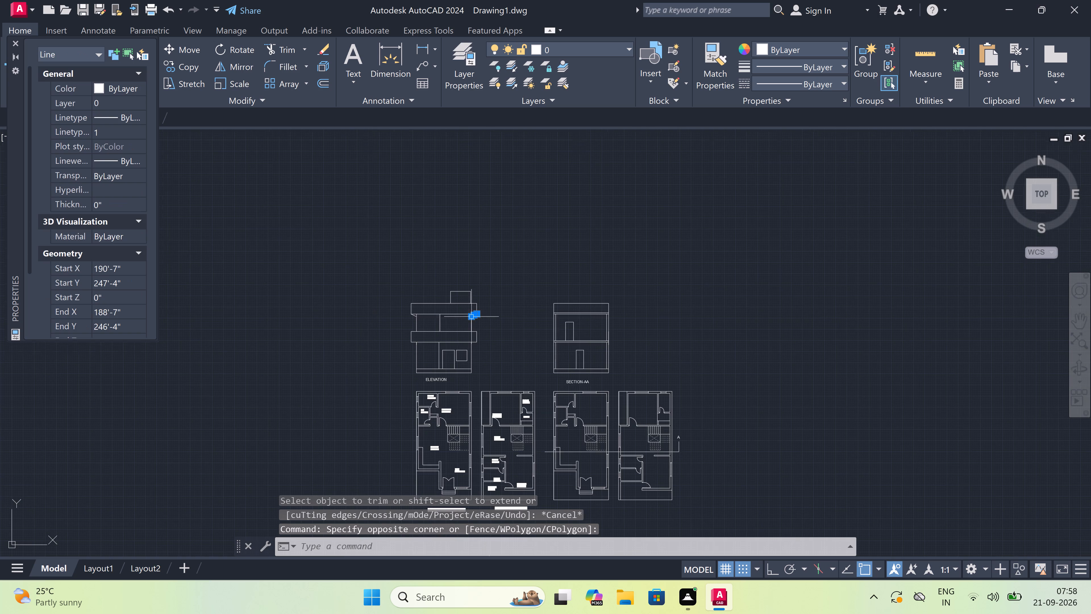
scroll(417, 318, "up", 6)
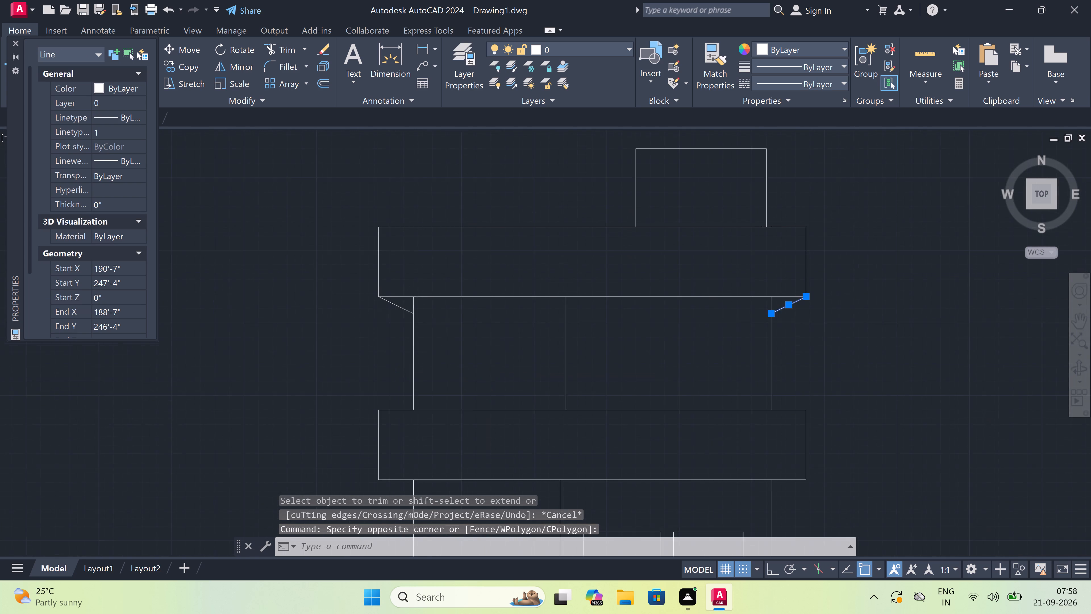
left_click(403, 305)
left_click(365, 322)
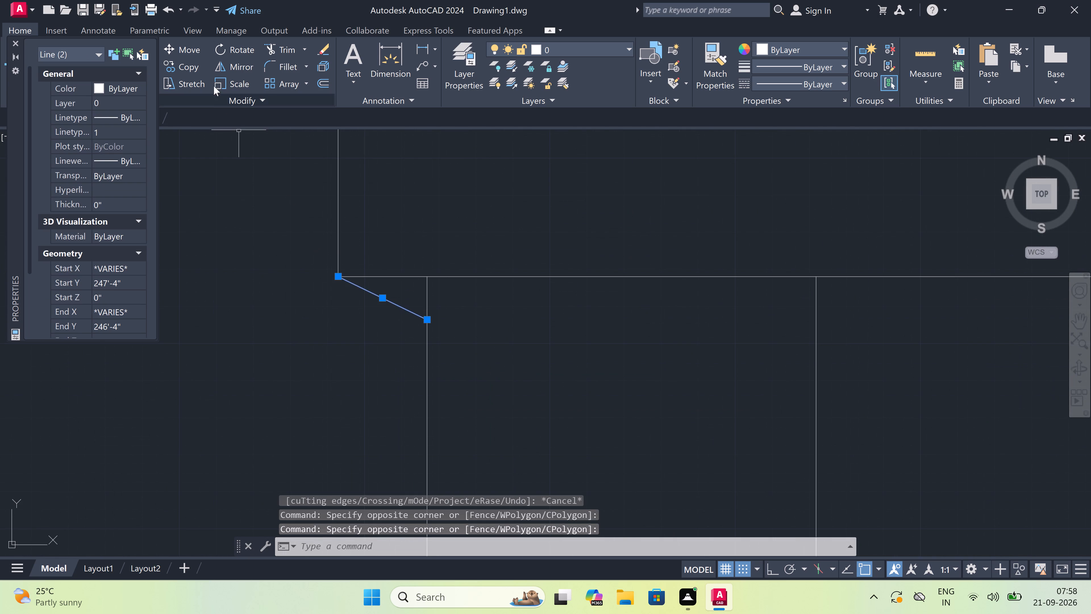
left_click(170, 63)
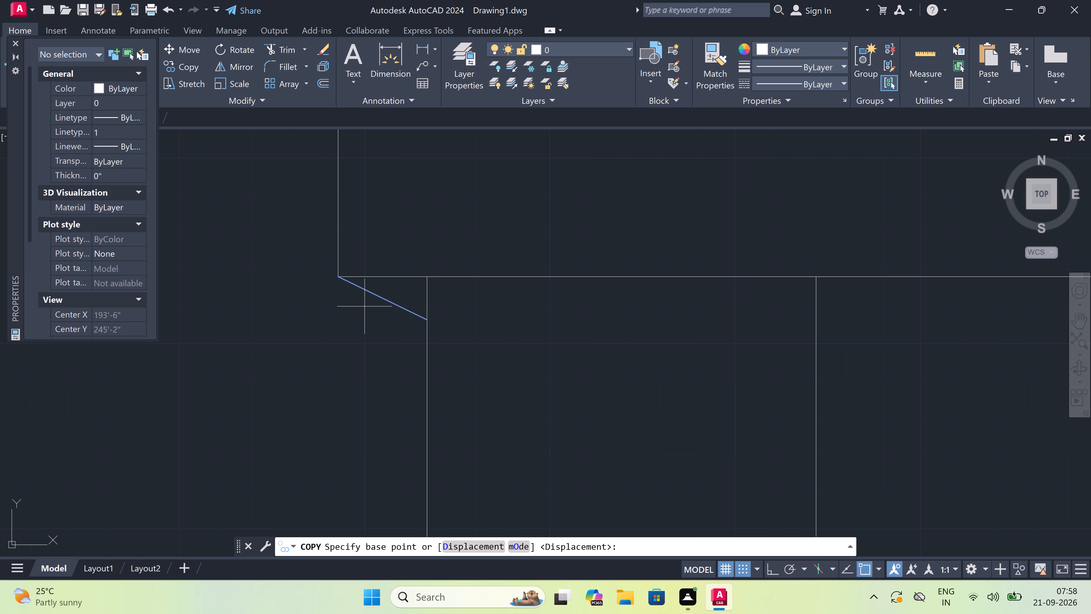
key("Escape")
Draw a sloped line from the lower band's lower-left corner down past the elevation's left wall line.
type("L")
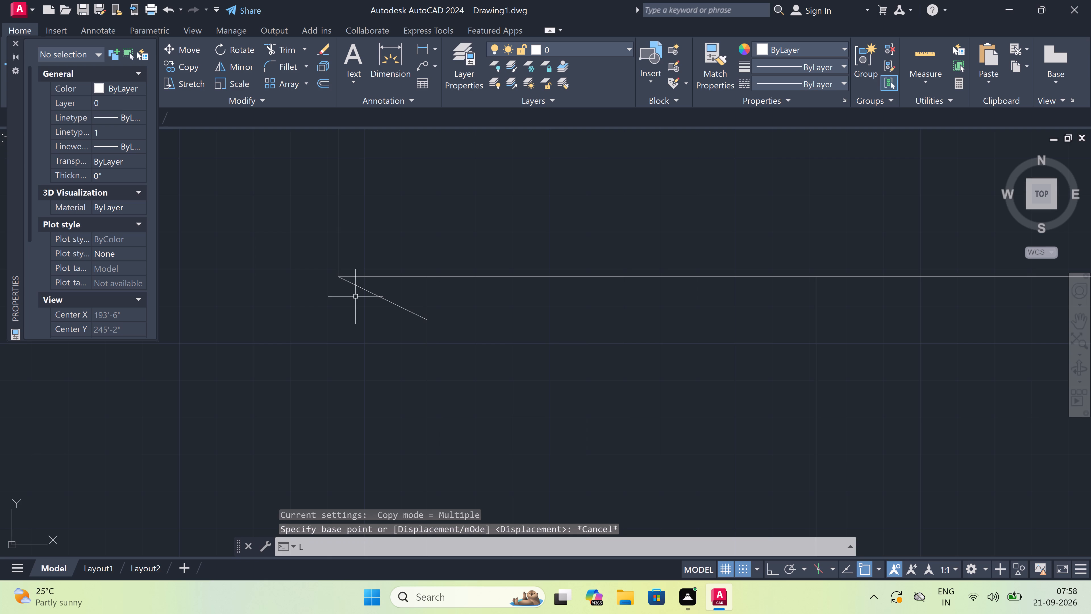
key("space")
scroll(380, 252, "down", 4)
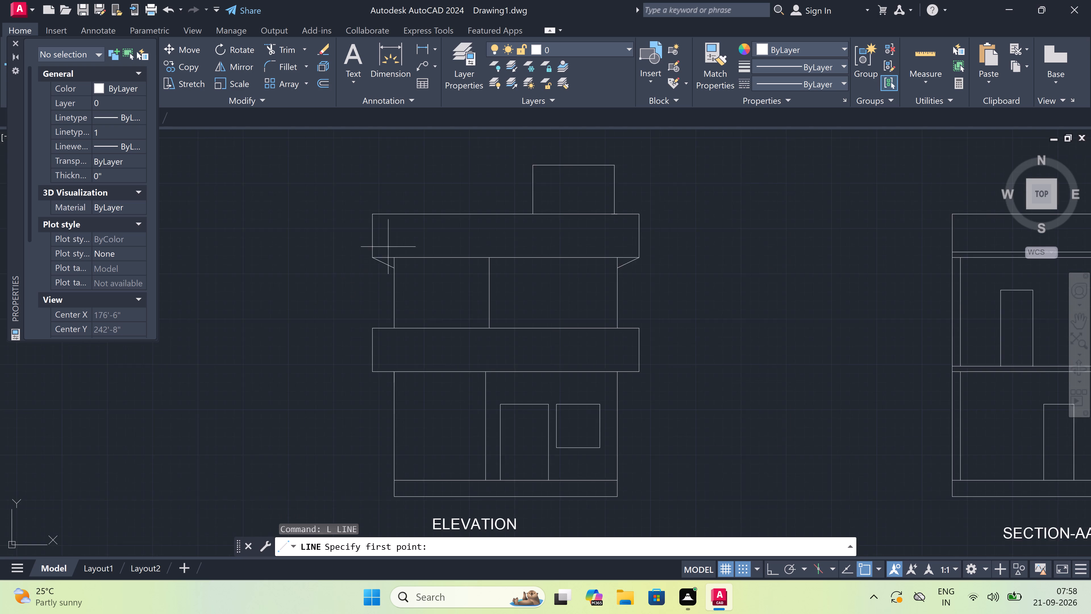
scroll(368, 301, "up", 3)
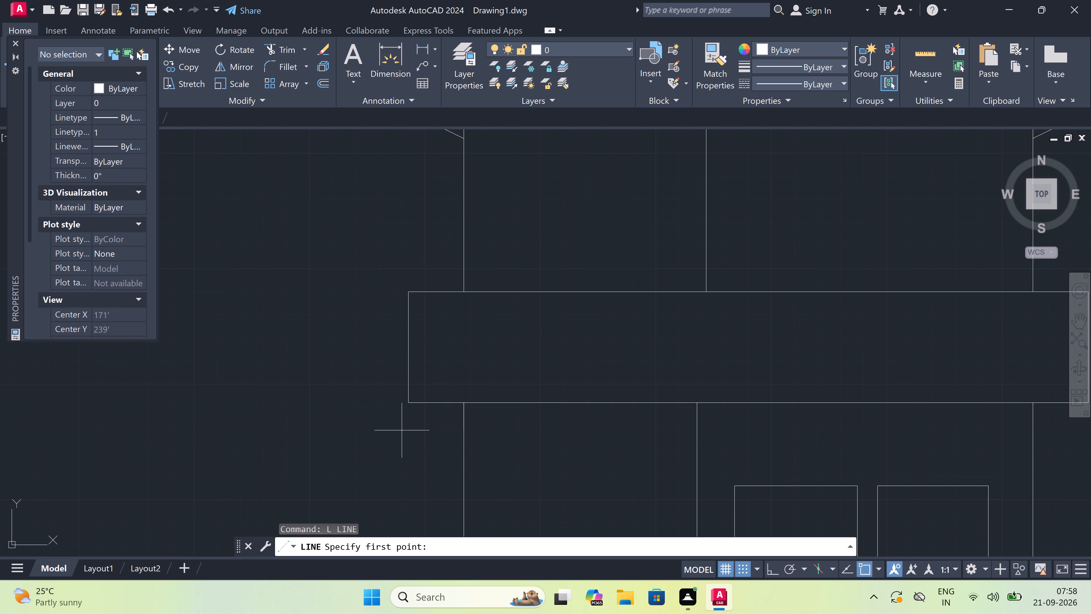
left_click_drag(407, 399, 410, 402)
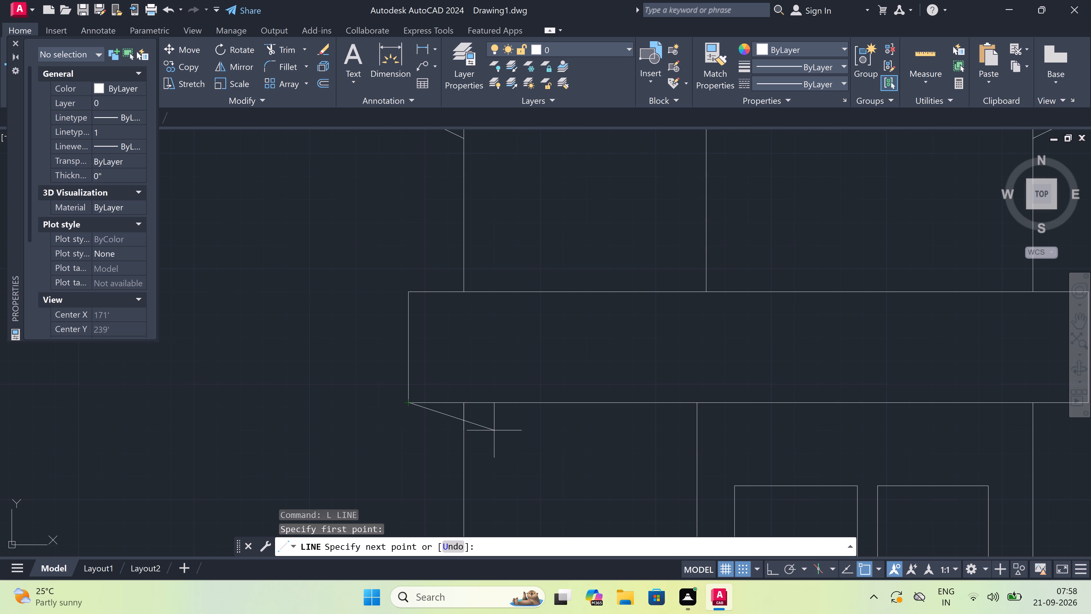
scroll(488, 441, "up", 1)
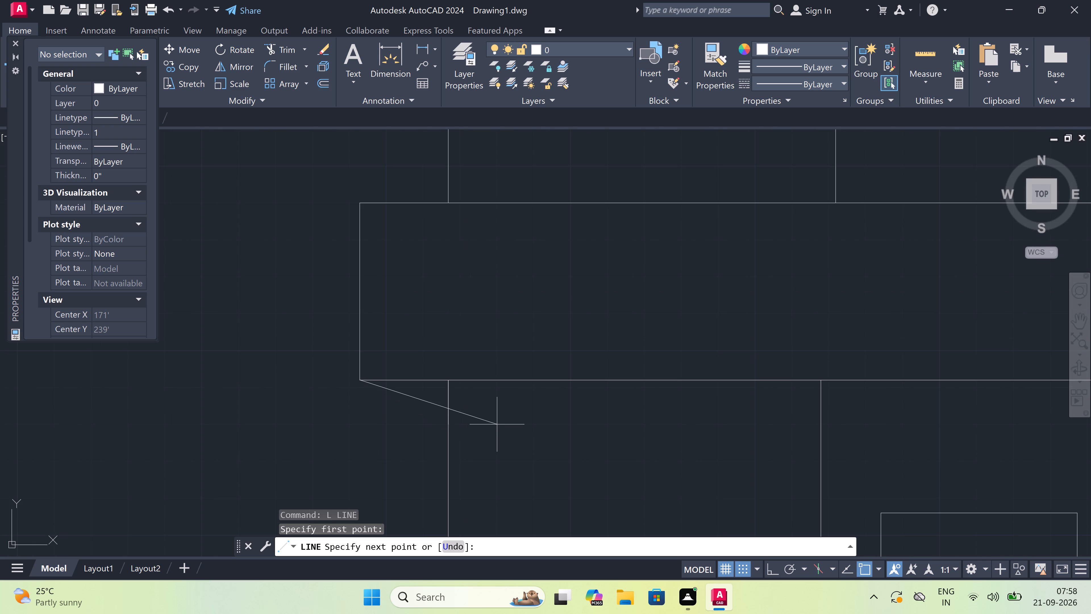
left_click(487, 442)
key("Escape")
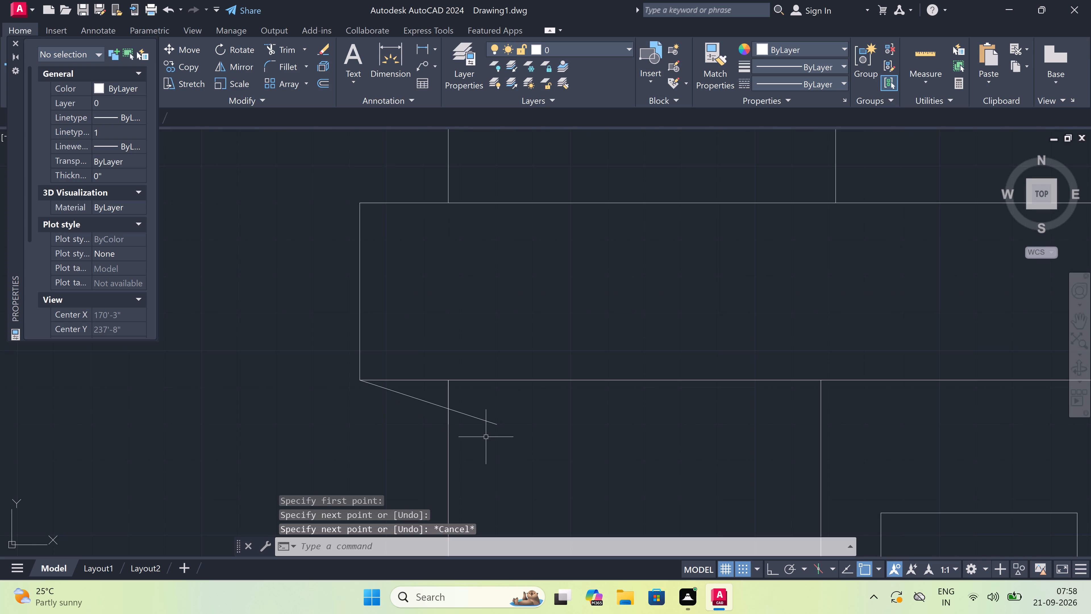
Trim the part of the lower-left sloped line that extends inside the left wall.
key("t")
key("r")
key("space")
left_click(482, 430)
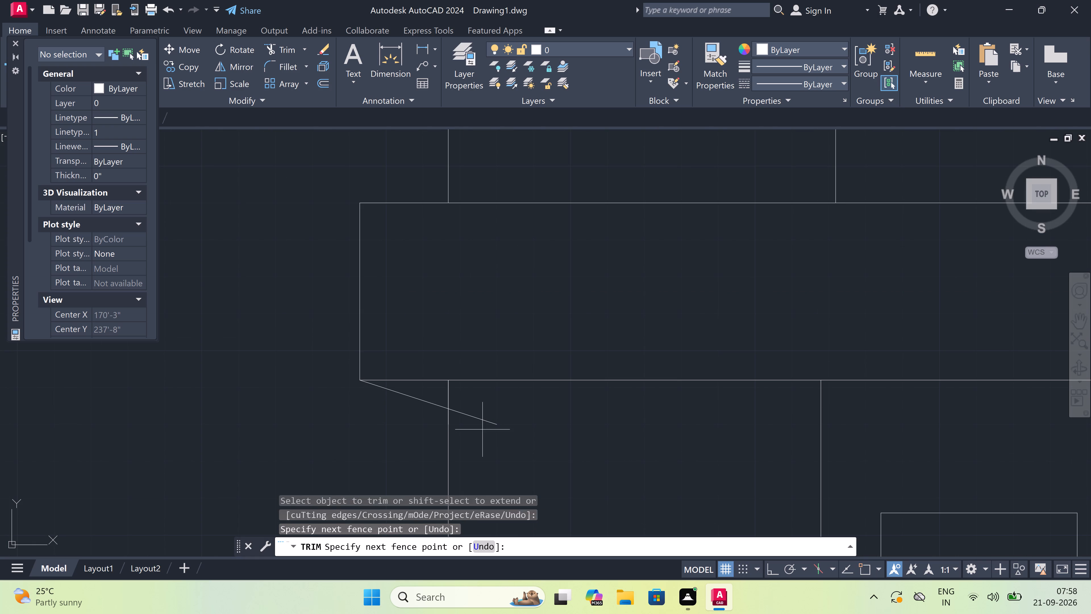
left_click(482, 418)
scroll(482, 418, "down", 4)
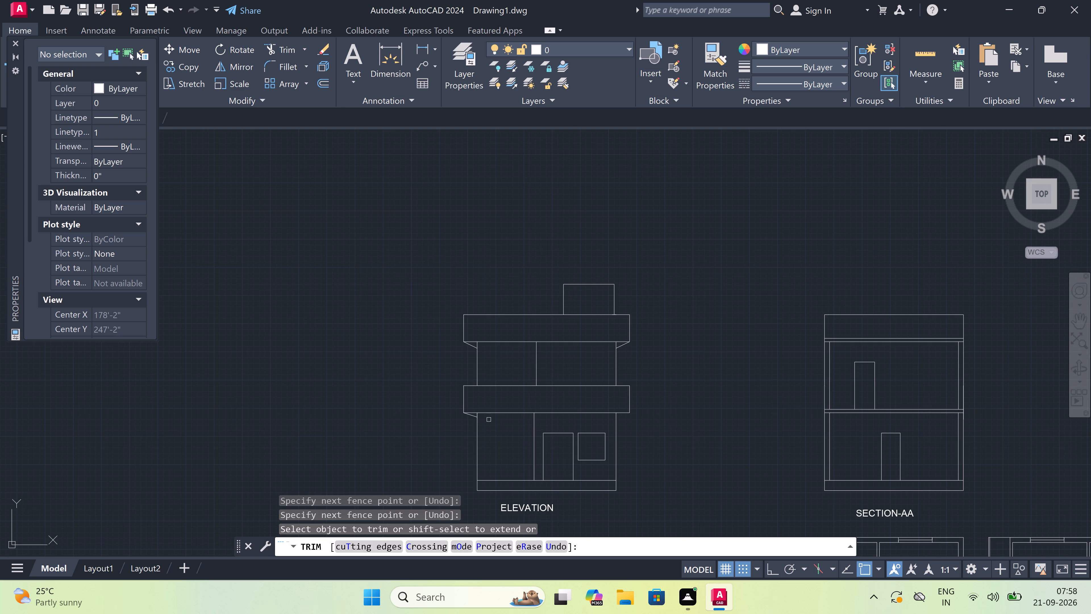
key("Escape")
Draw a sloped line from the lower band's lower-right corner down past the elevation's right wall line.
scroll(637, 429, "up", 3)
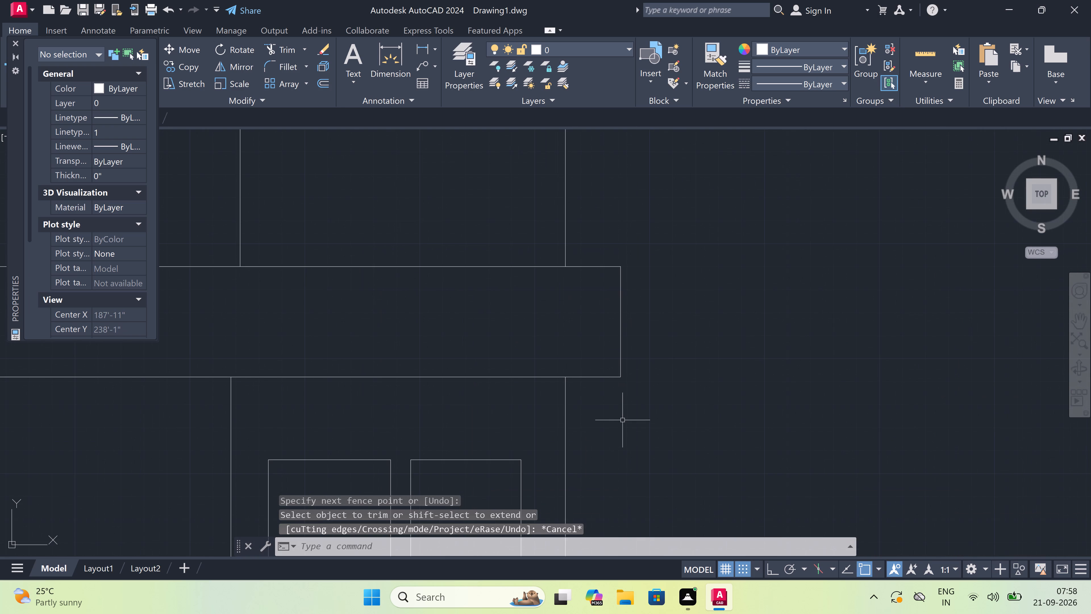
key("l")
key("space")
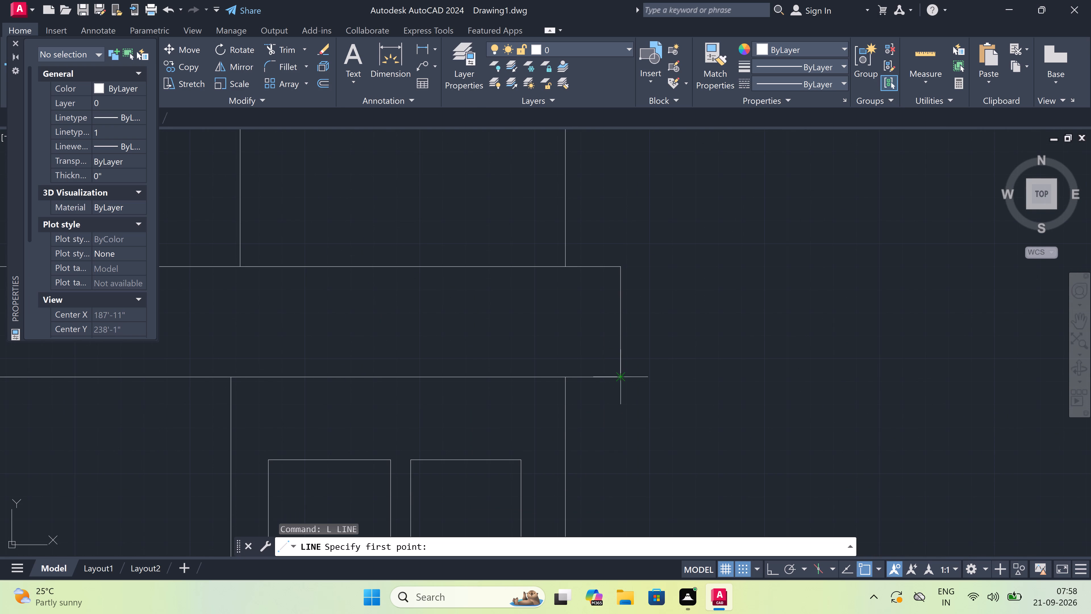
left_click_drag(617, 376, 611, 384)
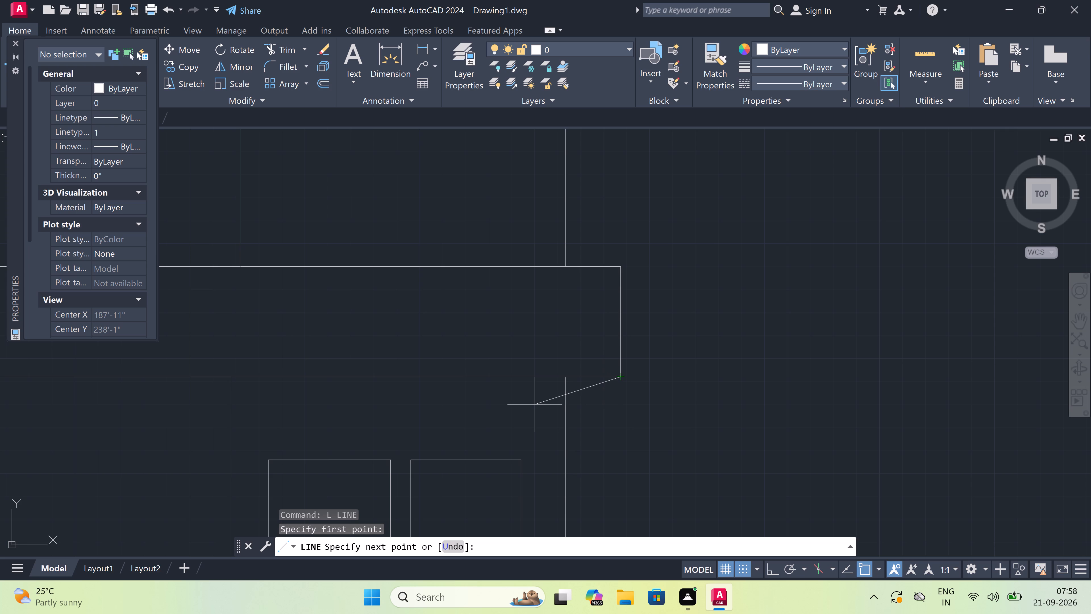
left_click(546, 409)
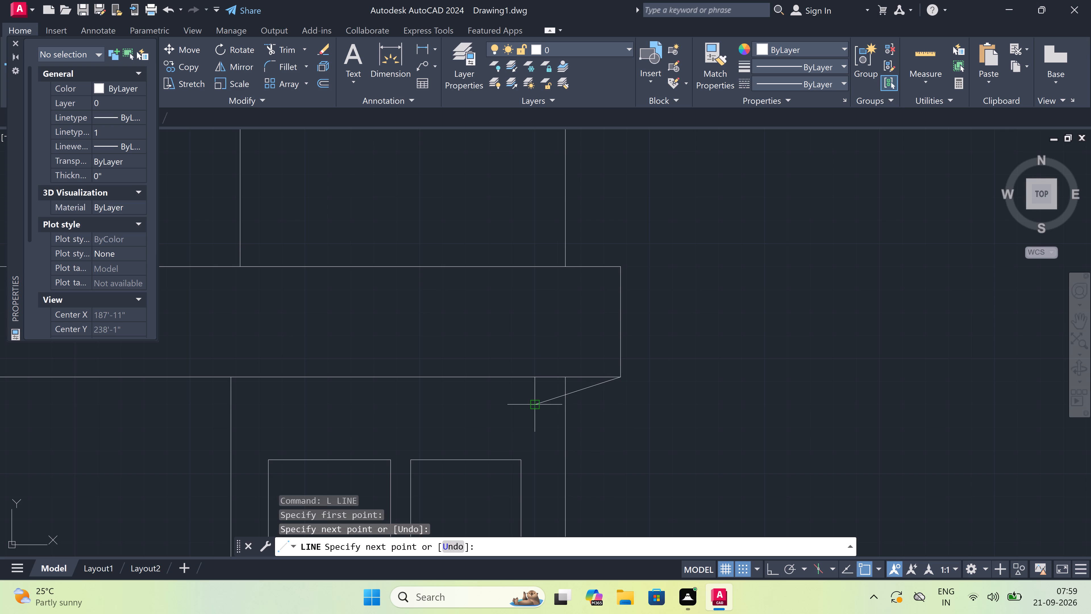
type("TR")
key("space")
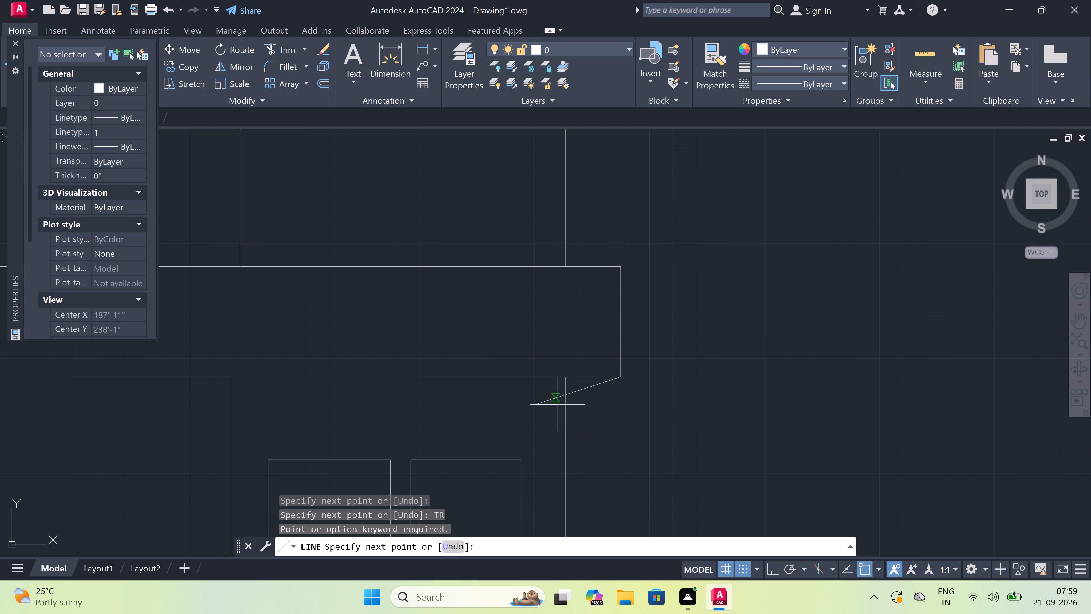
key("Escape")
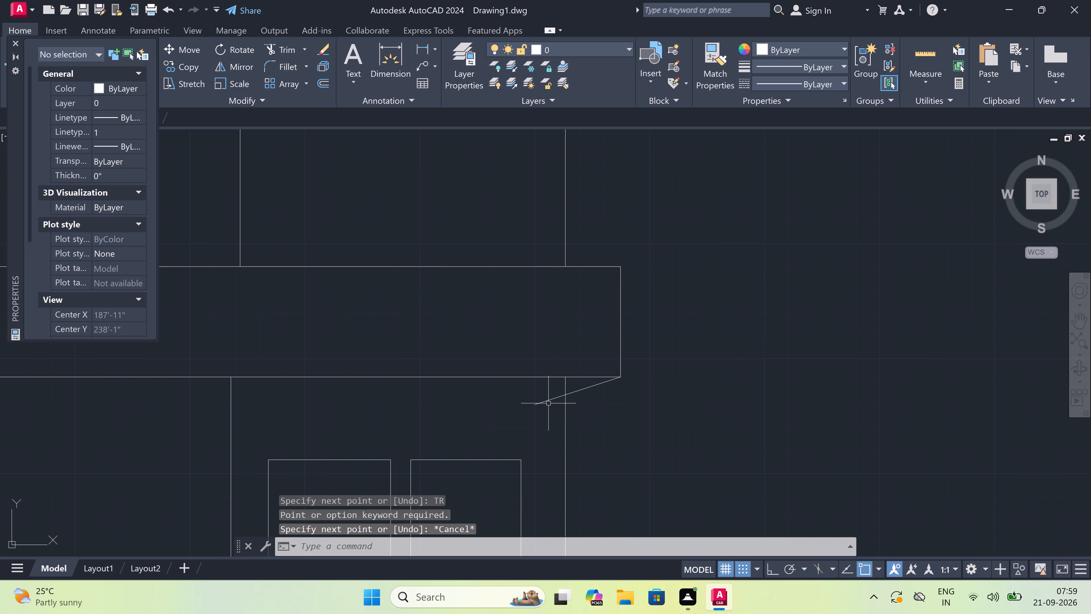
Trim the part of the lower-right sloped line that extends inside the right wall.
type("TR")
key("space")
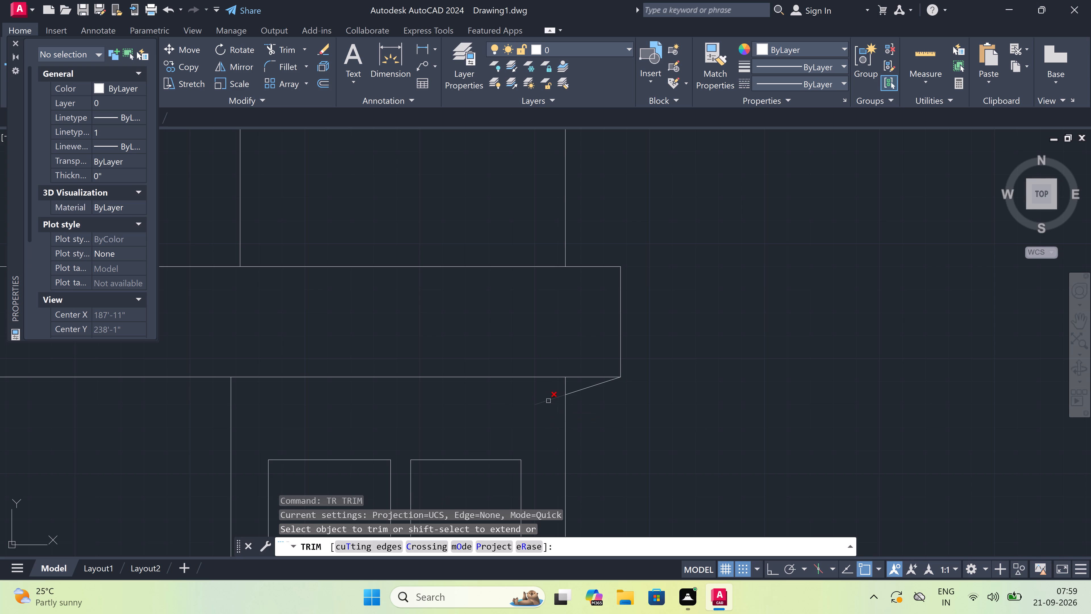
double_click(548, 401)
key("Escape")
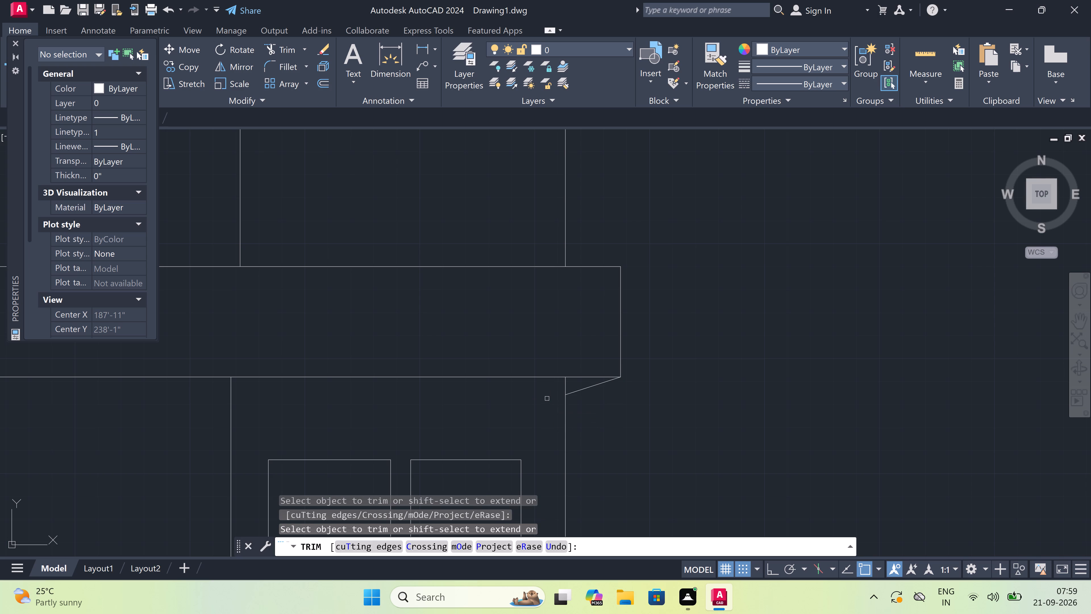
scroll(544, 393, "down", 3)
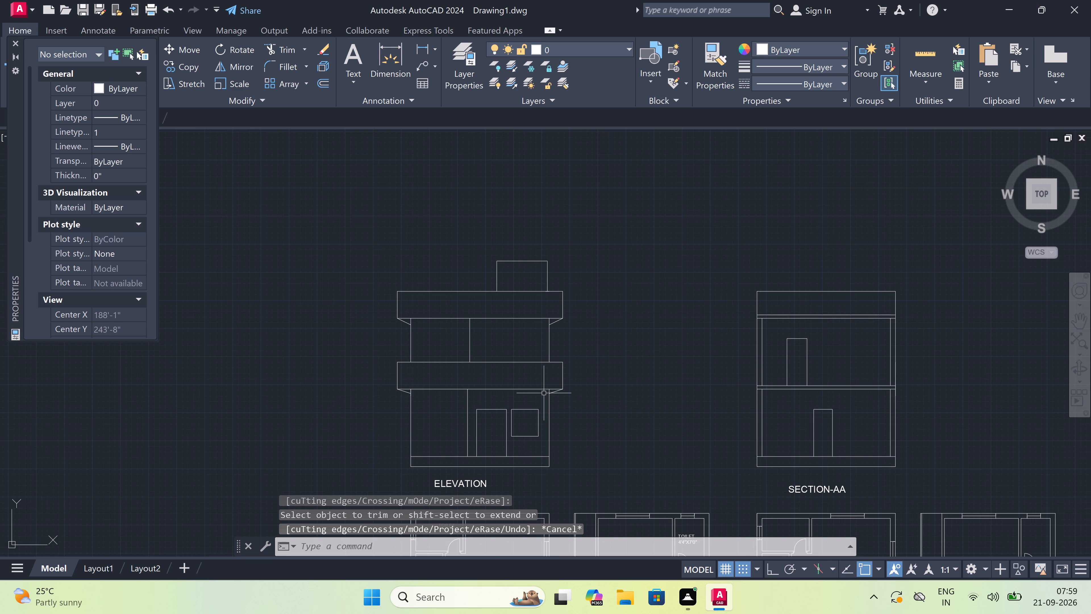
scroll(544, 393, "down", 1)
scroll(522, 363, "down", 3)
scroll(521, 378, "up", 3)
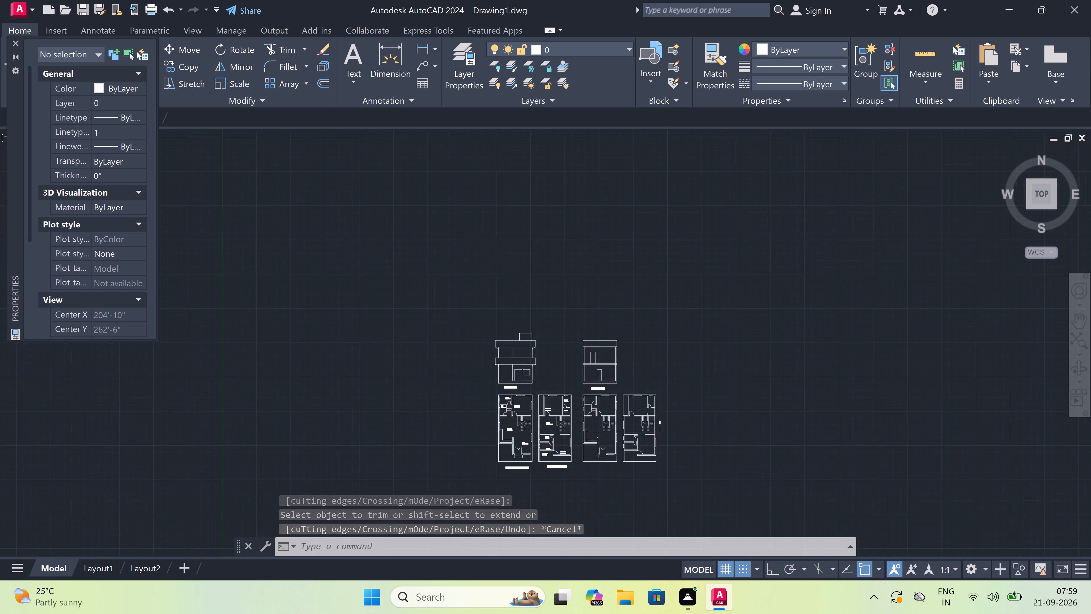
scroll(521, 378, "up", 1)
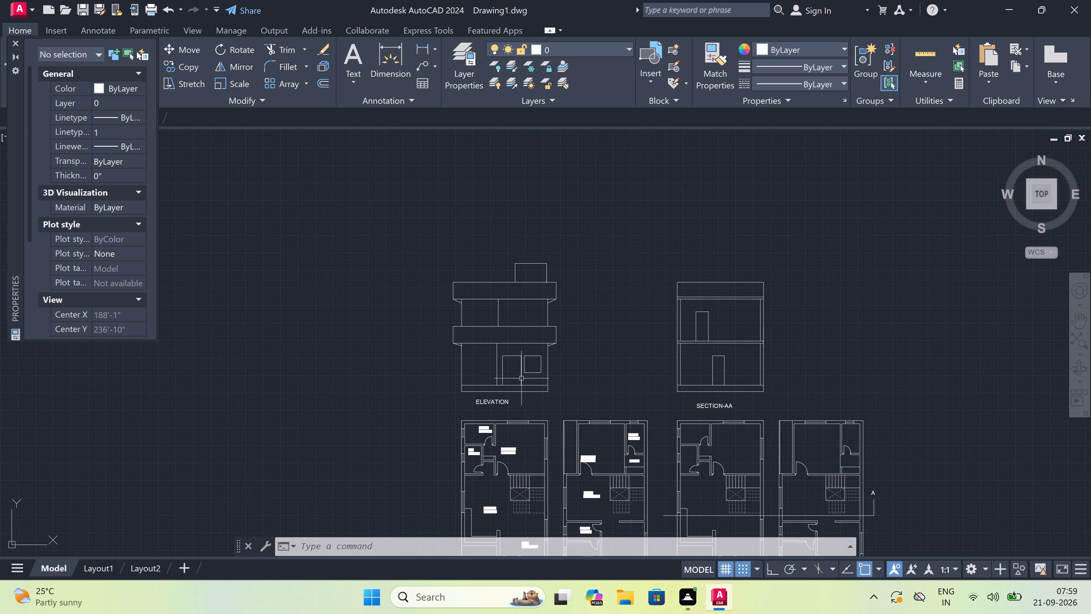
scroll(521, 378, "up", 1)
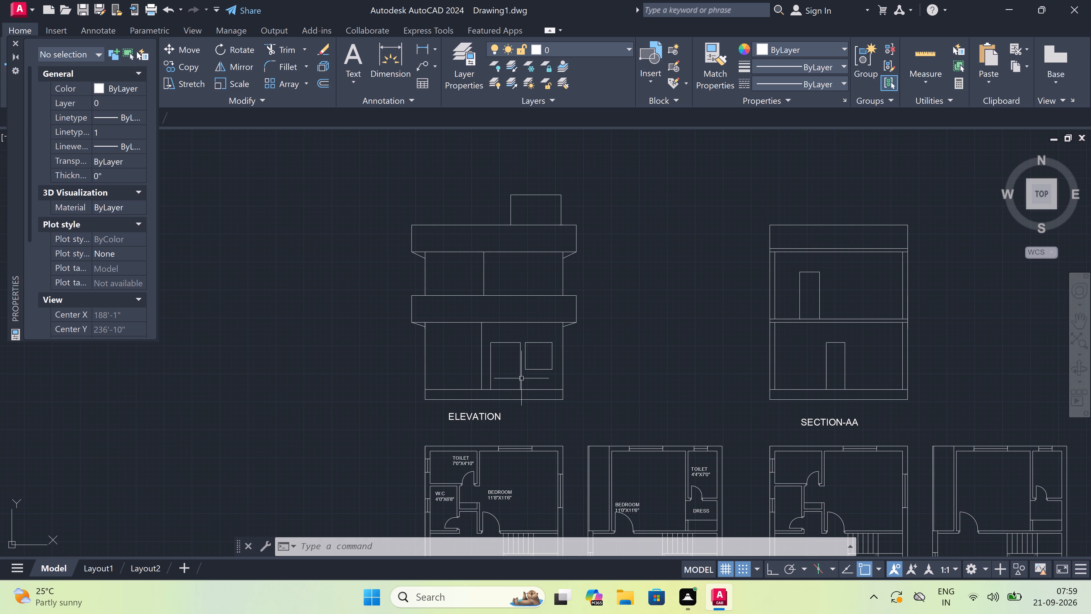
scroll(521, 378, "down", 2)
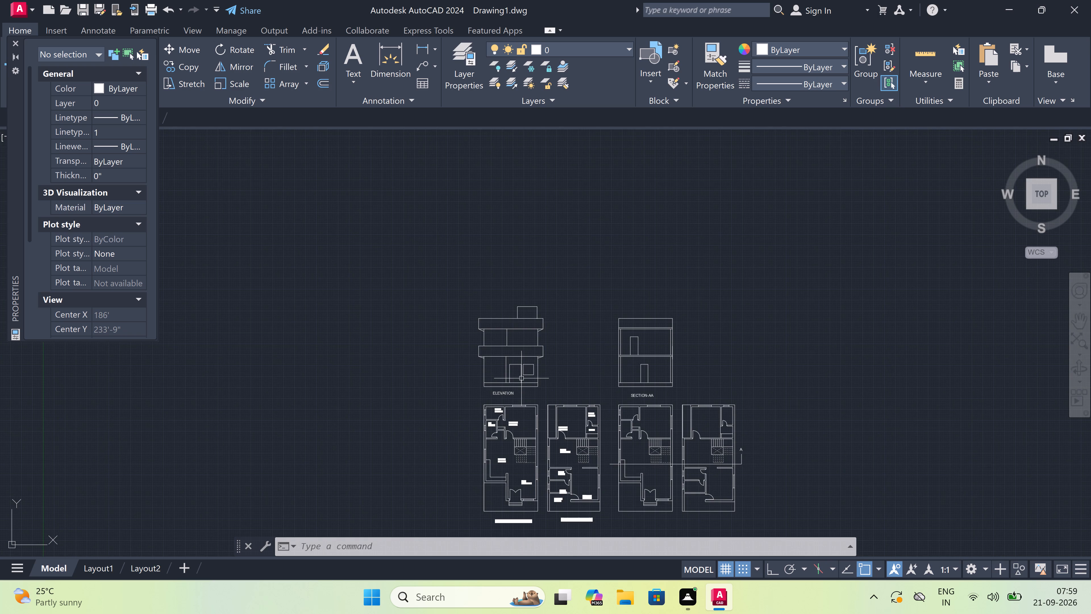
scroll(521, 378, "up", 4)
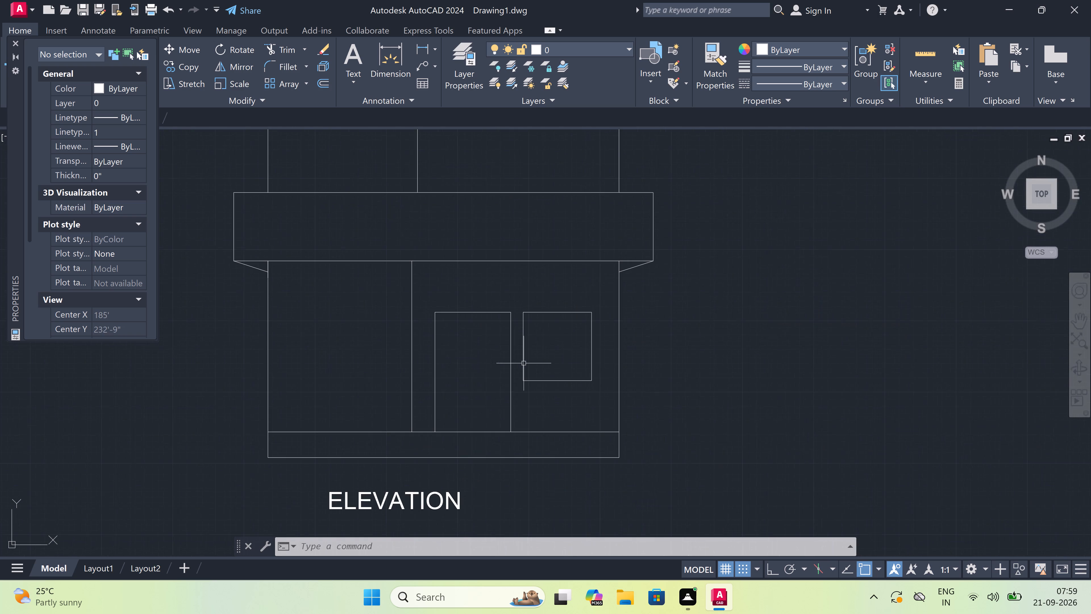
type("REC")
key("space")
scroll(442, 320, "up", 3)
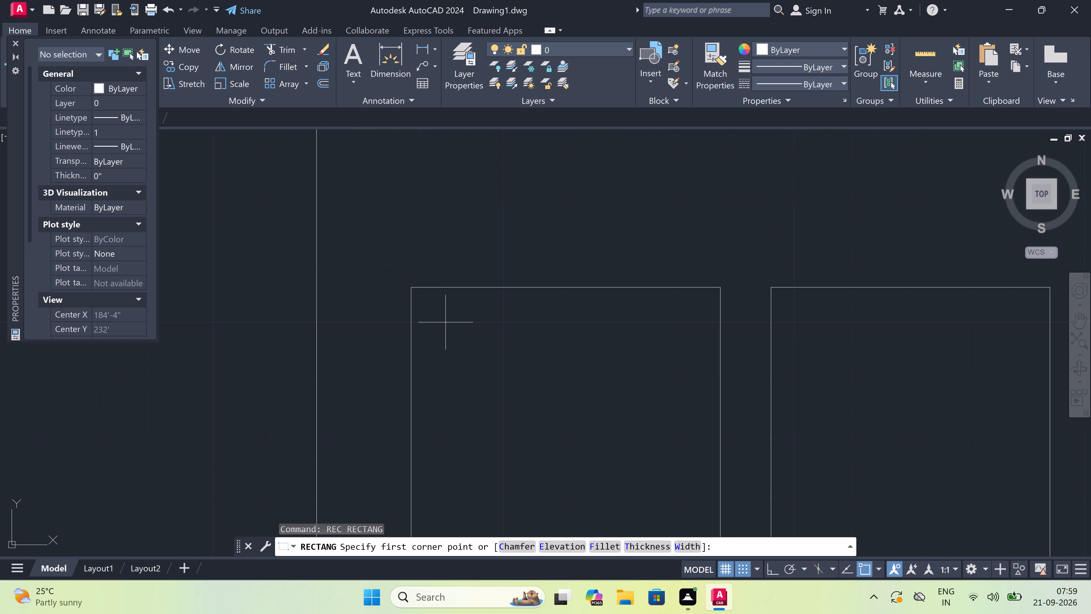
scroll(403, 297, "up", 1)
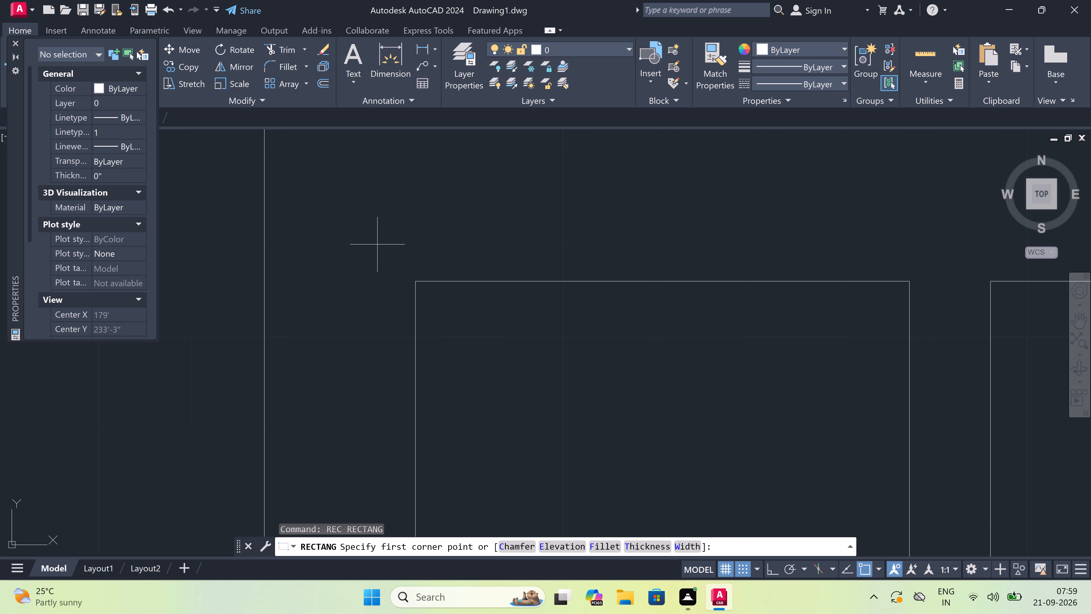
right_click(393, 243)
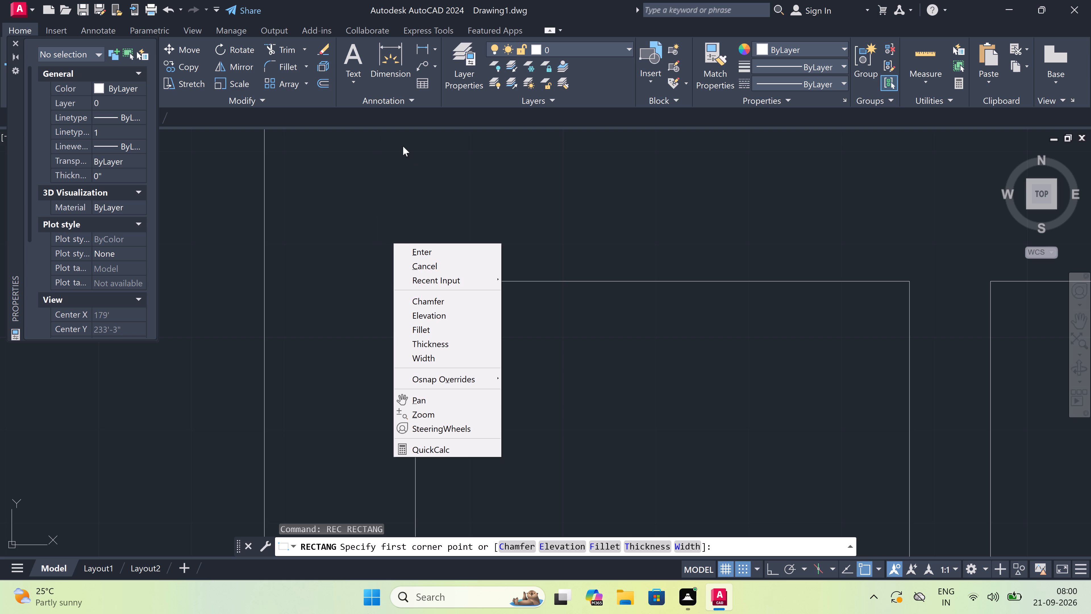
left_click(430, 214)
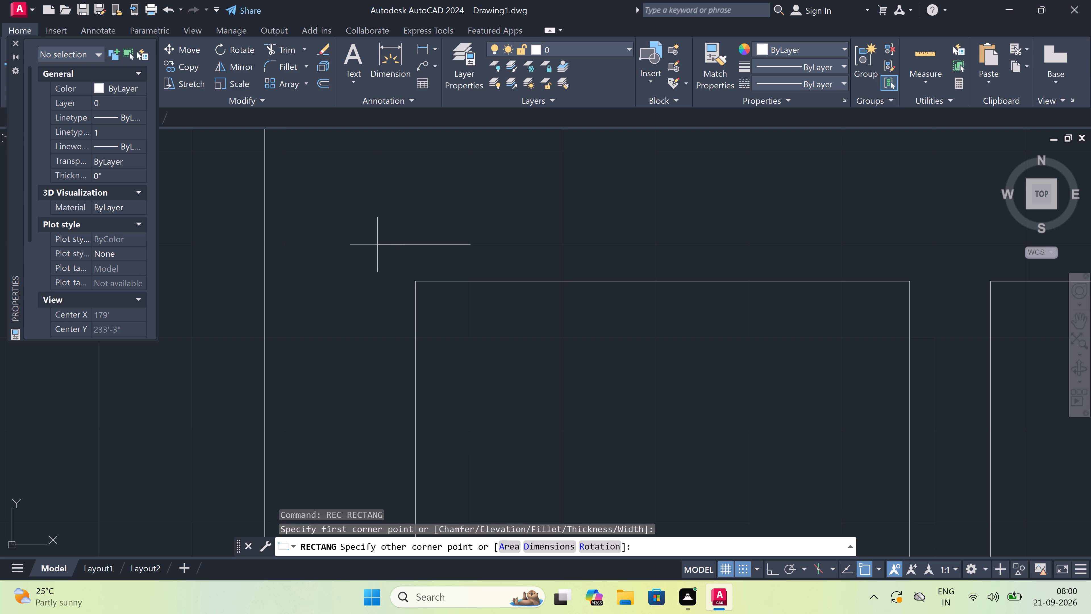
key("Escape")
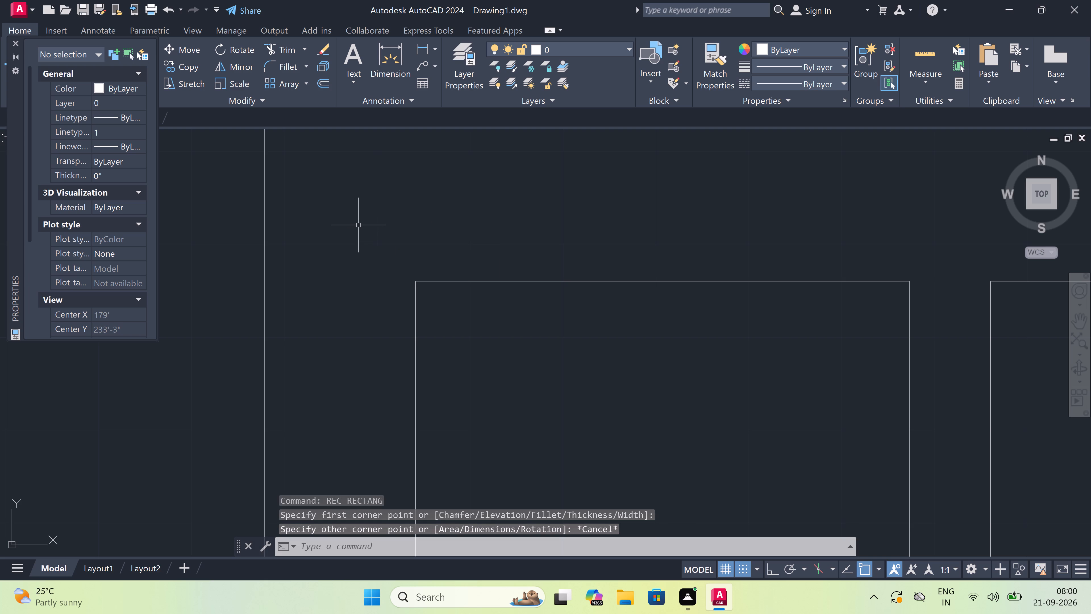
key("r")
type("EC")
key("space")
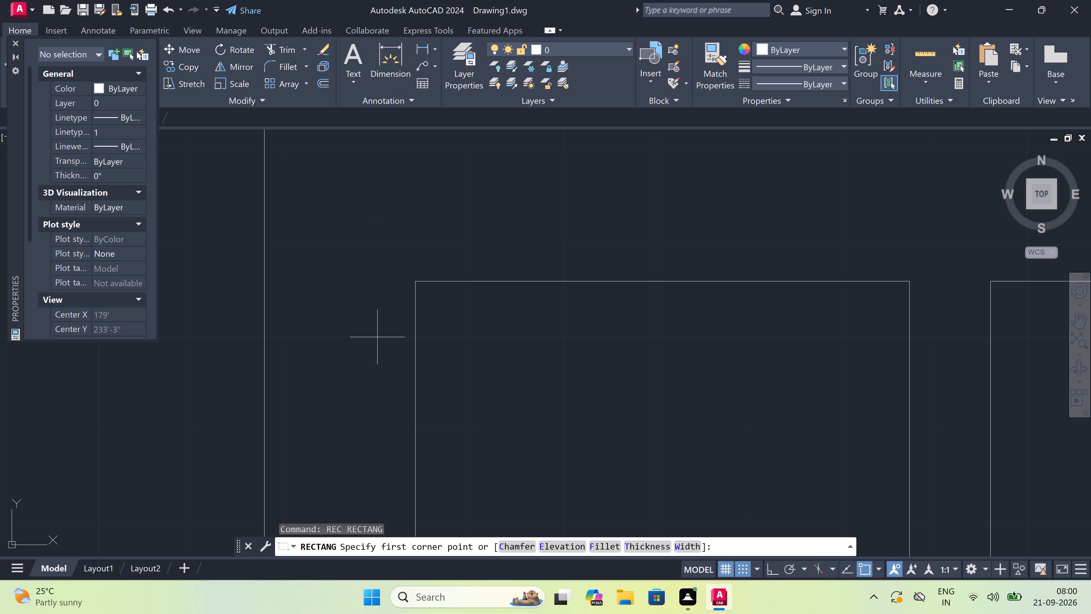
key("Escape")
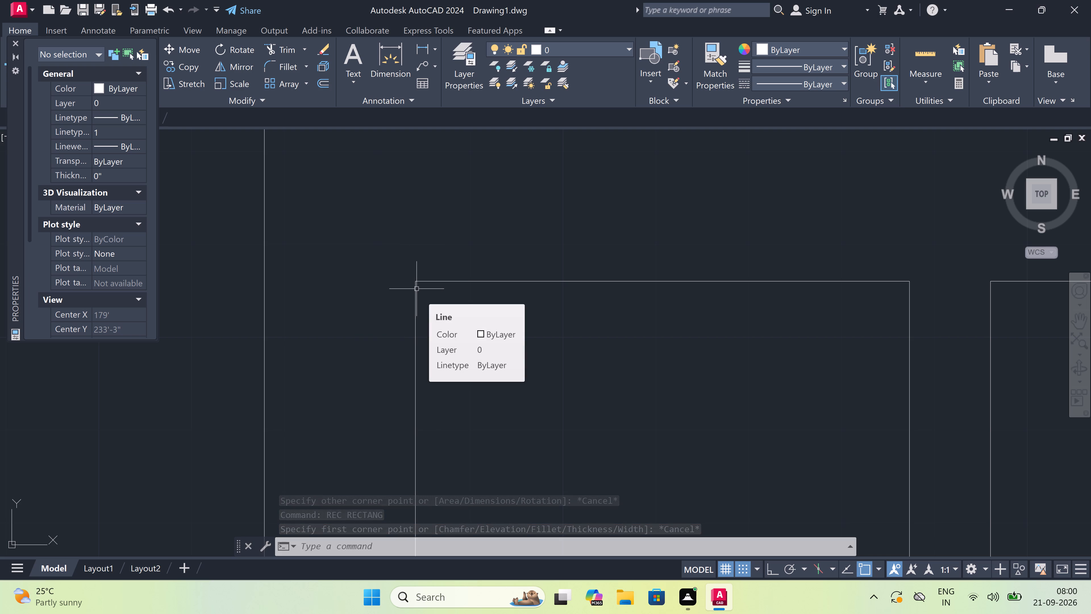
Draw a vertical line through the middle of the elevation's door, from just above its top edge to just below the plinth line.
scroll(415, 285, "down", 2)
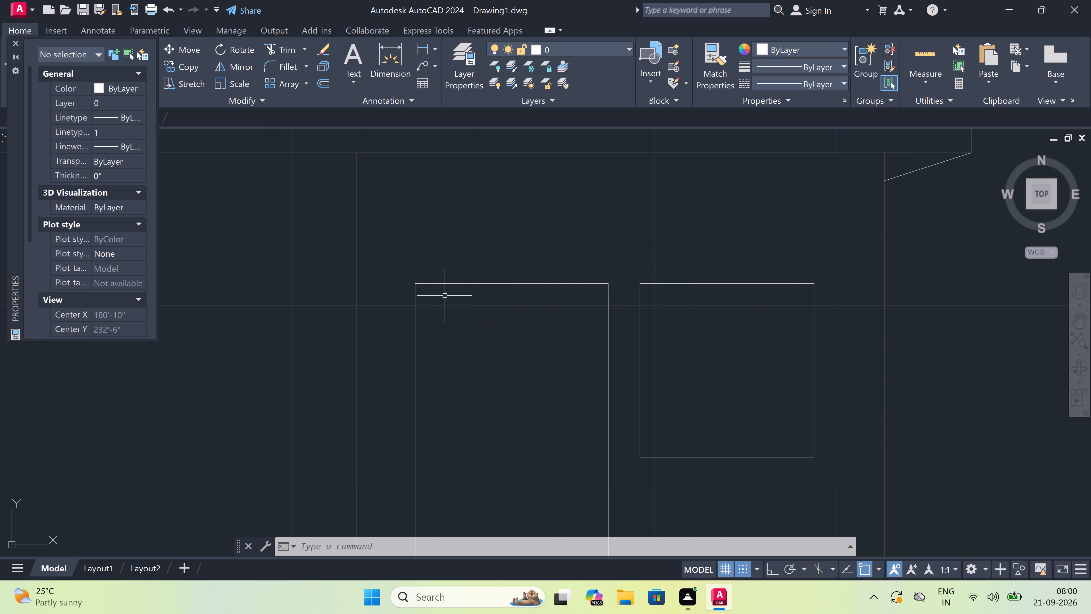
type("L")
key("space")
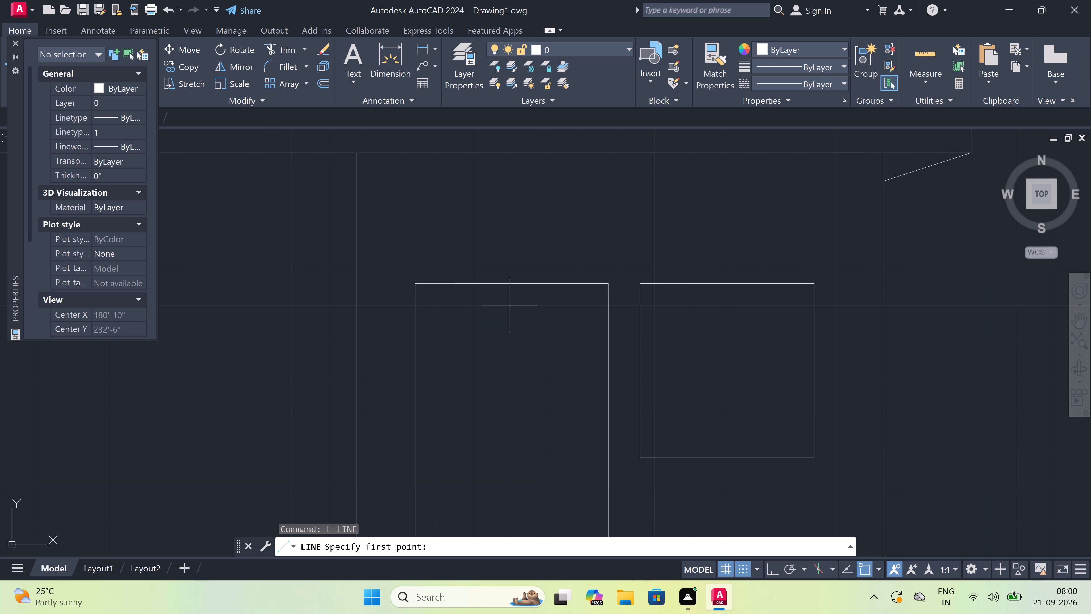
left_click_drag(507, 264, 507, 267)
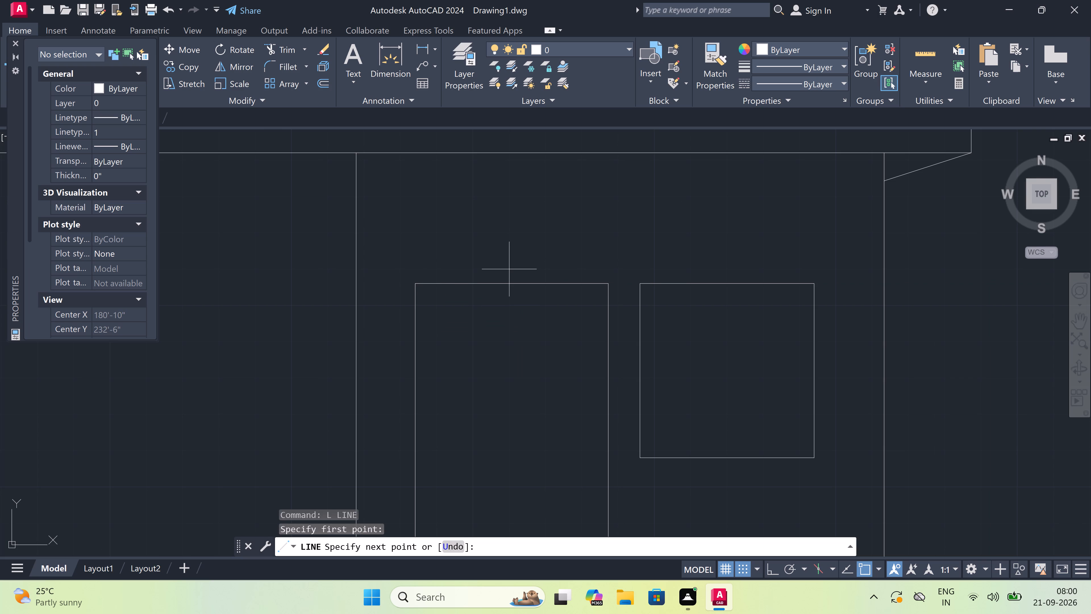
key("F8")
scroll(507, 384, "down", 5)
scroll(501, 400, "up", 3)
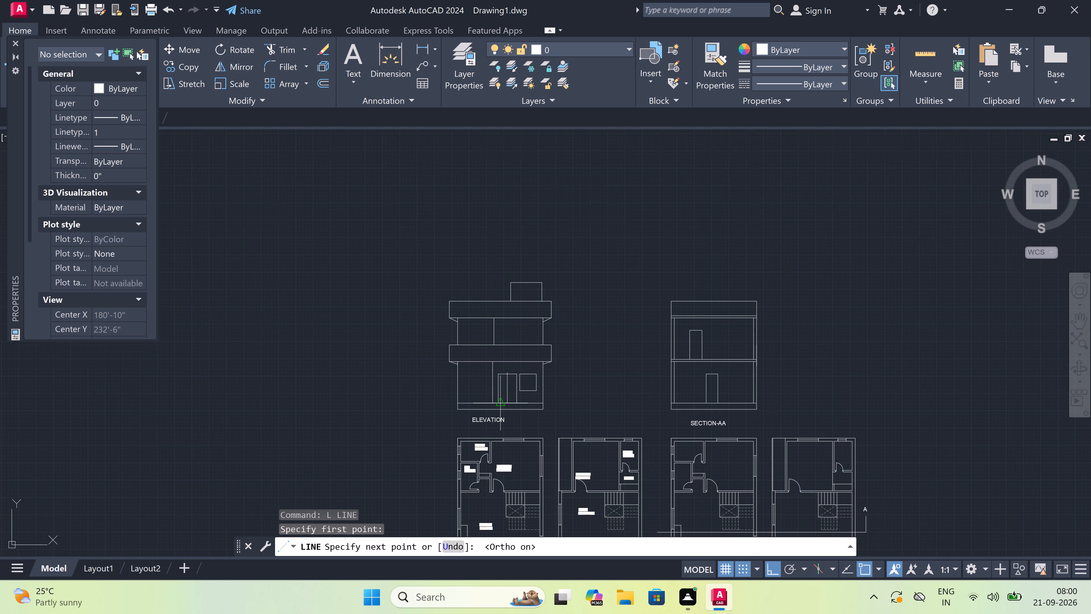
scroll(512, 401, "down", 5)
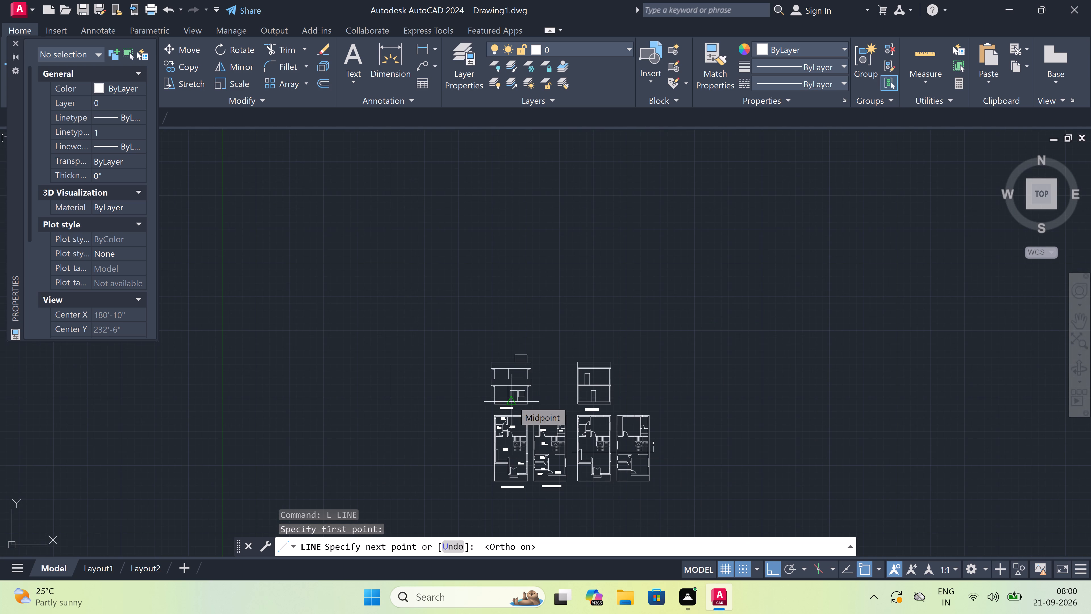
scroll(512, 401, "up", 7)
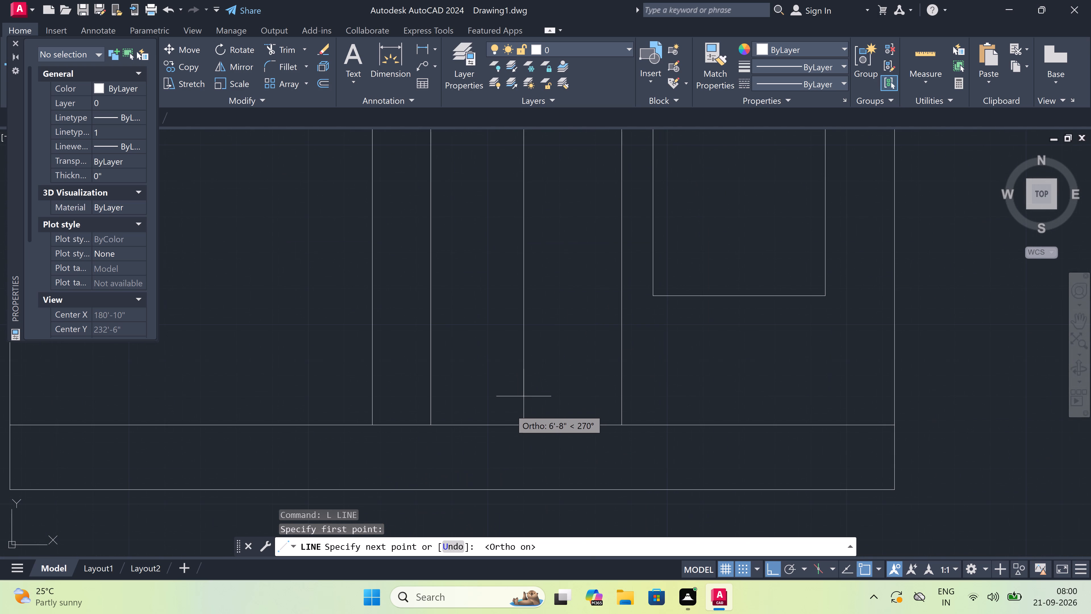
left_click(506, 422)
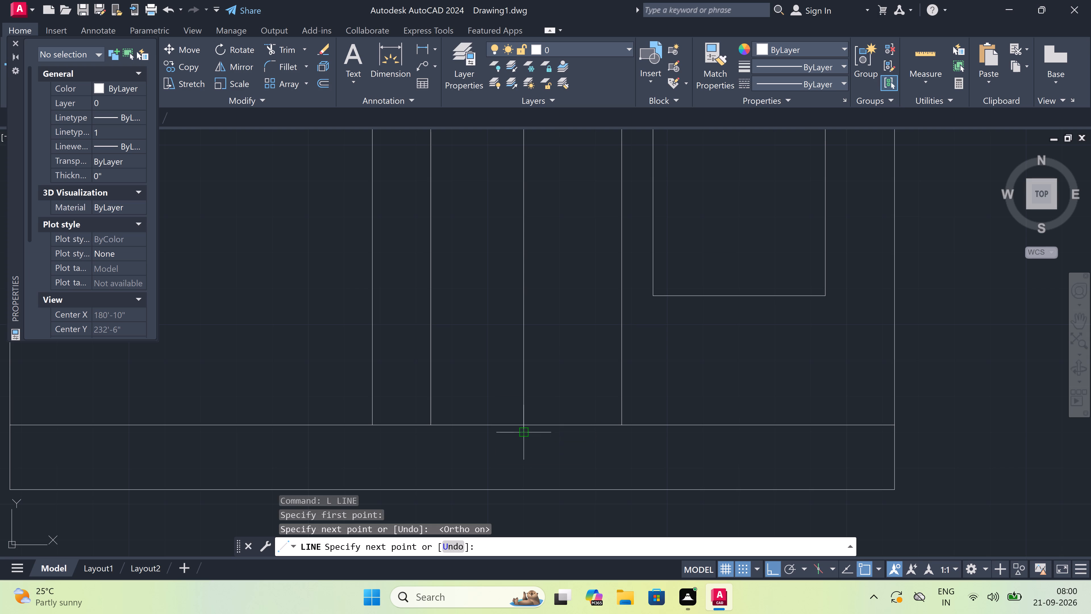
key("Escape")
Trim the door's middle line where it extends below the plinth line and above the door's top edge.
type("TR")
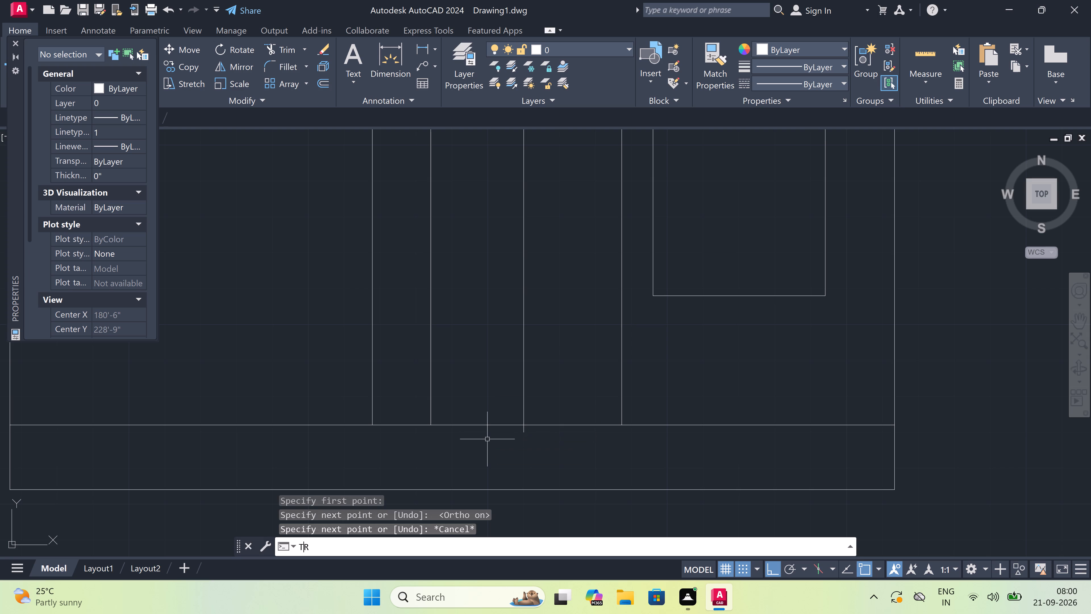
key("space")
scroll(517, 426, "up", 3)
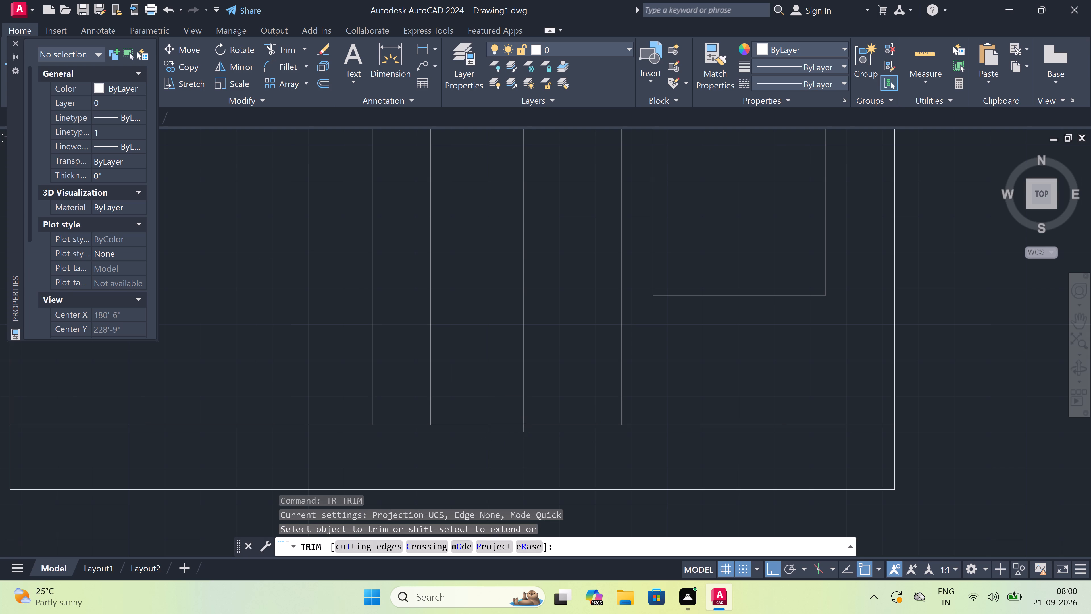
left_click(516, 437)
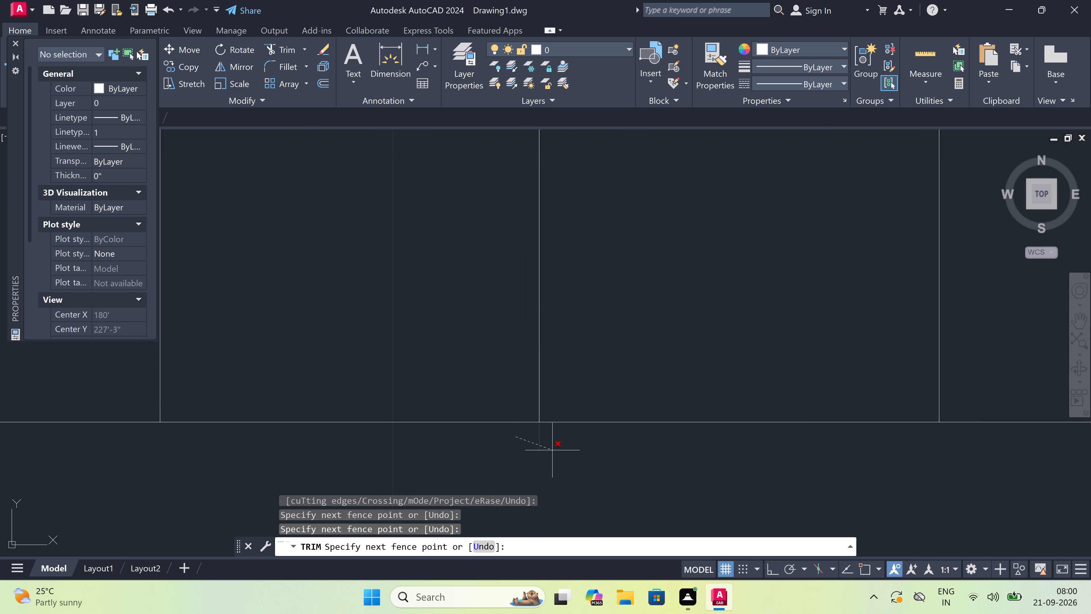
left_click(553, 449)
scroll(525, 448, "down", 4)
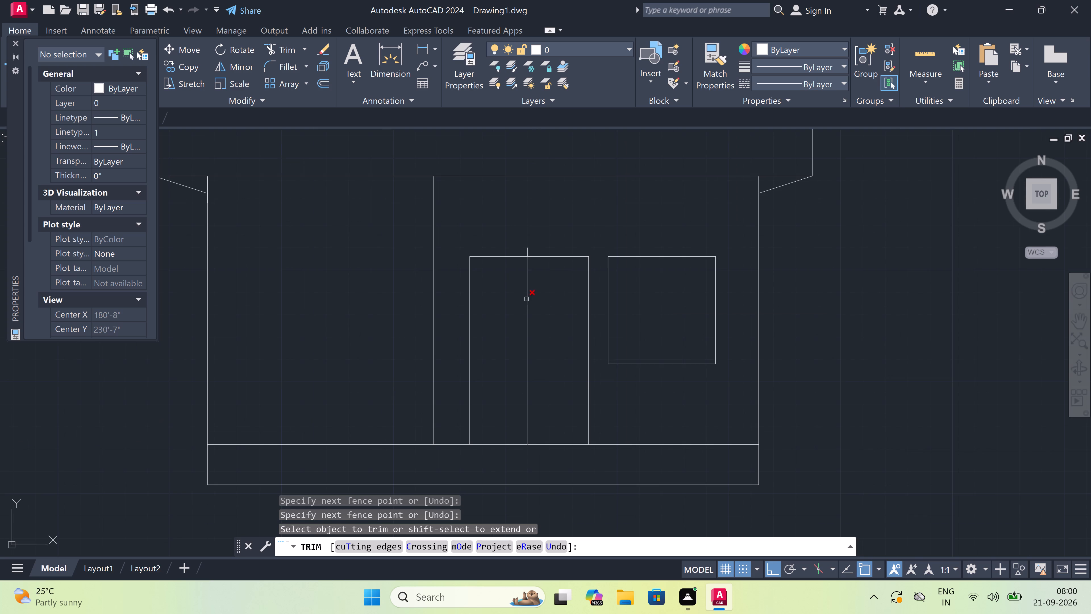
scroll(529, 253, "up", 3)
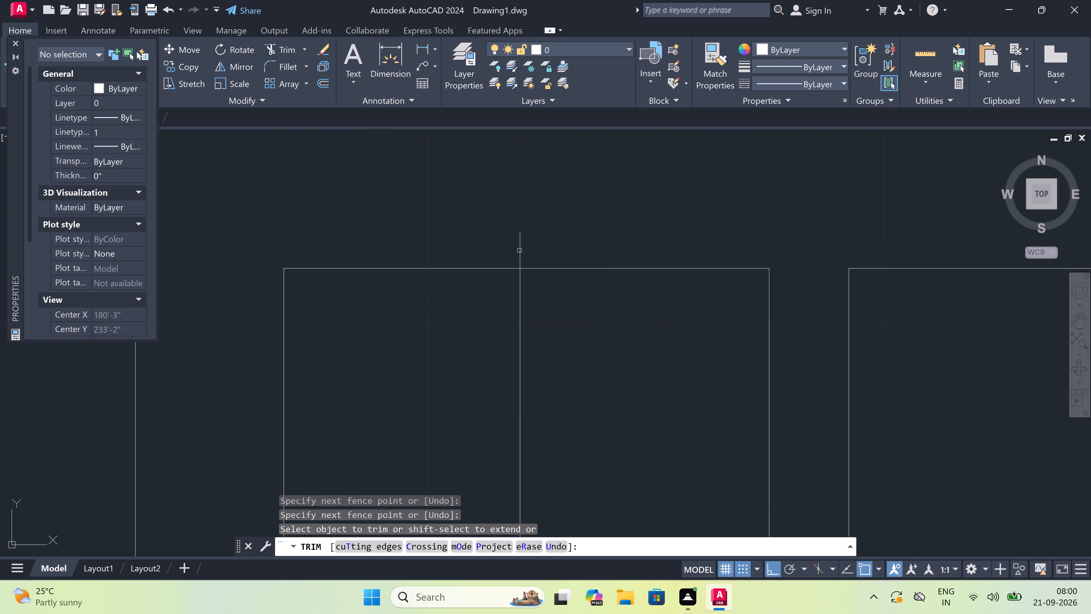
left_click(519, 250)
key("Escape")
scroll(519, 250, "down", 2)
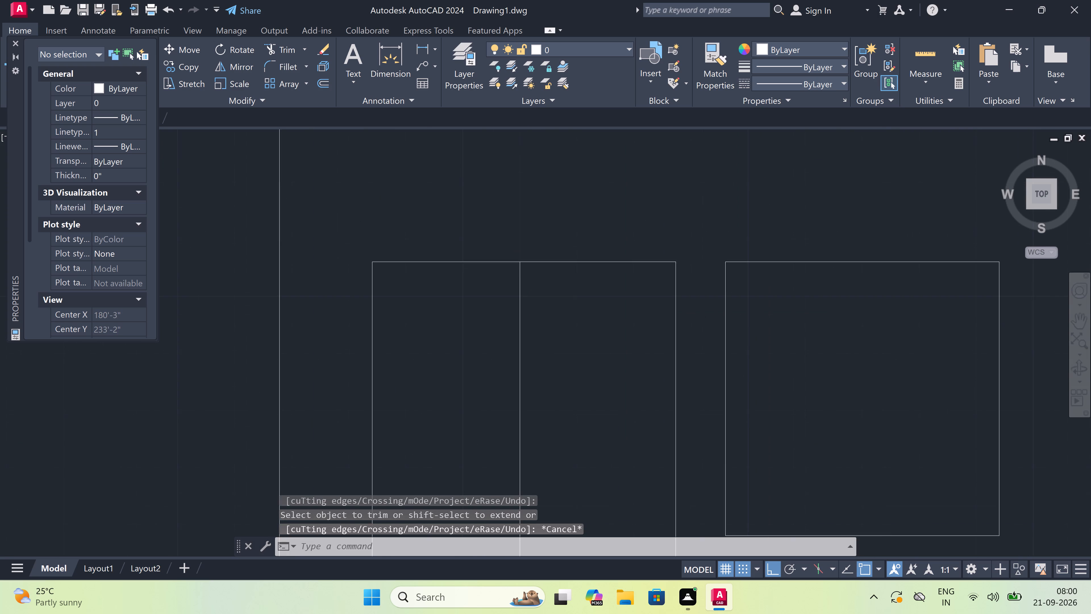
scroll(519, 250, "down", 1)
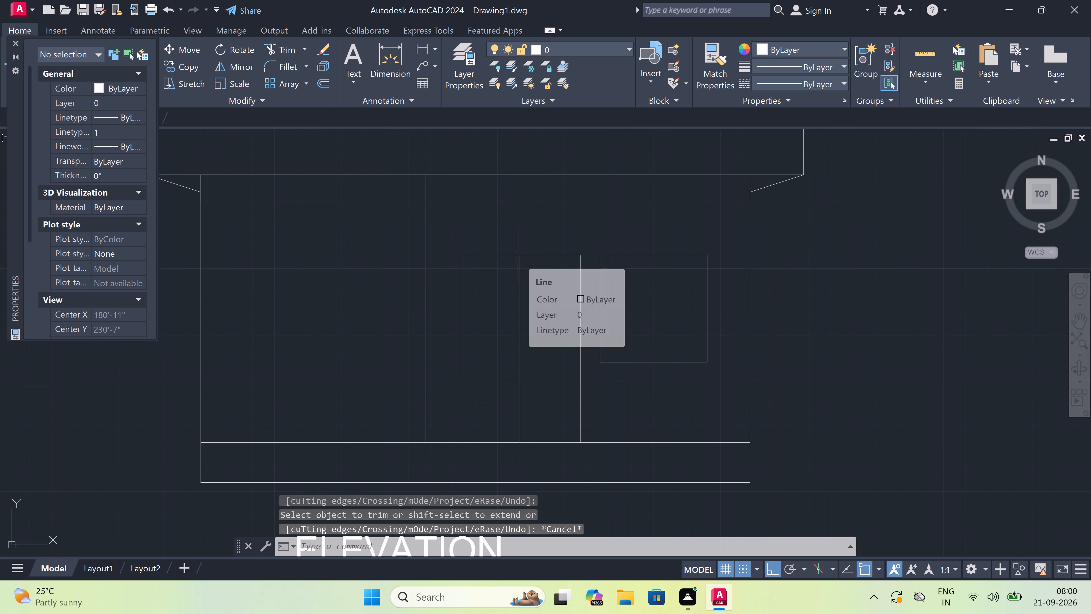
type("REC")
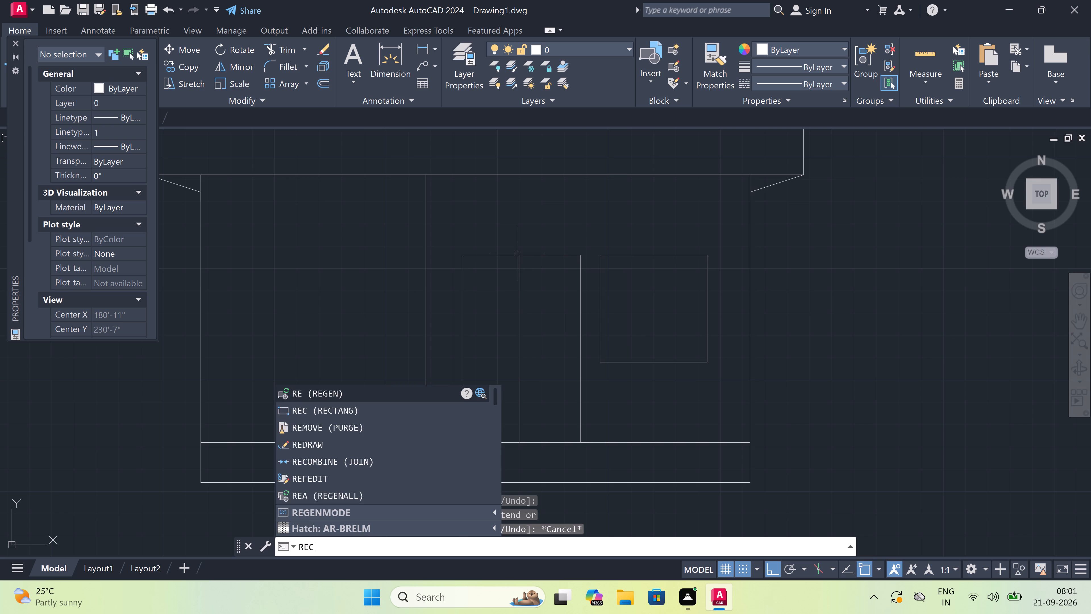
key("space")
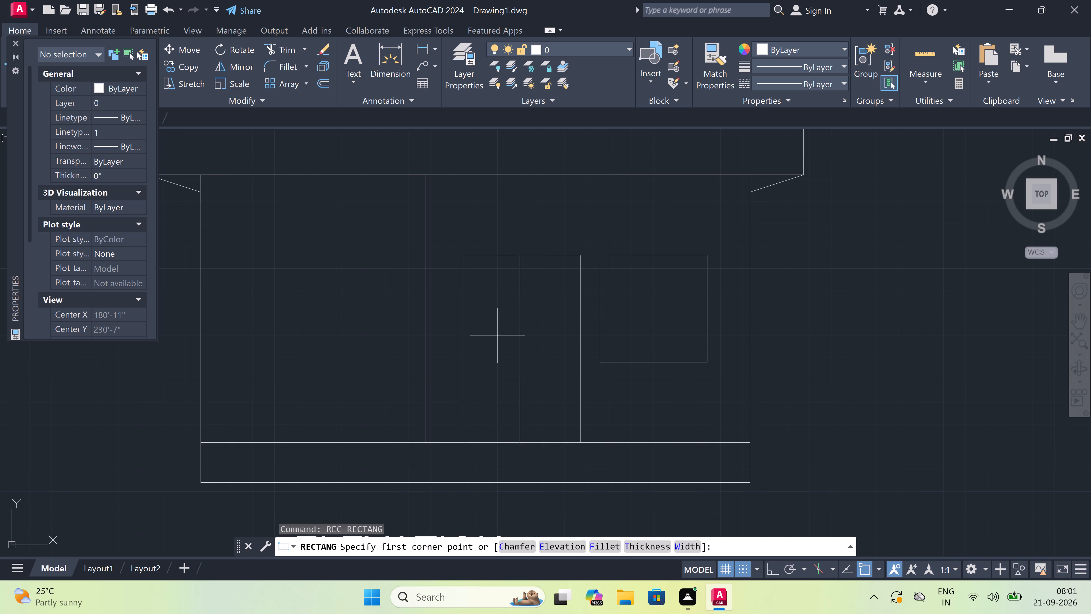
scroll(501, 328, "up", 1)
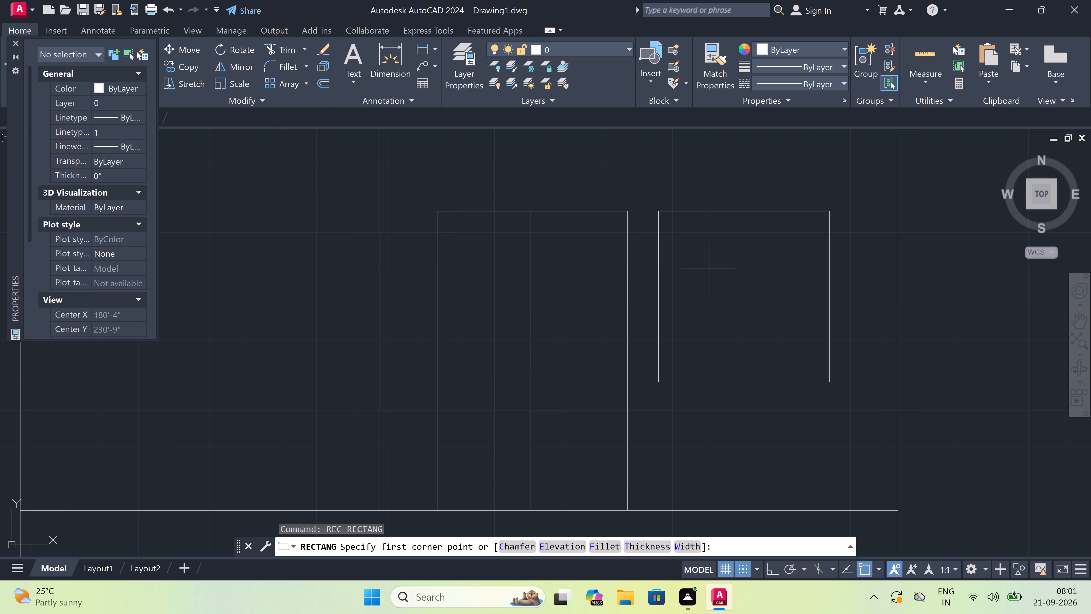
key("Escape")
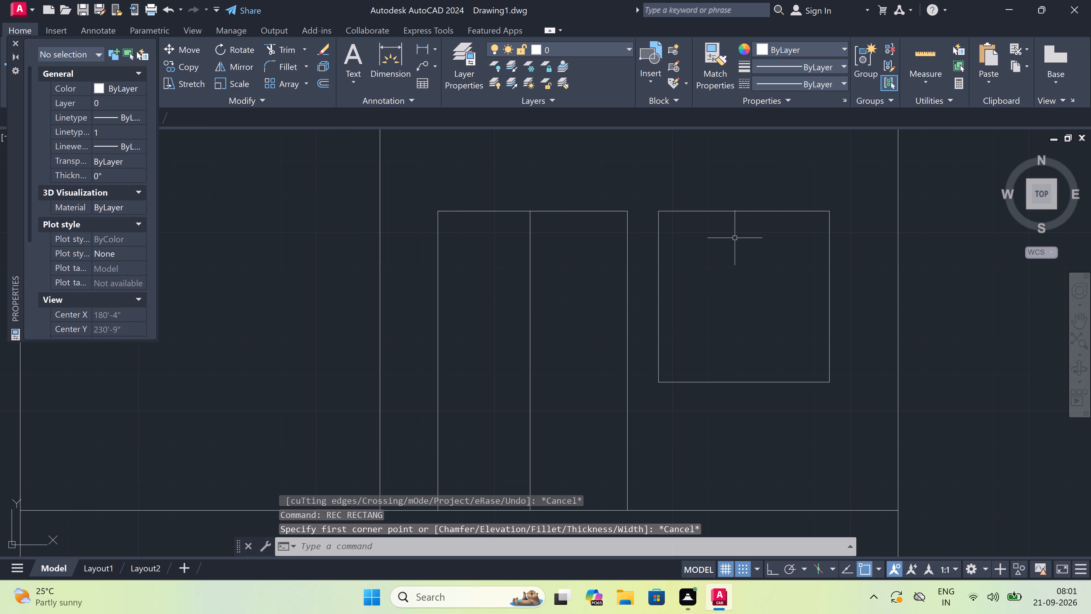
Draw a vertical line about 5'-10" long through the middle of the elevation's window, extending past its top and bottom edges.
key("l")
key("space")
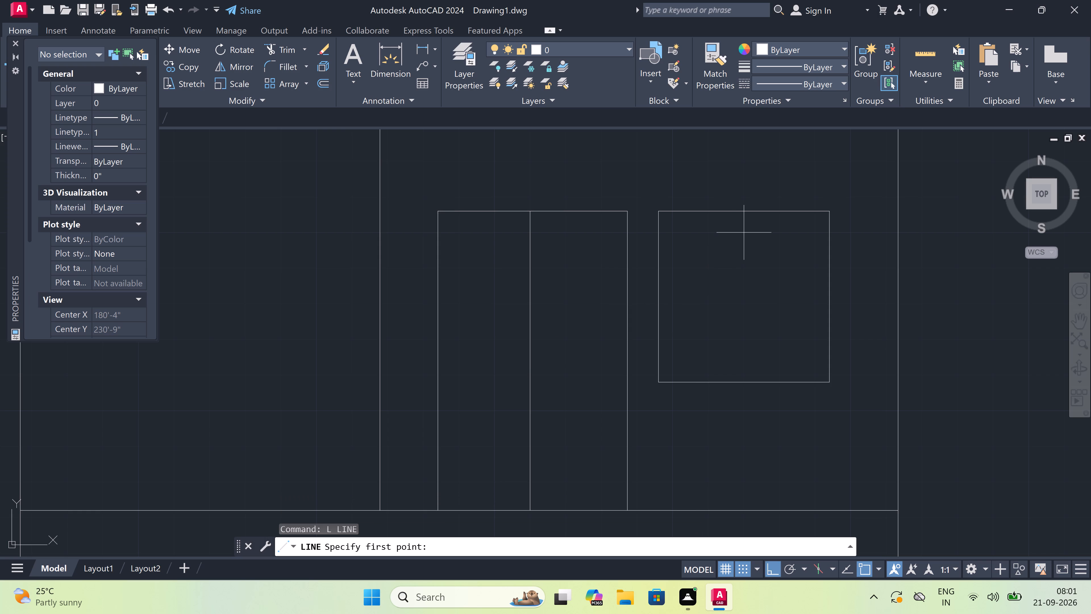
left_click(732, 206)
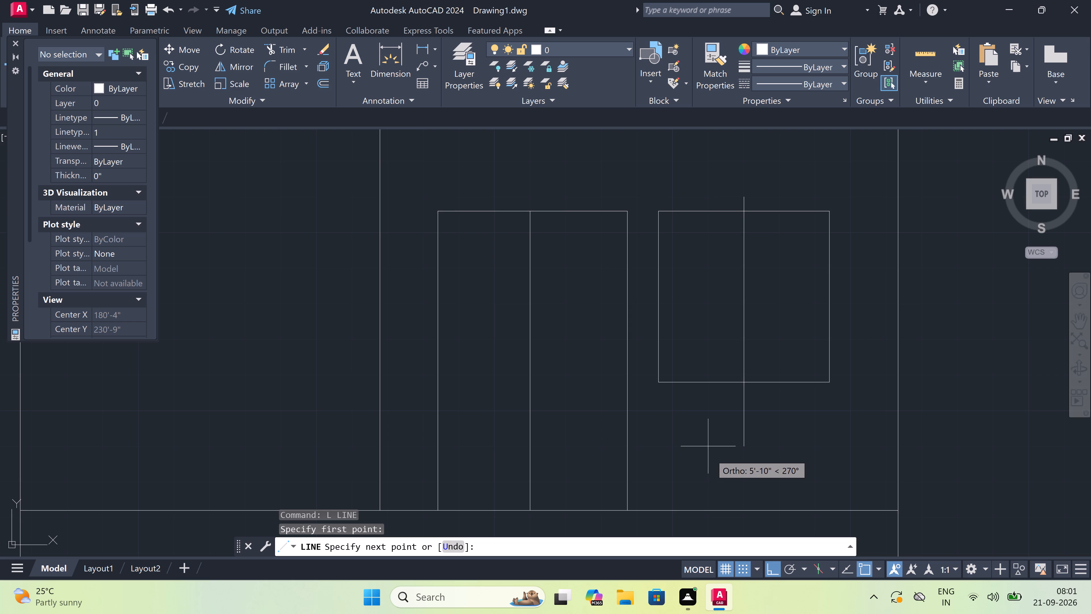
left_click(711, 438)
key("Escape")
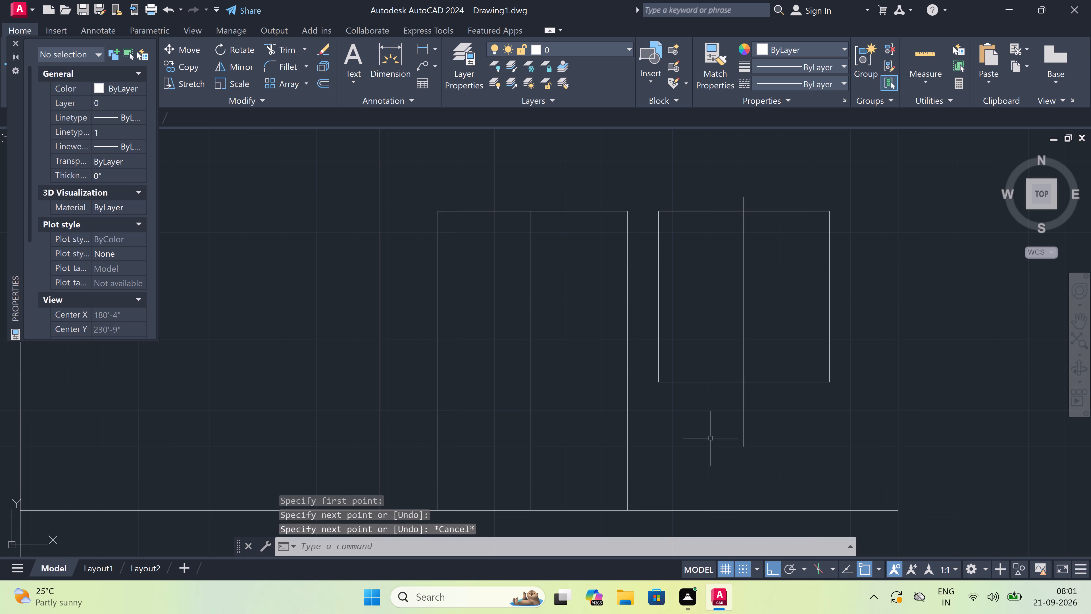
Start the Trim command for the ends of the middle line that extend beyond the window.
type("TR")
key("space")
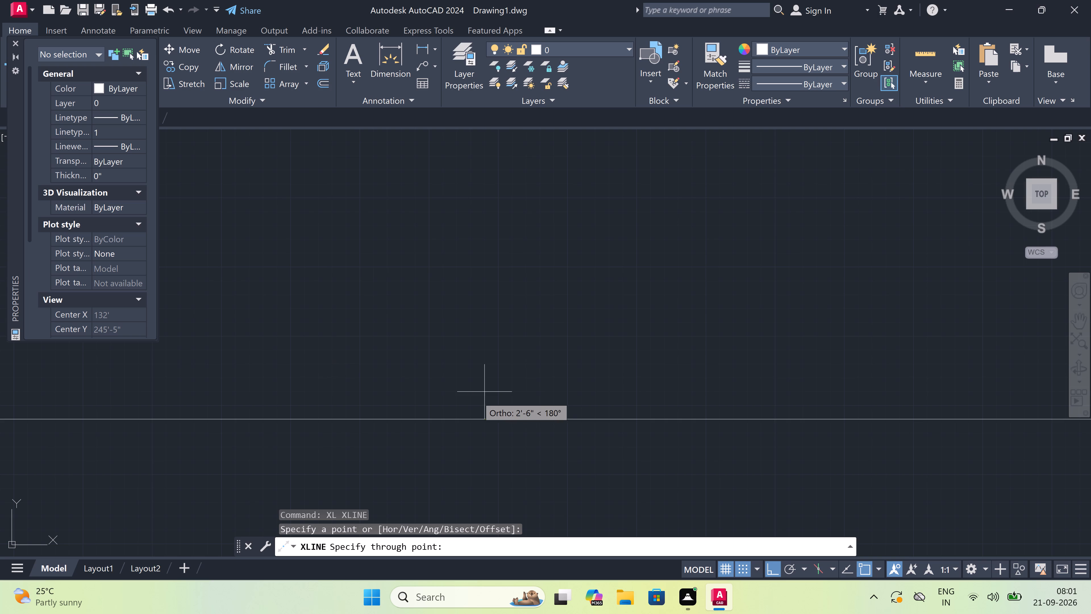
Draw a horizontal construction line and a vertical one crossing it in the empty area away from the existing drawings.
left_click(285, 375)
key("Escape")
key("space")
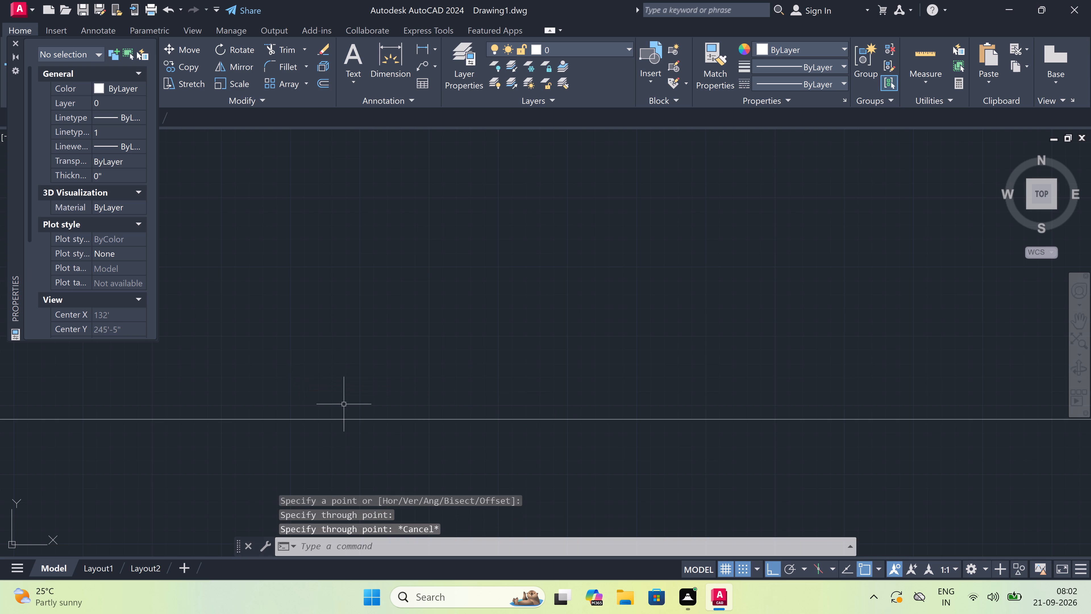
left_click_drag(345, 420, 346, 416)
left_click(377, 337)
key("Escape")
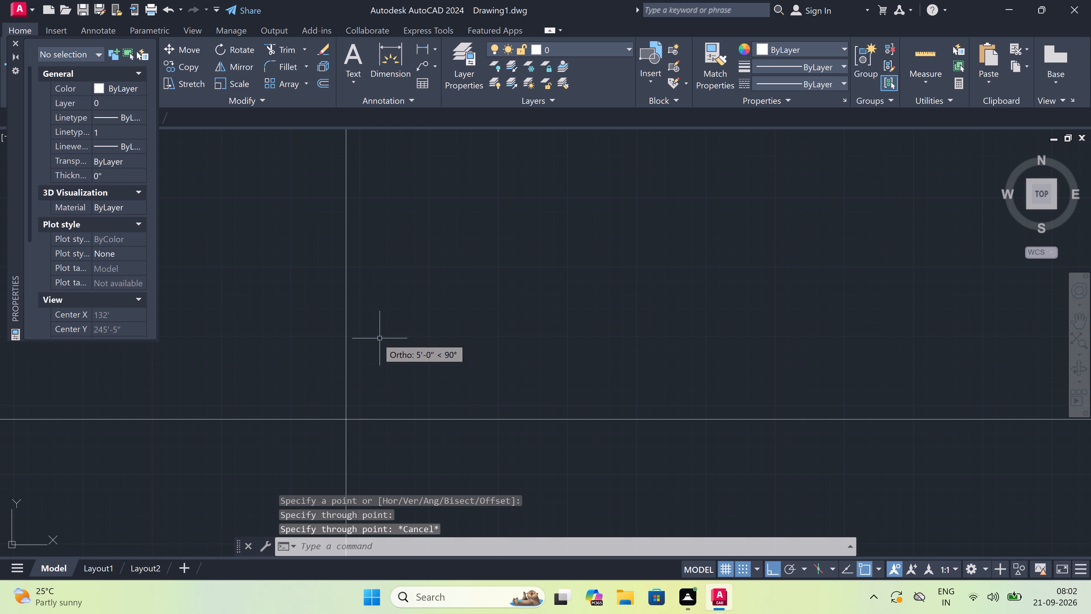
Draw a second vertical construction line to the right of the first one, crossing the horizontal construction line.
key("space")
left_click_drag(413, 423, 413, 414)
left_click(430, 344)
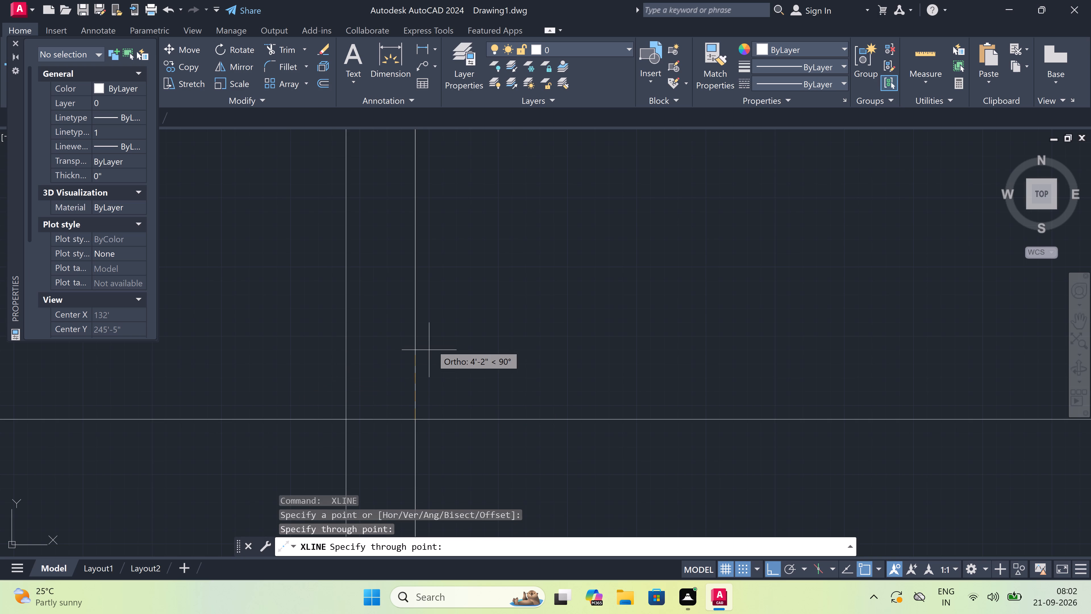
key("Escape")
Erase the horizontal and both vertical construction lines from the empty area beside the elevation.
left_click_drag(506, 344, 491, 364)
left_click(234, 438)
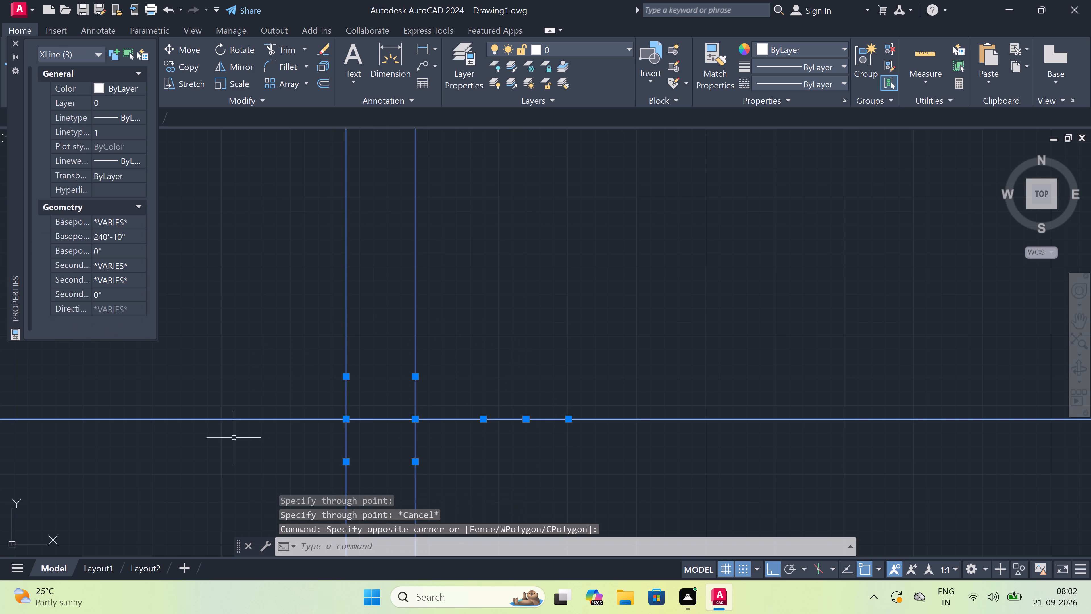
key("Delete")
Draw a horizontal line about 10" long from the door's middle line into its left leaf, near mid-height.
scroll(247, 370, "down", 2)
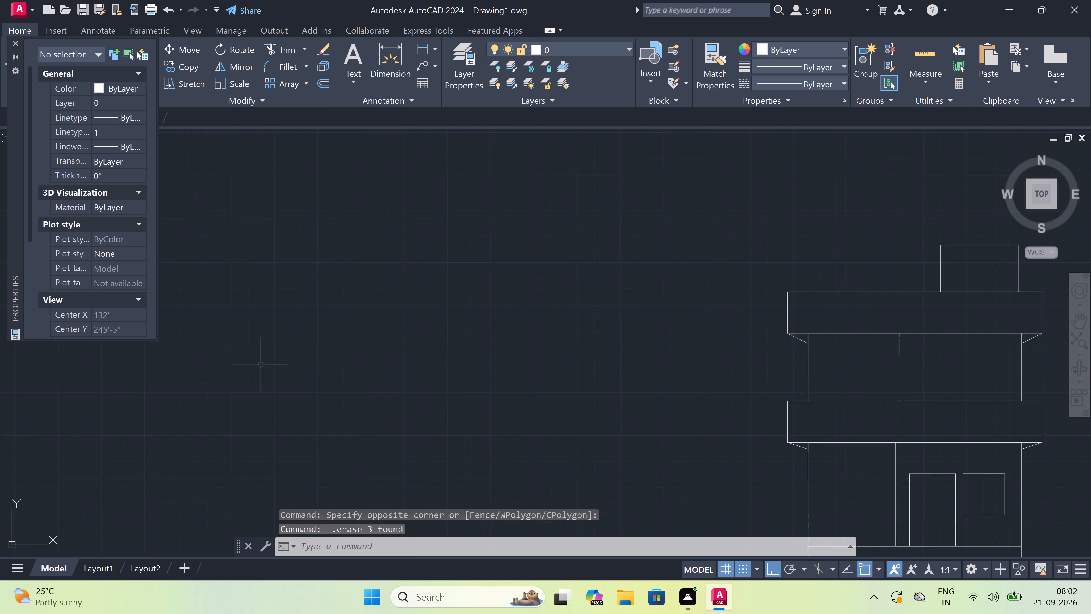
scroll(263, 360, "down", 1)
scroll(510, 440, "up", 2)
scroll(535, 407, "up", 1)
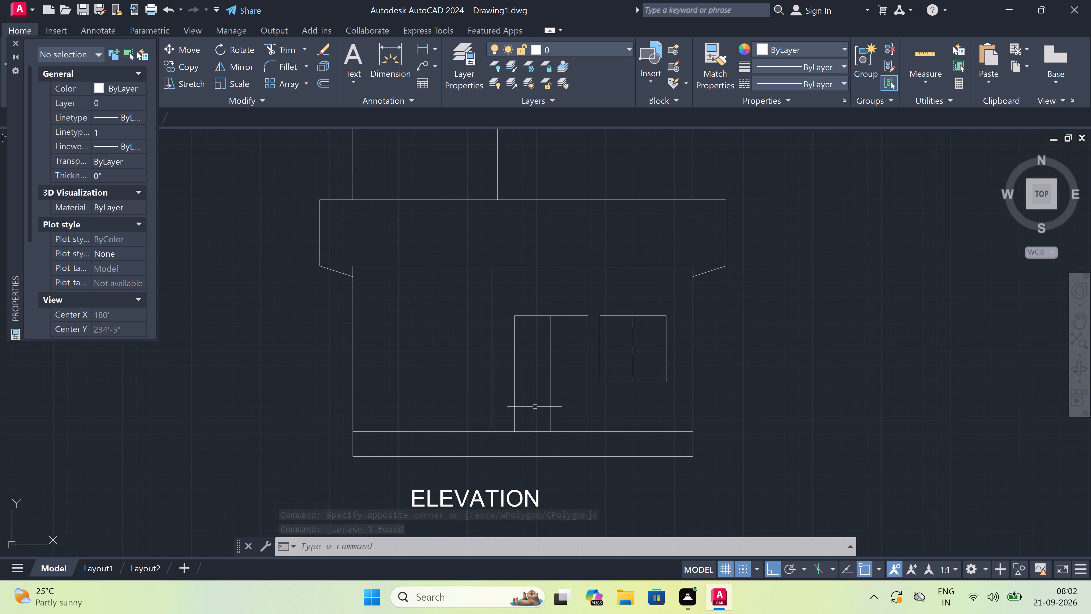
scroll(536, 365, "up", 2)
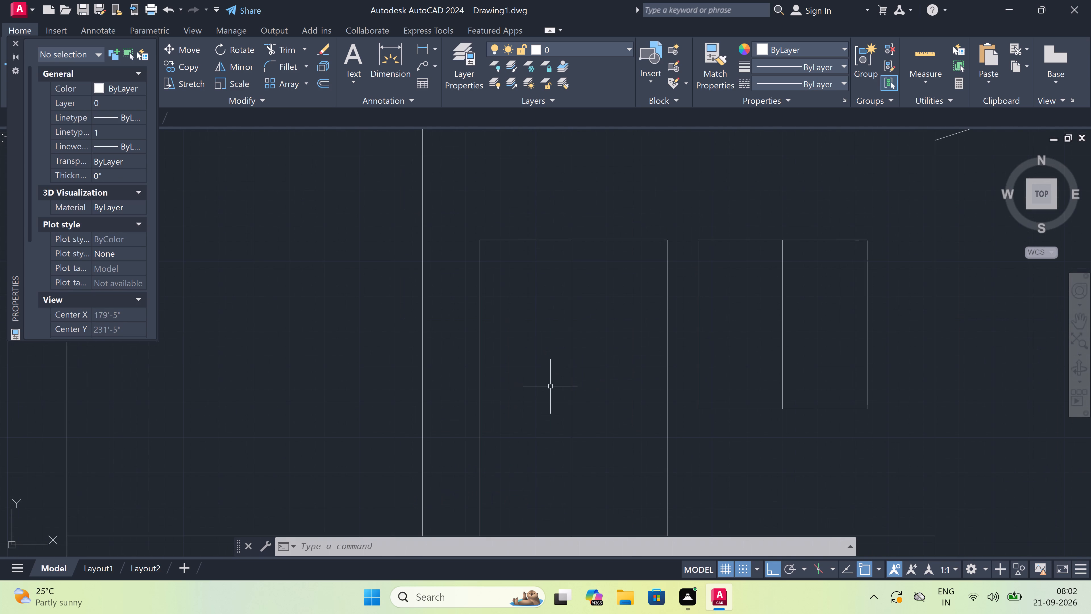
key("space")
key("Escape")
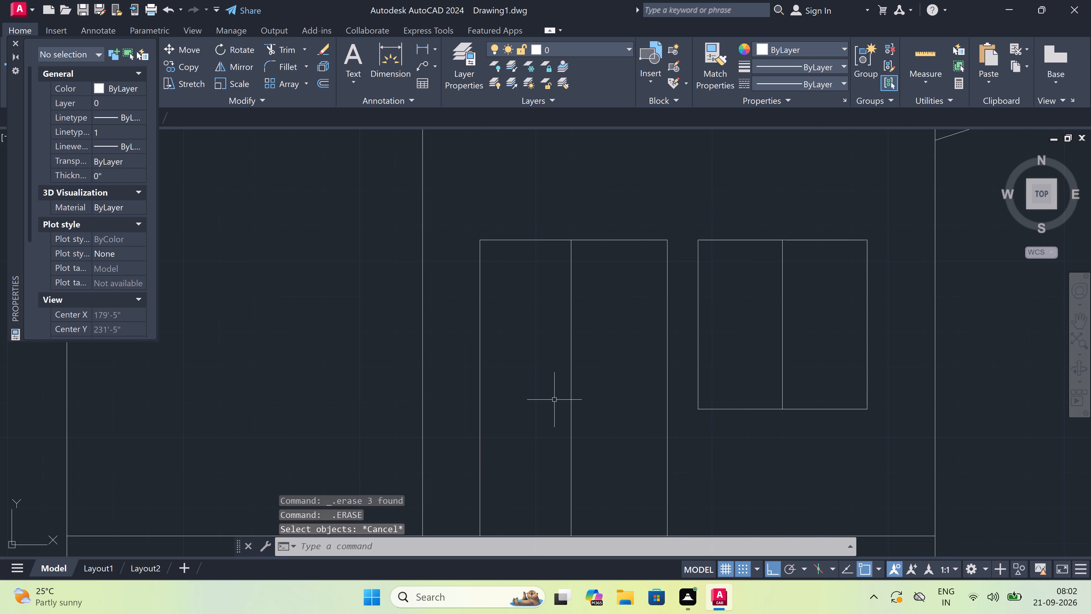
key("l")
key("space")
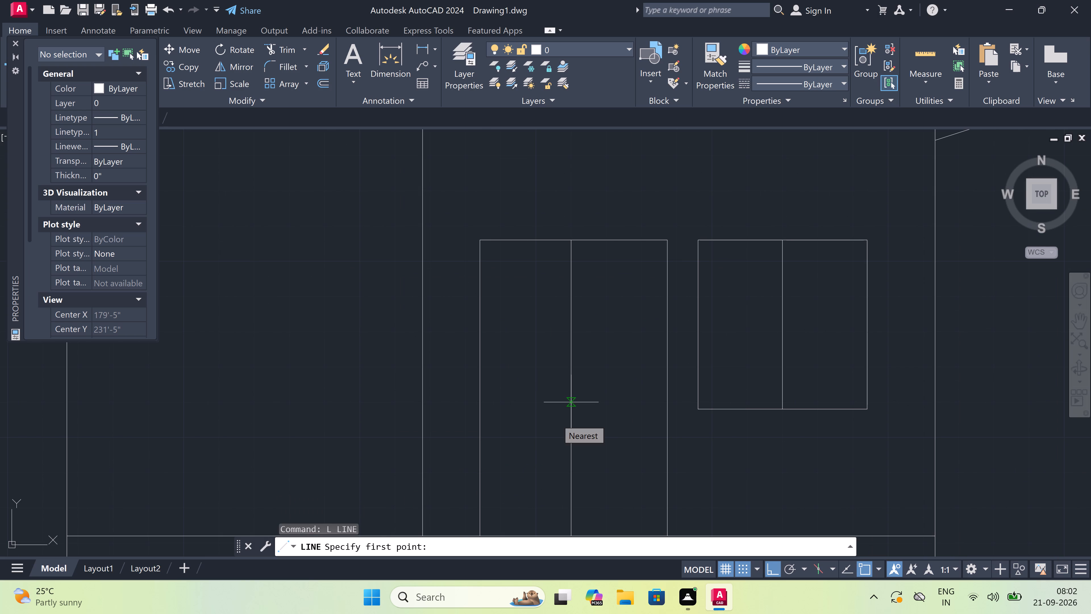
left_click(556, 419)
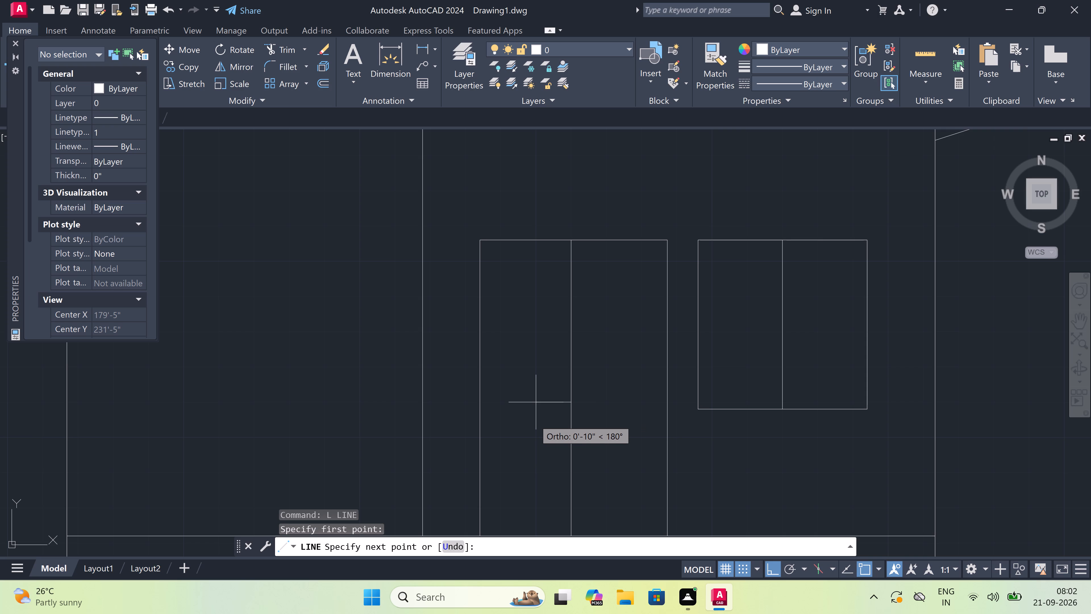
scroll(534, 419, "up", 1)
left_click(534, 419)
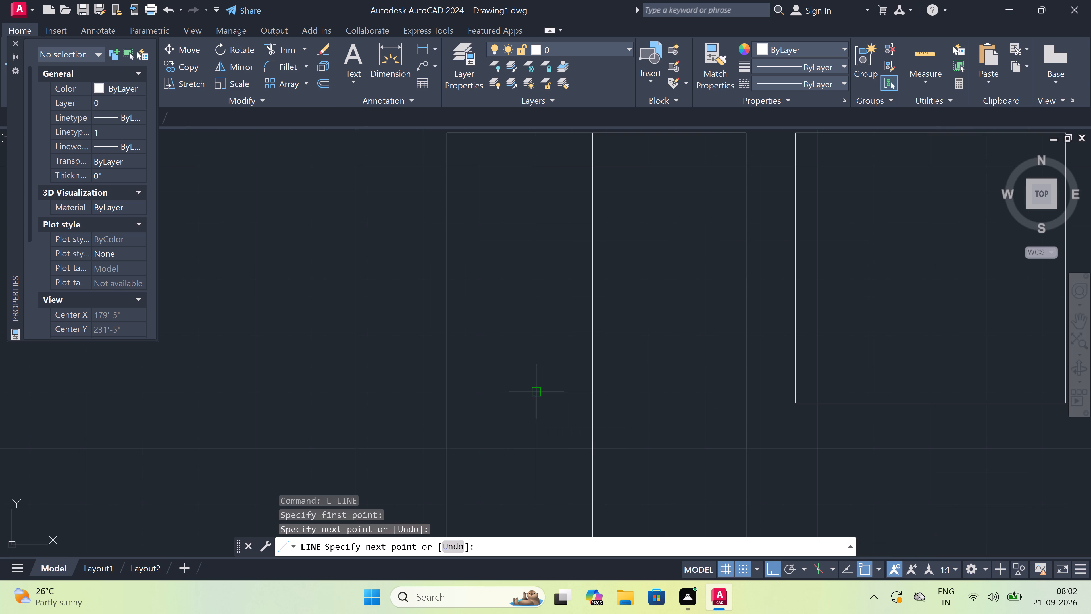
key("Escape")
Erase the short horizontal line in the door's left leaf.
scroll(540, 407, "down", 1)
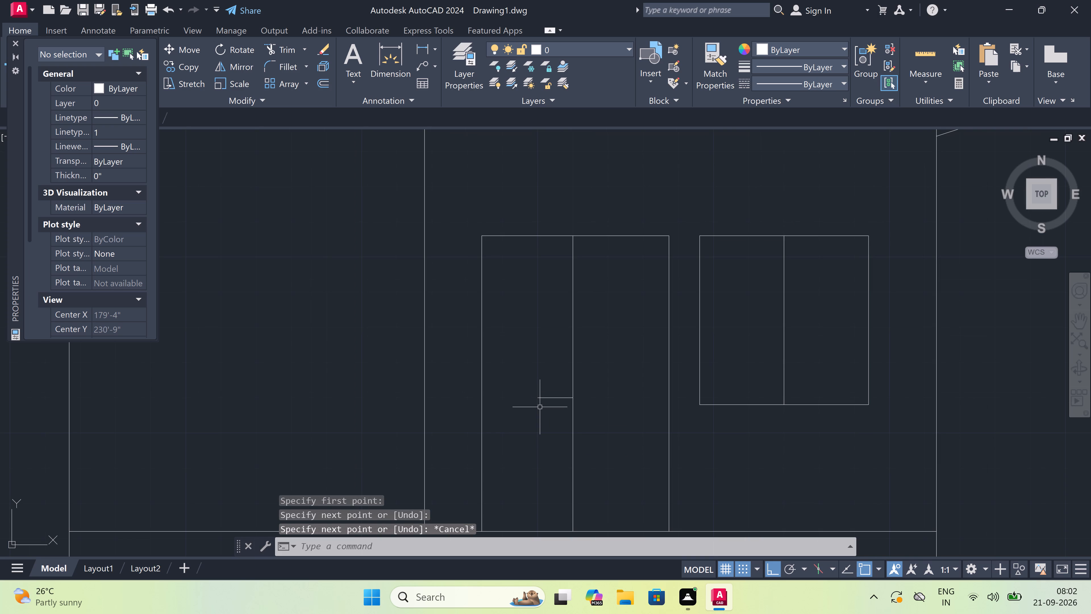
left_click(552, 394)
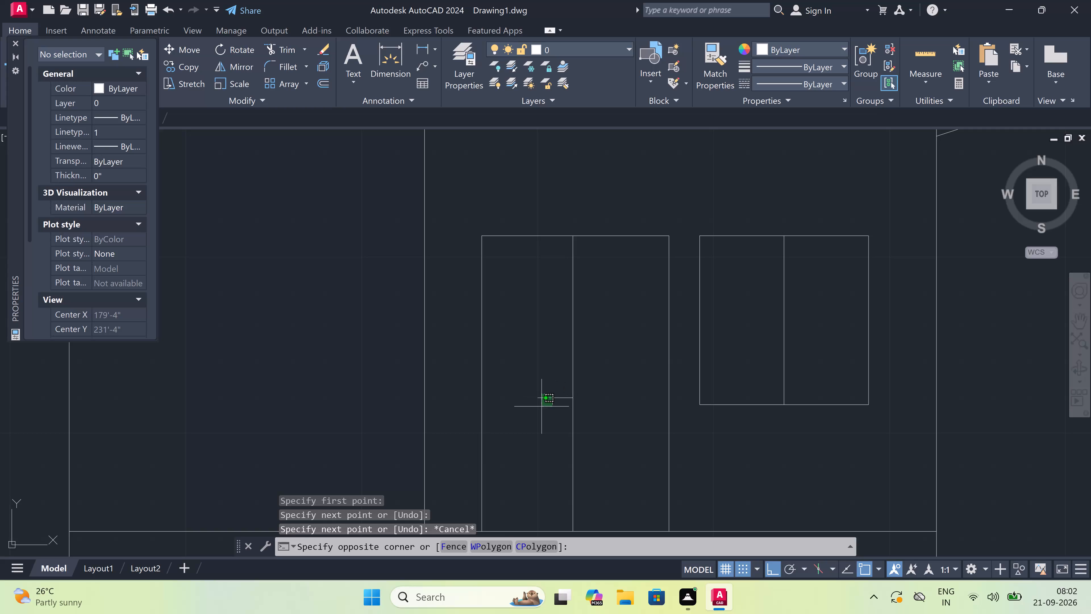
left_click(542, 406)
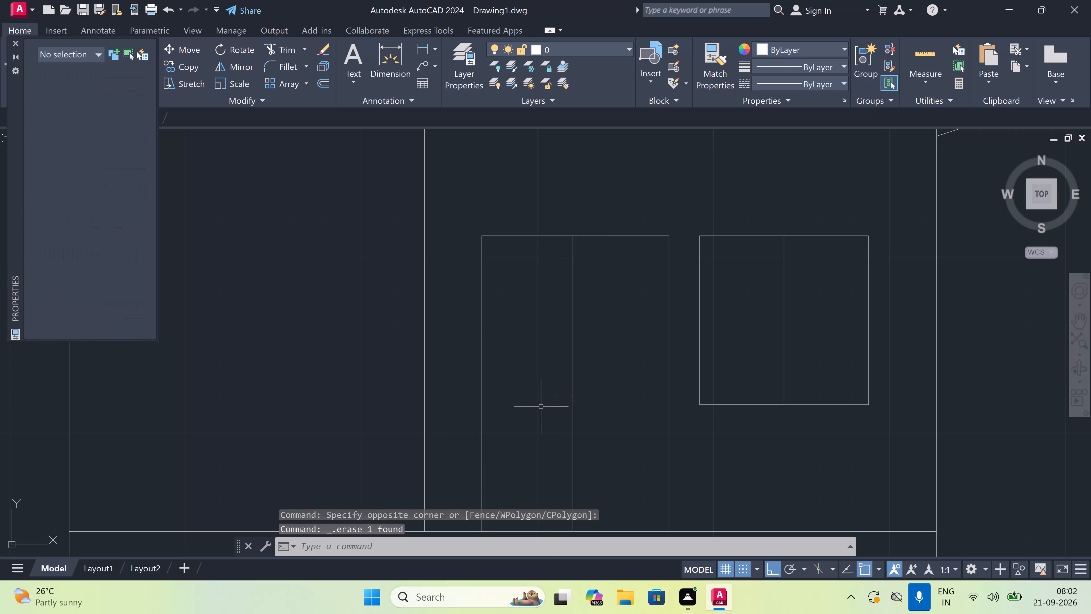
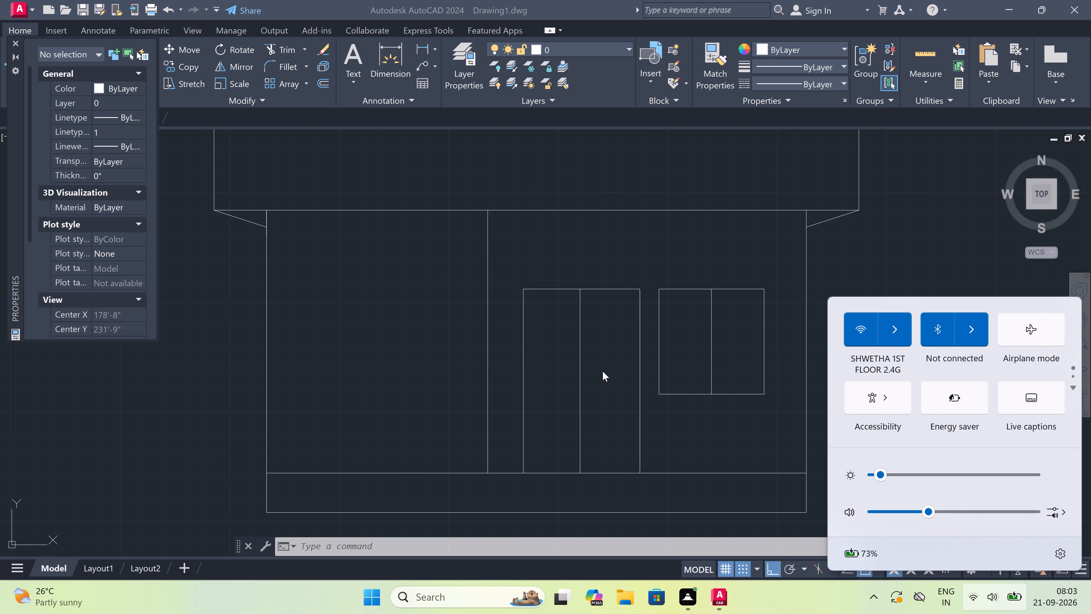
Draw a thin horizontal rectangle about 10" long from the door's middle line into its right leaf, near mid-height.
left_click(840, 277)
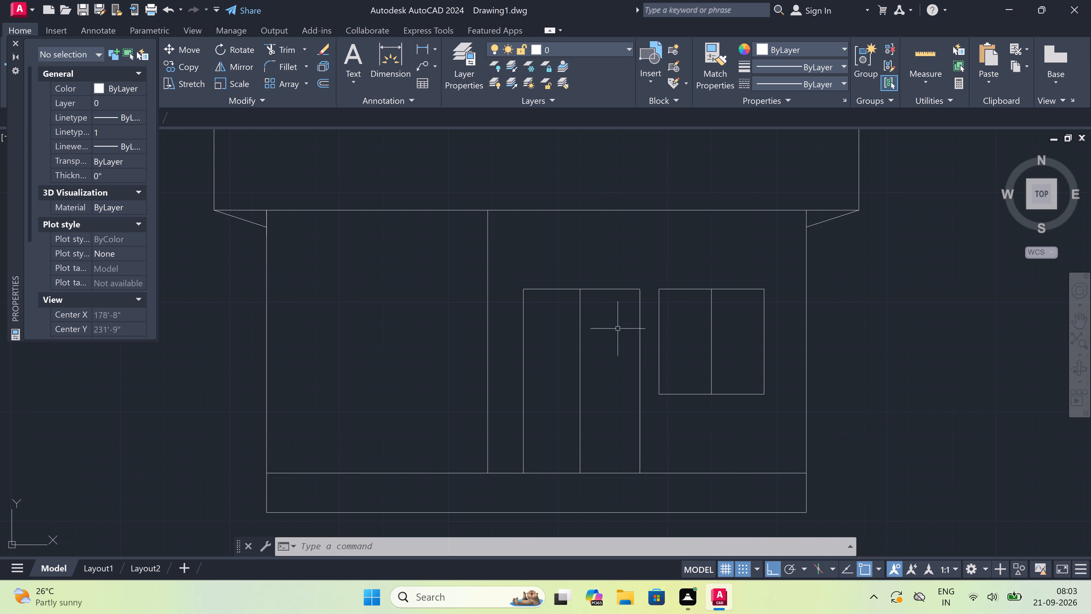
type("REC")
key("space")
left_click(584, 382)
left_click(597, 396)
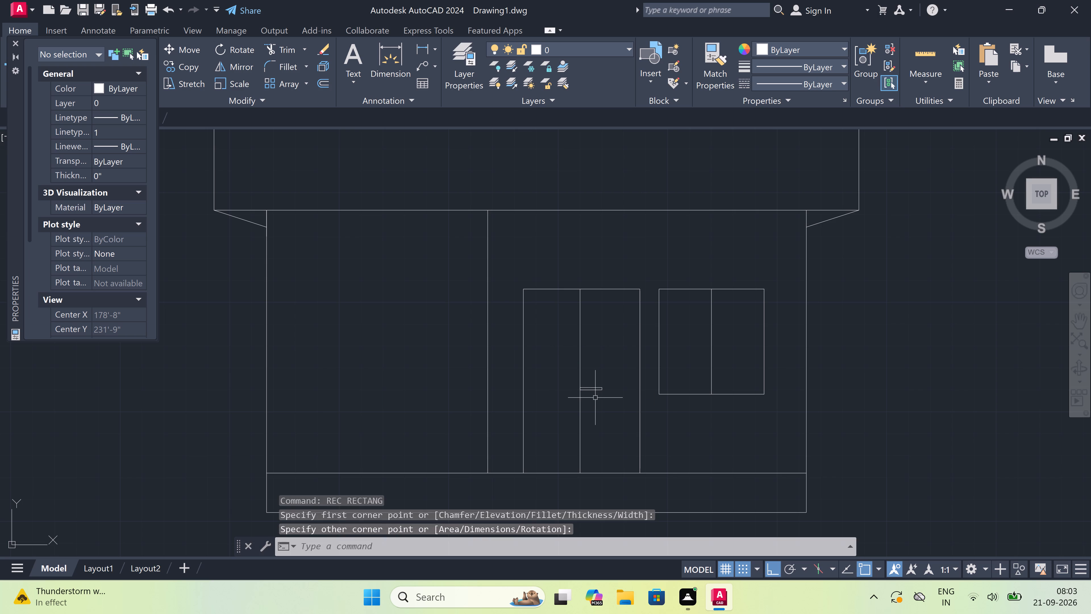
Copy the thin handle rectangle 10" to the left so it also sits on the door's left leaf.
left_click(595, 398)
left_click(597, 364)
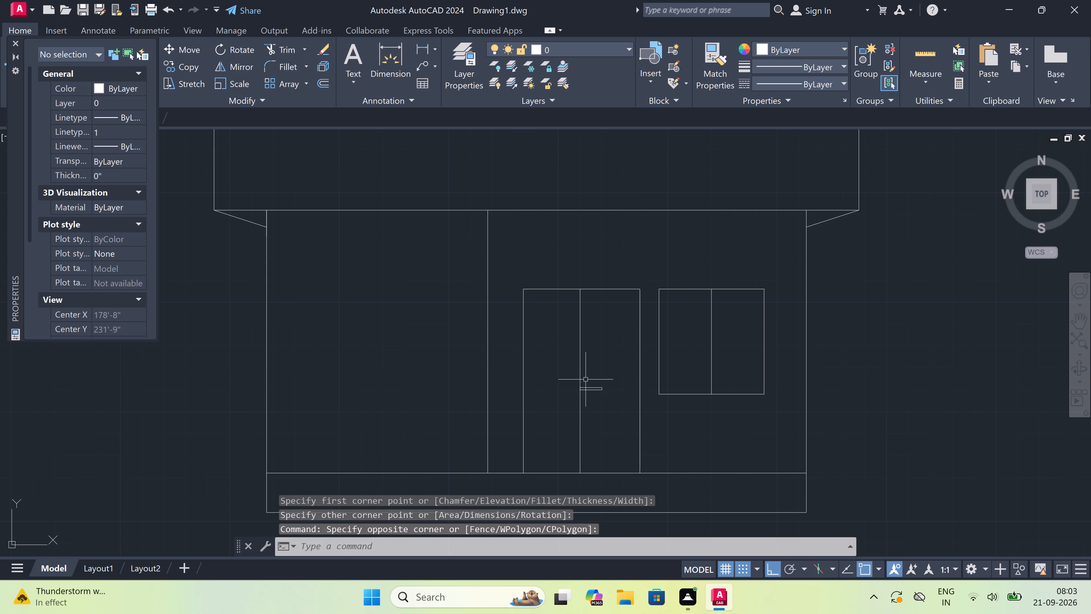
left_click(590, 390)
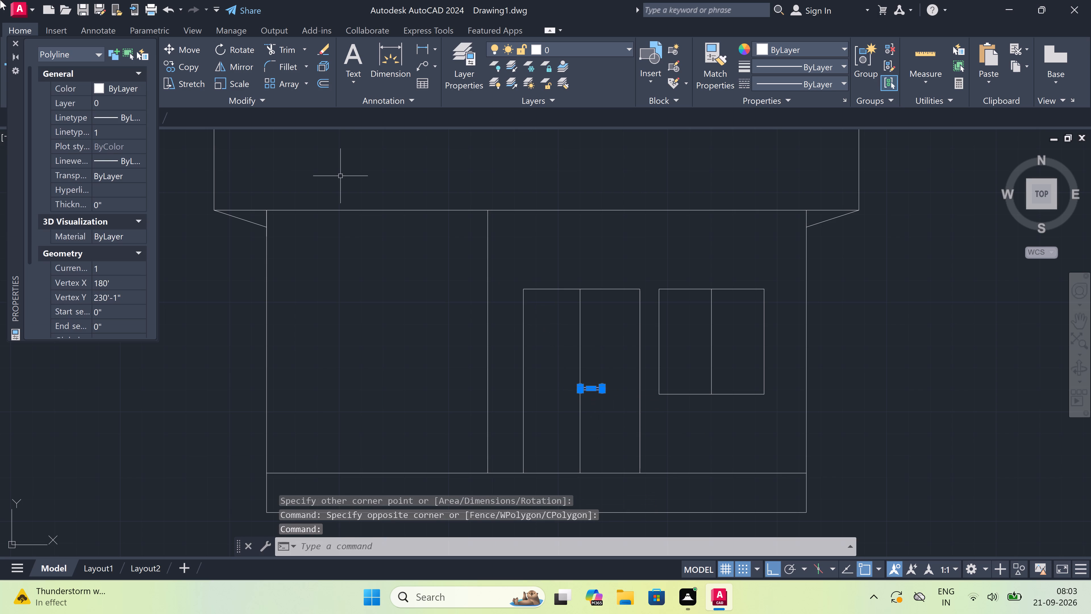
left_click_drag(181, 65, 184, 67)
scroll(543, 419, "up", 1)
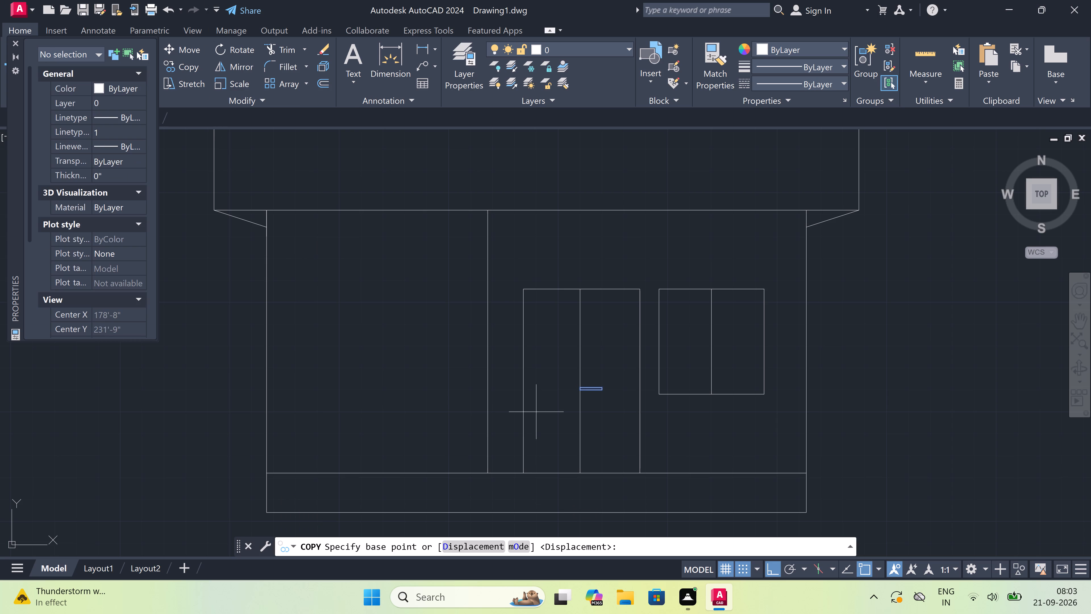
scroll(543, 419, "up", 1)
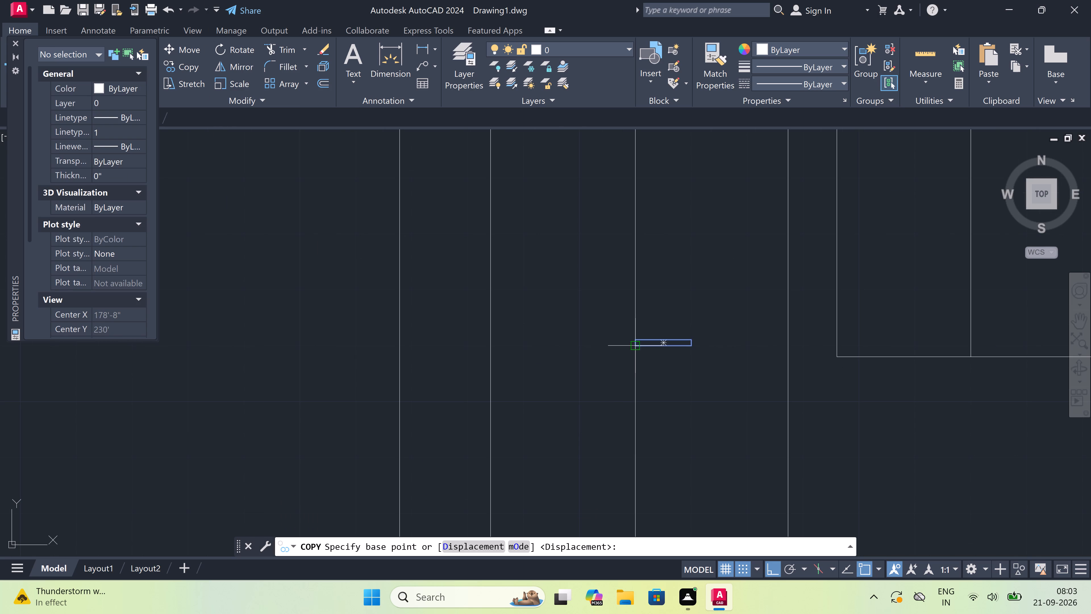
left_click(641, 332)
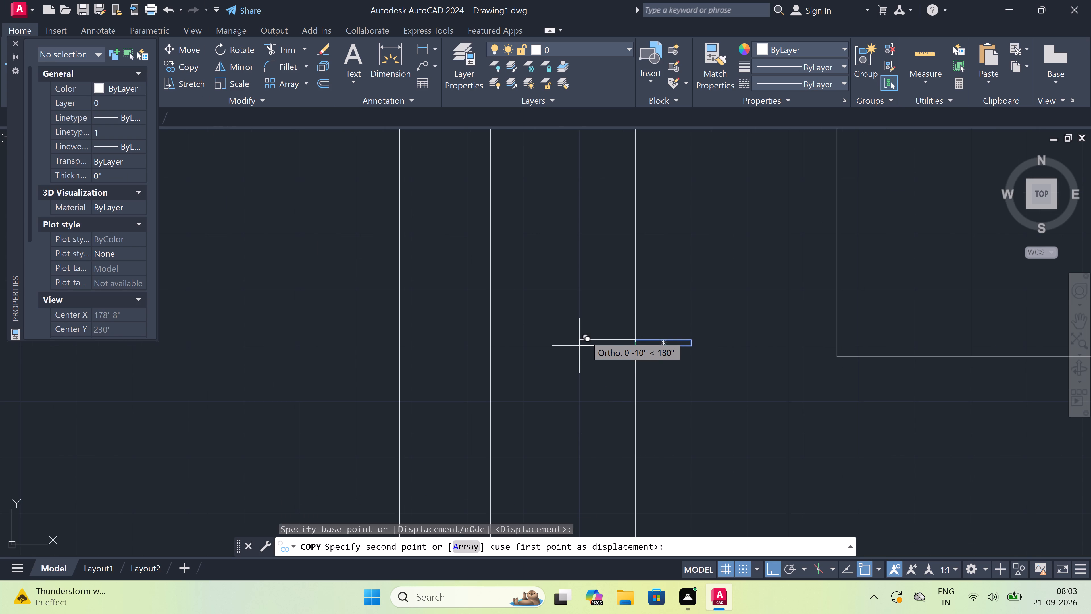
left_click(585, 336)
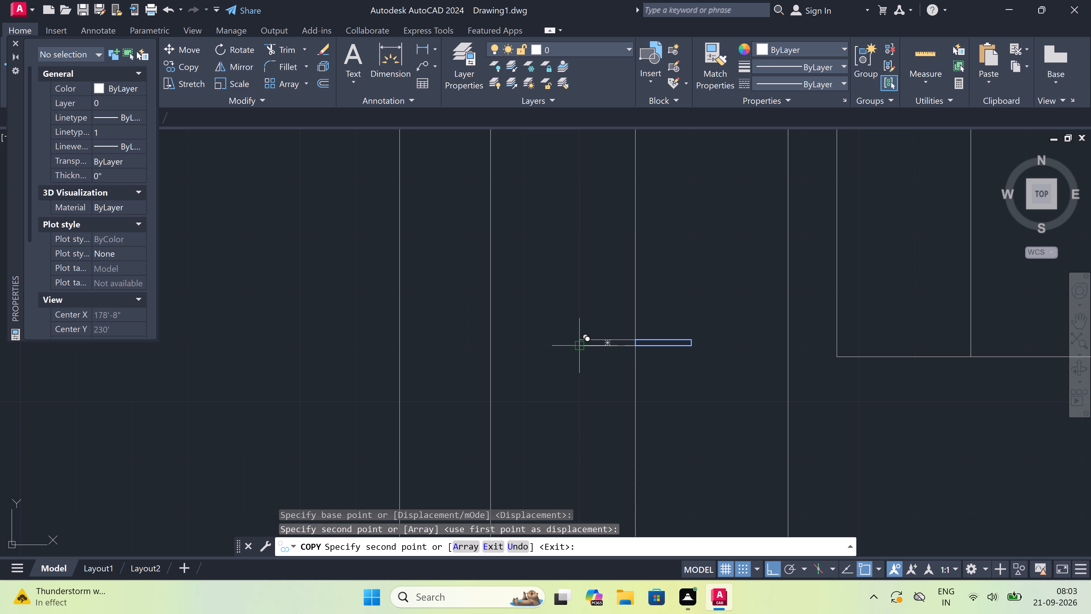
key("Escape")
Add the multiline text label "PARAPET WALL-3'6"" to the right of the parapet in Section-AA.
scroll(561, 321, "down", 3)
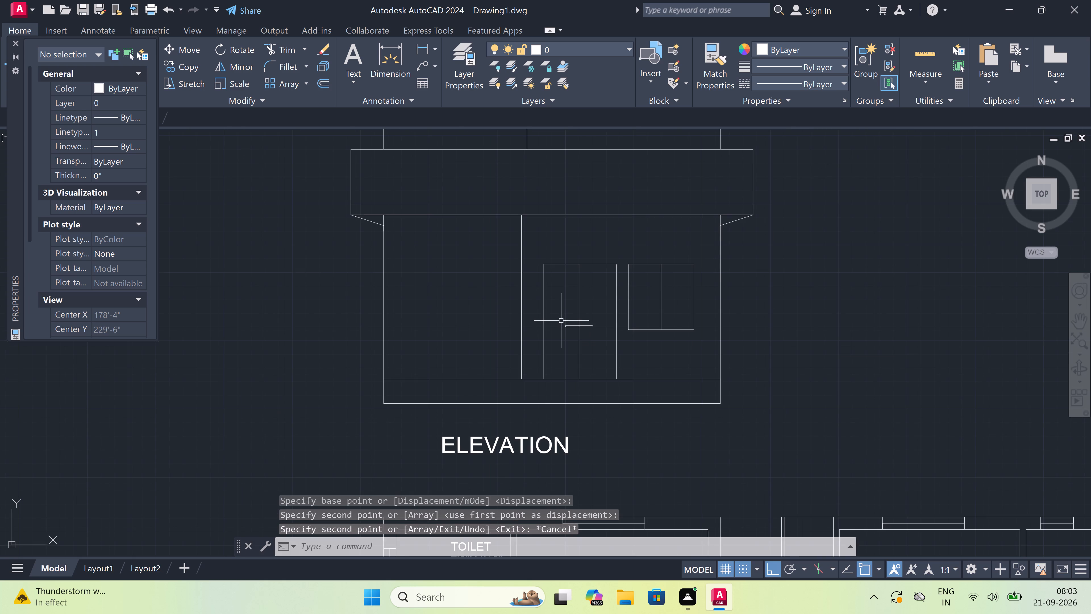
scroll(561, 321, "down", 4)
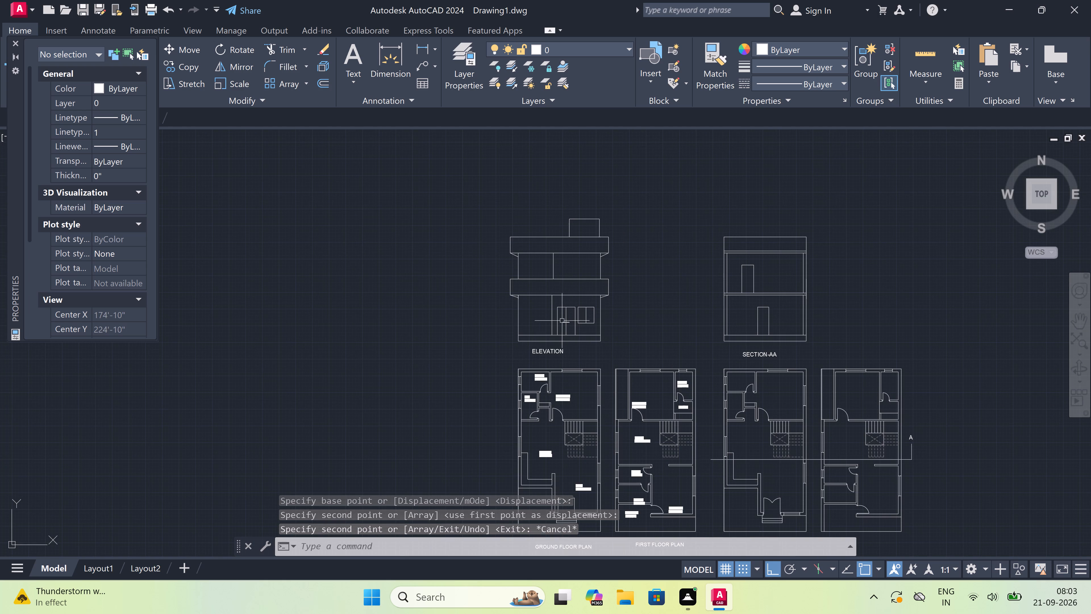
scroll(624, 325, "up", 2)
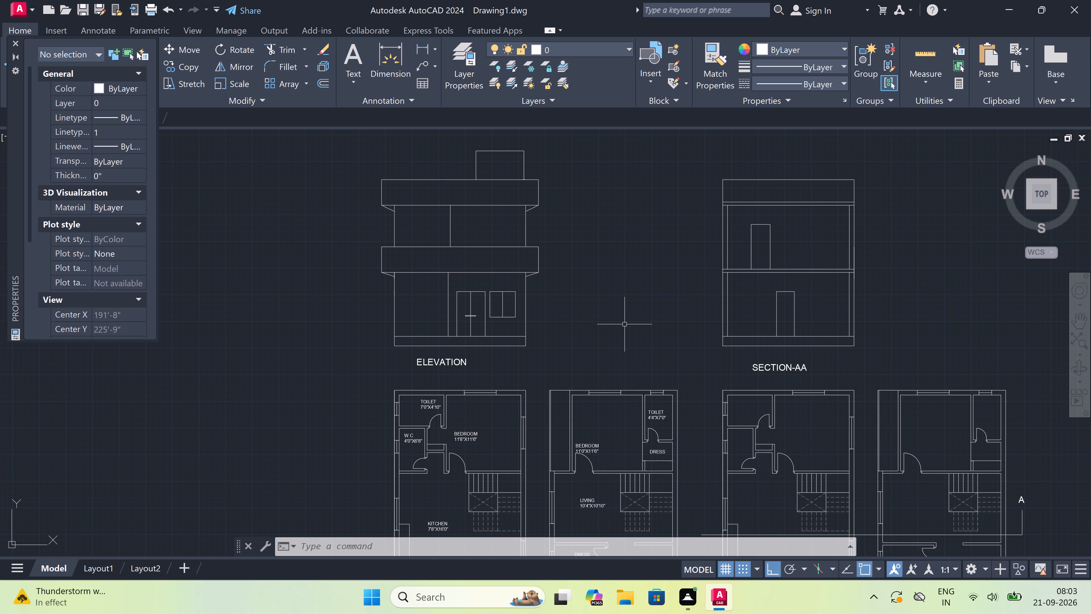
scroll(616, 327, "down", 4)
scroll(649, 308, "up", 3)
scroll(723, 306, "up", 2)
scroll(574, 312, "up", 2)
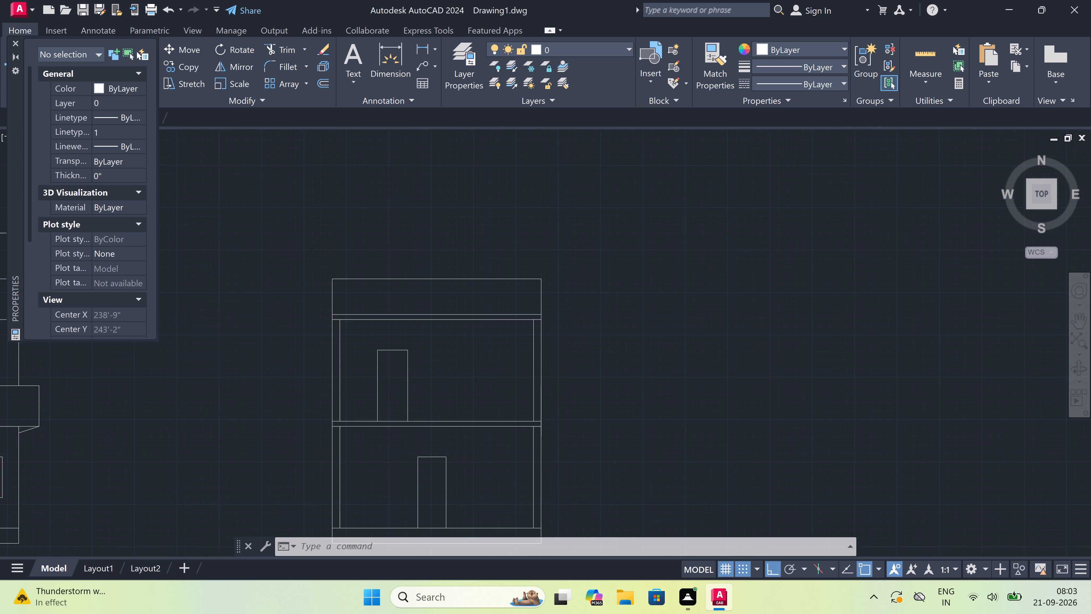
type("MT")
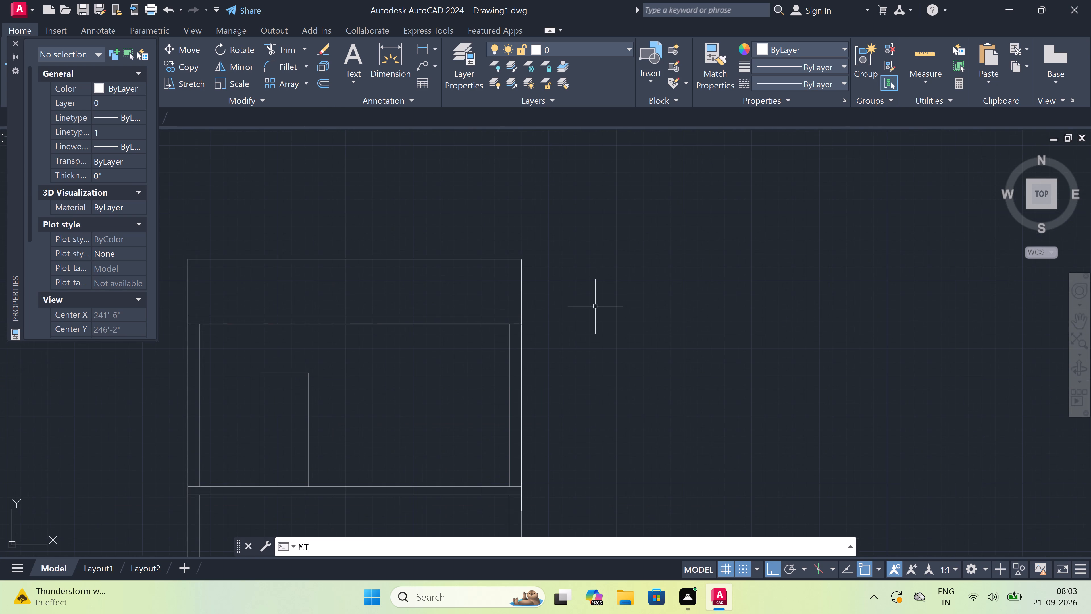
key("space")
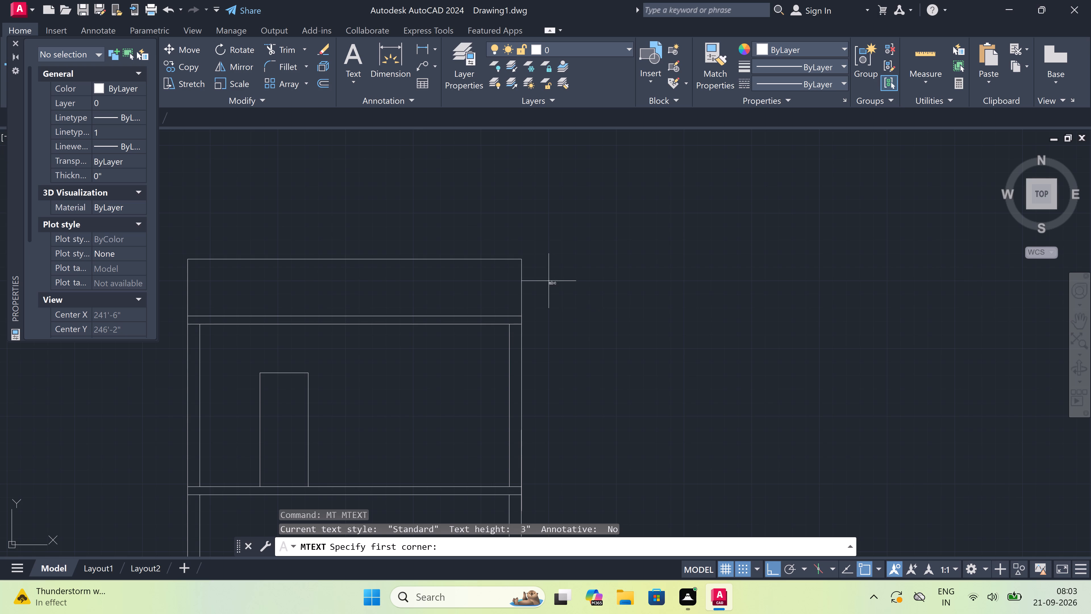
left_click(558, 280)
left_click(754, 293)
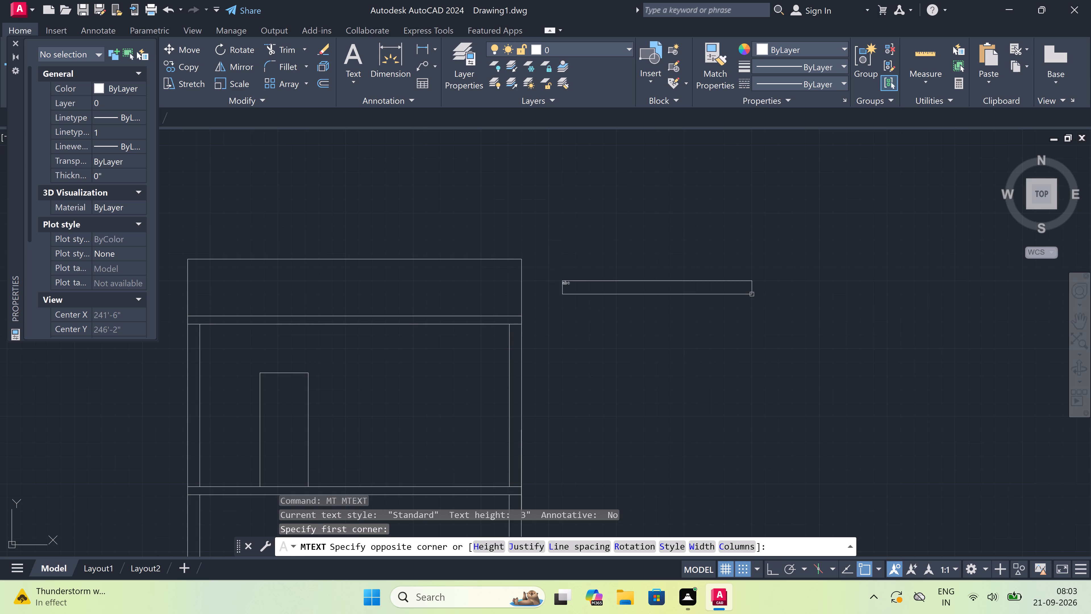
type("PARAPET")
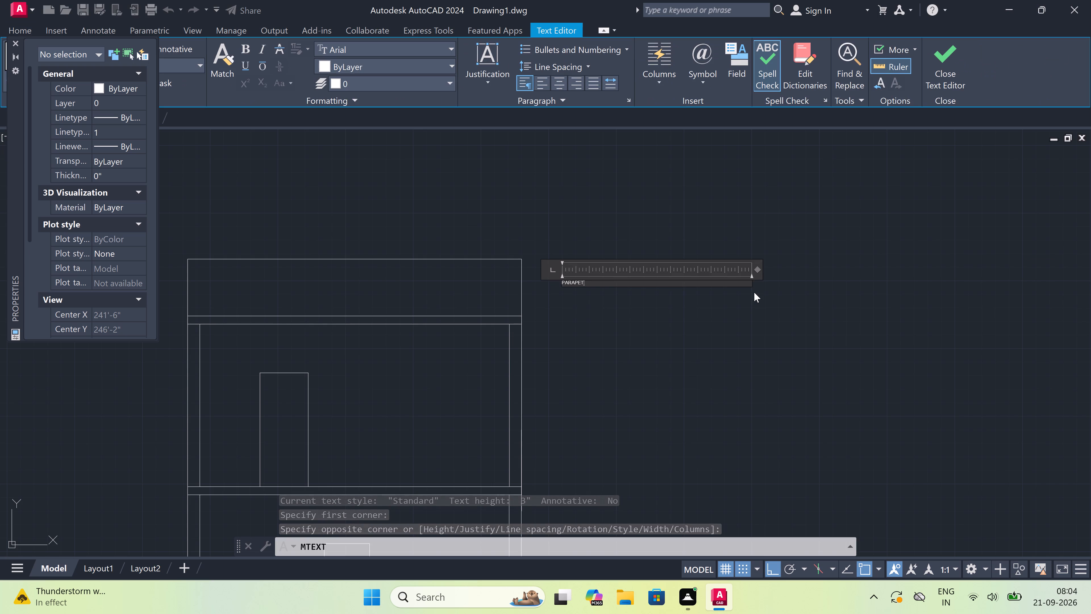
key("space")
type("WALL")
key("minus")
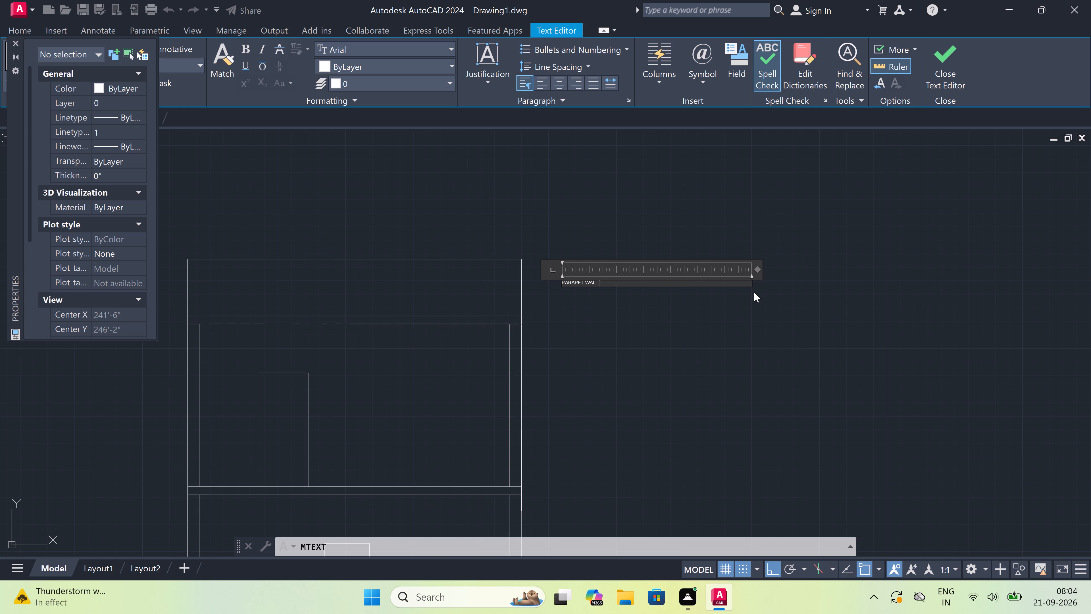
type("3'")
type("6\"")
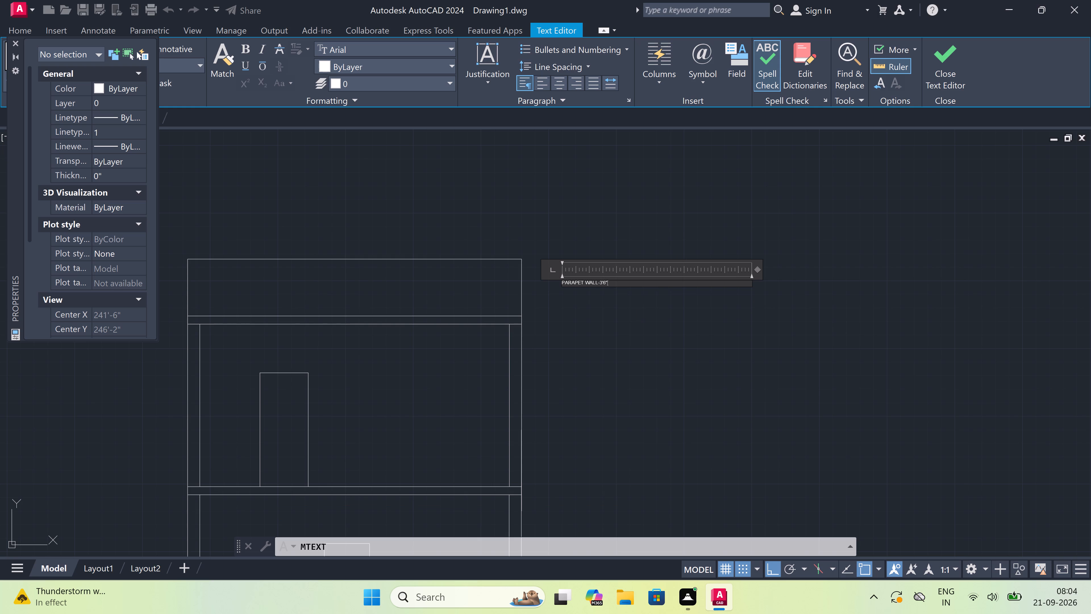
left_click(636, 311)
Add the multiline text label "SLAB-6"" beside the roof slab of Section-AA, below the parapet wall label.
key("space")
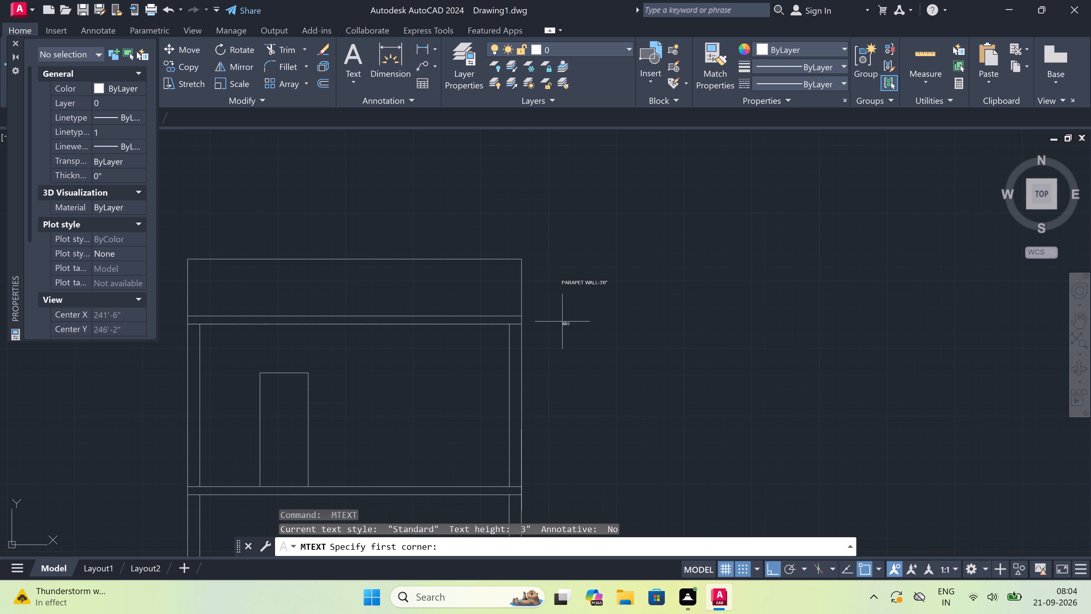
left_click(563, 321)
left_click(706, 331)
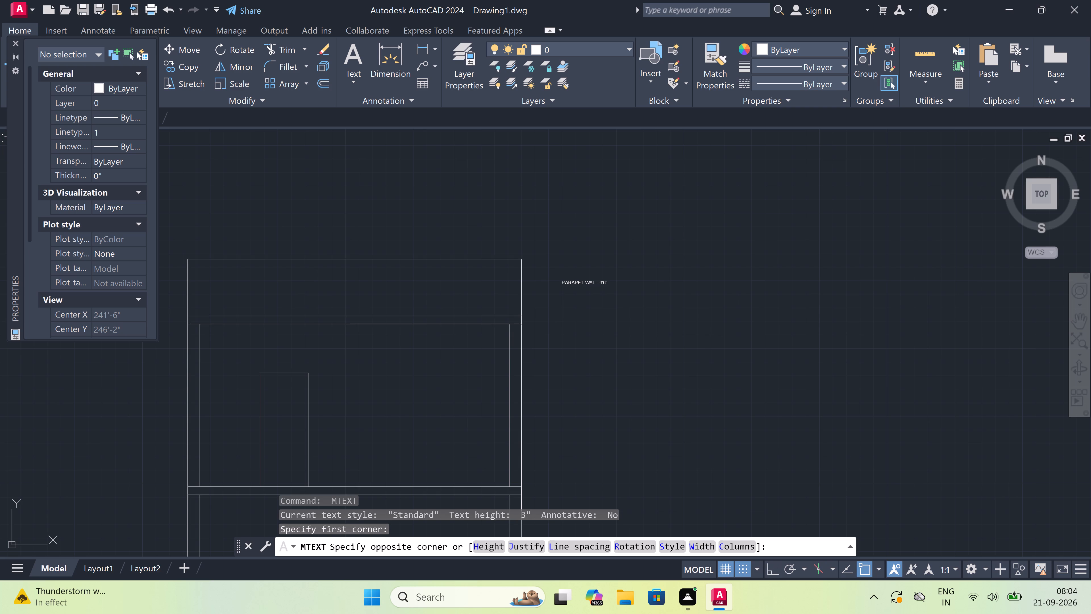
type("SLAB")
key("minus")
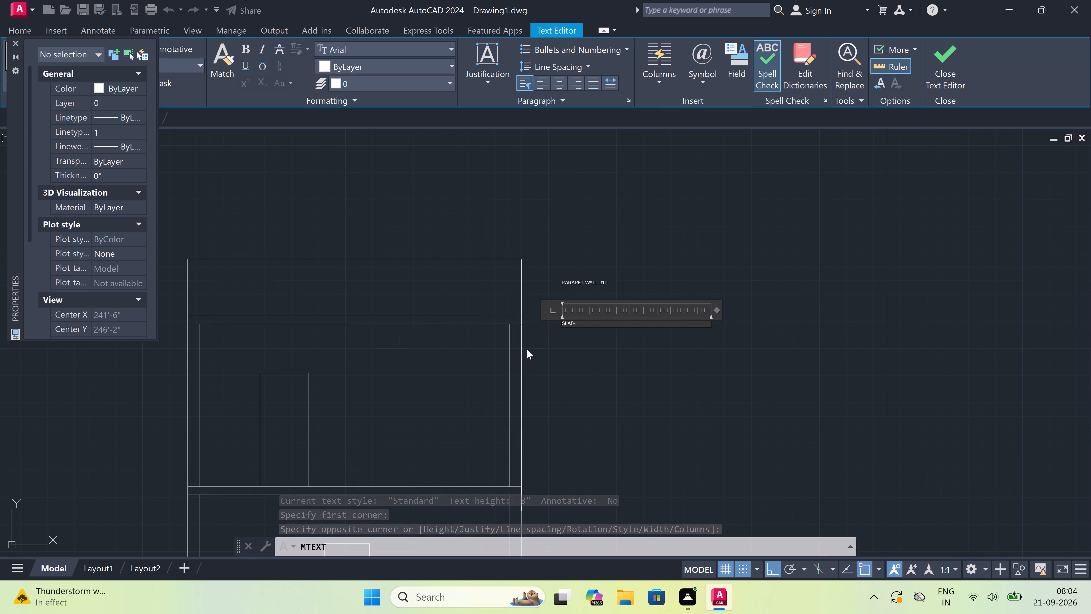
type("6\"")
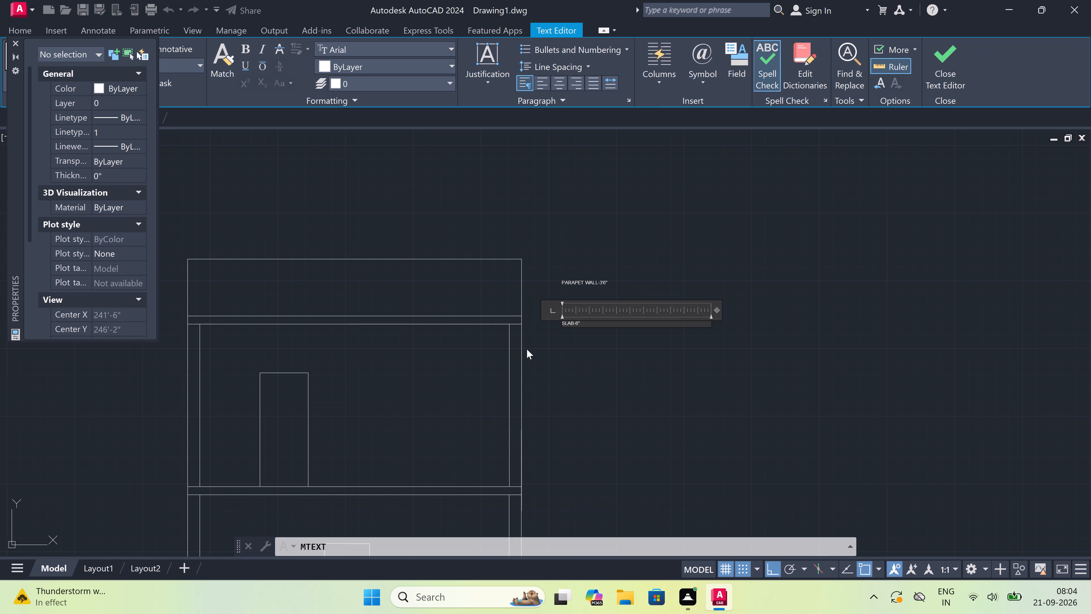
left_click(564, 357)
Add the multiline text label "BRICK WALL-10'" to the right of the upper-floor wall in Section-AA, below the slab label.
key("space")
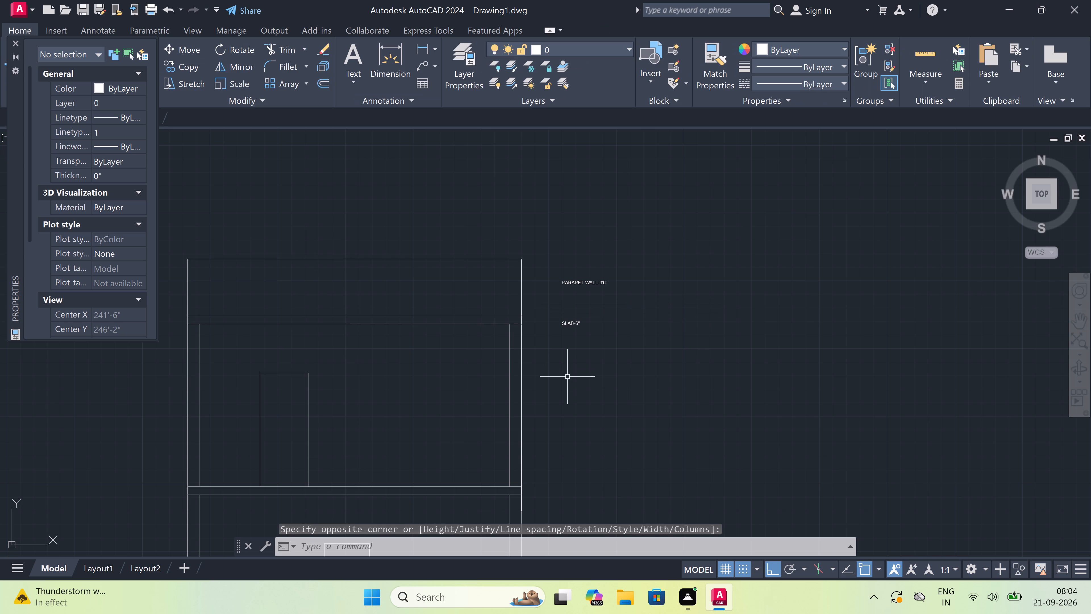
left_click_drag(562, 388, 565, 389)
left_click(796, 434)
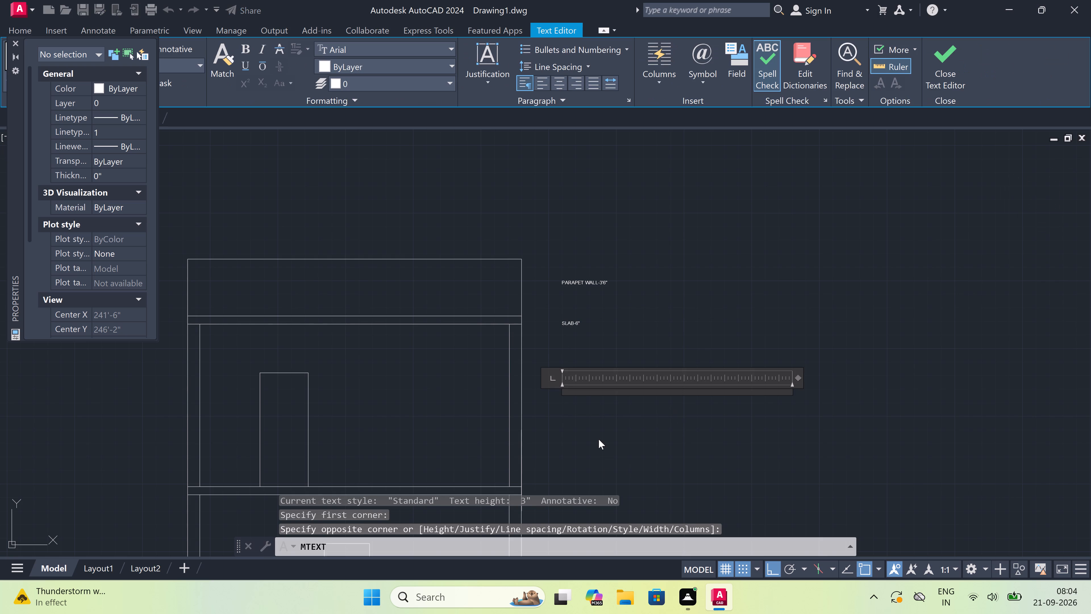
key("b")
key("r")
type("ICK")
key("space")
key("e")
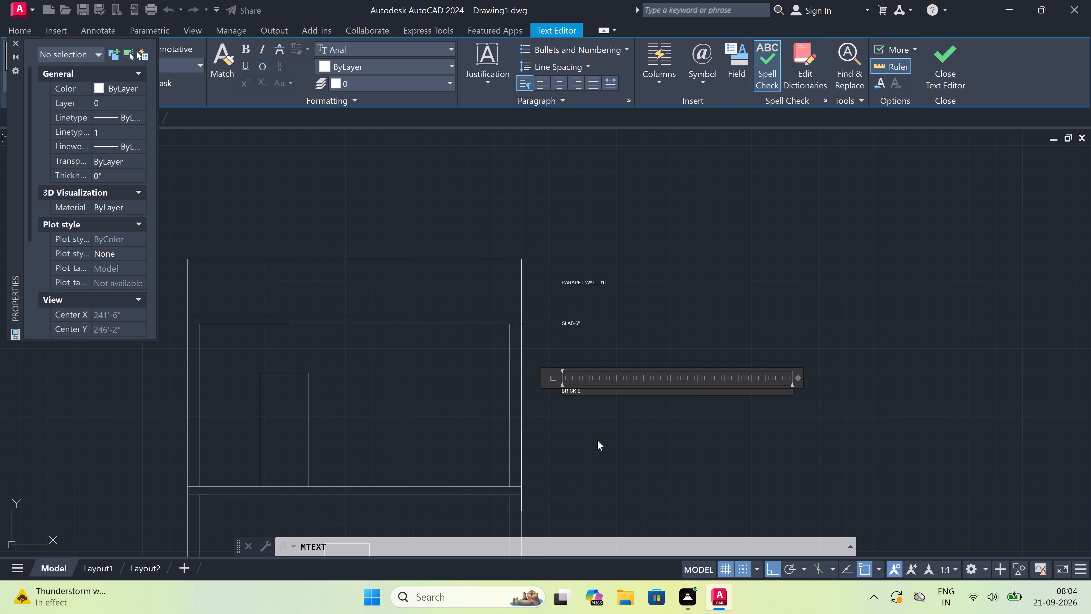
key("BackSpace")
type("WALL-10'")
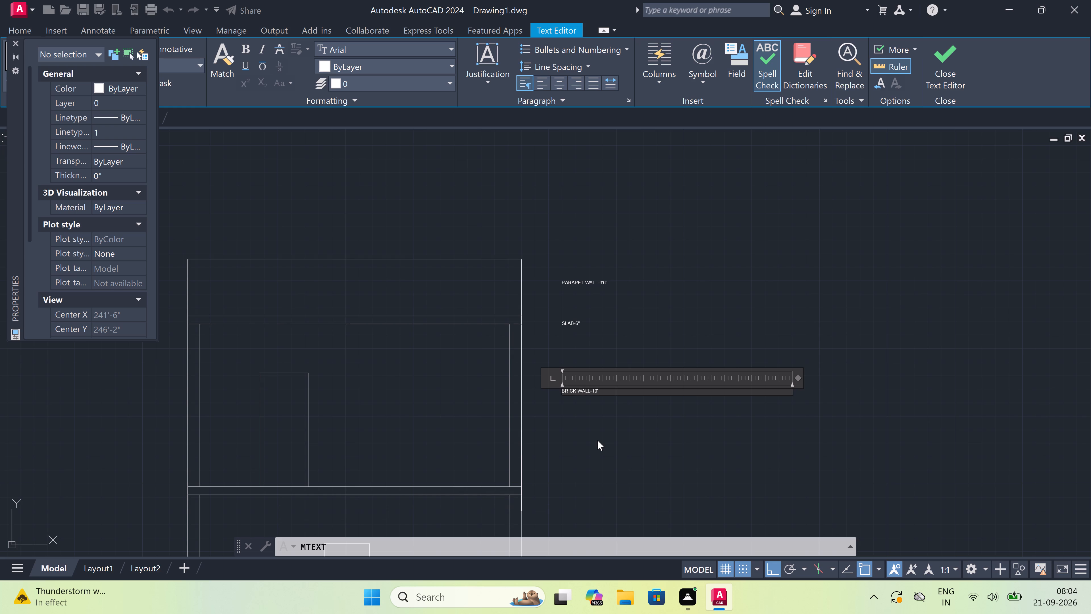
left_click(597, 440)
Add the multiline text label "GROUND LEVEL-1'6"" to the right of the plinth at the base of Section-AA.
scroll(592, 421, "down", 5)
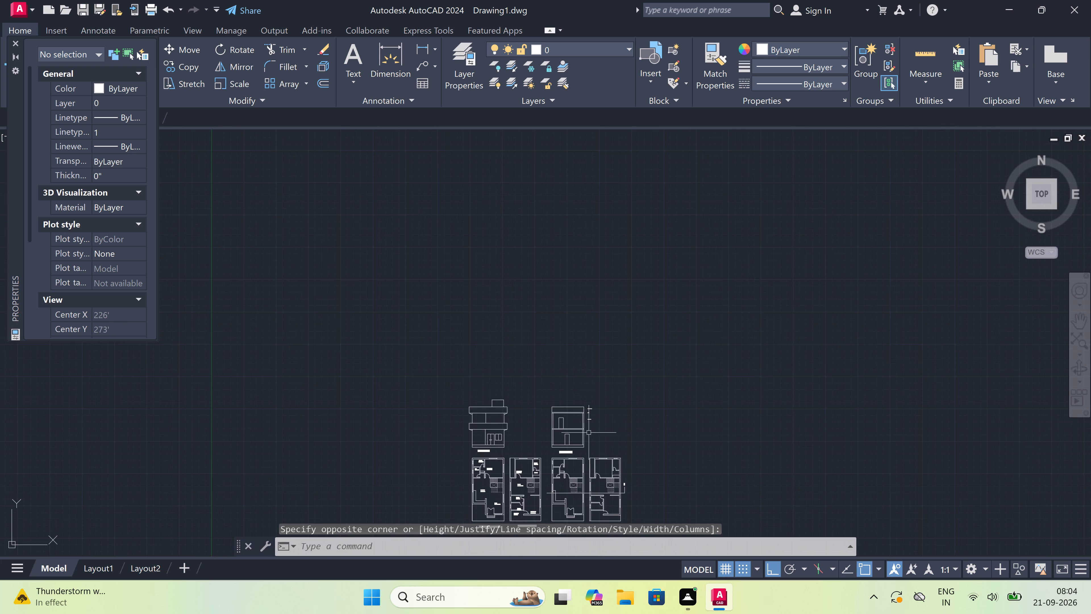
scroll(587, 452, "up", 6)
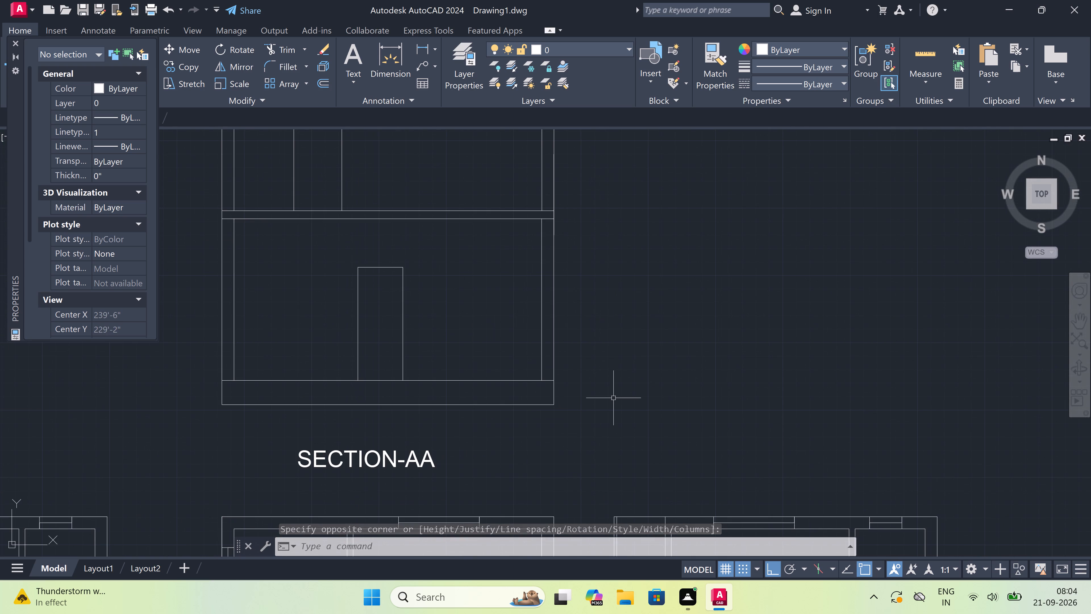
key("space")
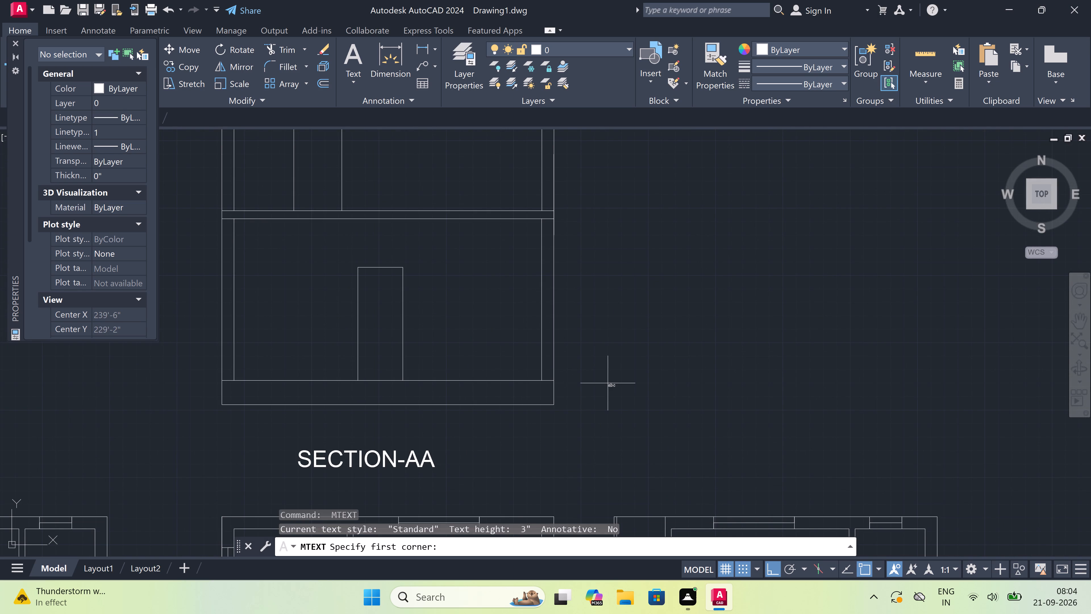
left_click(602, 388)
left_click(822, 395)
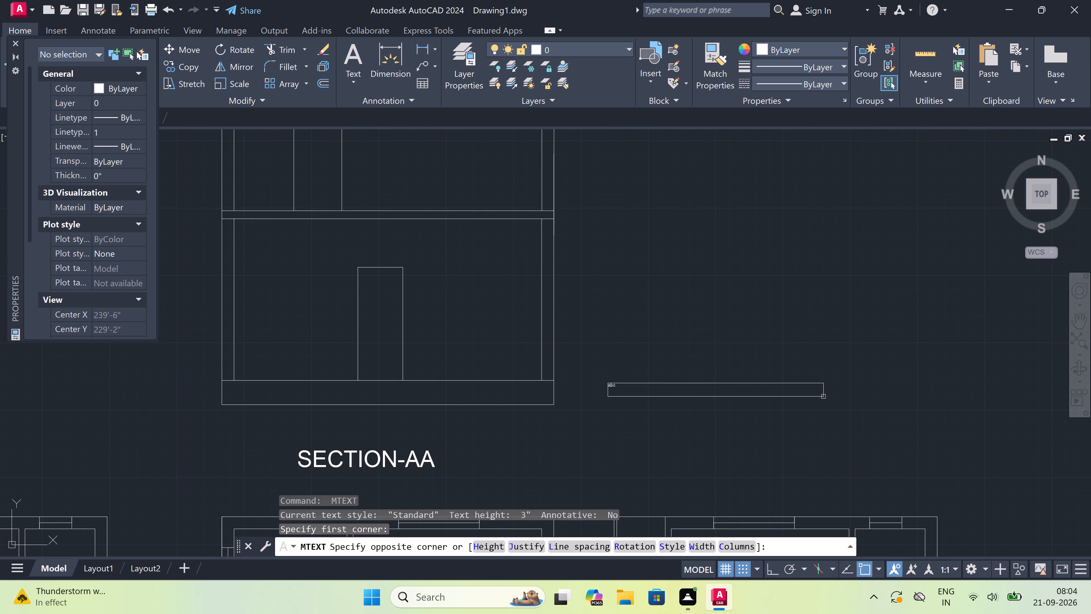
type("GROUNF")
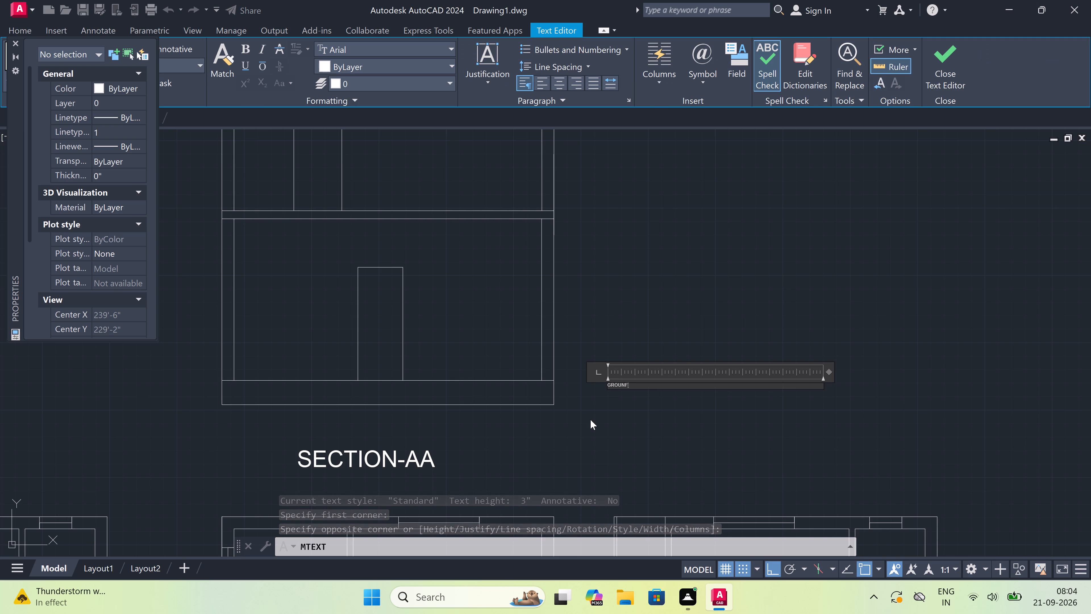
key("BackSpace")
type("D")
key("space")
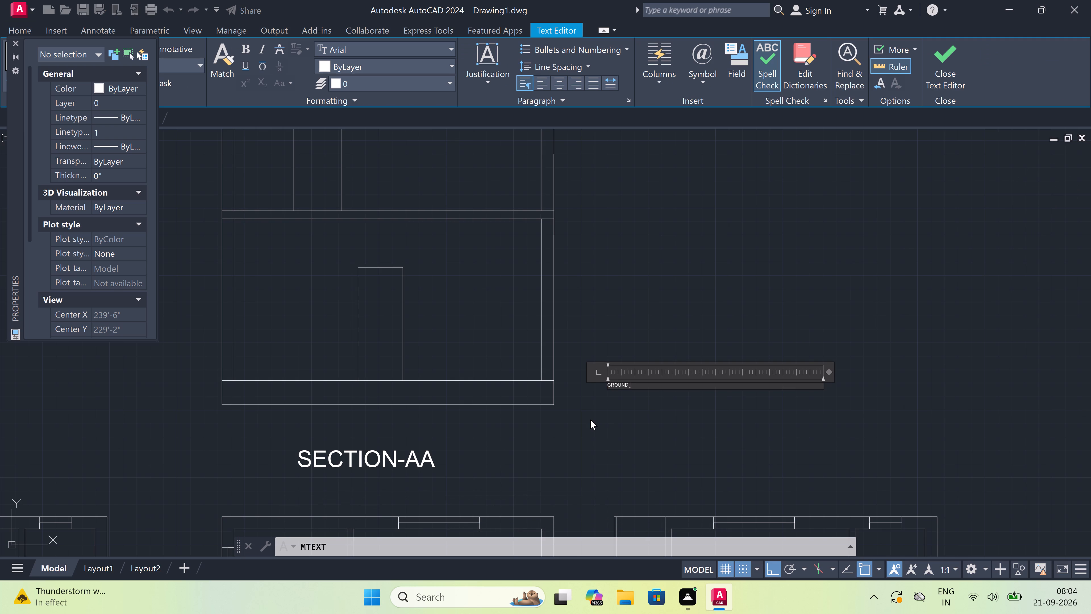
type("LEVEL")
key("minus")
type("1'6")
key("shift+quotedbl")
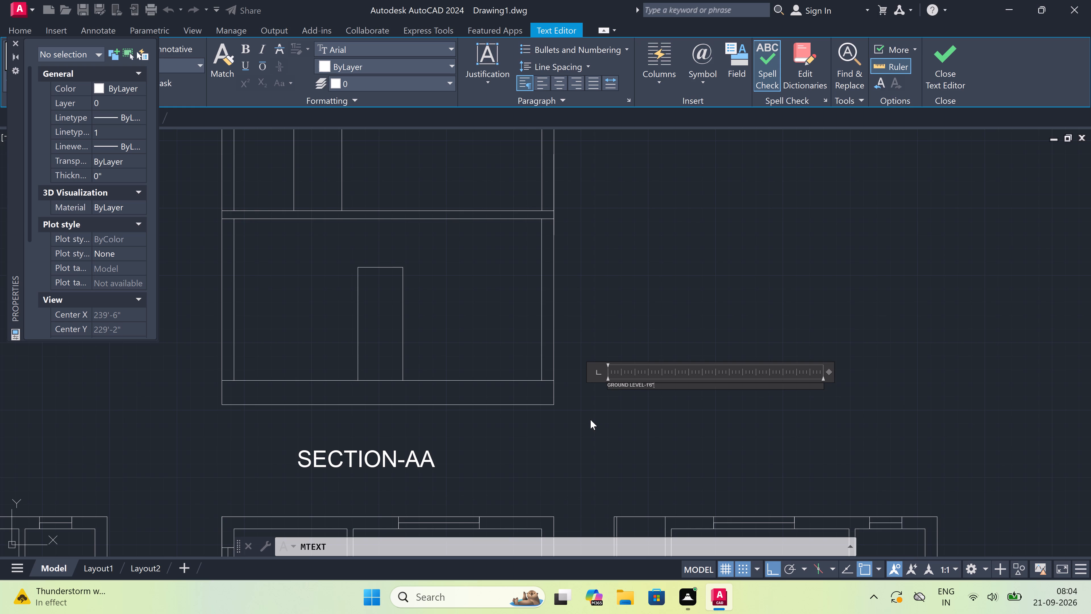
left_click(590, 420)
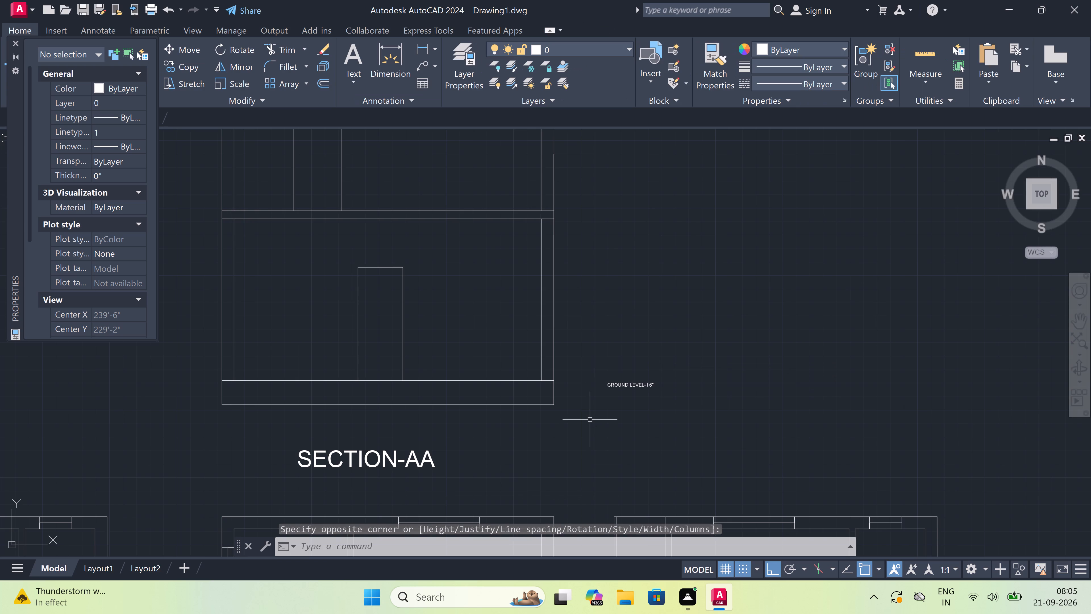
Set the text height of all four Section-AA height labels to 9".
scroll(588, 420, "down", 2)
left_click(658, 217)
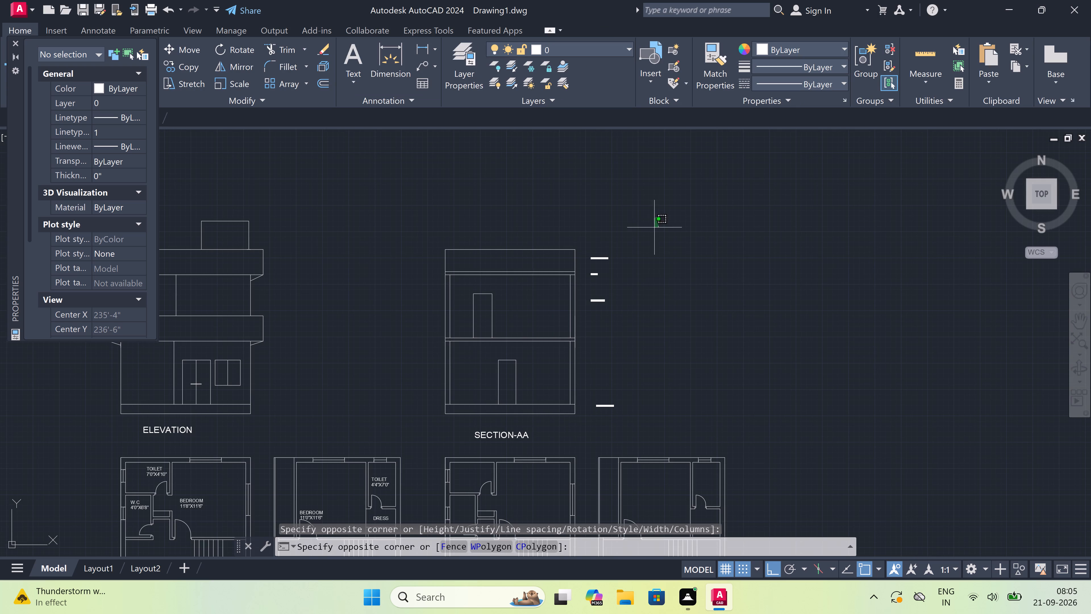
left_click(587, 427)
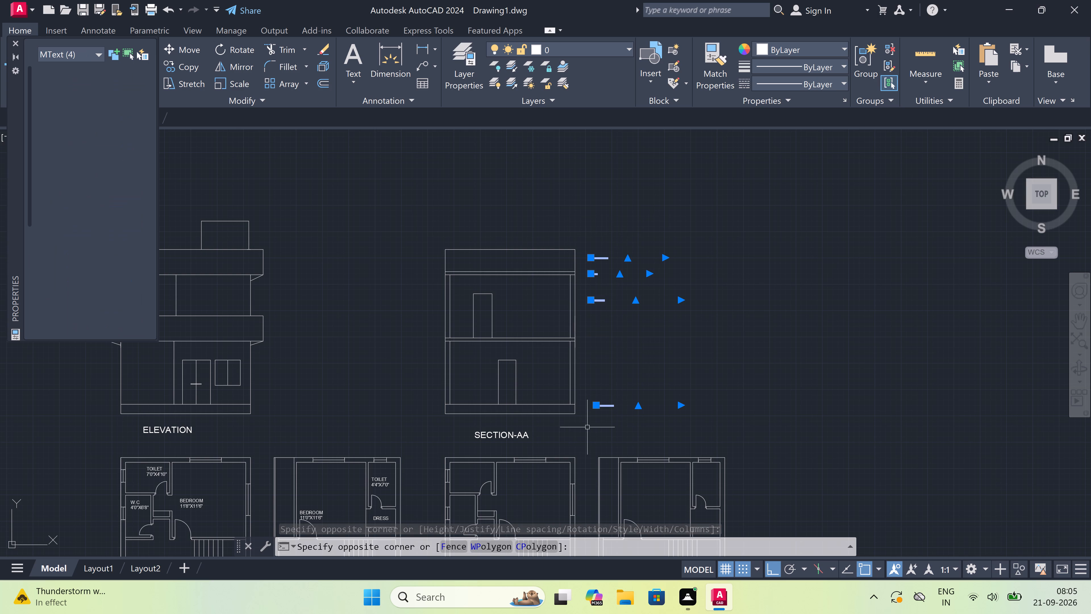
left_click(123, 327)
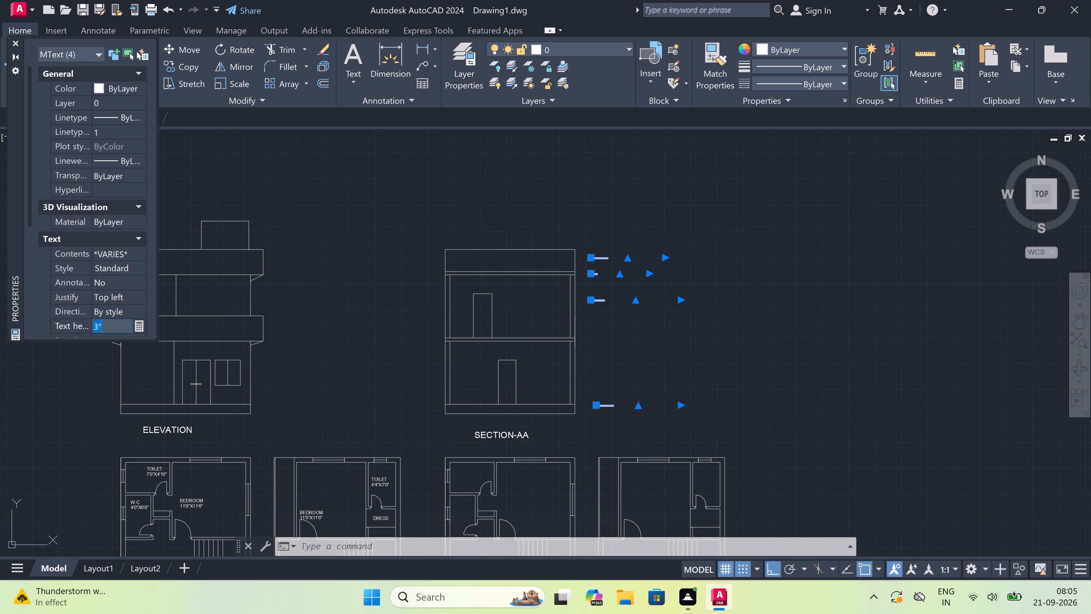
key("BackSpace")
key("9")
key("shift+quotedbl")
left_click(293, 374)
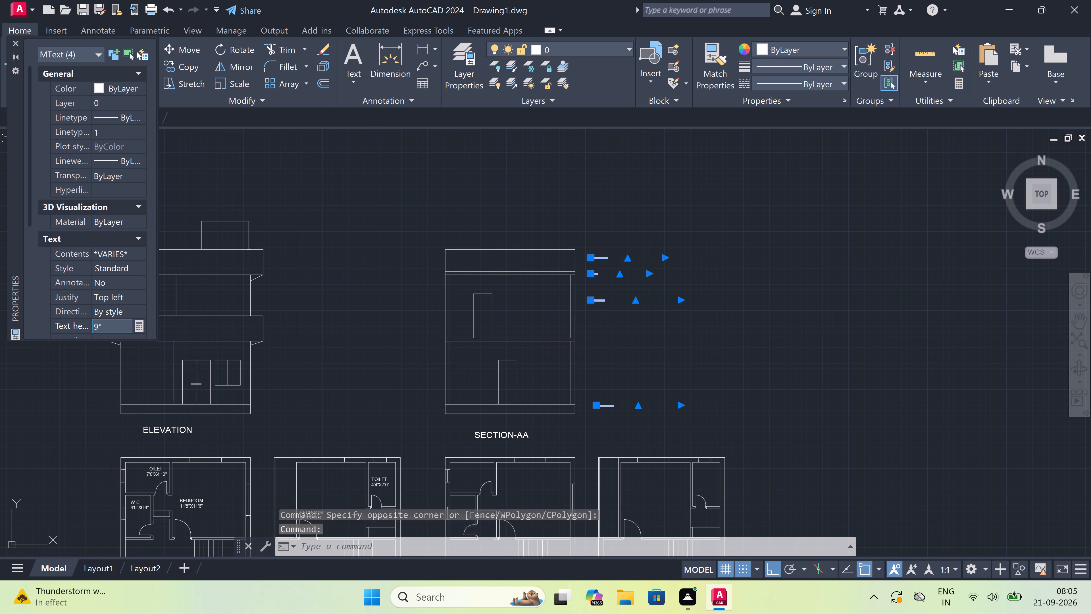
key("Escape")
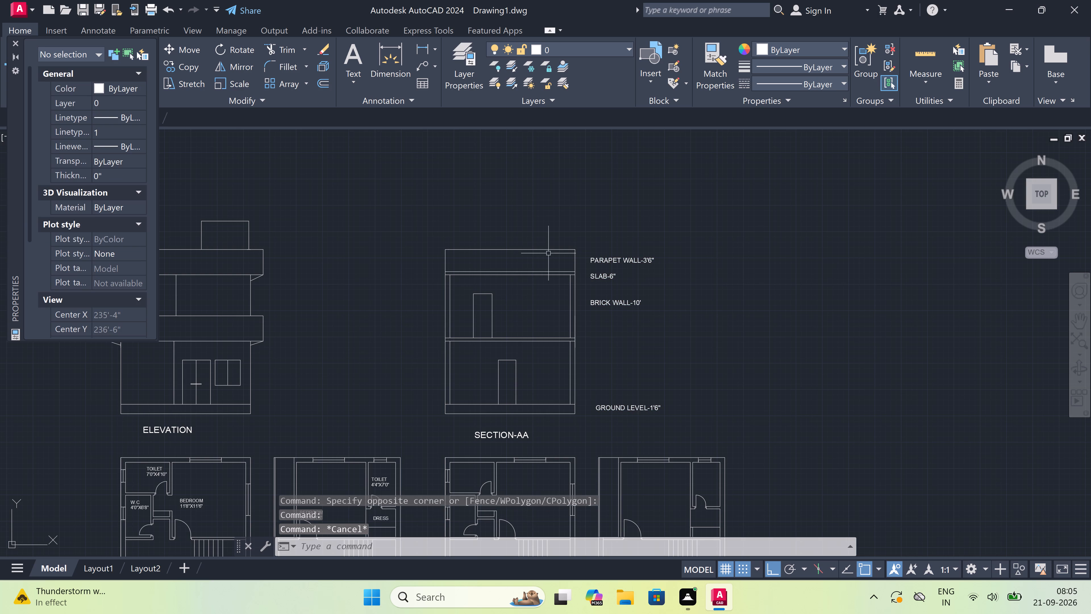
Draw a short horizontal leader line from the parapet's outer edge toward the PARAPET WALL label.
scroll(560, 261, "up", 3)
type("L")
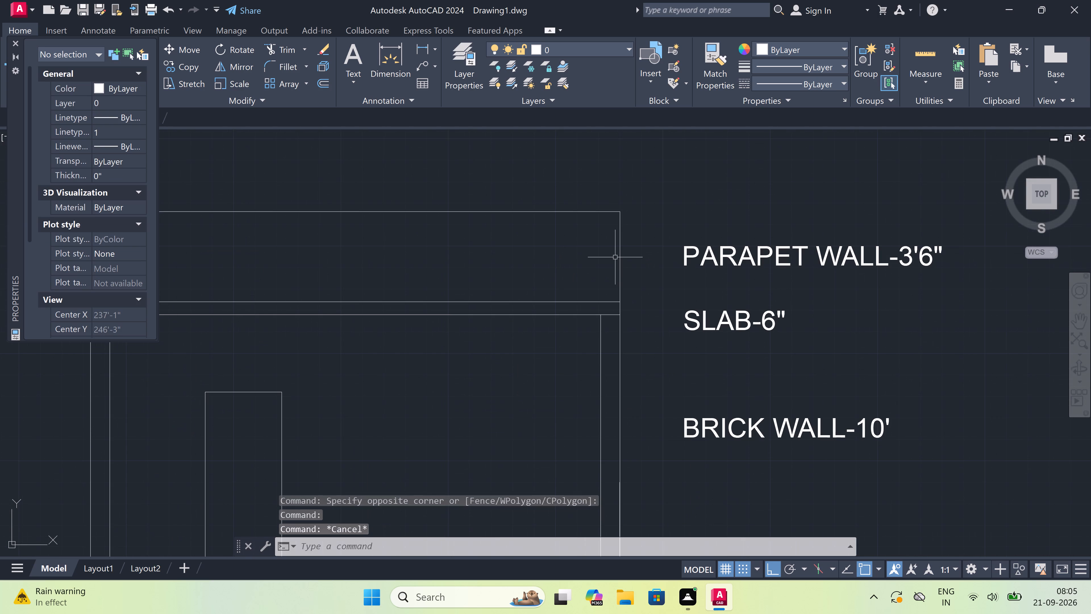
key("space")
left_click(615, 256)
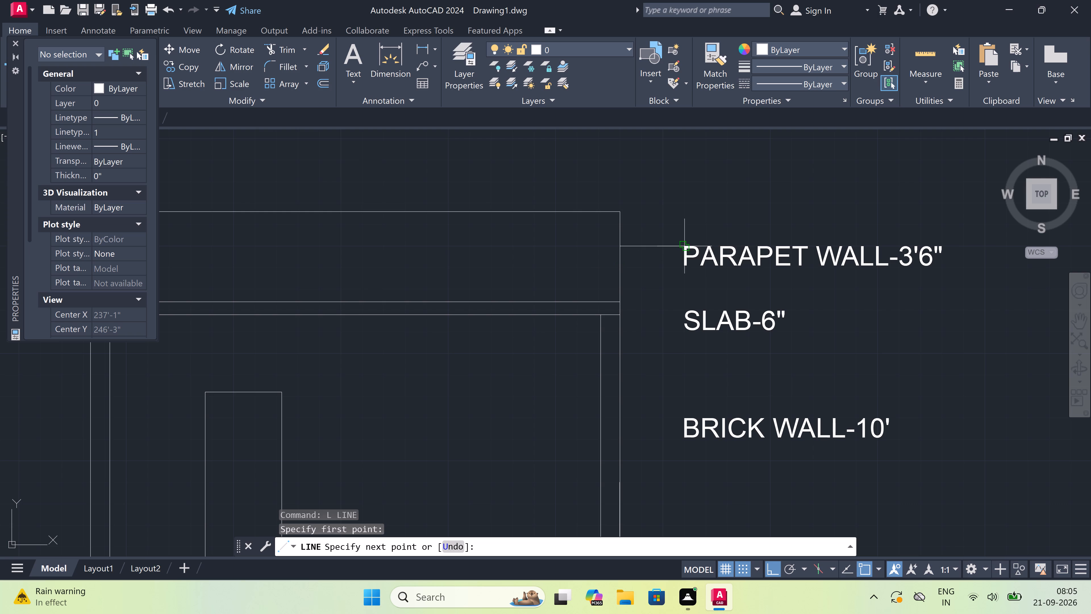
scroll(678, 245, "up", 1)
left_click(655, 250)
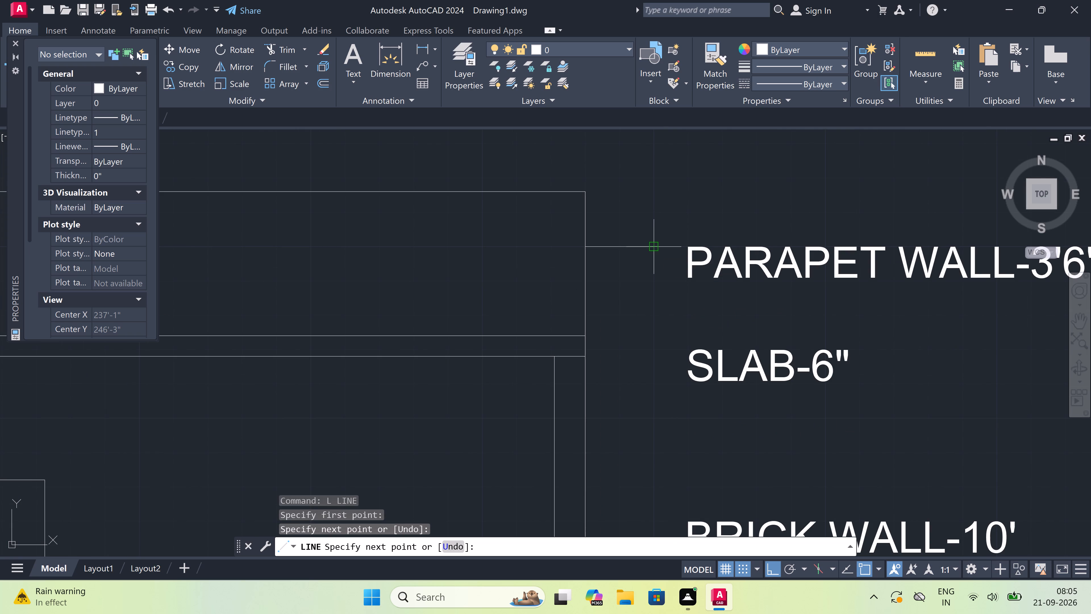
key("Escape")
Enable object snap tracking in the object snap drafting settings.
type("OS")
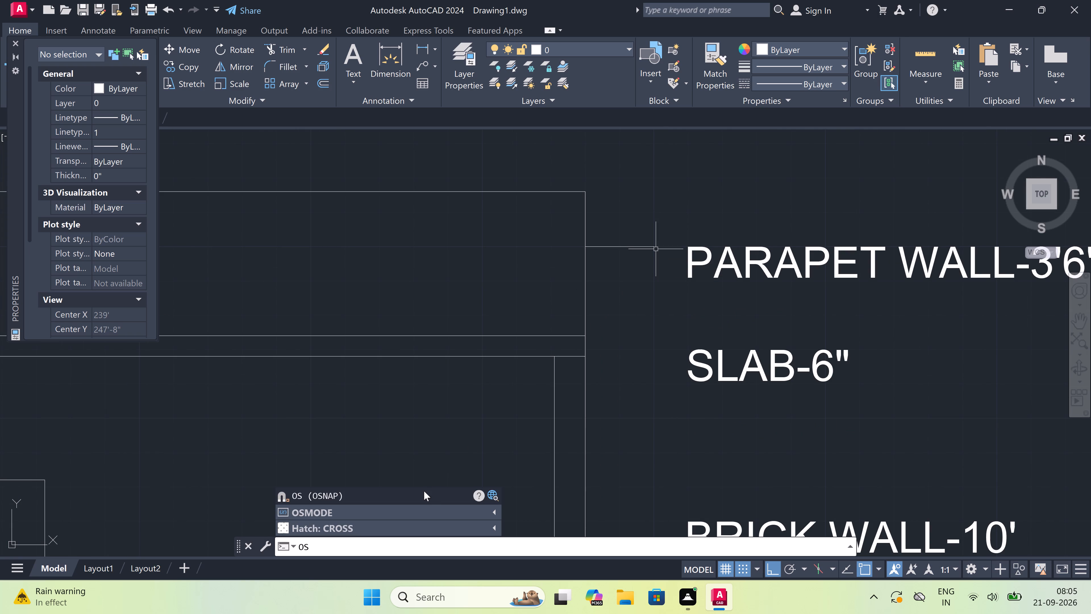
left_click(421, 495)
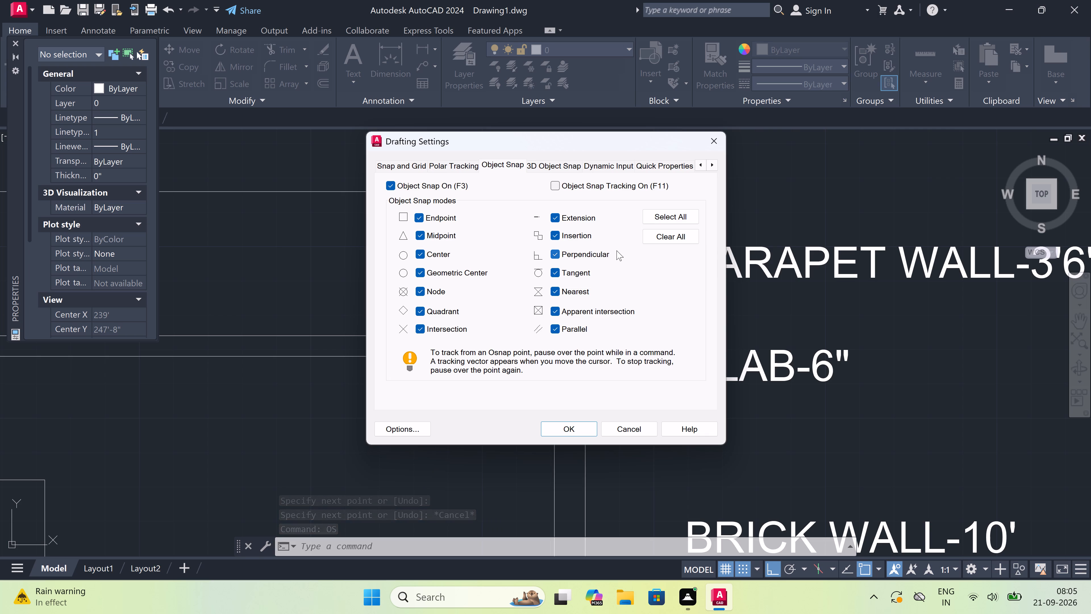
scroll(545, 335, "down", 1)
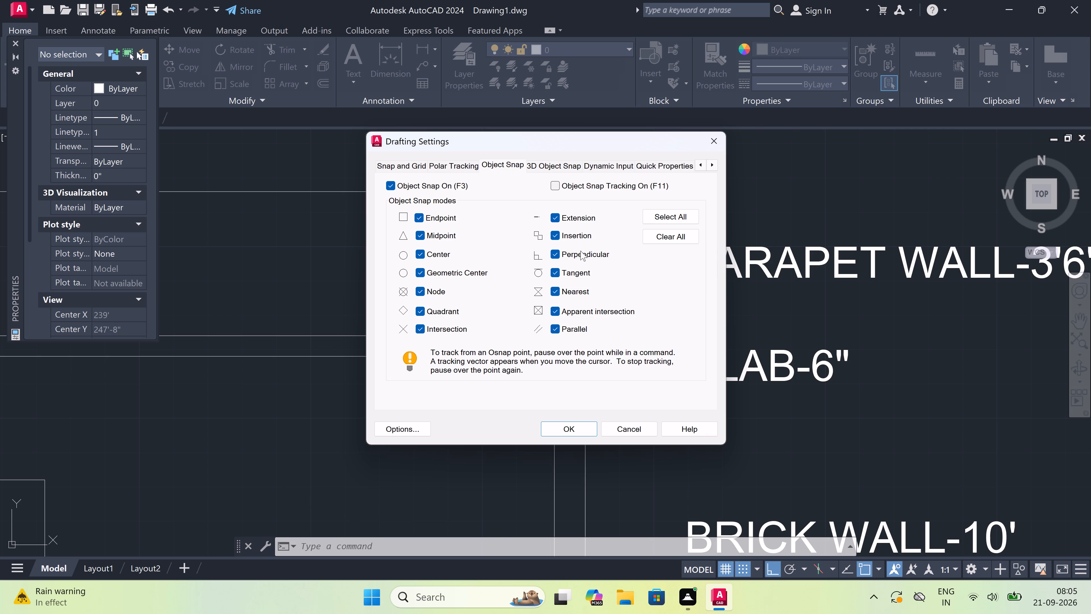
scroll(526, 315, "down", 1)
left_click(555, 188)
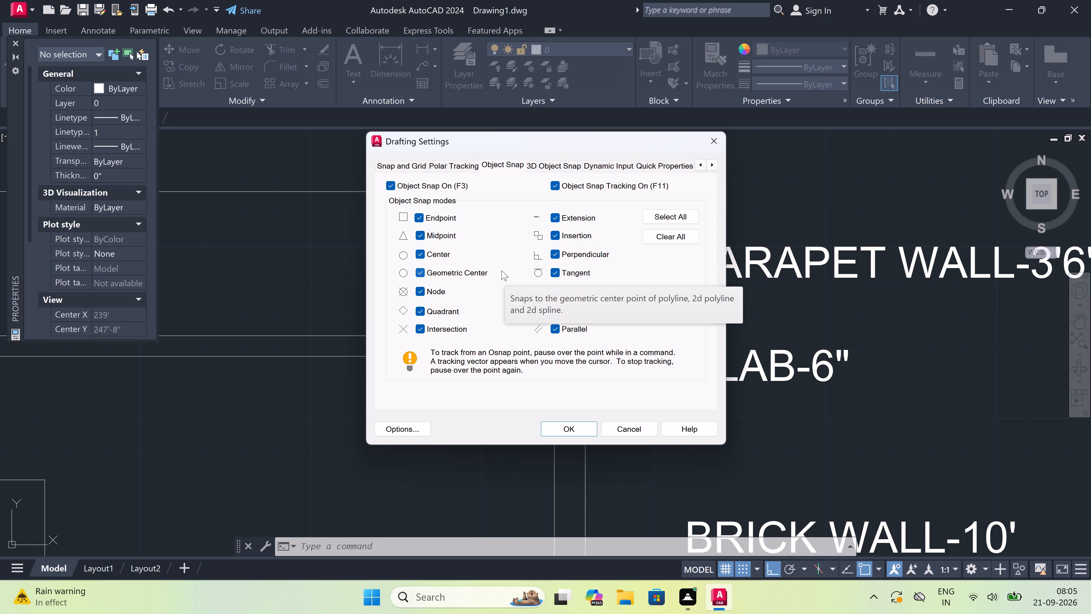
left_click(551, 429)
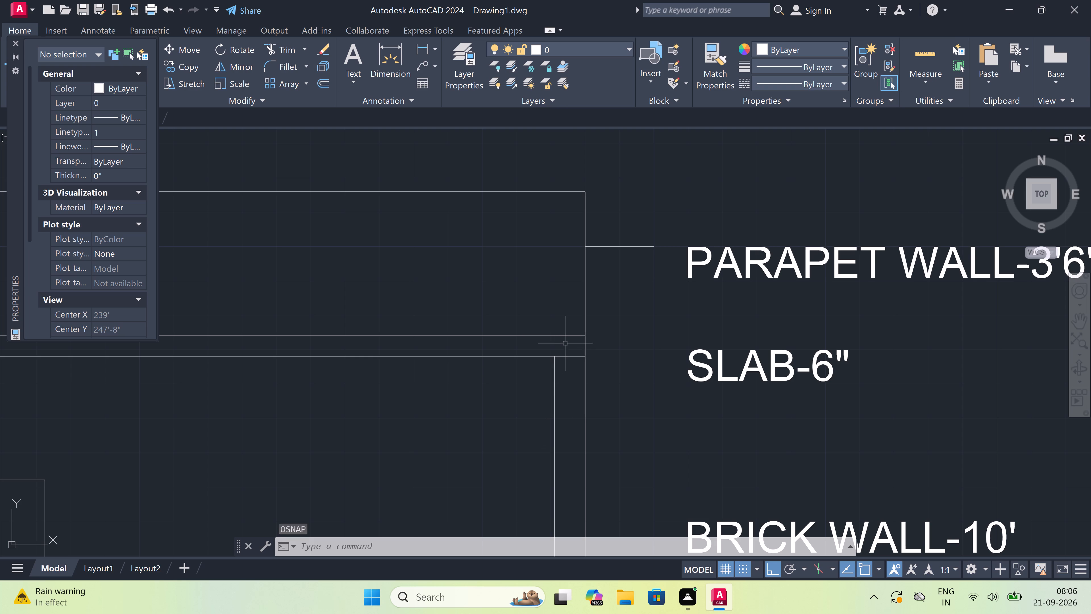
With grid snap turned off, draw a horizontal leader line from inside the roof slab toward the SLAB-6" label.
type("L")
key("space")
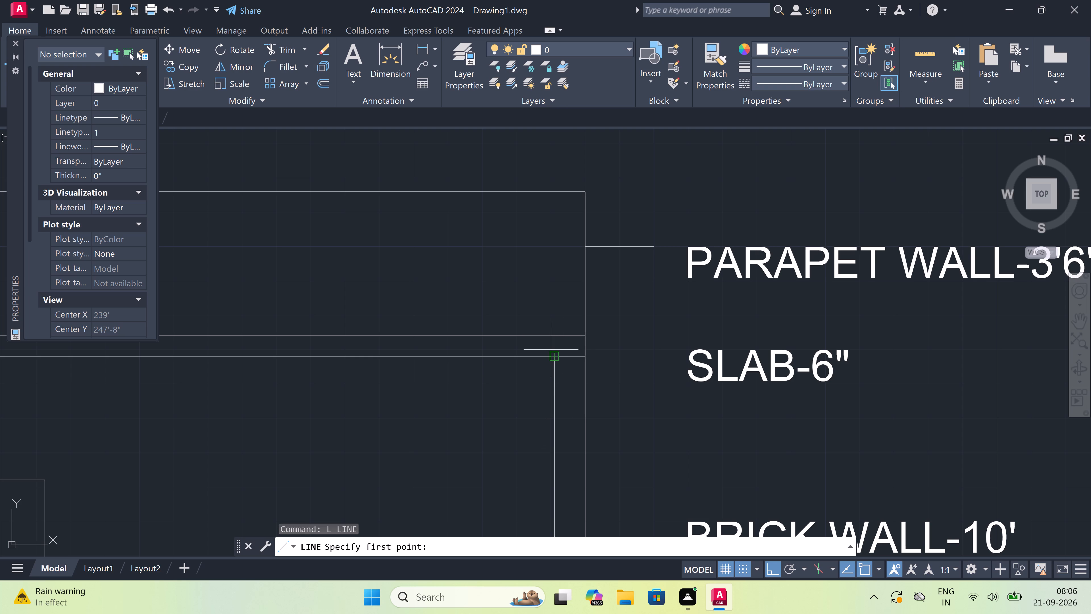
scroll(587, 345, "up", 1)
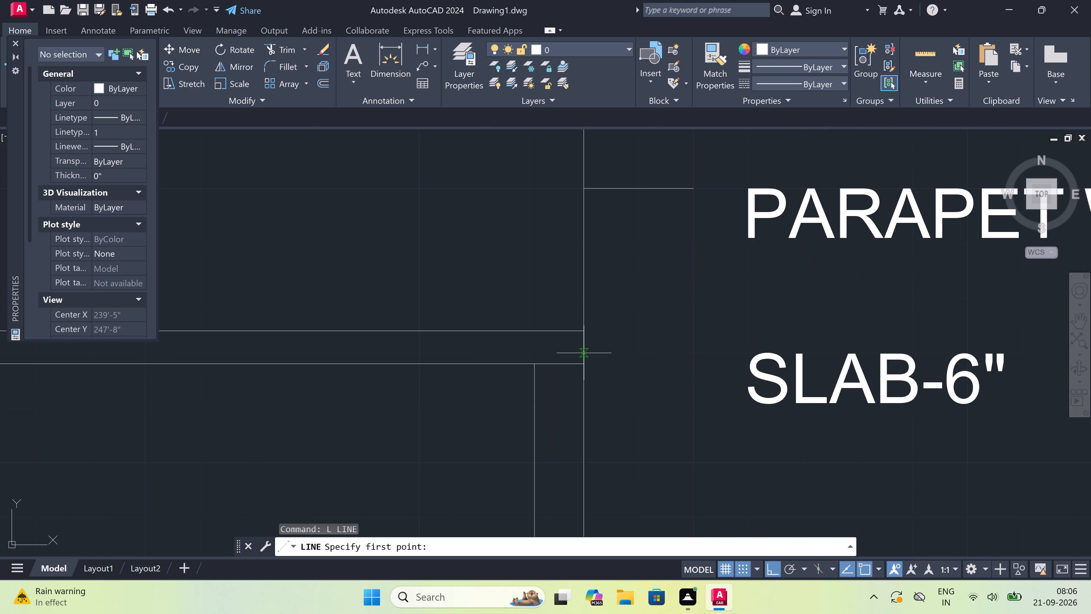
key("F9")
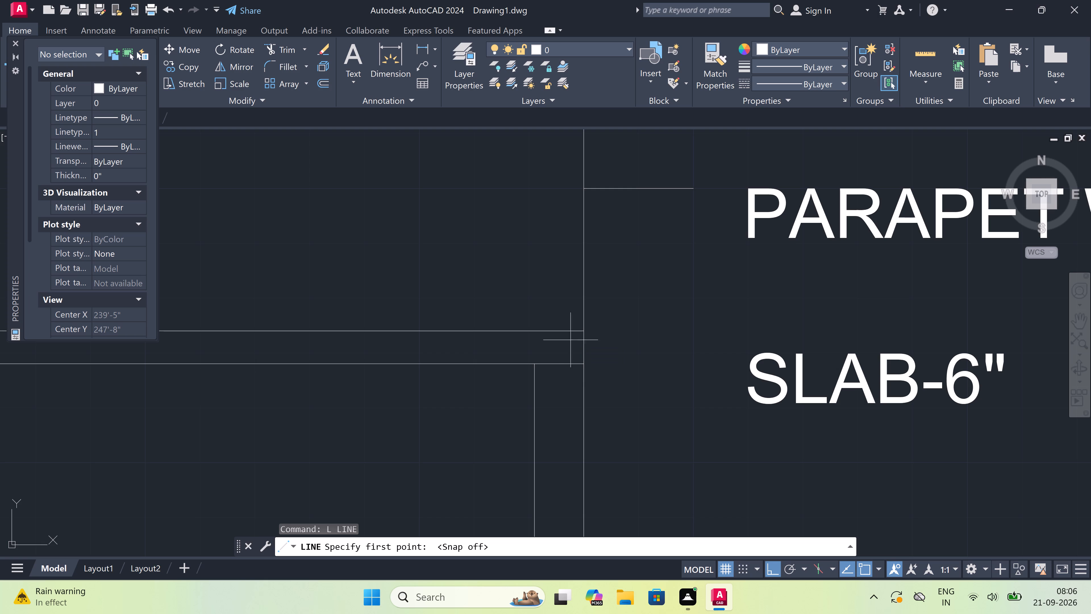
left_click(556, 345)
left_click(713, 352)
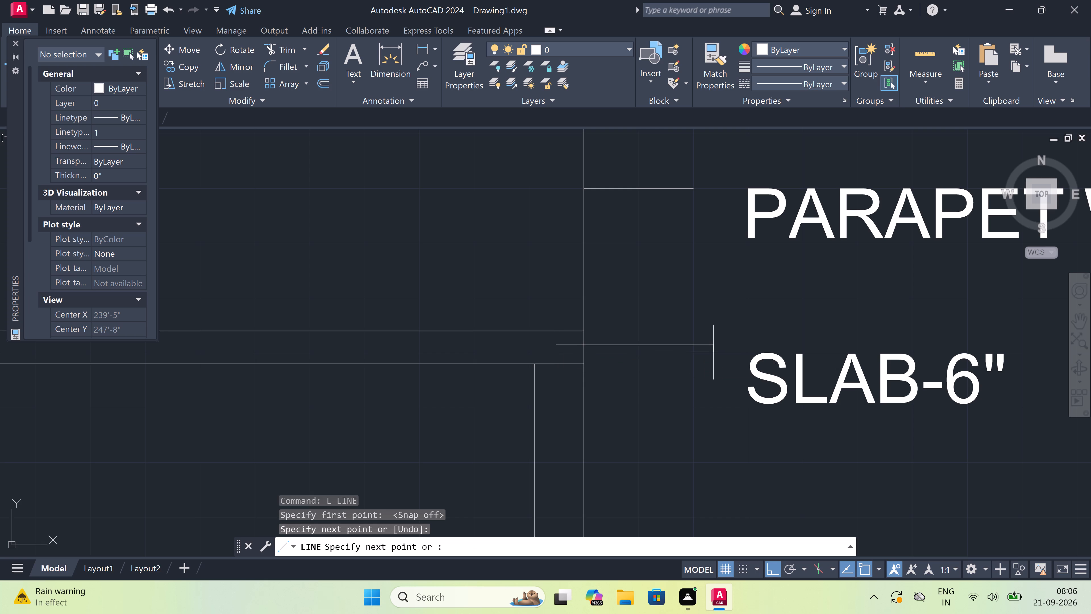
key("Escape")
Draw a short horizontal leader line from the upper-floor wall's outer face toward the BRICK WALL-10' label.
scroll(547, 329, "down", 3)
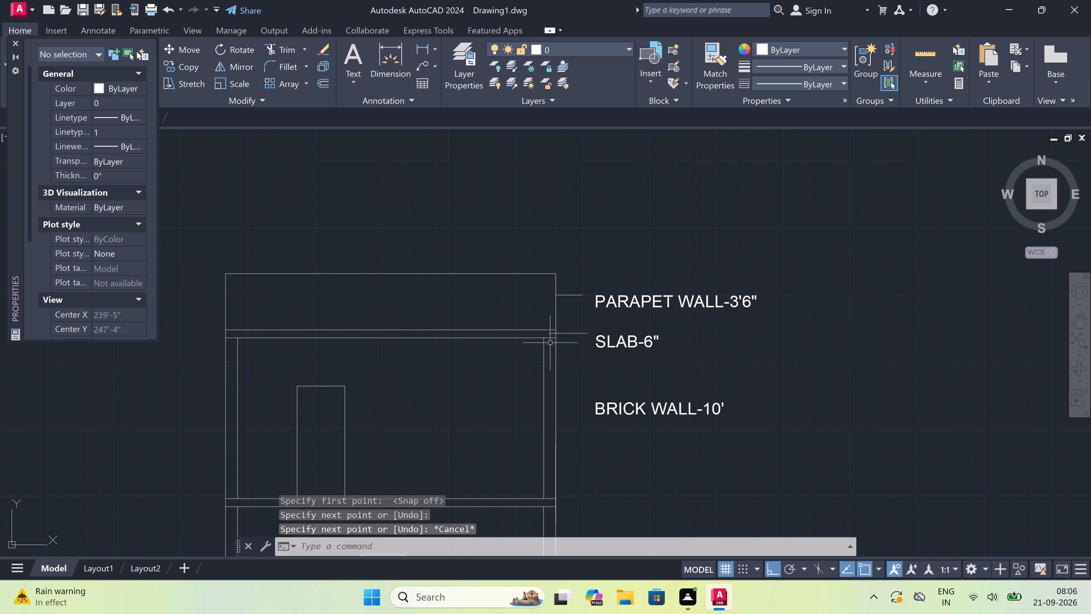
scroll(571, 456, "up", 2)
key("space")
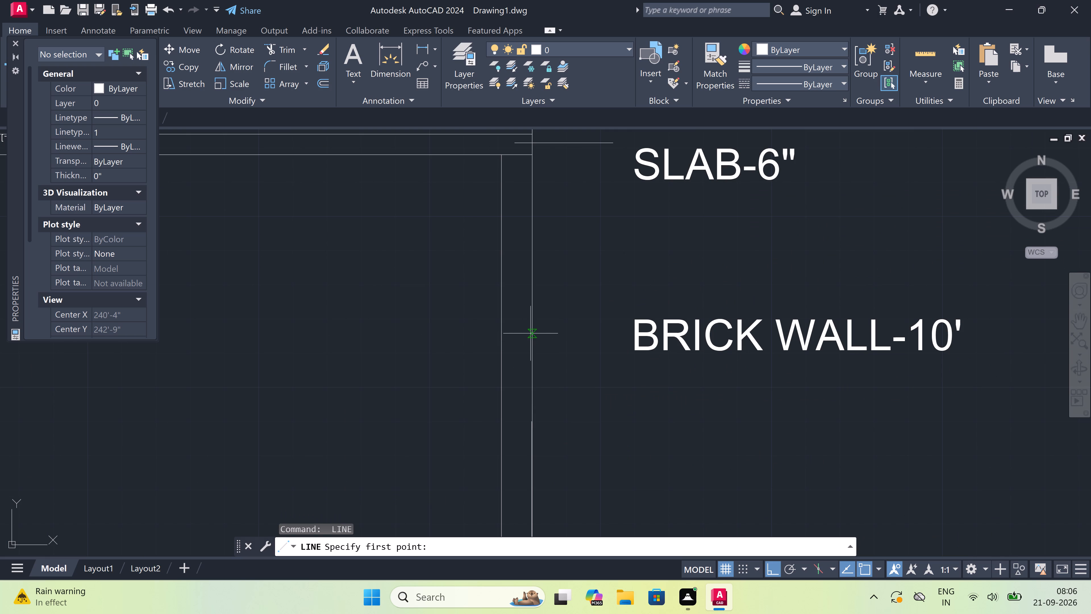
left_click(530, 333)
left_click(612, 332)
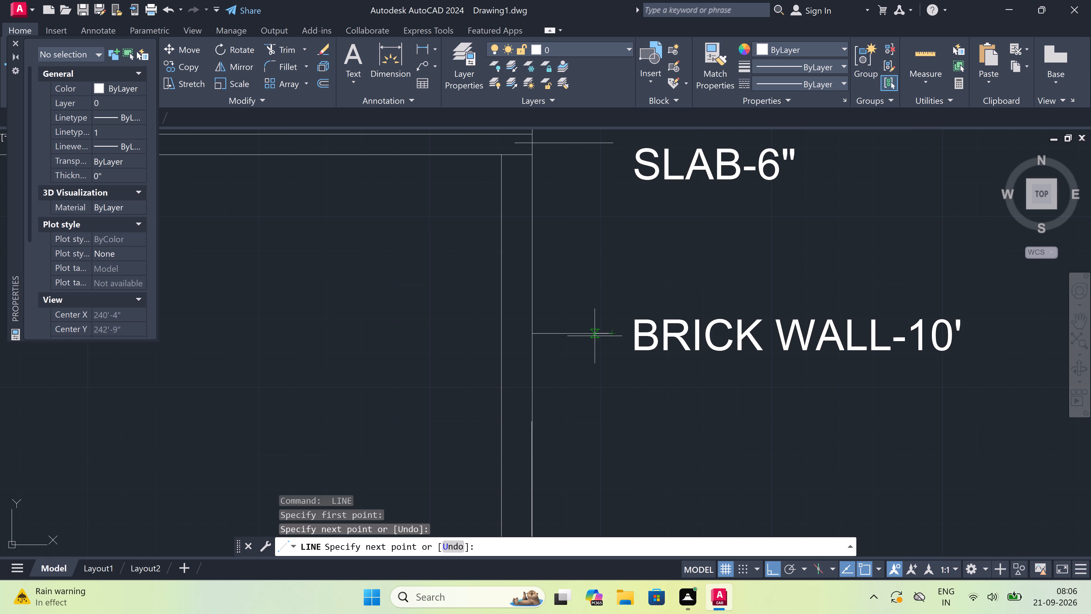
key("Escape")
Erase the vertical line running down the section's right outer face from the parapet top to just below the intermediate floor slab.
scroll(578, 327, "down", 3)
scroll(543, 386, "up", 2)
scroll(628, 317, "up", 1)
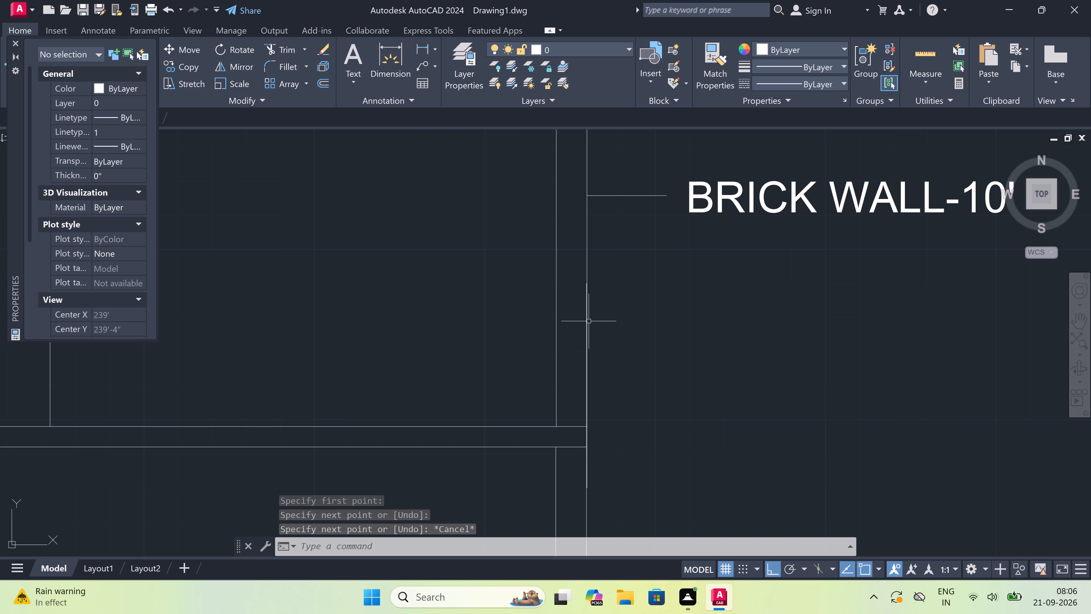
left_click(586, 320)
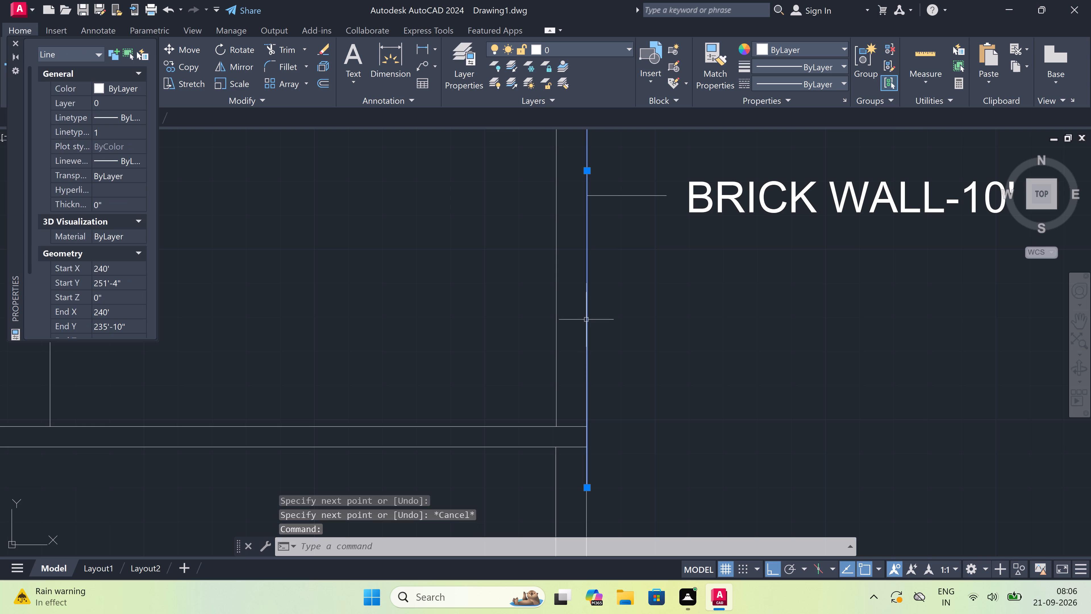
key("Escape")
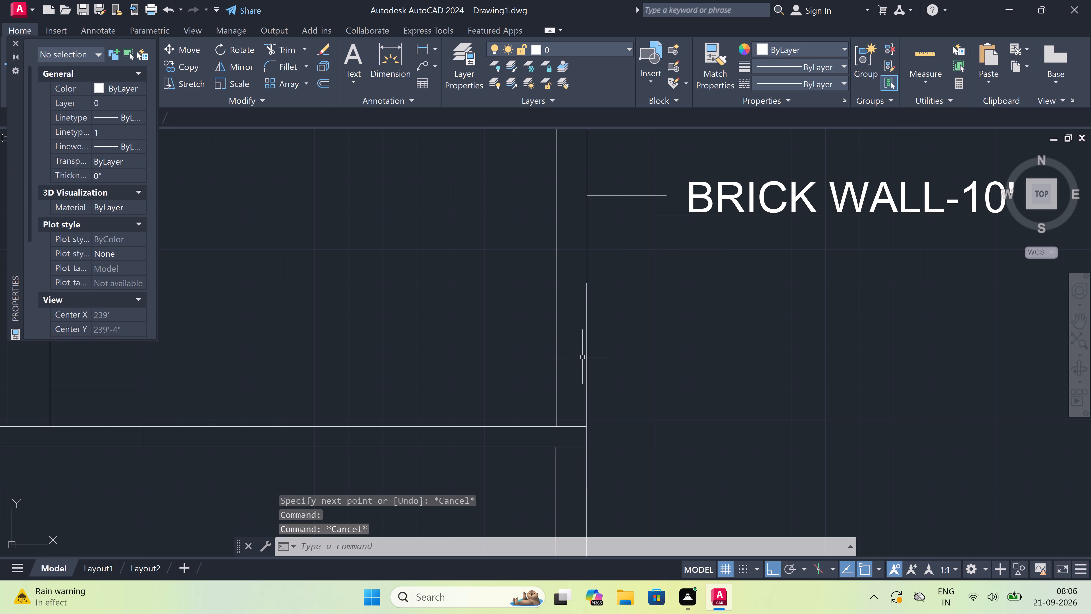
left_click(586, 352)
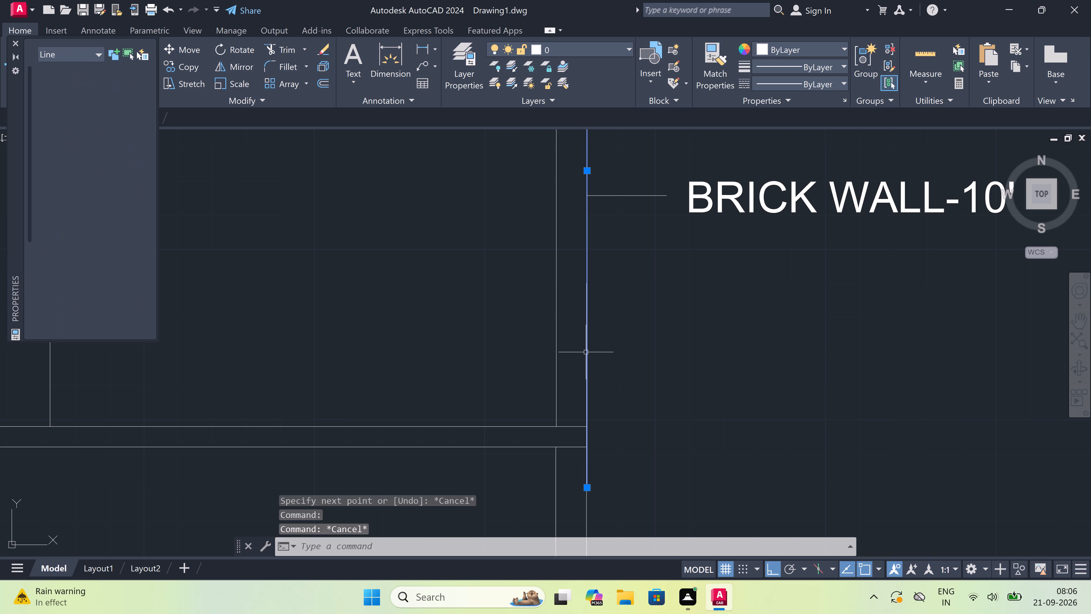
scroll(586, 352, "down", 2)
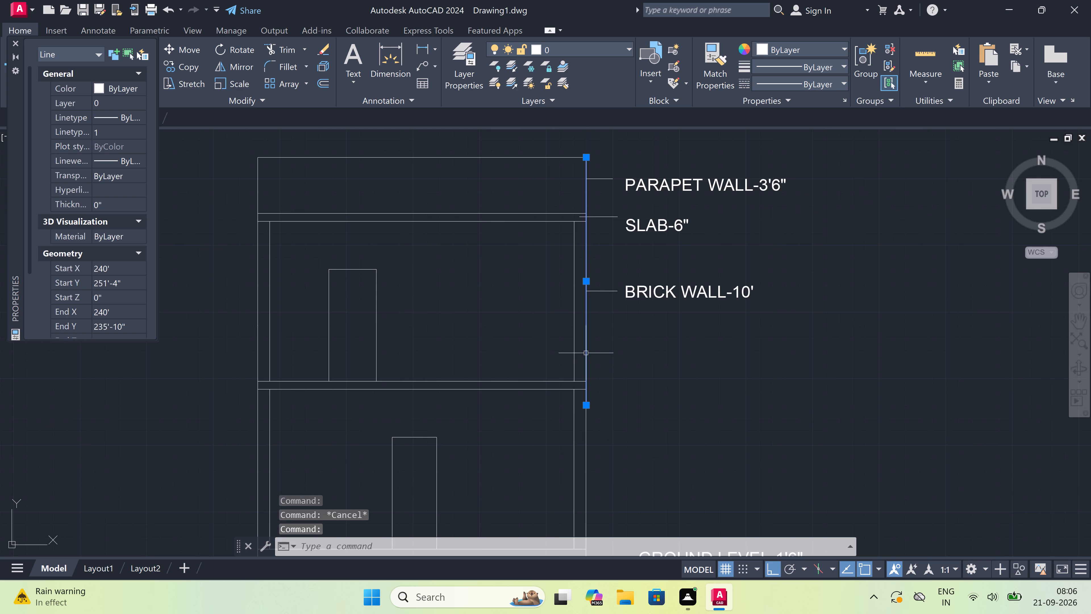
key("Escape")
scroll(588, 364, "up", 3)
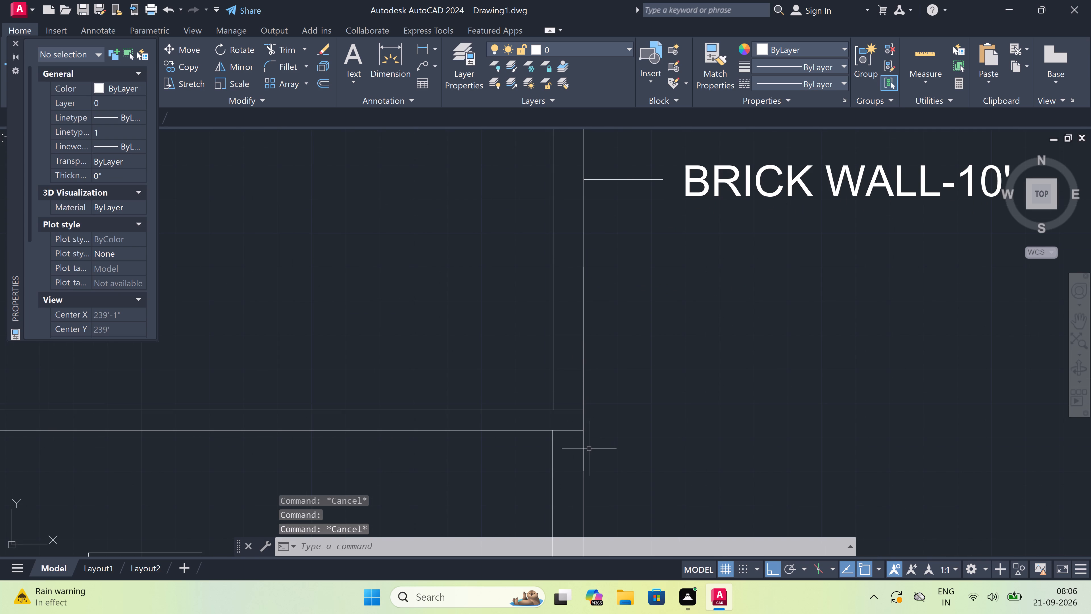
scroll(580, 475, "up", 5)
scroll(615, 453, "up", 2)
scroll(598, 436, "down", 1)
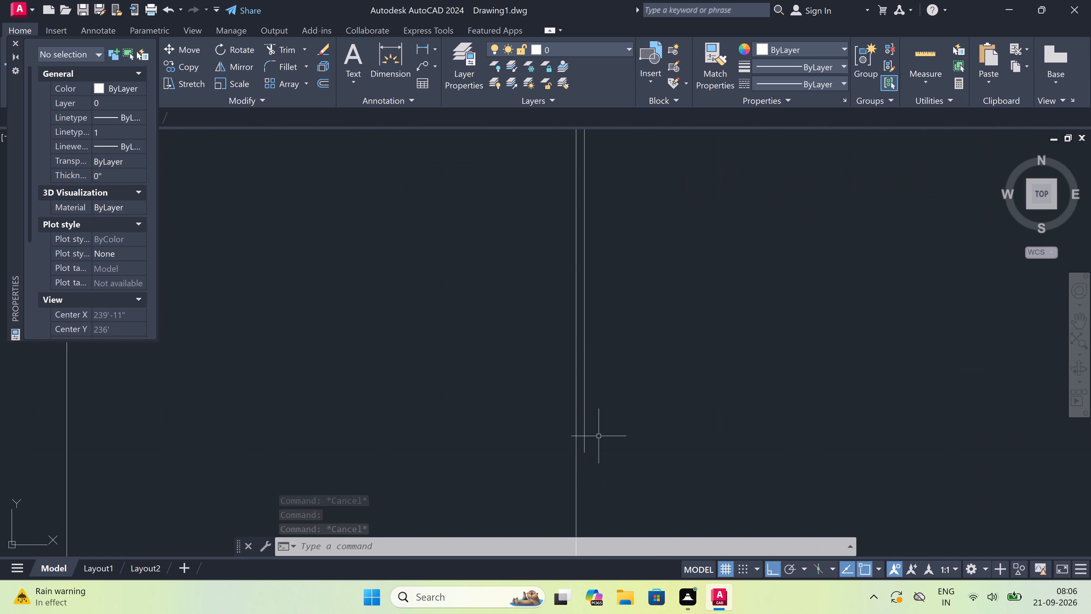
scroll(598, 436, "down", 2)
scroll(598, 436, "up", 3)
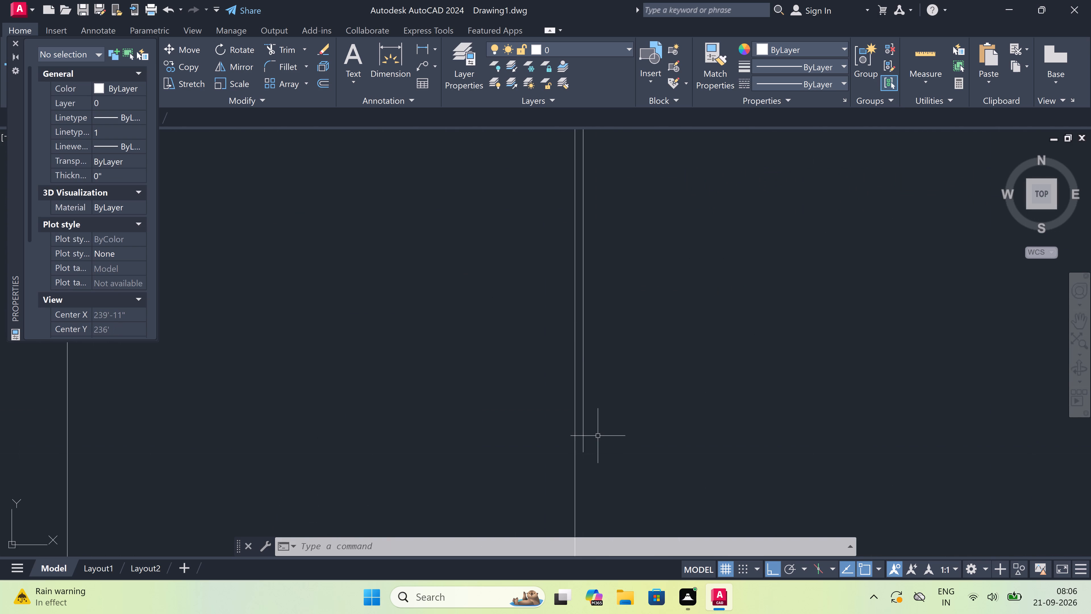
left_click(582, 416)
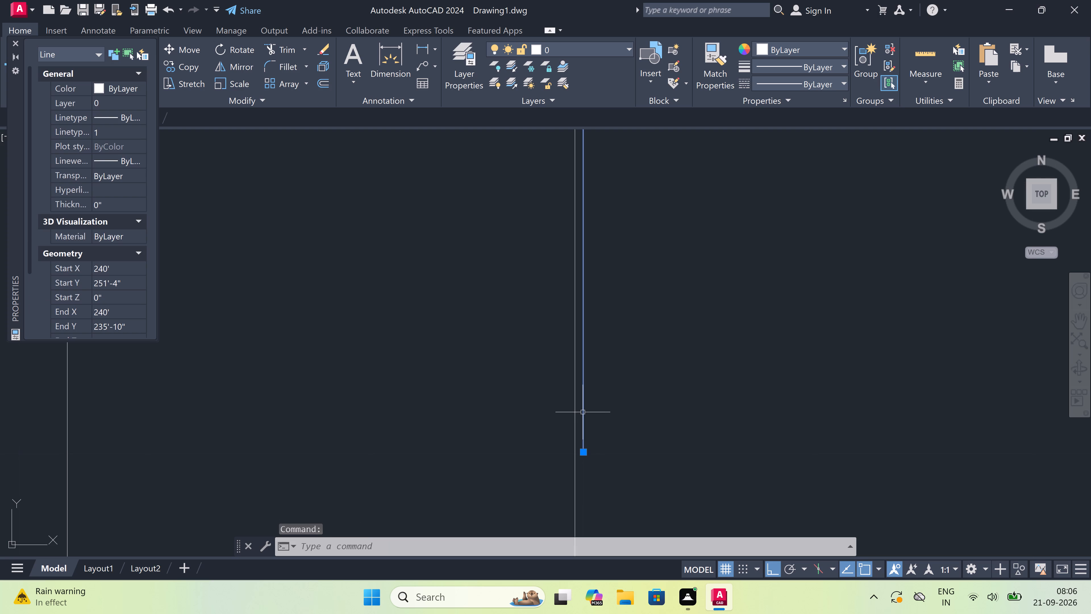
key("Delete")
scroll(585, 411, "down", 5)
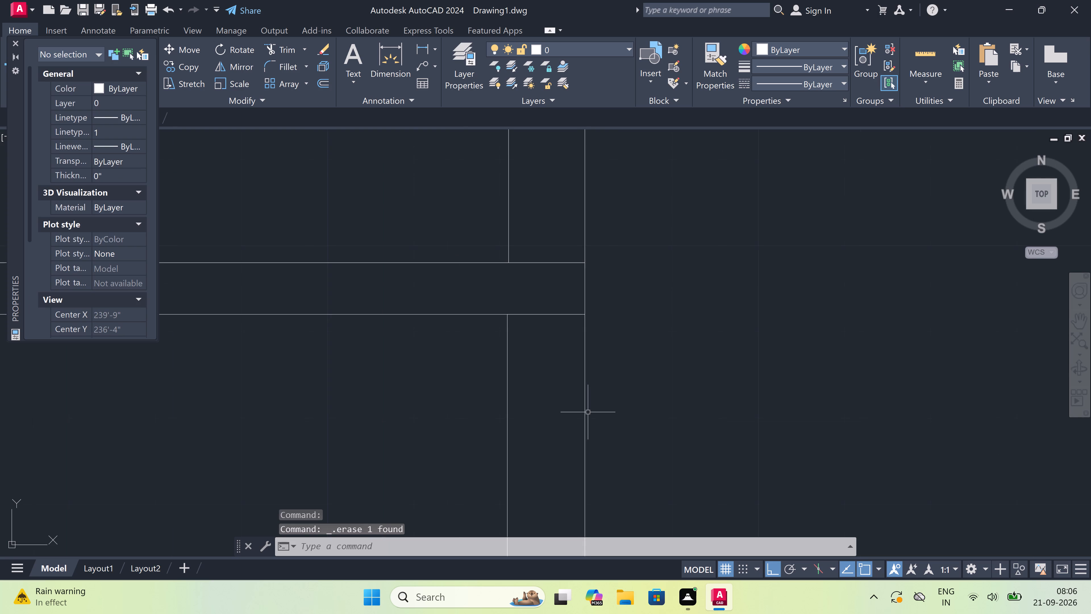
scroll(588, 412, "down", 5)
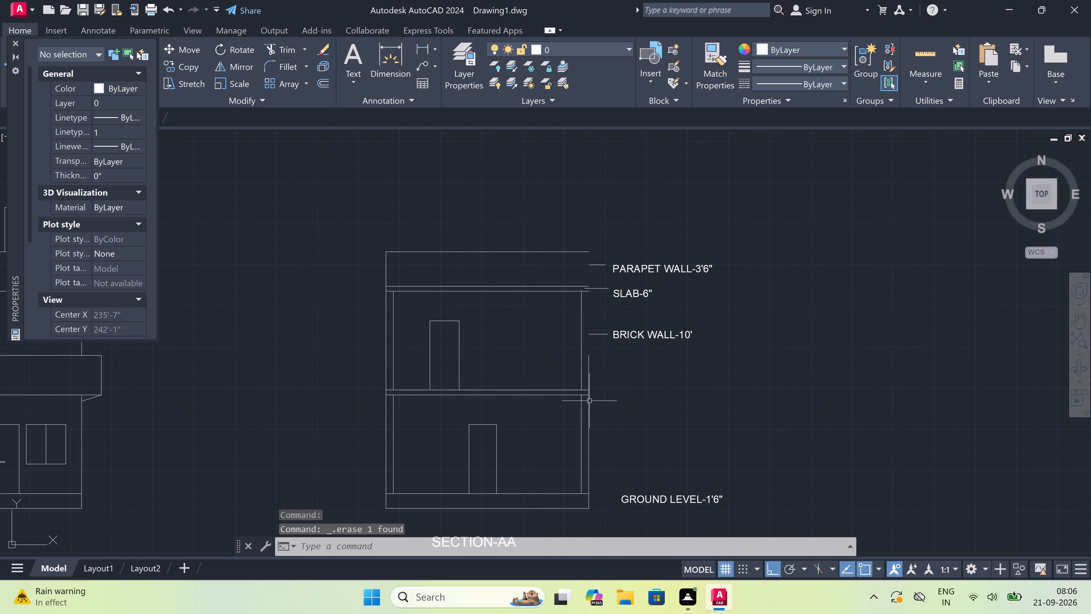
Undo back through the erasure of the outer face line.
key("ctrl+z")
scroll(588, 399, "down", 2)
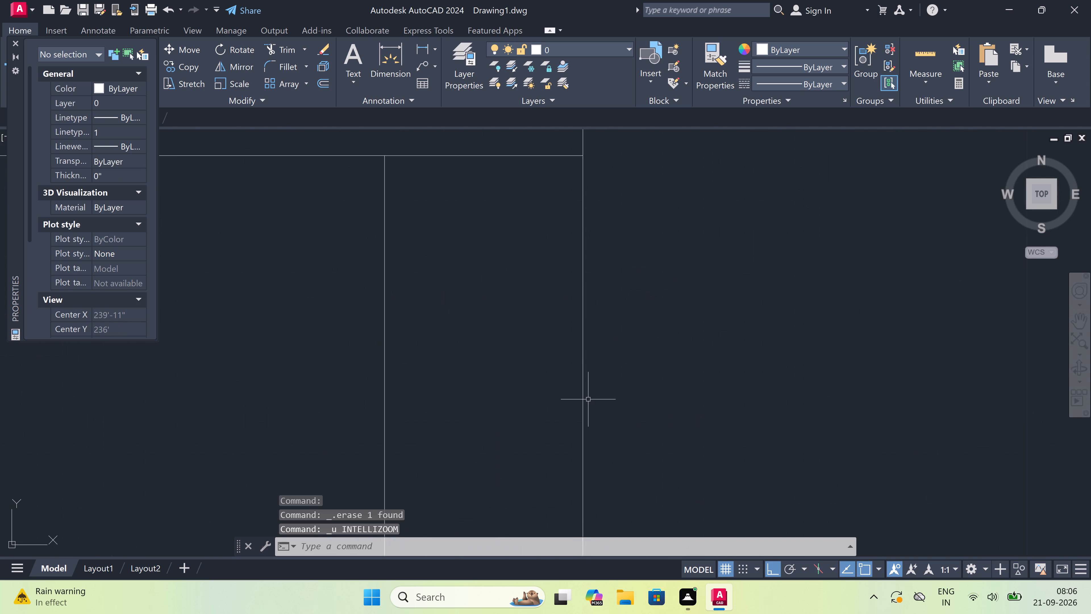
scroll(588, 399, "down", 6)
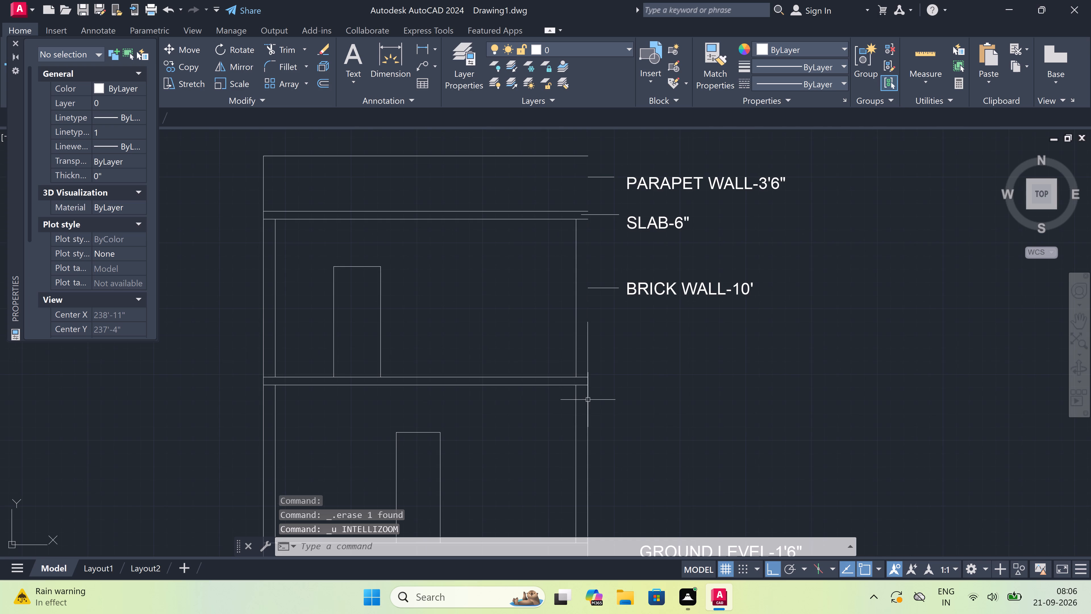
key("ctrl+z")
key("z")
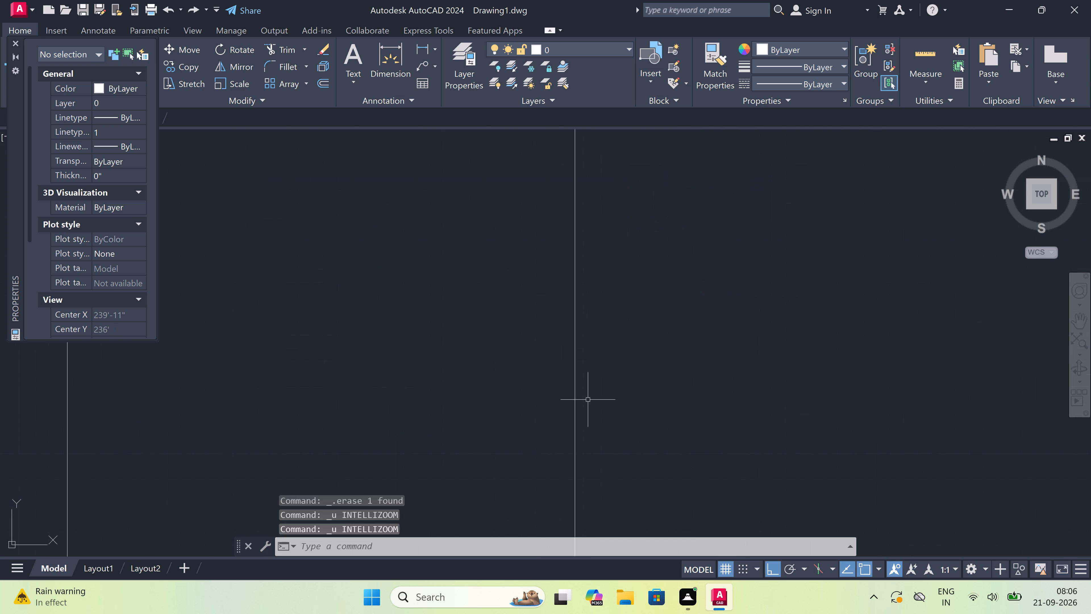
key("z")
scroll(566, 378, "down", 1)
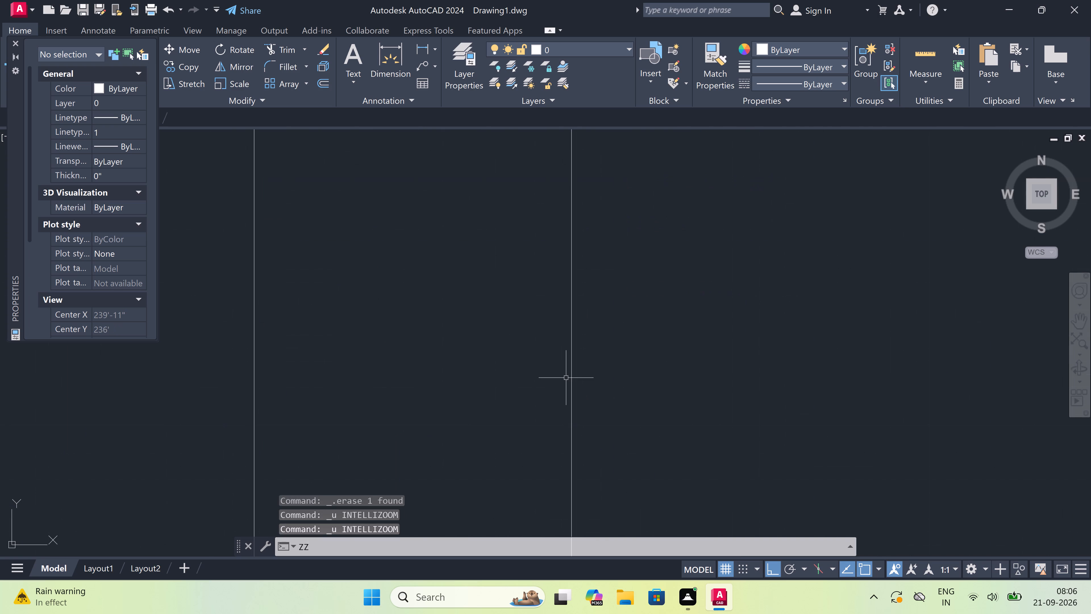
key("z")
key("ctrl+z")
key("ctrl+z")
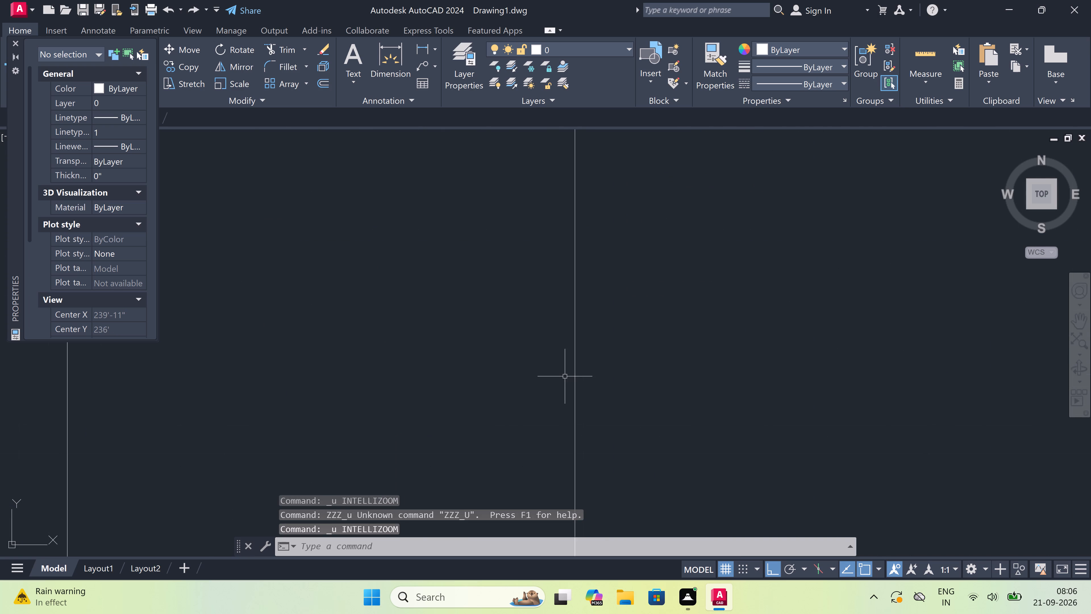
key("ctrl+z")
Erase the overlapping vertical line on the right outer face, from the parapet top to just below the intermediate floor slab.
scroll(565, 376, "down", 2)
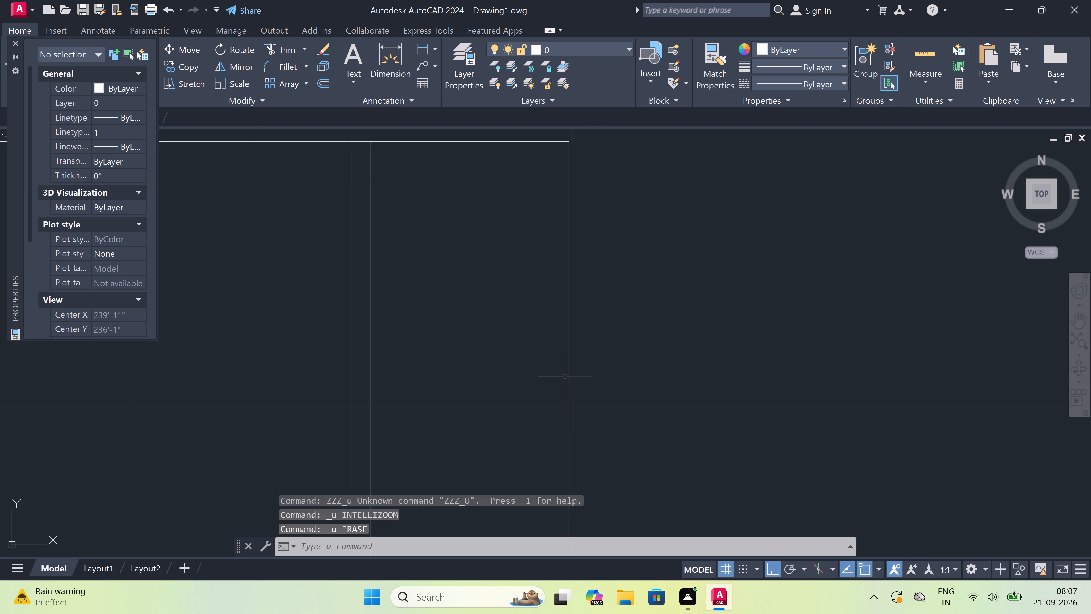
scroll(565, 376, "down", 2)
scroll(572, 217, "up", 1)
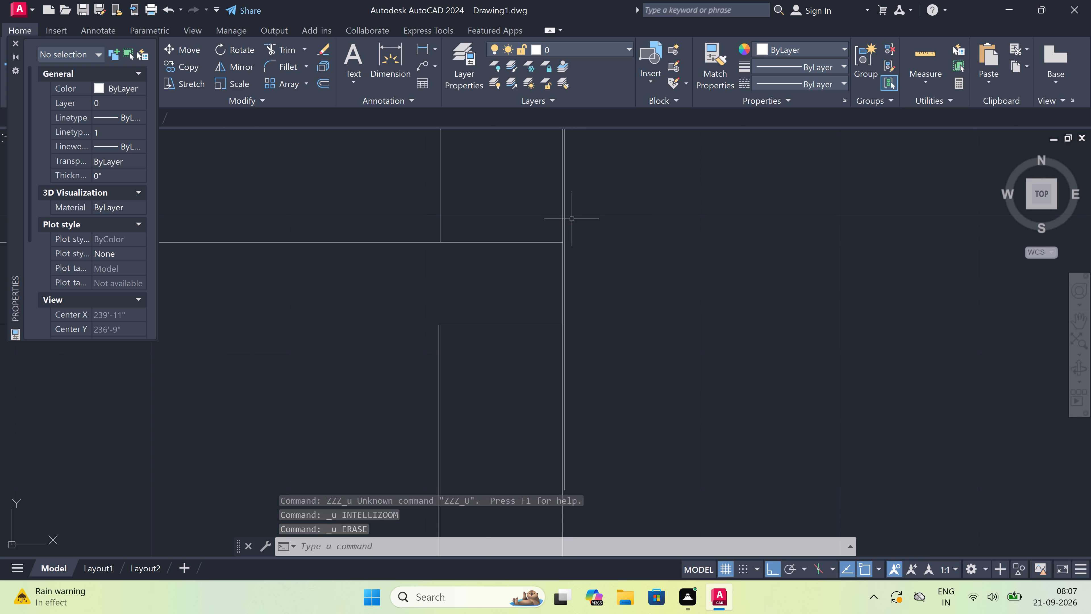
scroll(564, 242, "down", 5)
scroll(562, 250, "up", 4)
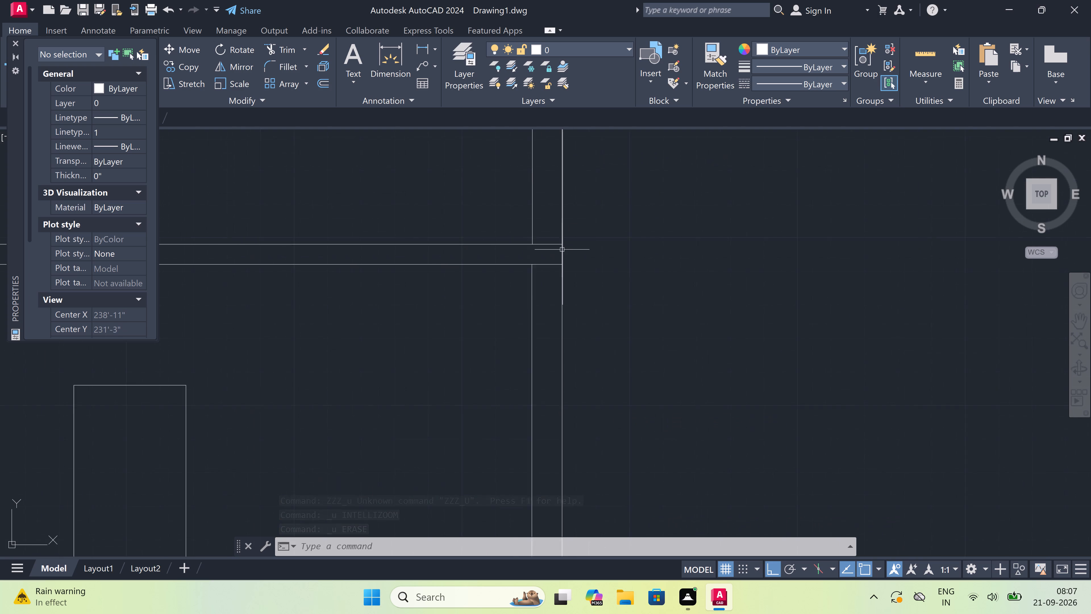
scroll(560, 251, "up", 3)
scroll(559, 251, "down", 6)
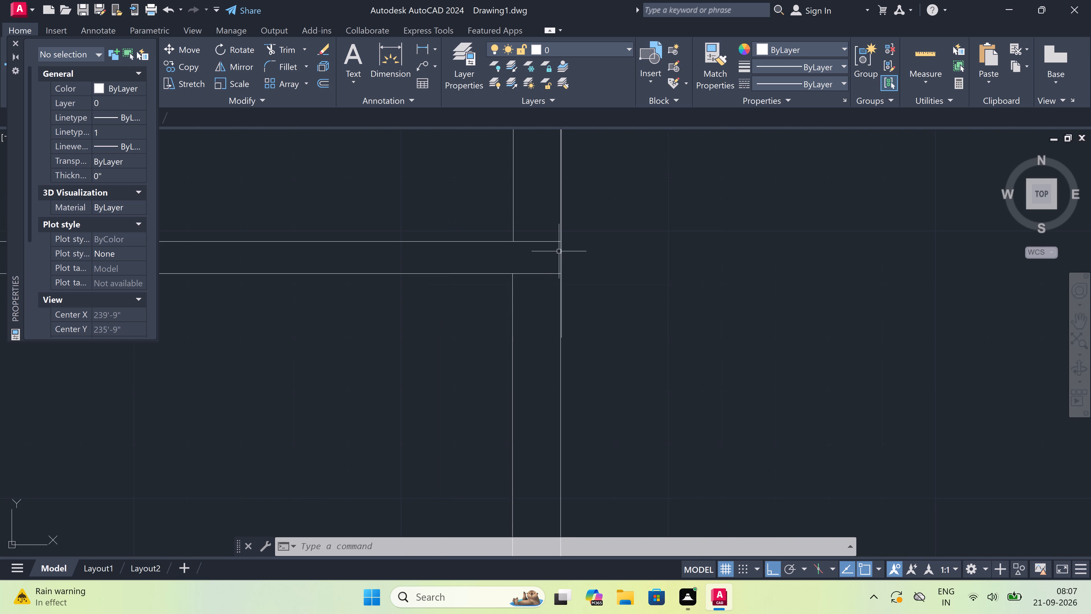
scroll(557, 254, "down", 2)
scroll(551, 242, "up", 5)
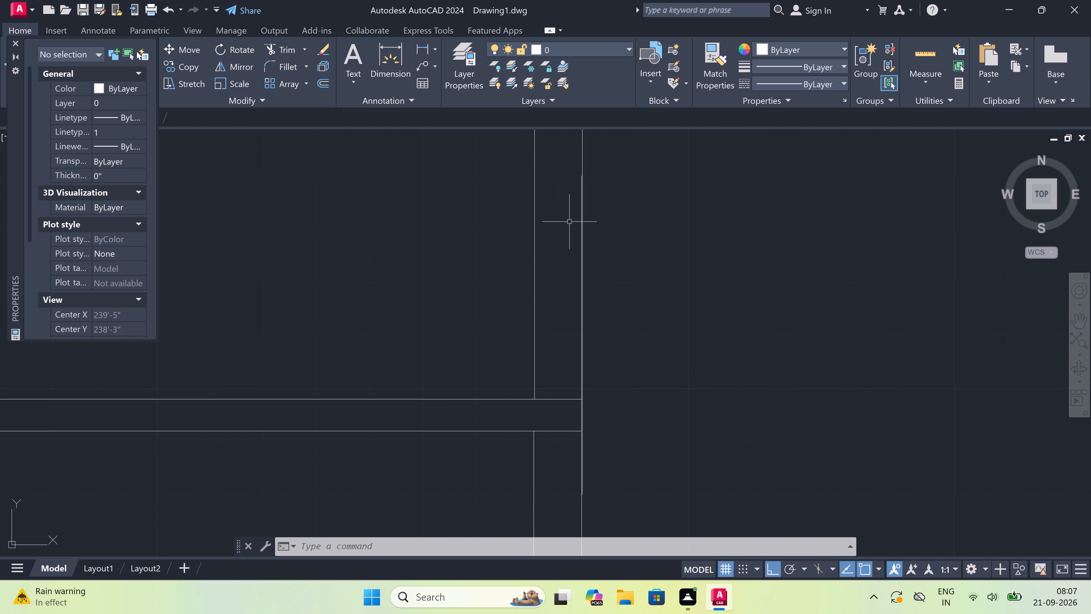
scroll(586, 184, "up", 4)
scroll(586, 186, "down", 4)
scroll(571, 240, "down", 2)
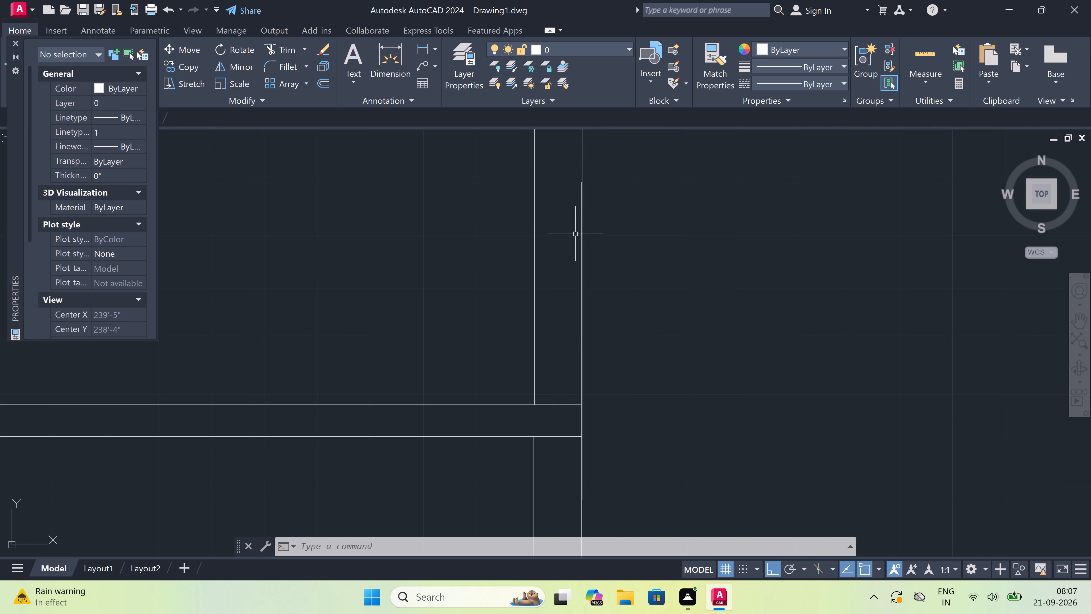
scroll(570, 247, "down", 3)
scroll(572, 215, "up", 4)
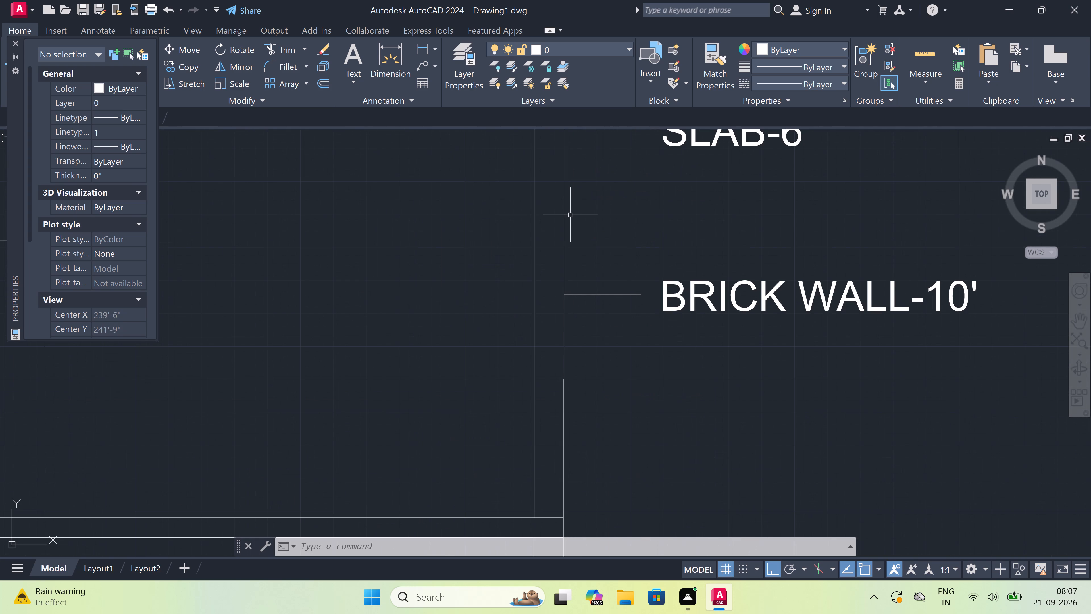
left_click(561, 214)
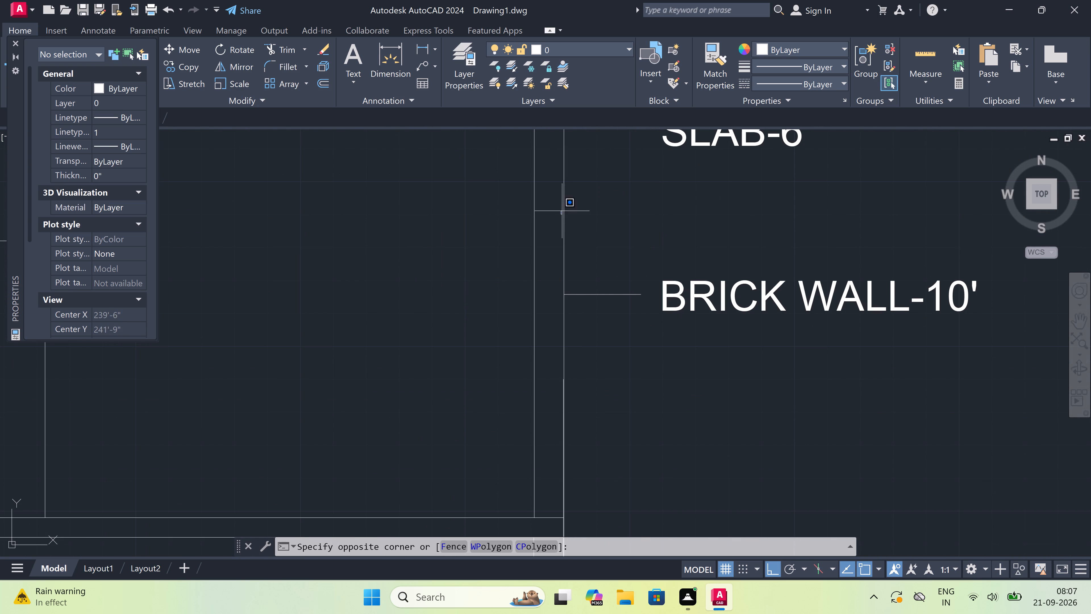
left_click(566, 204)
left_click_drag(566, 204, 562, 210)
left_click(553, 219)
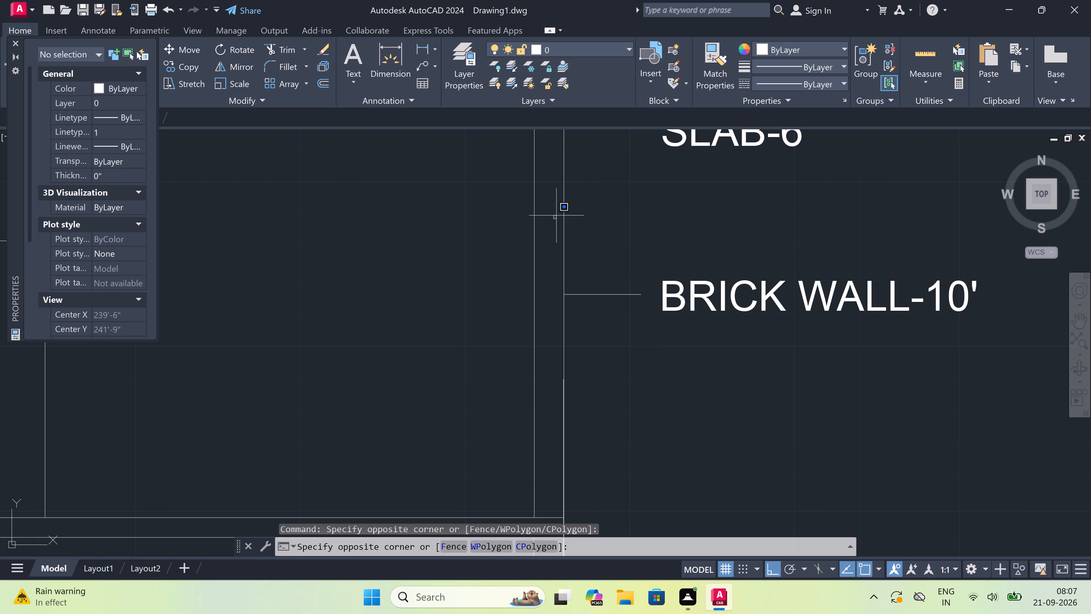
left_click(580, 199)
left_click_drag(582, 198, 580, 202)
left_click(554, 243)
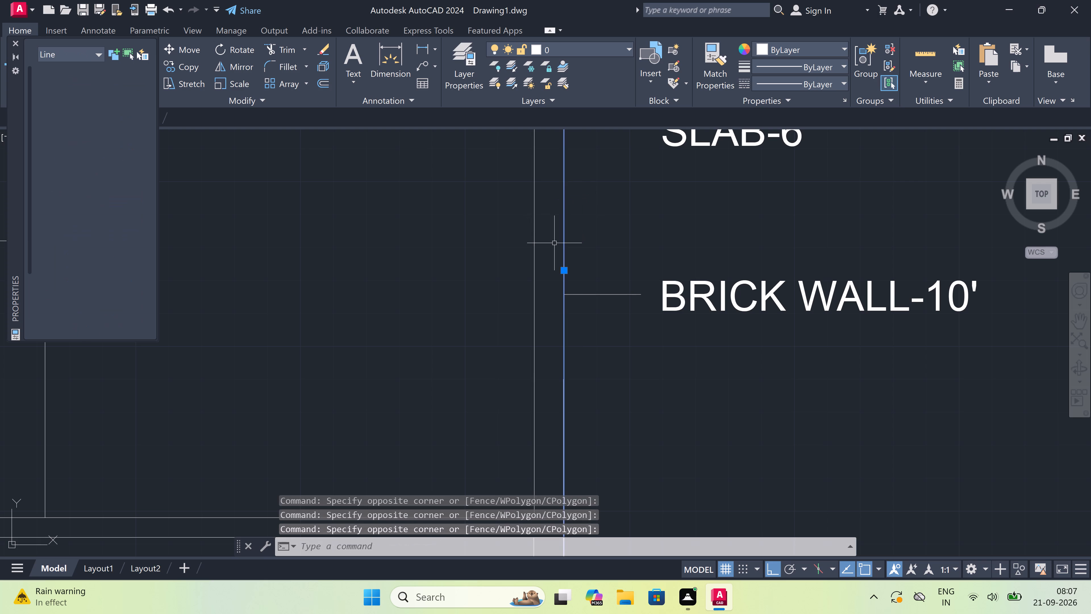
key("Delete")
Draw a line closing the right outer face, from the remaining wall line's upper end to the parapet's top corner.
scroll(554, 243, "down", 3)
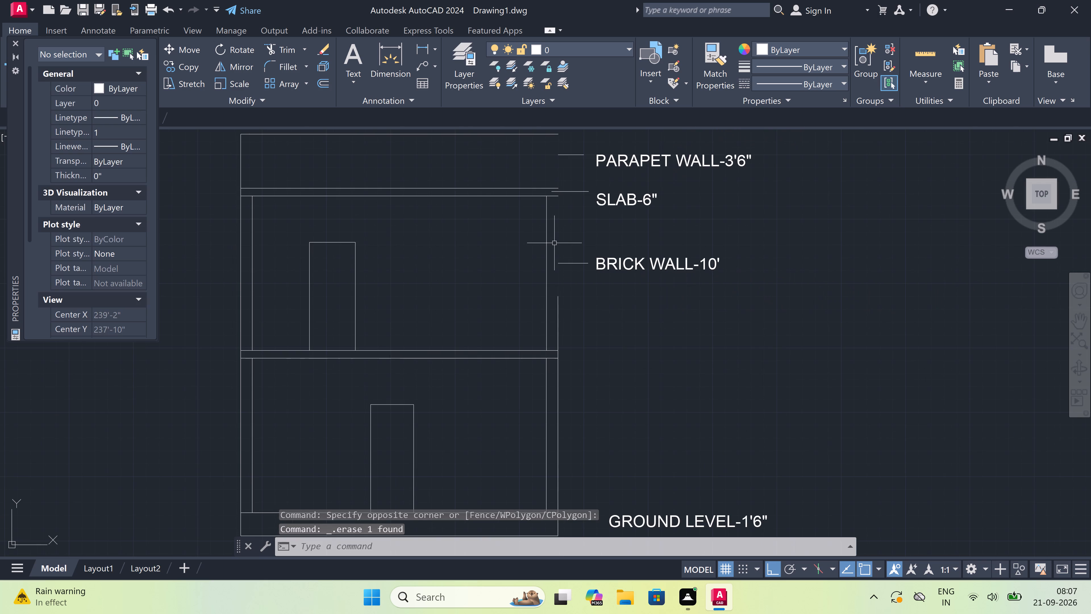
key("l")
key("space")
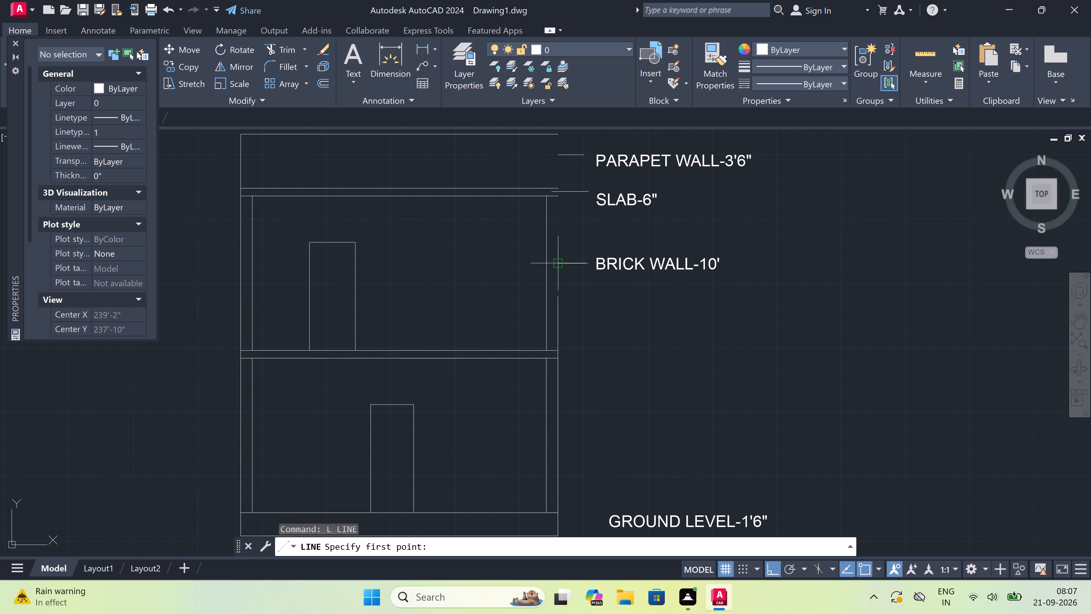
left_click(559, 296)
scroll(558, 155, "down", 1)
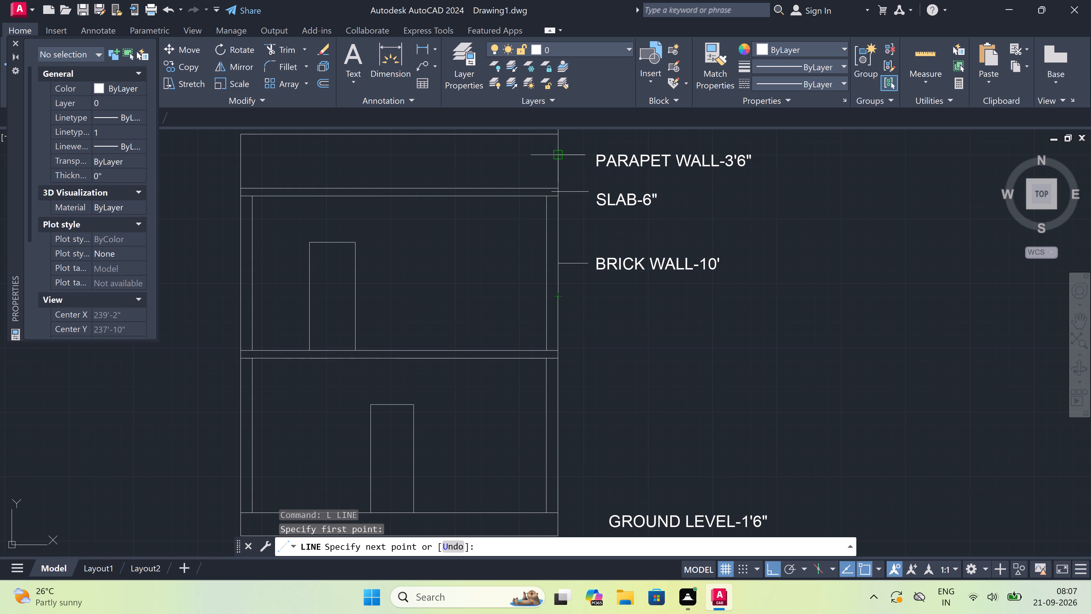
scroll(558, 155, "down", 1)
scroll(555, 148, "up", 4)
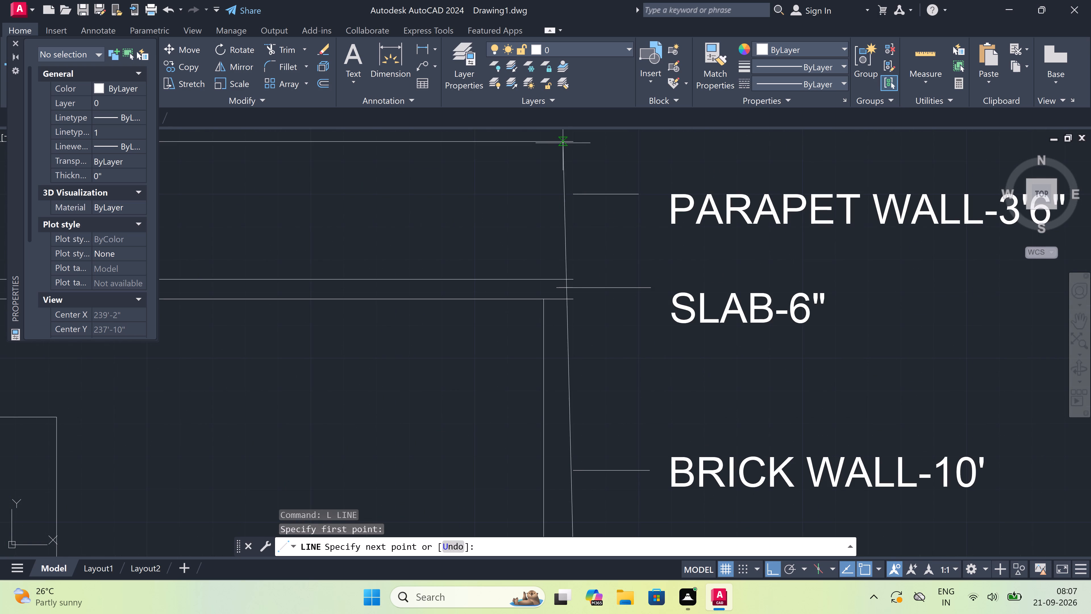
left_click(573, 143)
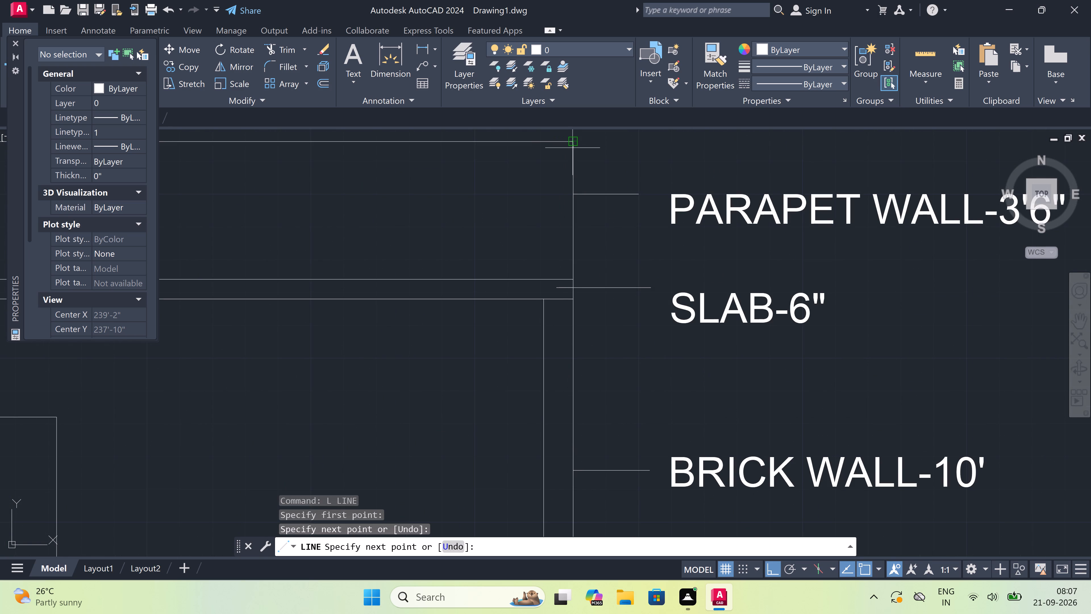
key("Escape")
Draw a vertical line for the right parapet's inner face, from the roof slab's top edge to the parapet top.
key("space")
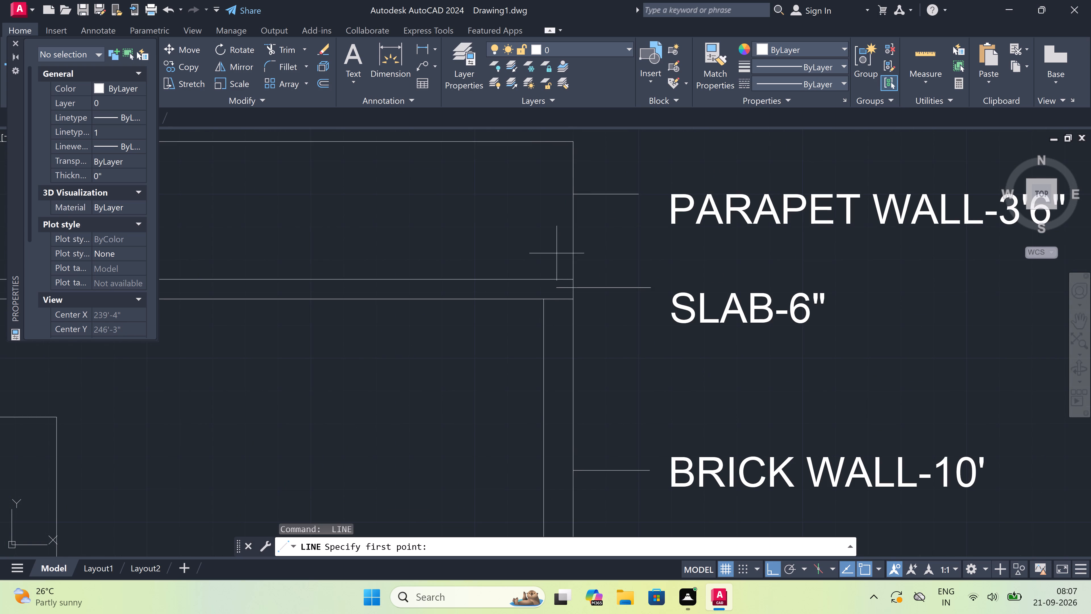
left_click(556, 279)
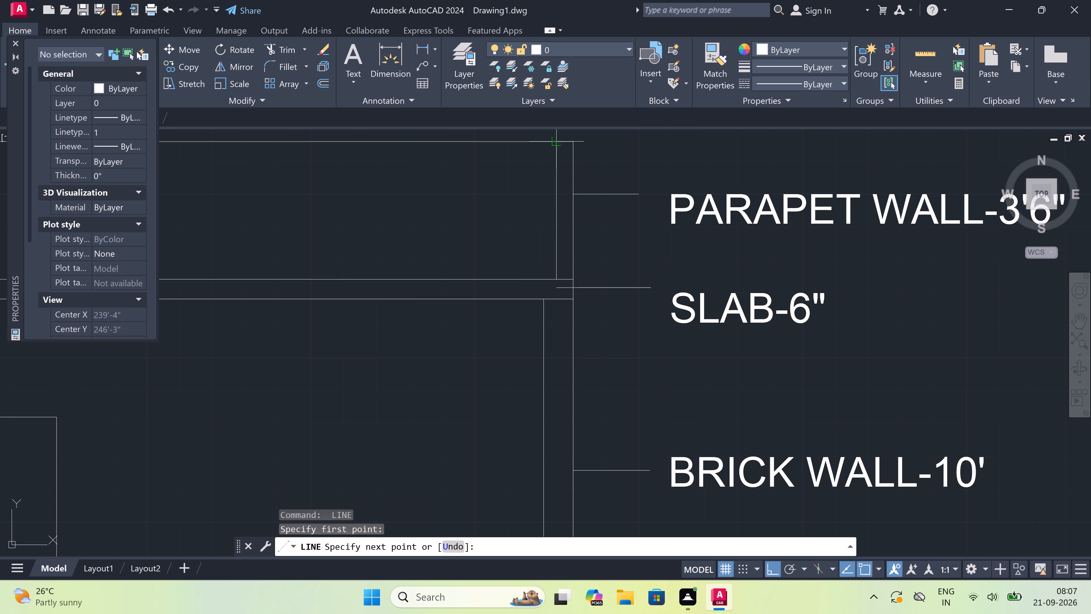
left_click(554, 142)
key("Escape")
Draw a vertical line for the left parapet's inner face, from the roof slab's top edge to the parapet top.
scroll(558, 225, "down", 4)
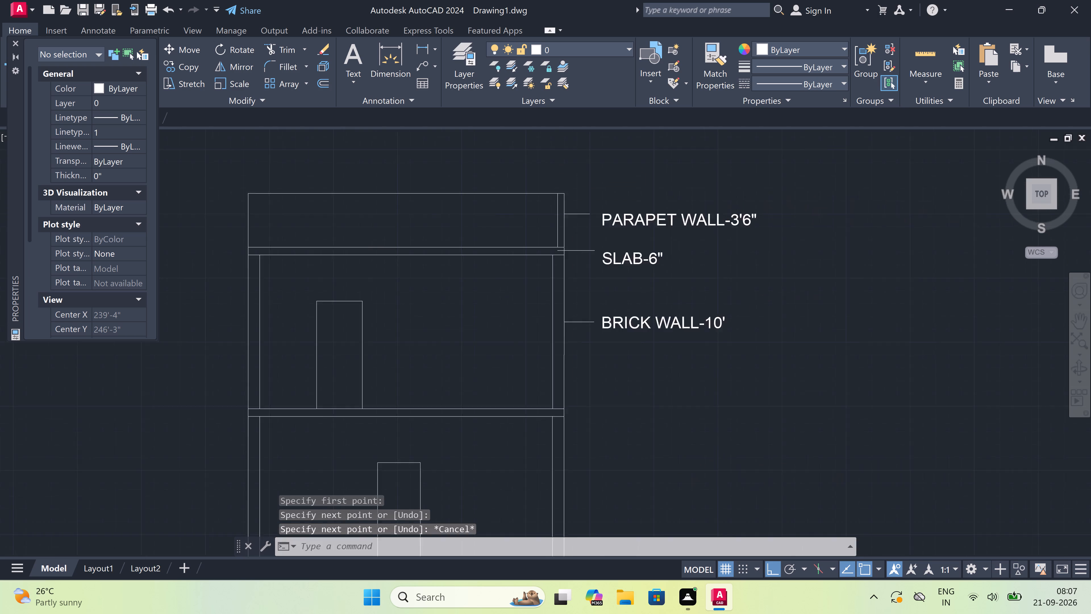
scroll(561, 233, "down", 2)
scroll(455, 215, "up", 4)
scroll(568, 254, "up", 1)
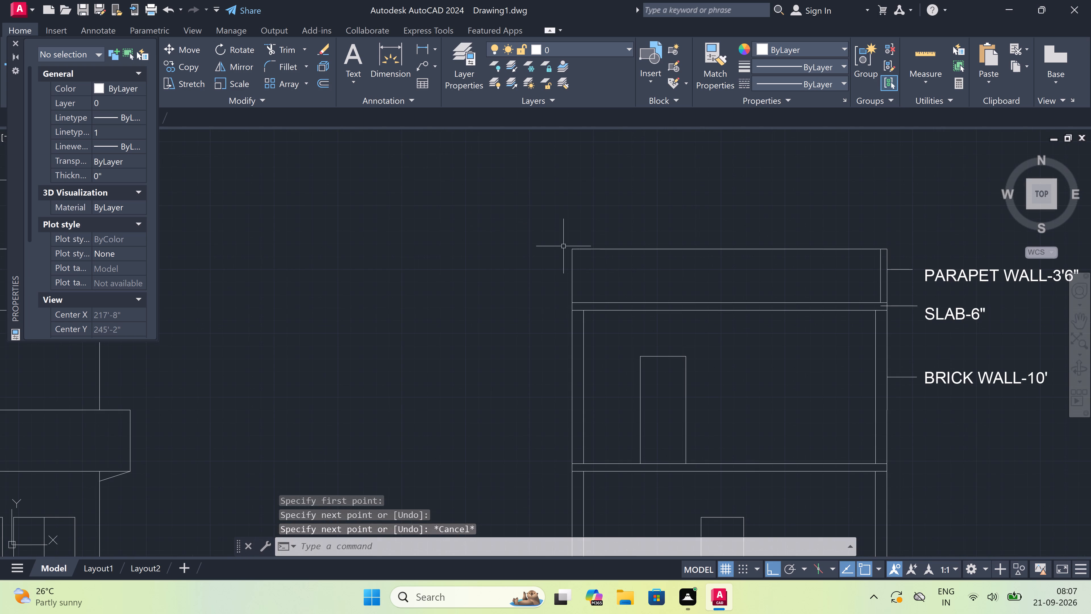
scroll(568, 254, "up", 1)
key("space")
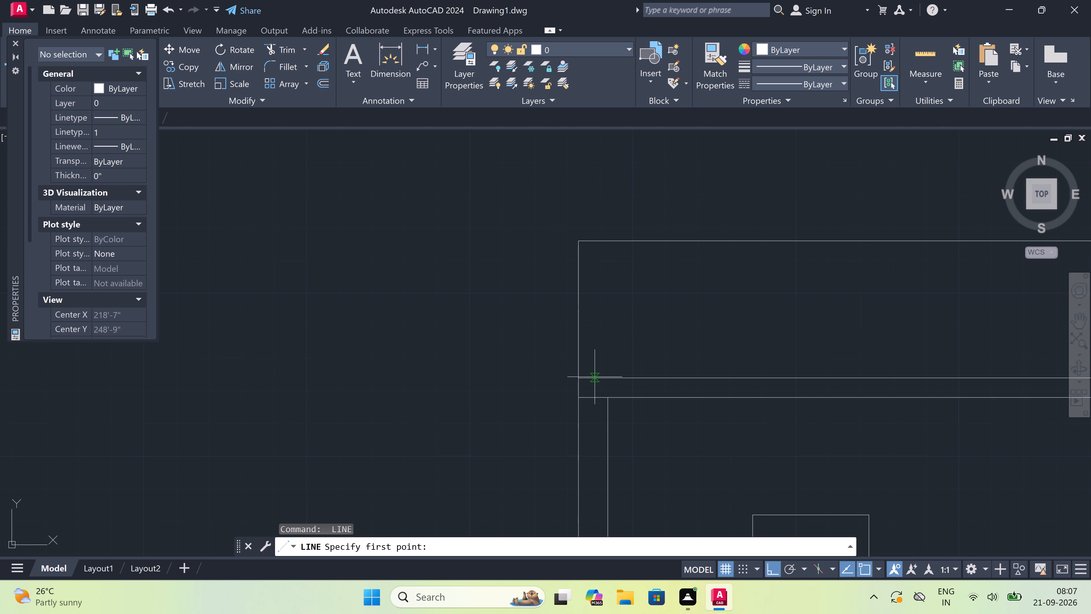
left_click(595, 377)
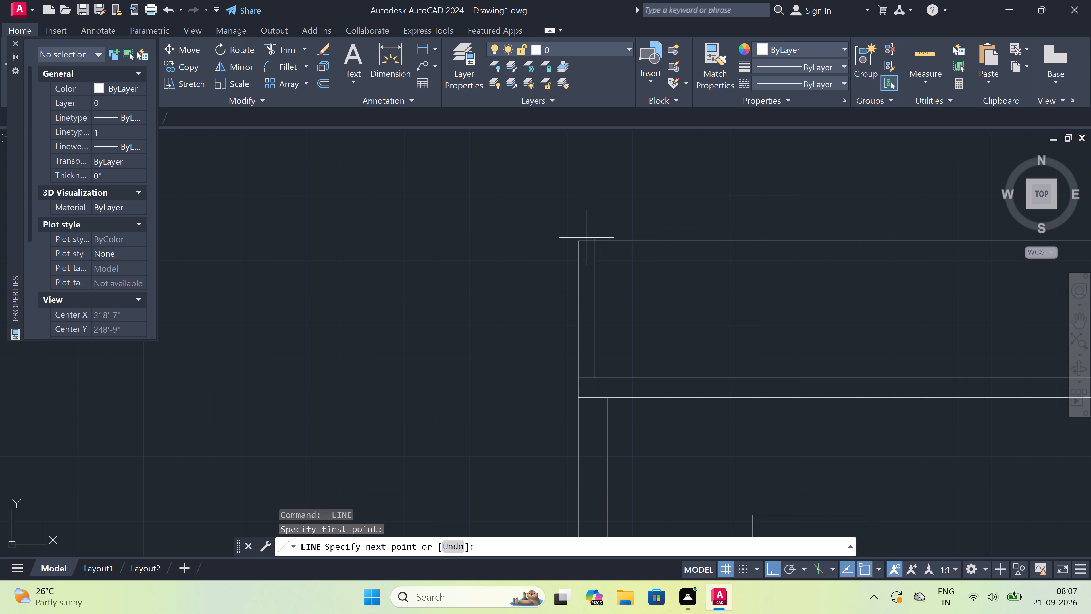
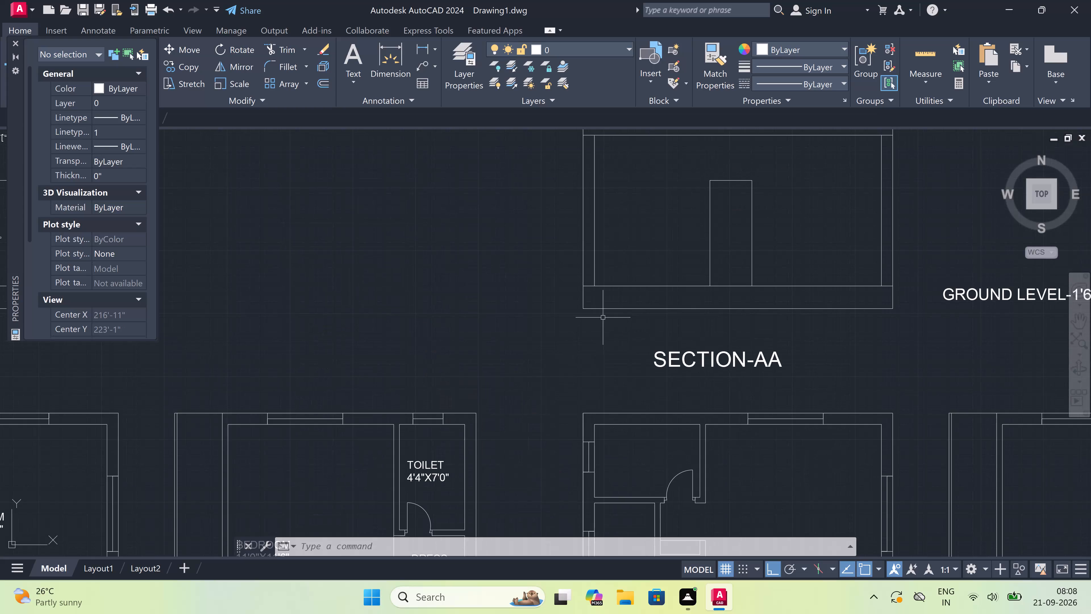
Draw a small closed triangle with a vertical side about 2" long near the left end of Section-AA's ground-level base strip.
scroll(588, 298, "up", 4)
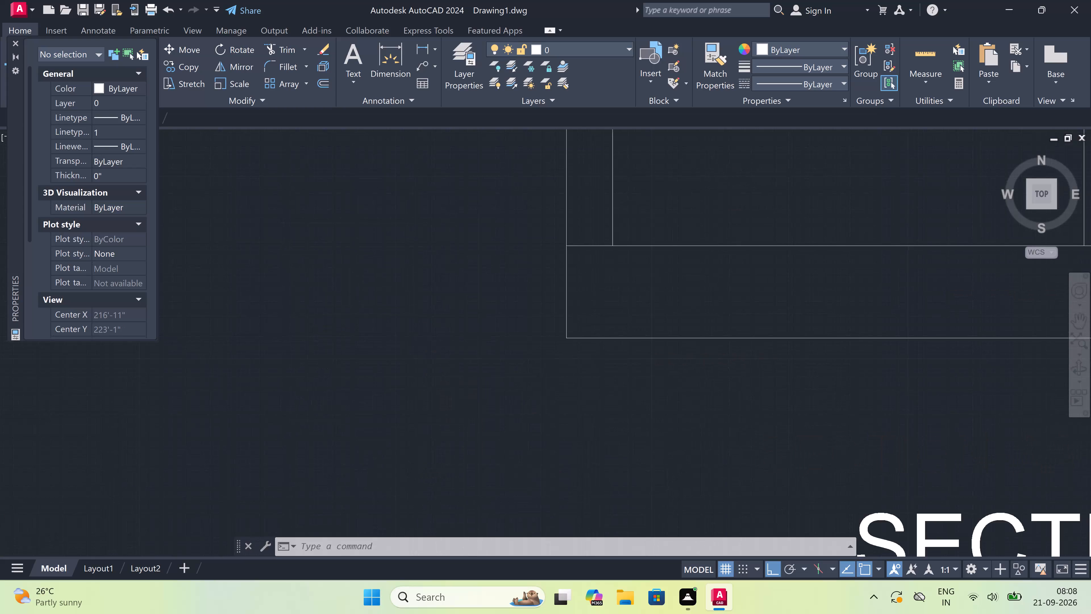
key("l")
key("space")
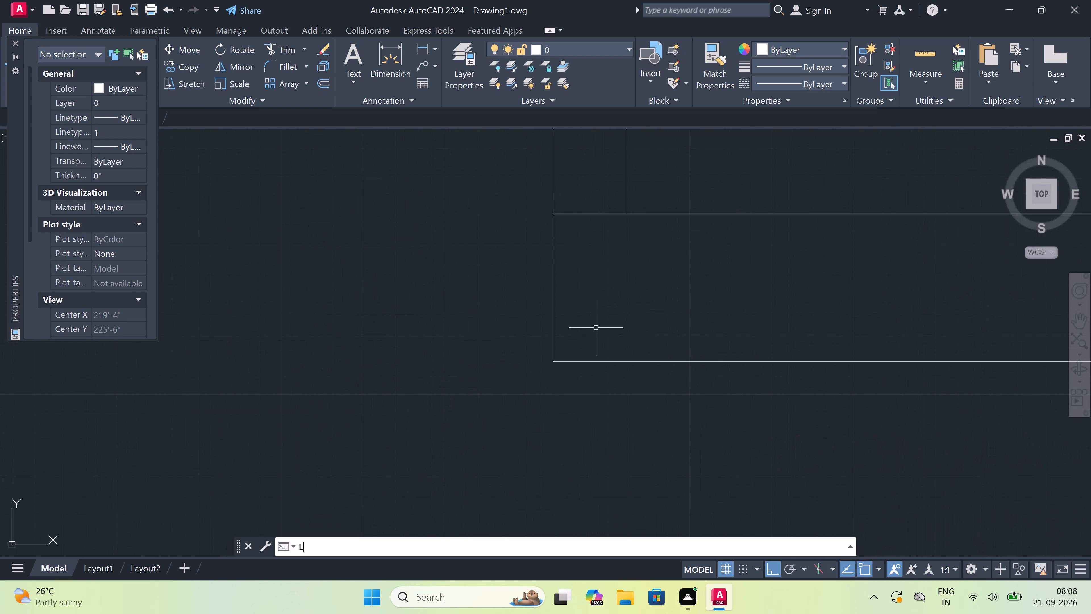
scroll(594, 333, "up", 1)
left_click(578, 329)
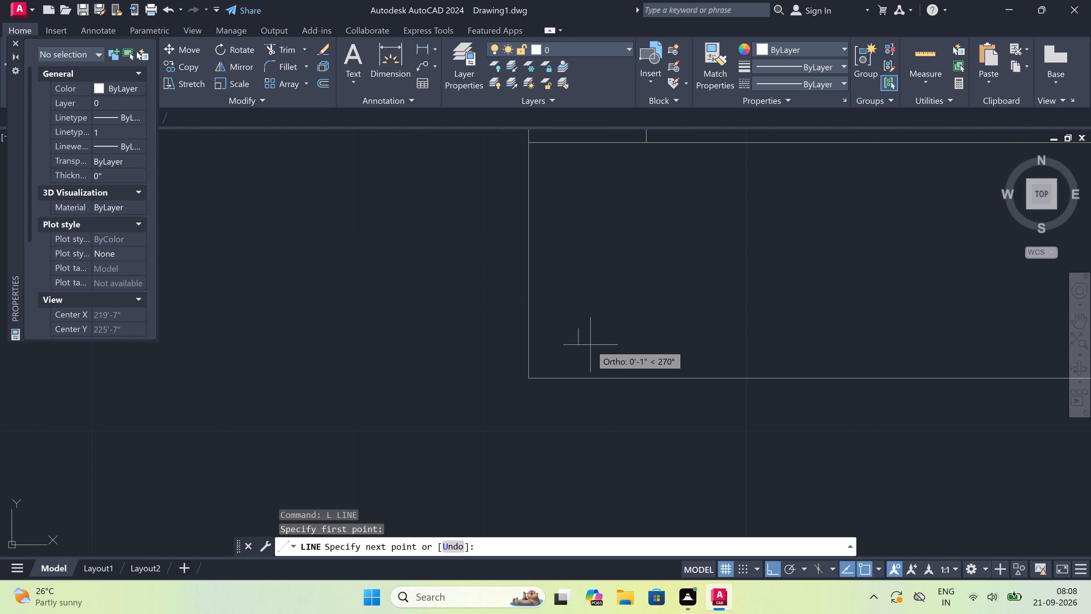
key("F8")
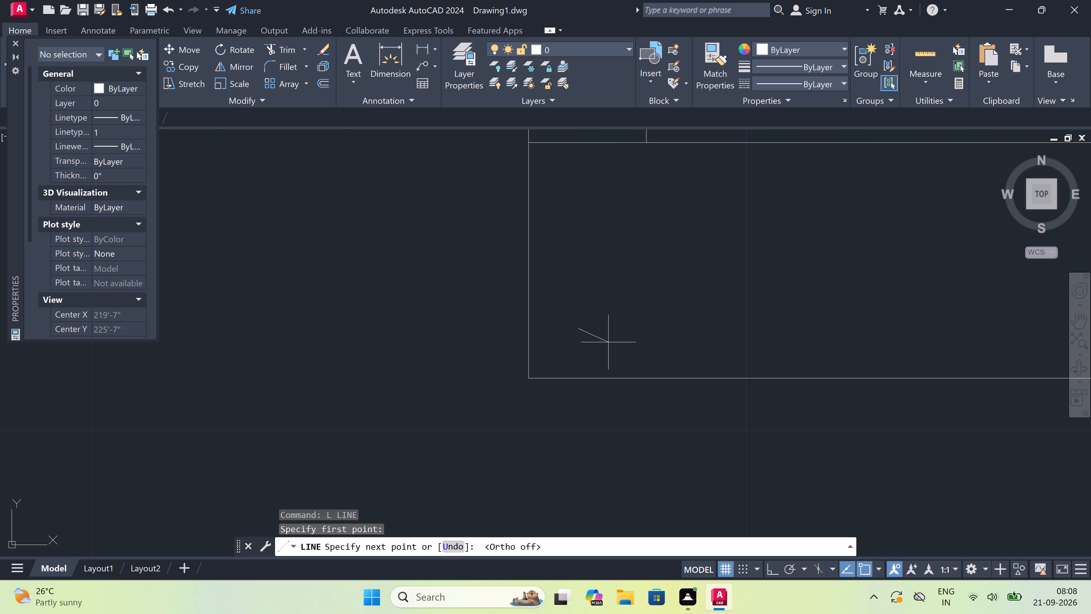
left_click(612, 345)
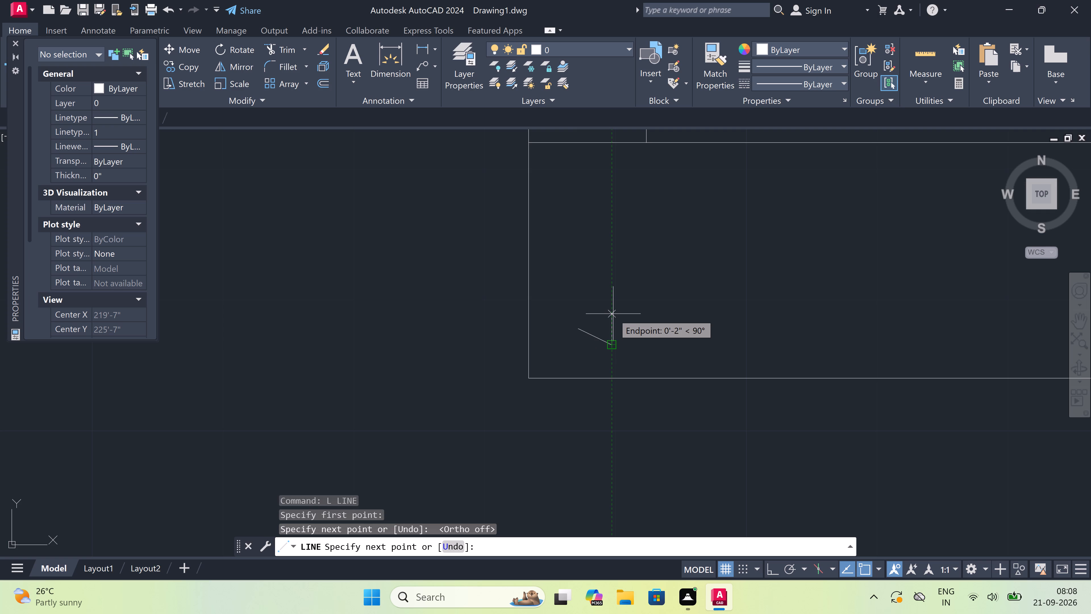
left_click(614, 312)
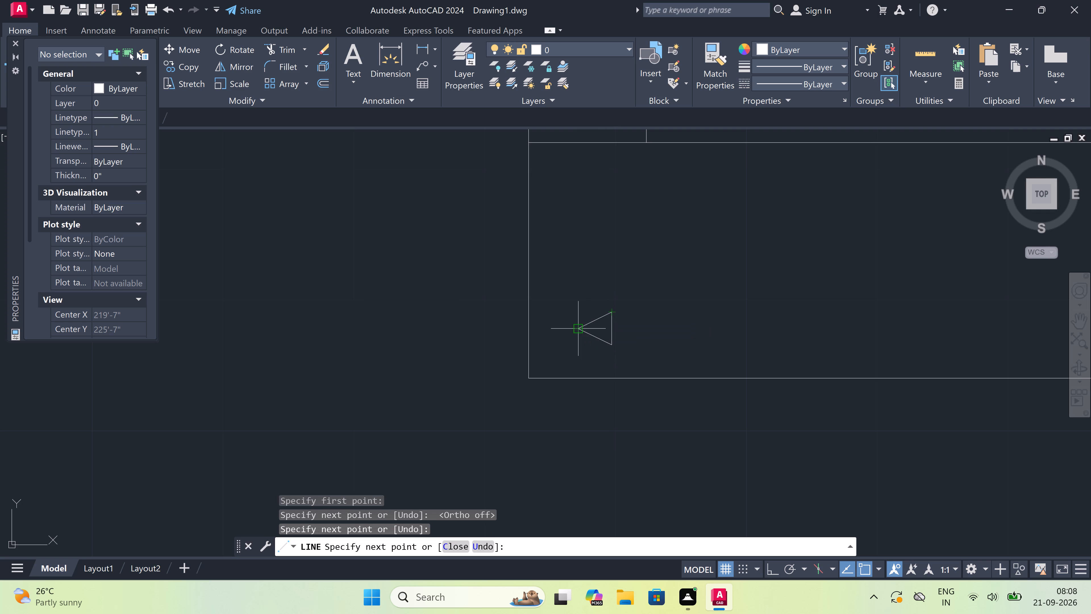
left_click(578, 325)
key("Escape")
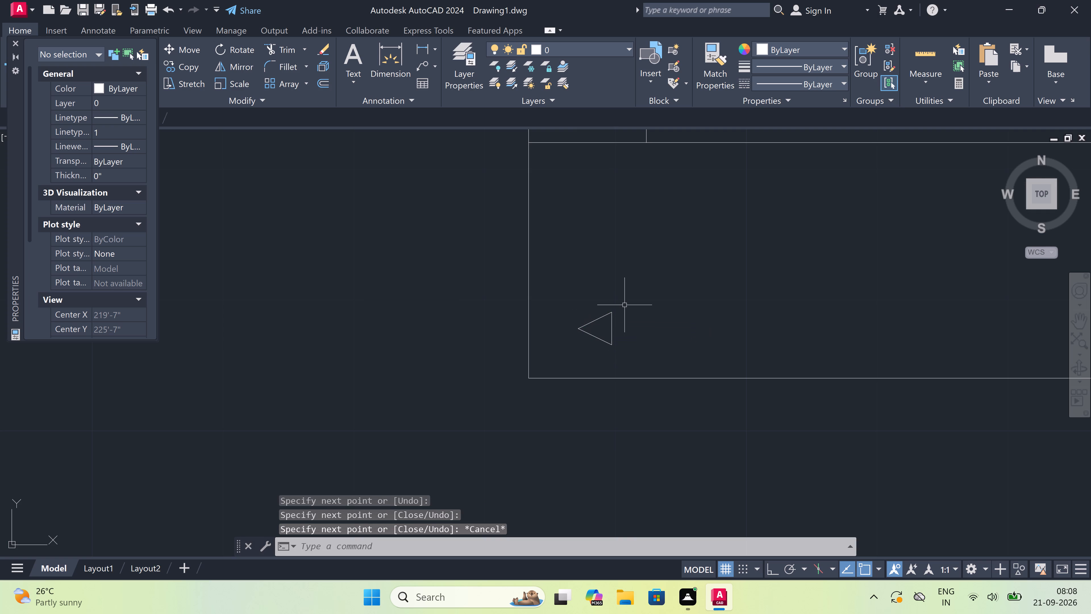
Copy the triangle to seven scattered spots across the left half of Section-AA's base strip.
left_click(625, 305)
left_click(585, 349)
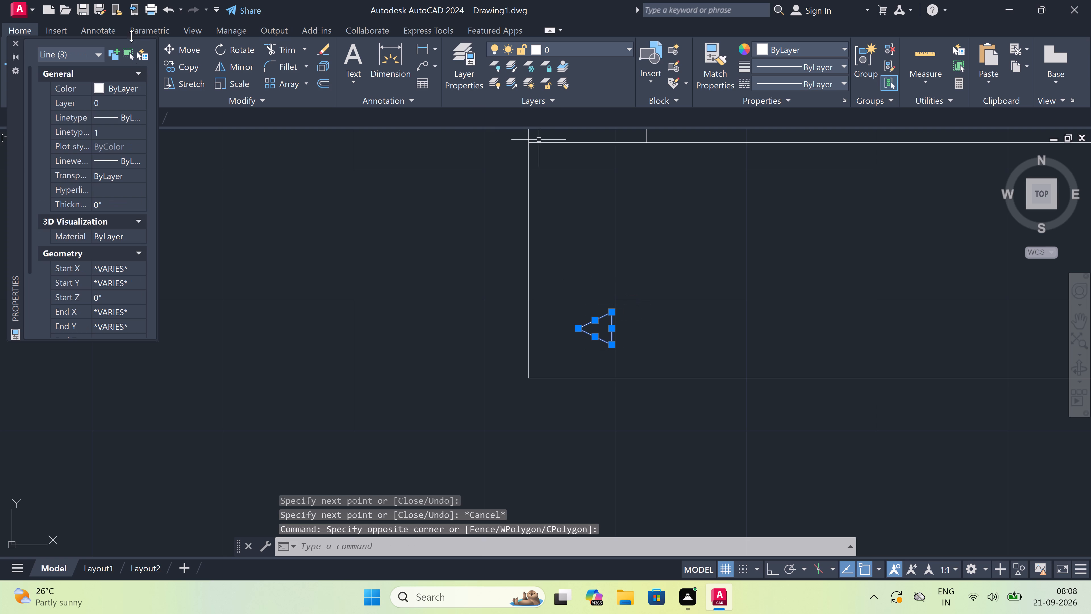
left_click(179, 59)
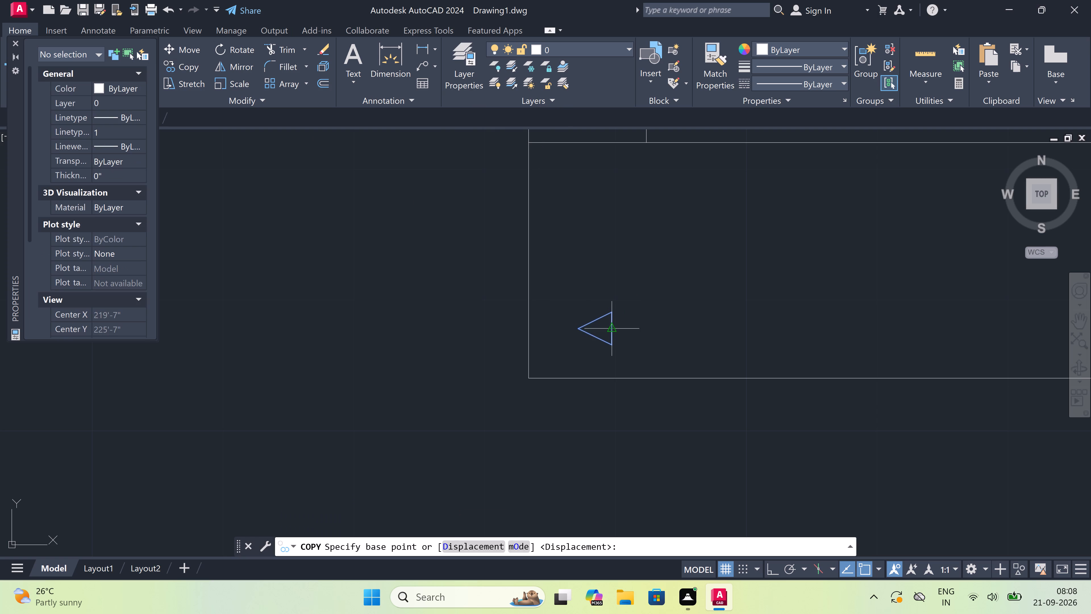
left_click_drag(606, 331, 606, 328)
scroll(590, 260, "down", 4)
scroll(621, 248, "up", 2)
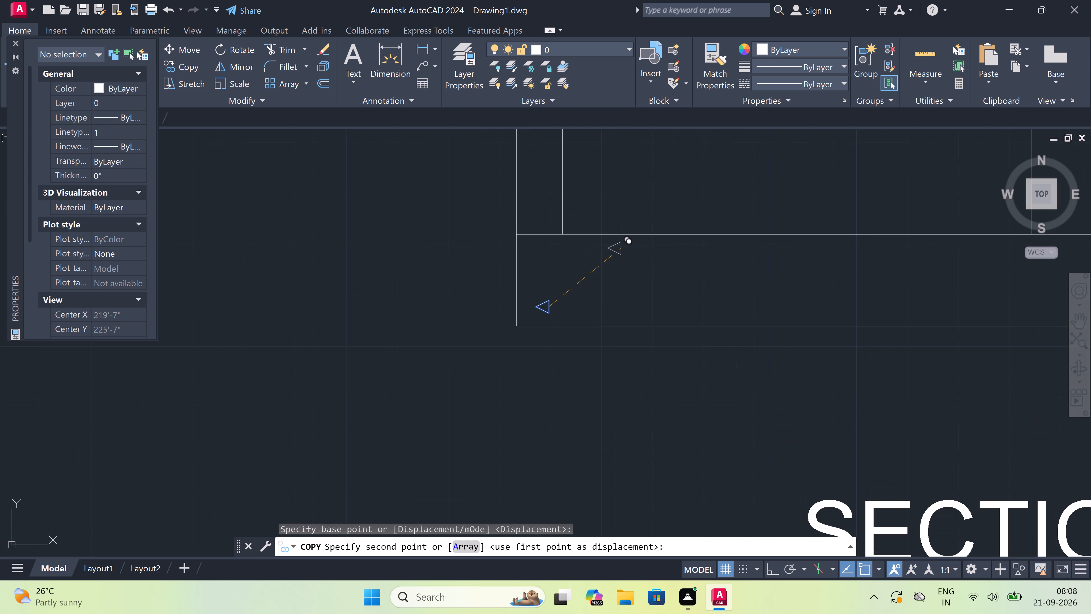
left_click_drag(621, 248, 624, 248)
left_click(837, 256)
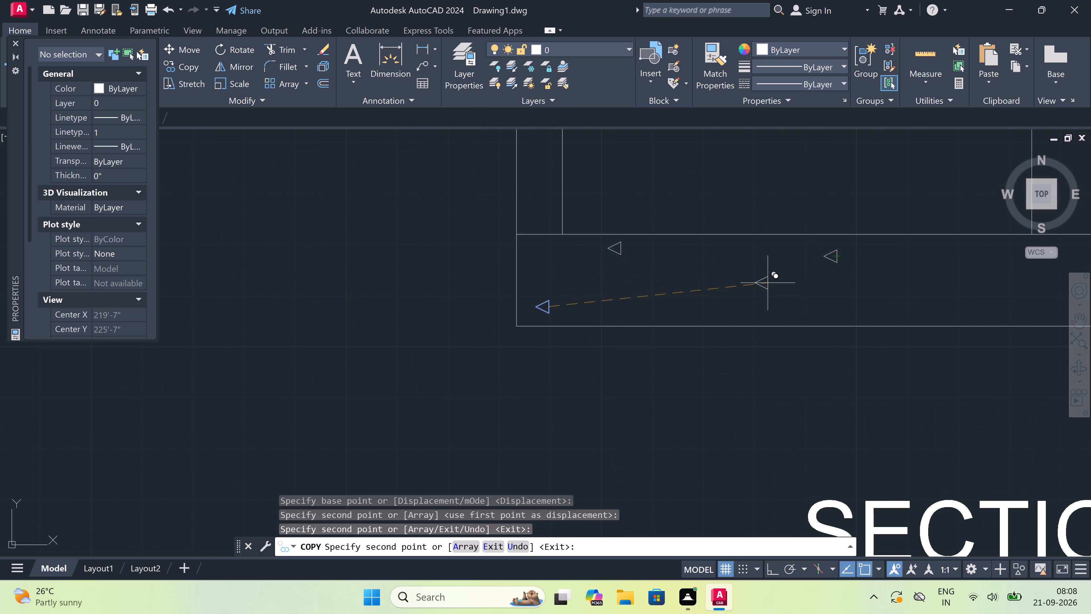
left_click(768, 283)
left_click(662, 285)
scroll(661, 284, "down", 3)
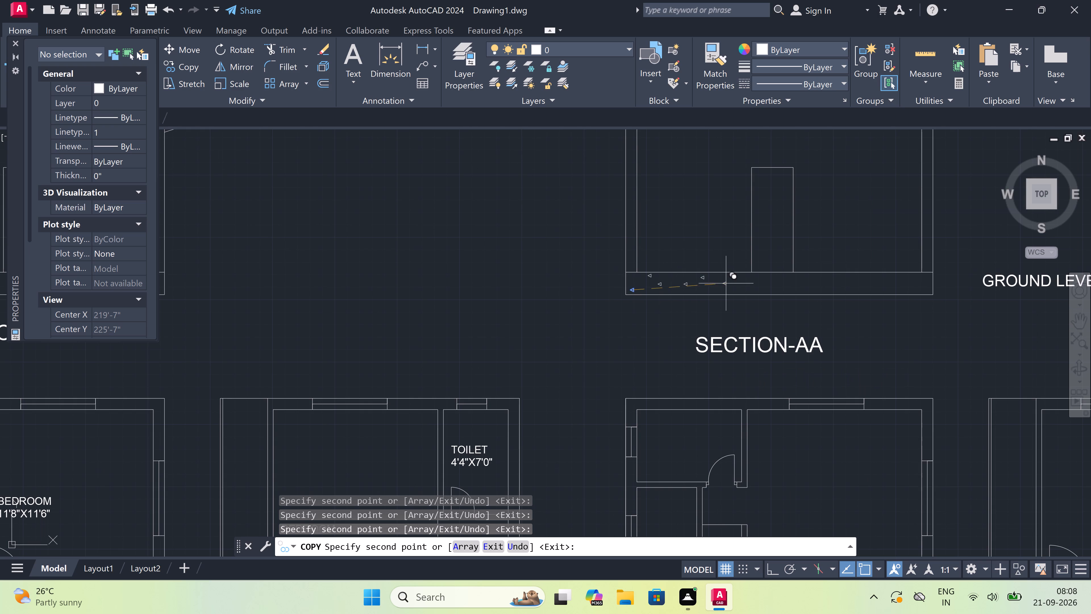
scroll(736, 283, "up", 3)
left_click(736, 283)
left_click(880, 289)
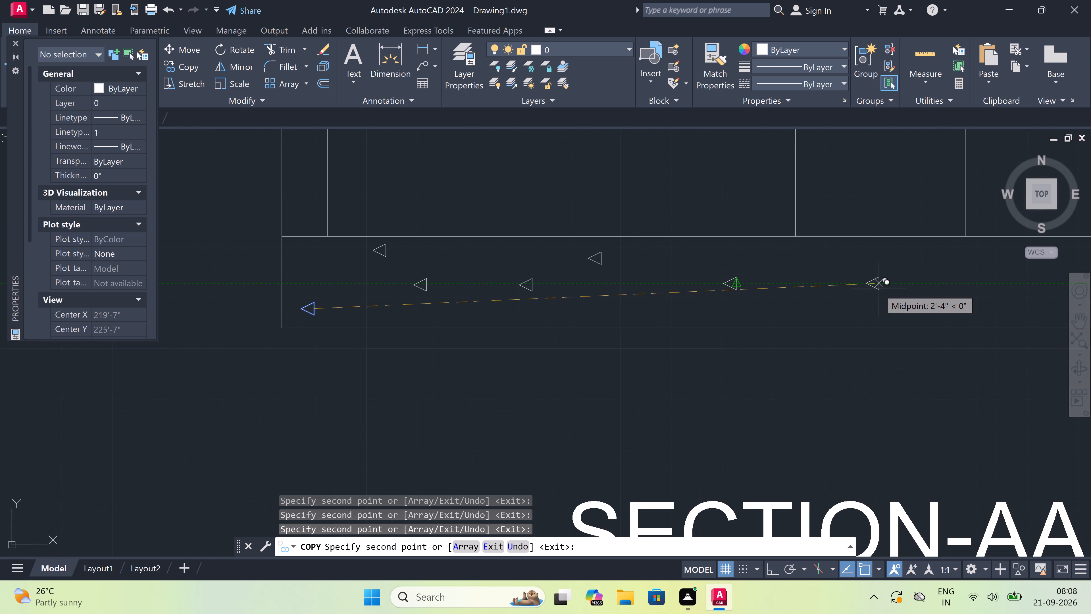
left_click(811, 267)
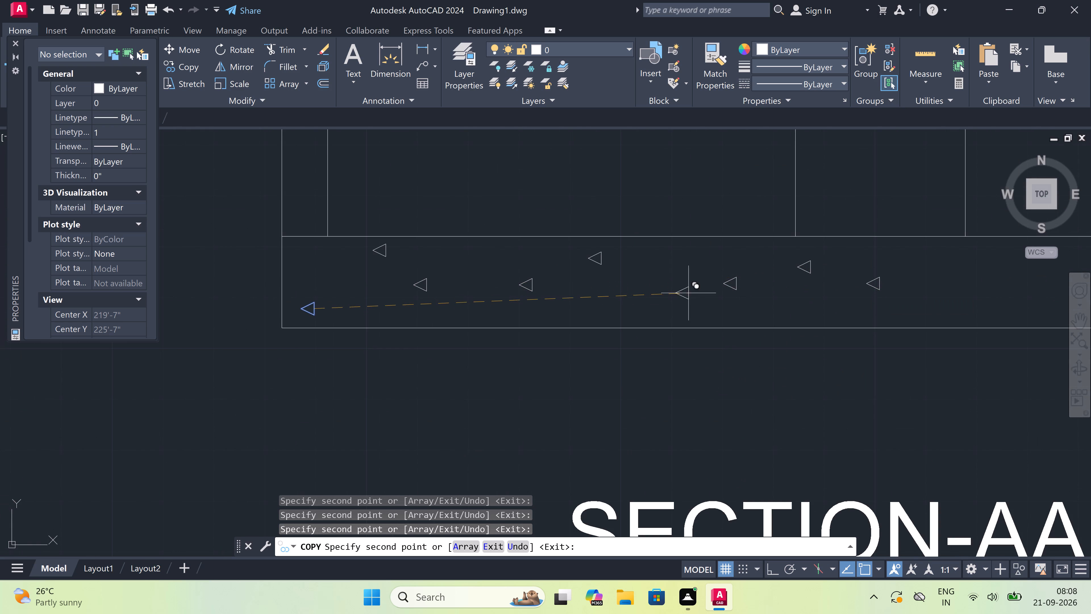
Place six more triangle copies through the middle of the base strip, filling gaps in its upper and lower rows.
scroll(670, 308, "up", 1)
left_click(669, 308)
scroll(529, 306, "down", 4)
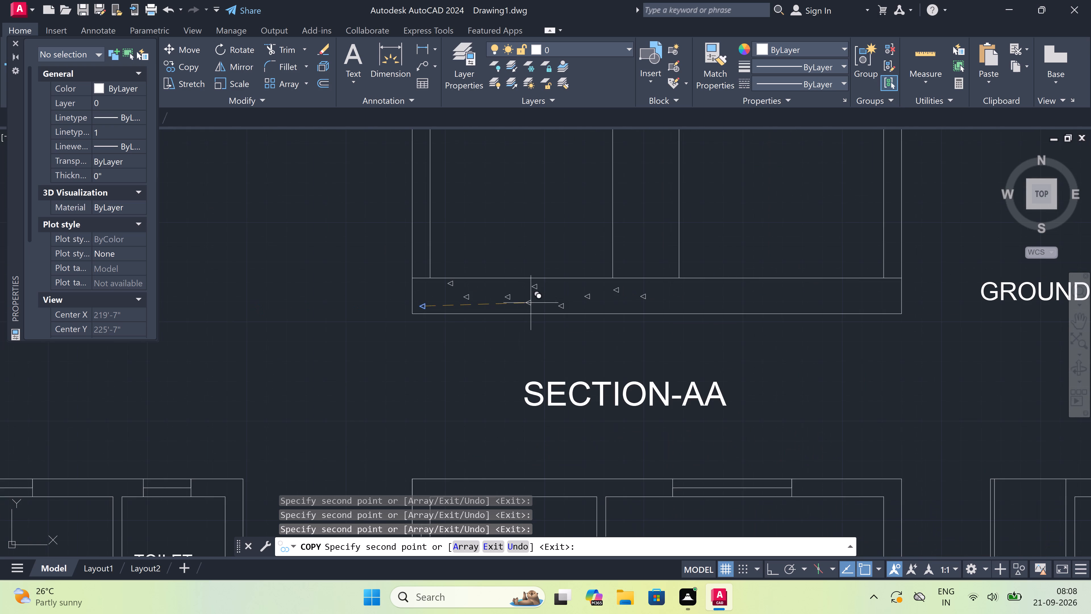
scroll(638, 306, "up", 4)
left_click(566, 321)
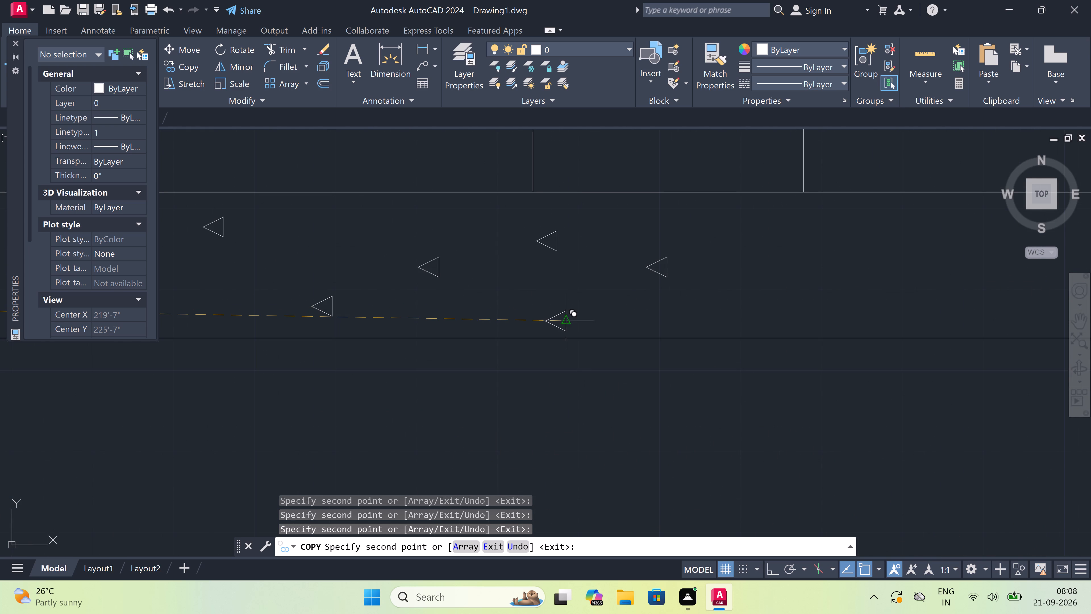
scroll(566, 321, "down", 4)
scroll(618, 308, "up", 3)
left_click(619, 307)
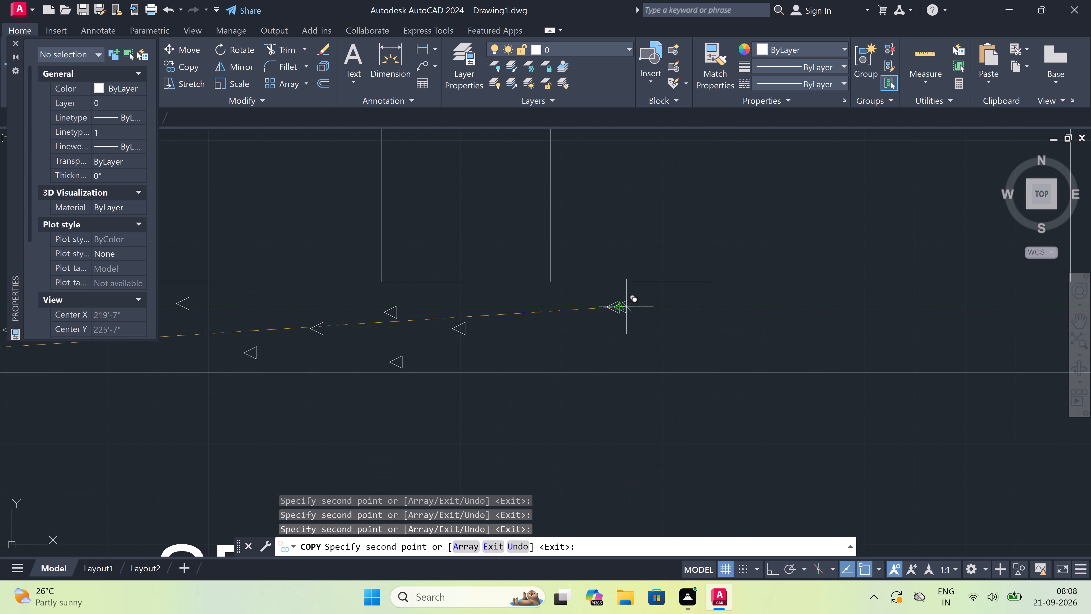
left_click(761, 306)
scroll(716, 353, "up", 2)
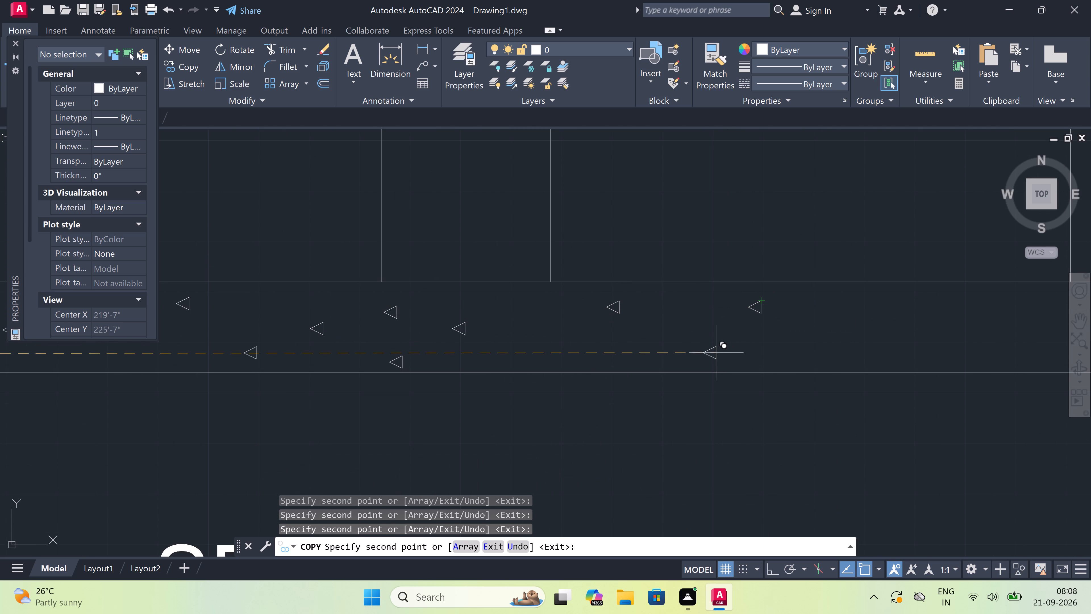
left_click(715, 352)
scroll(587, 363, "down", 3)
scroll(539, 365, "up", 3)
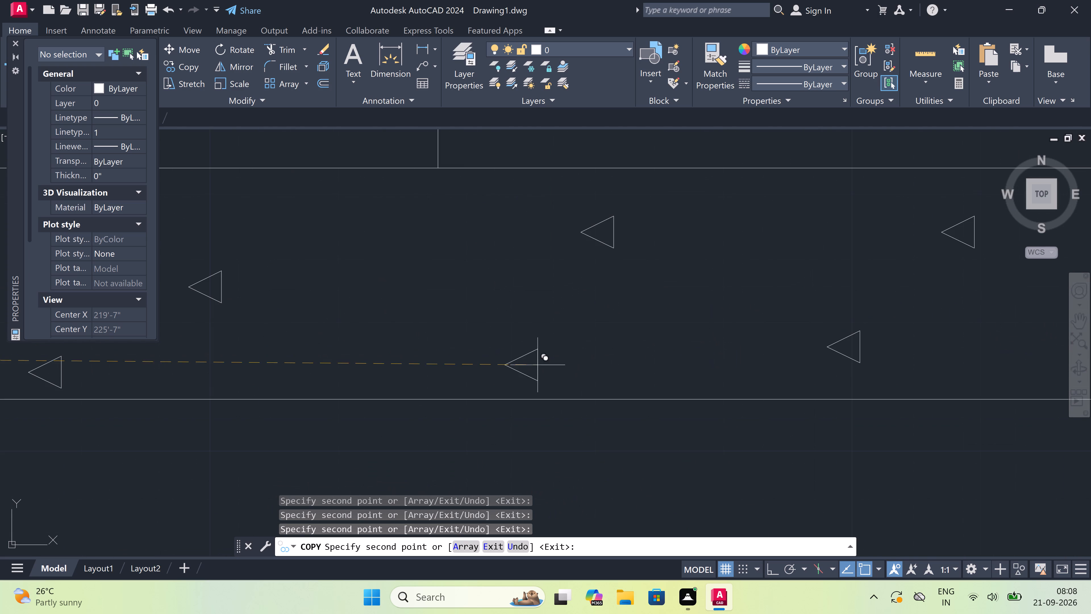
left_click(513, 351)
Place eight more triangle copies scattered over the right part of the base strip, up to its right end.
scroll(507, 356, "down", 6)
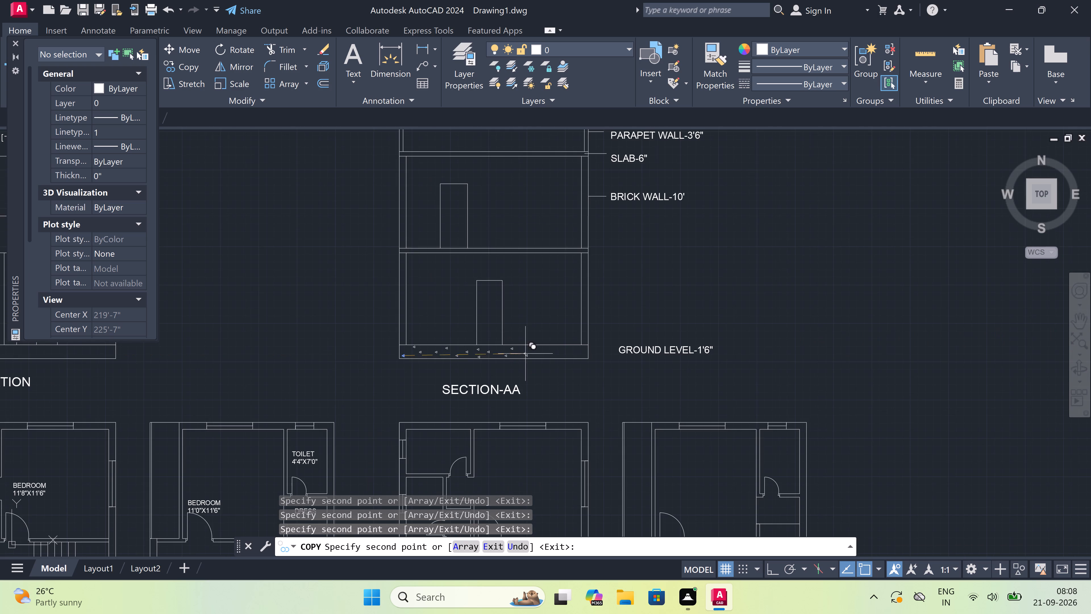
scroll(584, 352, "up", 3)
left_click(586, 344)
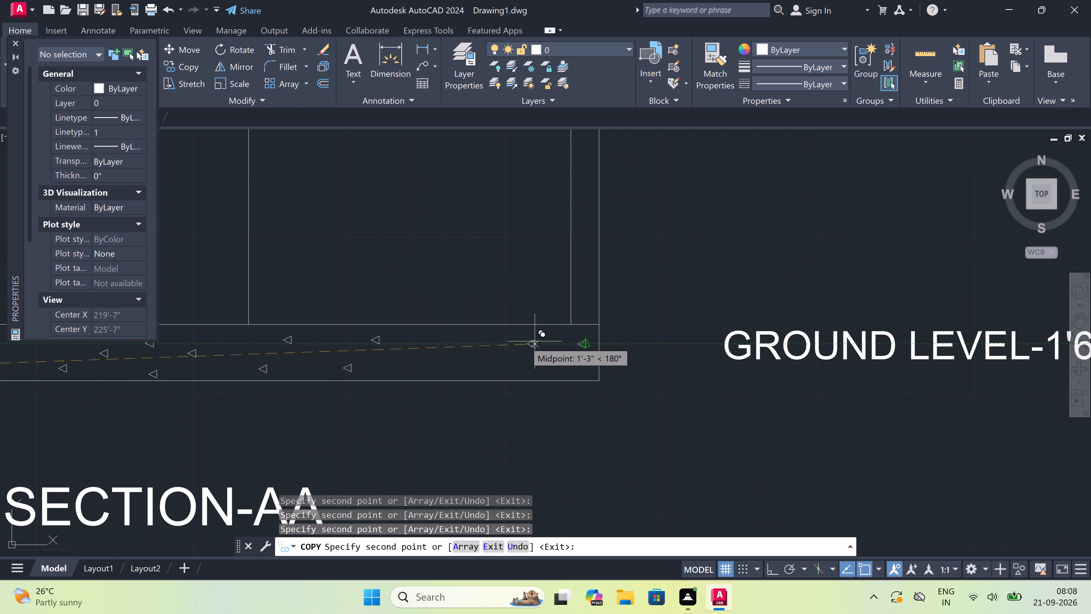
left_click(523, 342)
left_click(455, 342)
scroll(397, 375, "up", 2)
left_click(396, 366)
left_click(548, 362)
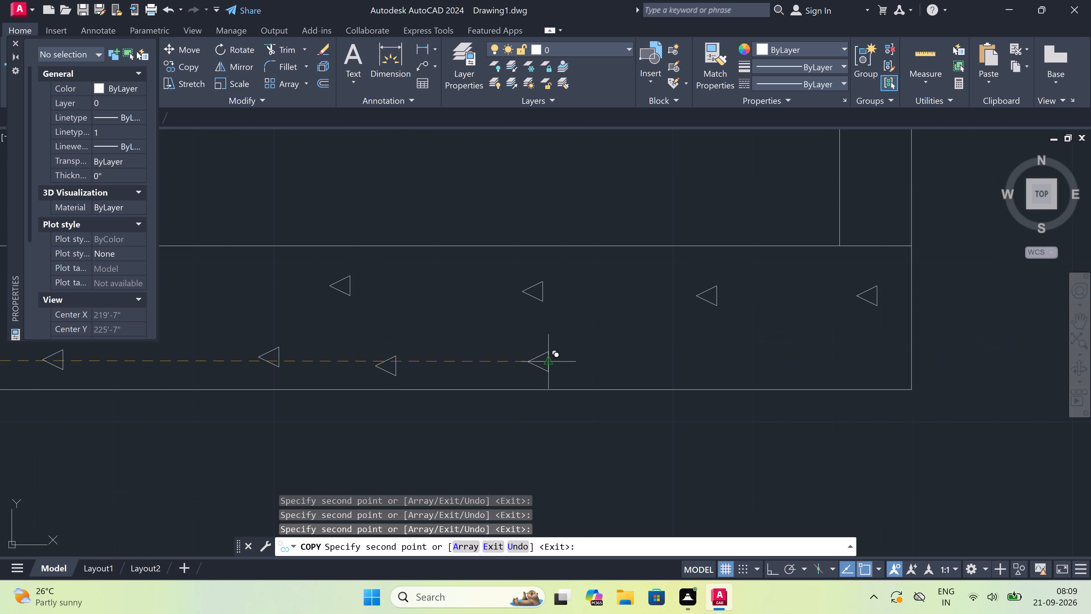
left_click(631, 350)
left_click(767, 348)
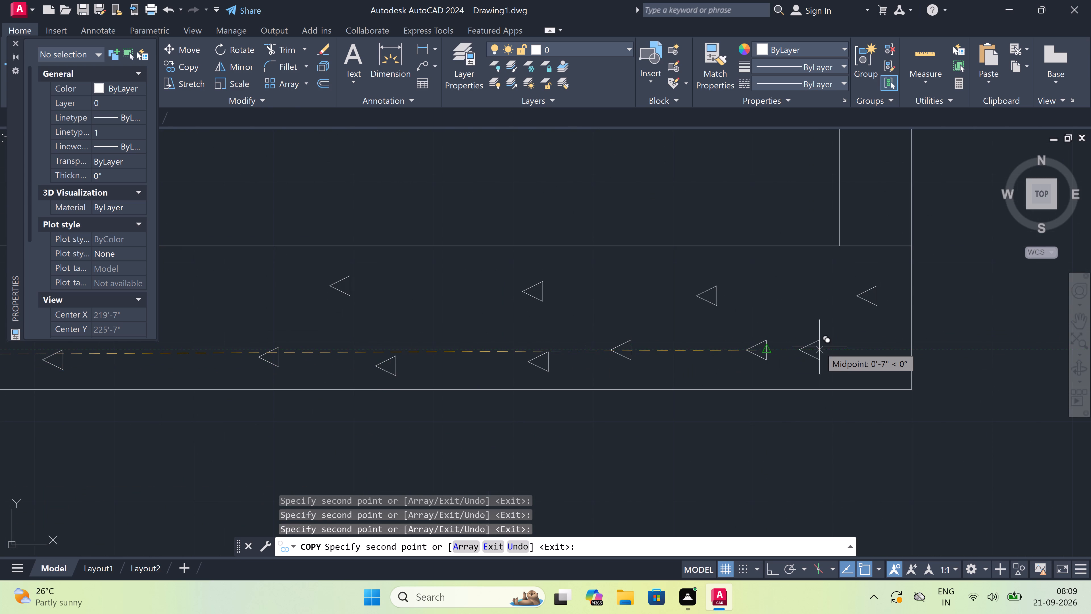
left_click(865, 363)
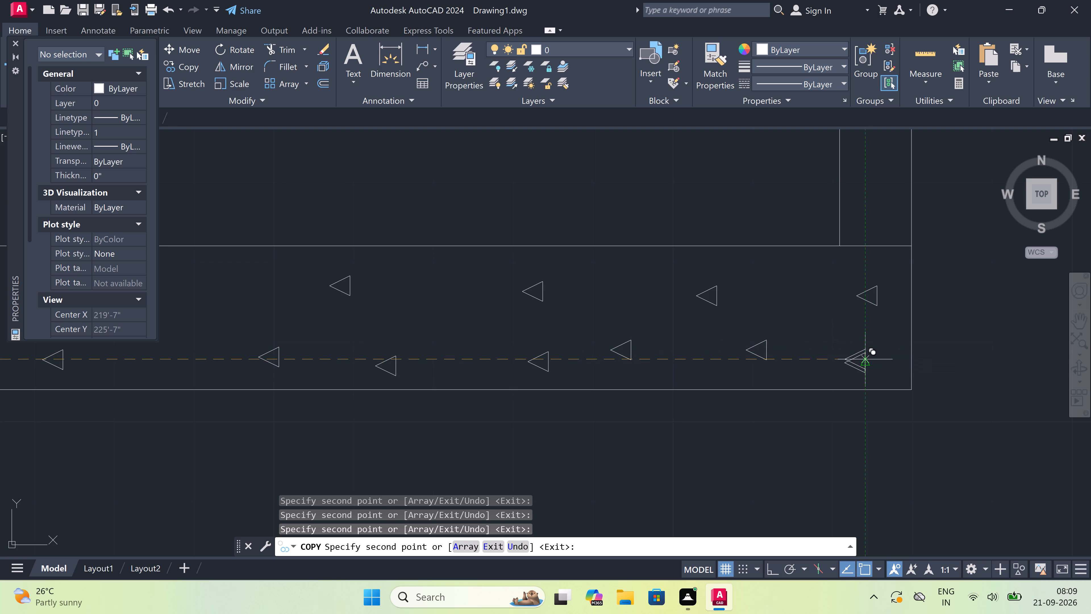
key("Escape")
Draw a horizontal leader line from inside the base strip's right end to the GROUND LEVEL-1'6" label, with Ortho on.
scroll(608, 314, "down", 4)
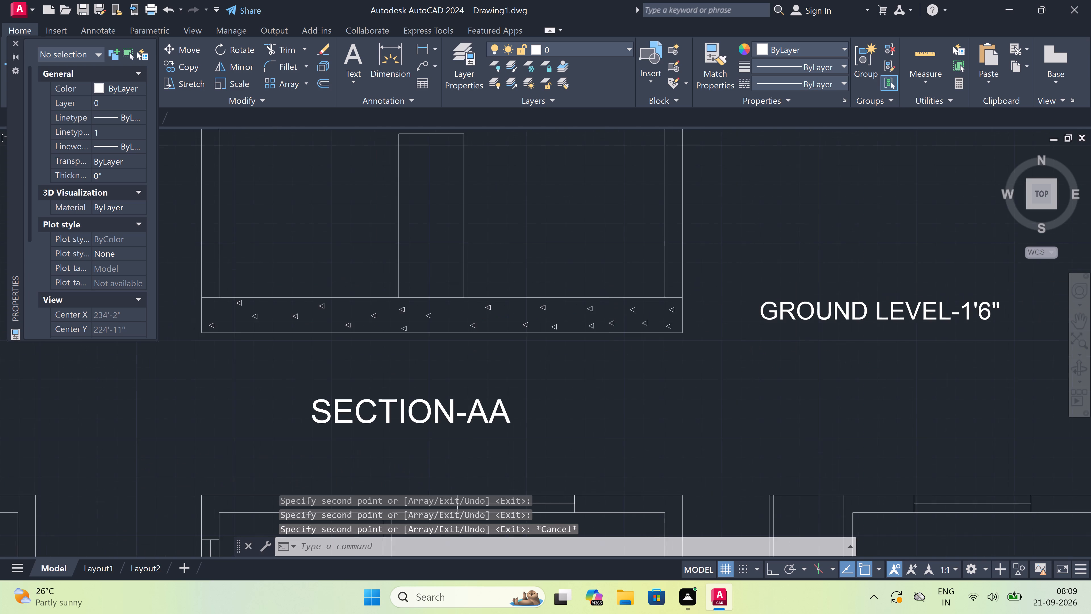
scroll(608, 314, "down", 3)
scroll(545, 239, "up", 3)
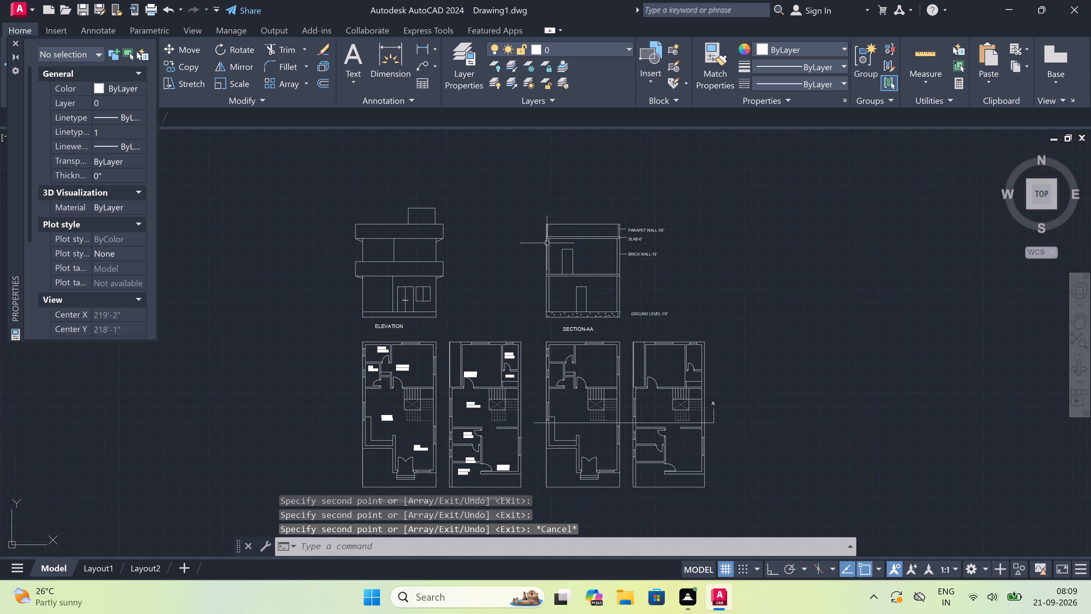
scroll(545, 240, "down", 1)
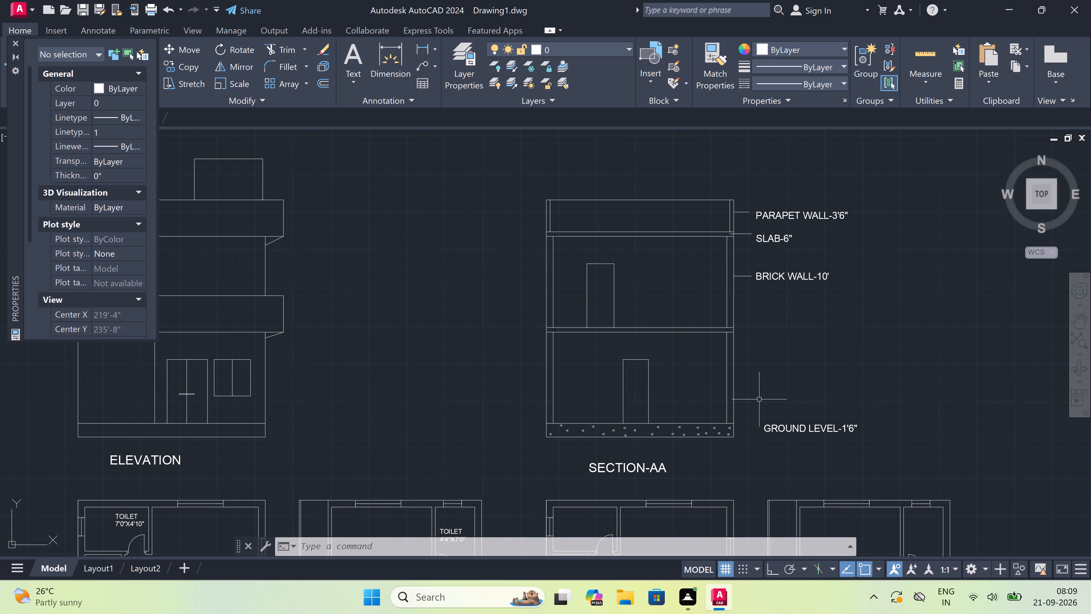
key("l")
key("space")
scroll(743, 436, "up", 3)
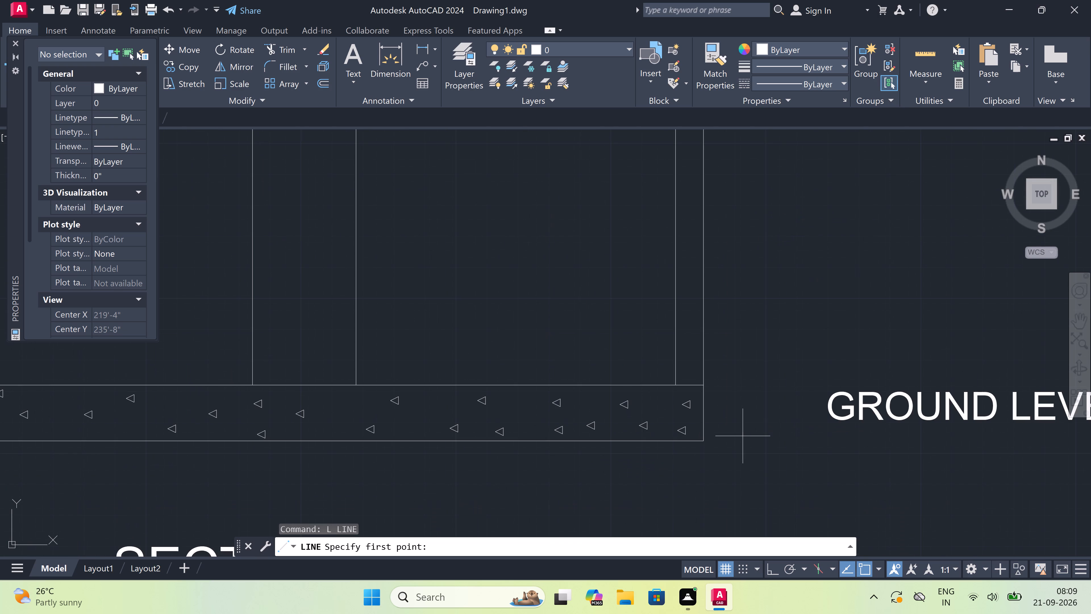
left_click(695, 416)
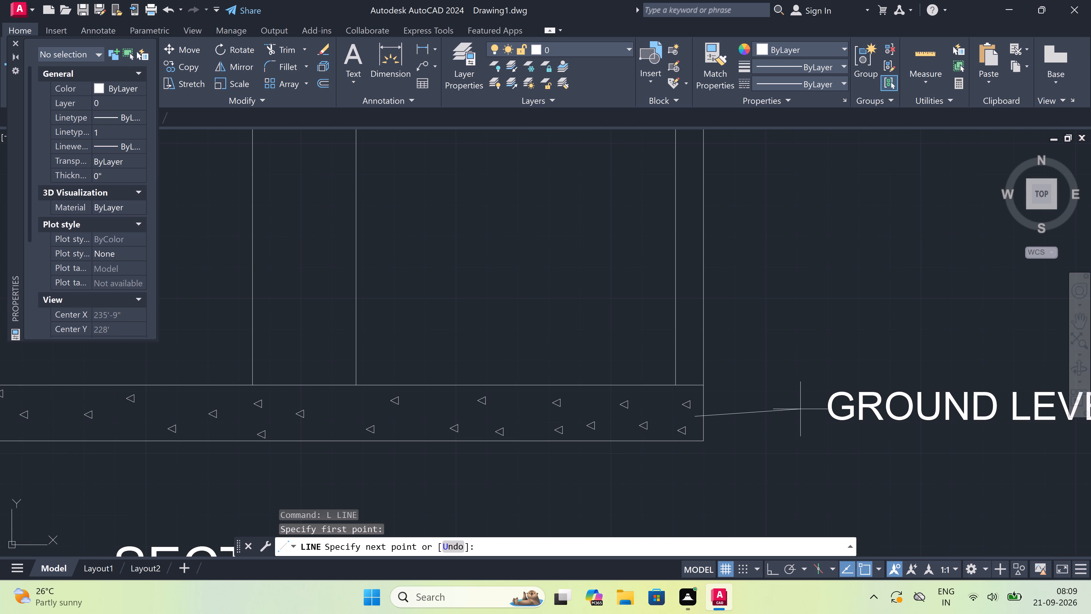
key("F8")
left_click(804, 413)
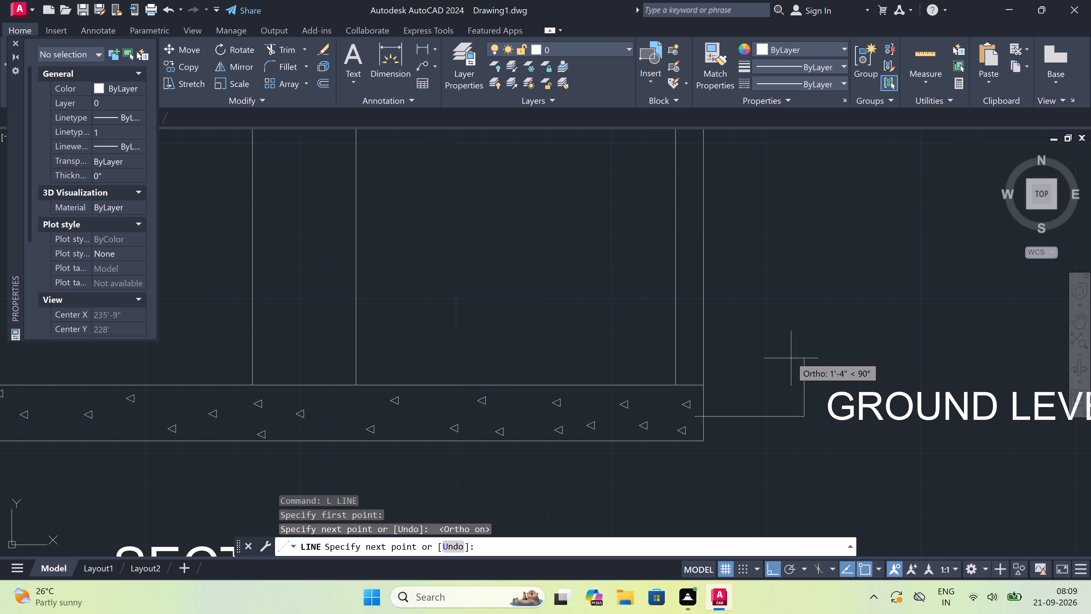
key("Escape")
Examine the overall drawing, including the elevation, Section-AA and the floor plans.
scroll(726, 356, "down", 2)
scroll(692, 361, "down", 1)
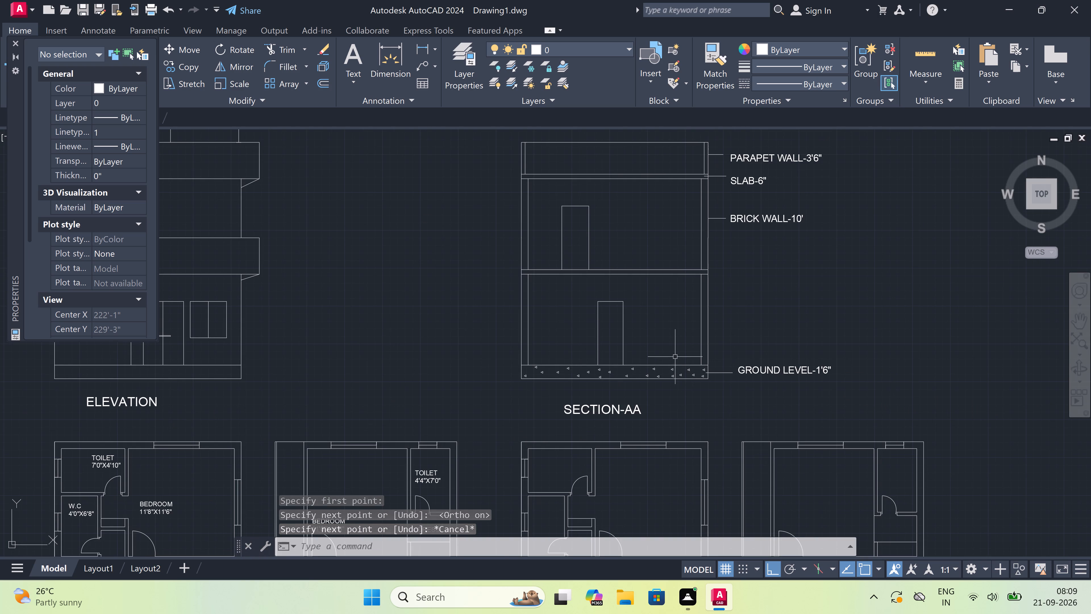
scroll(671, 345, "down", 2)
scroll(625, 381, "up", 2)
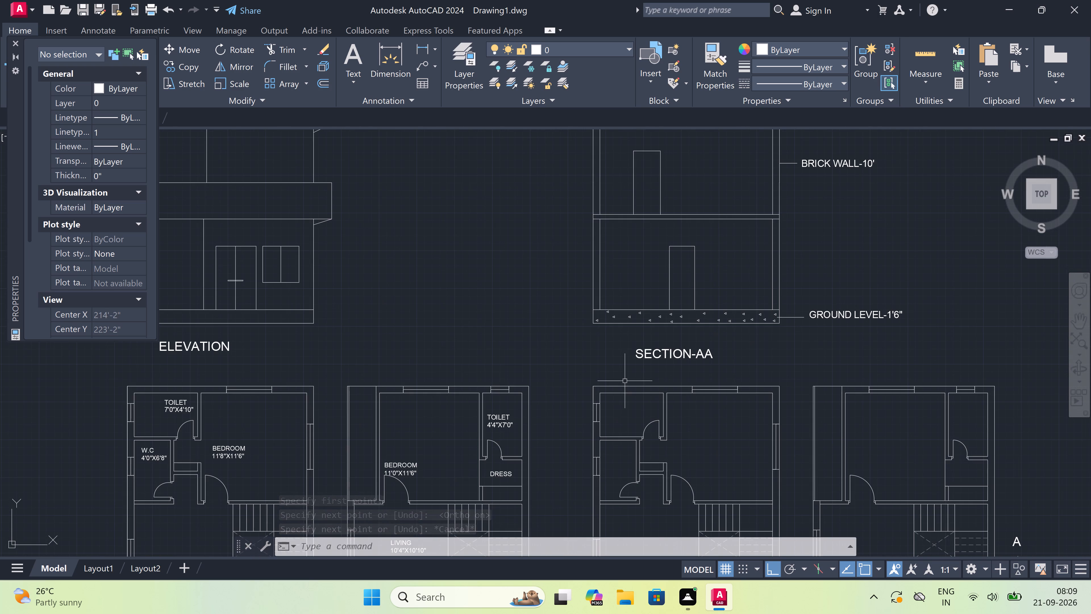
scroll(628, 378, "down", 3)
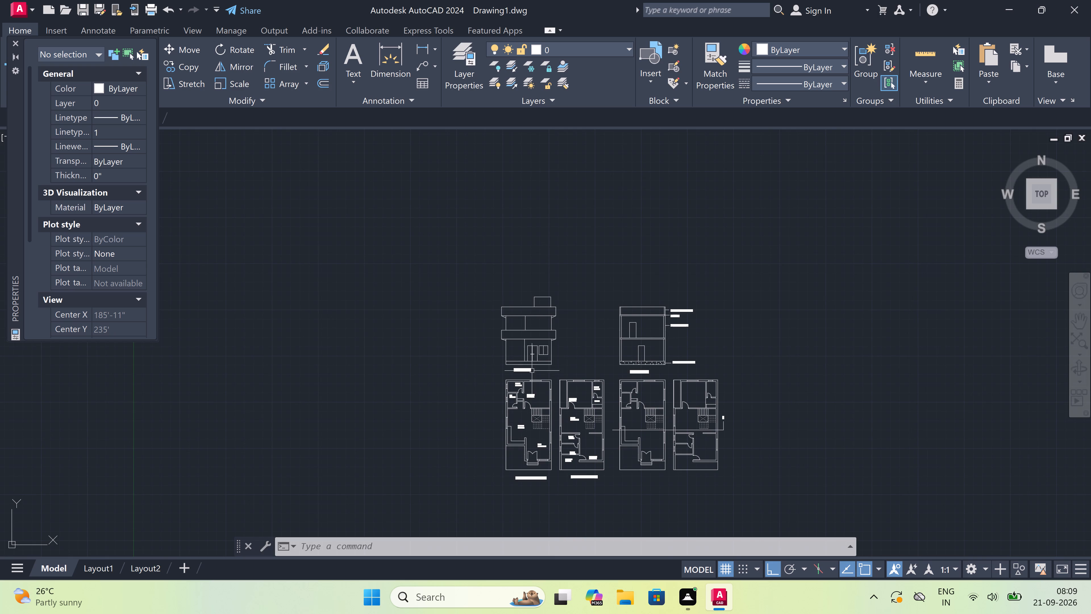
scroll(431, 371, "up", 2)
scroll(448, 370, "down", 1)
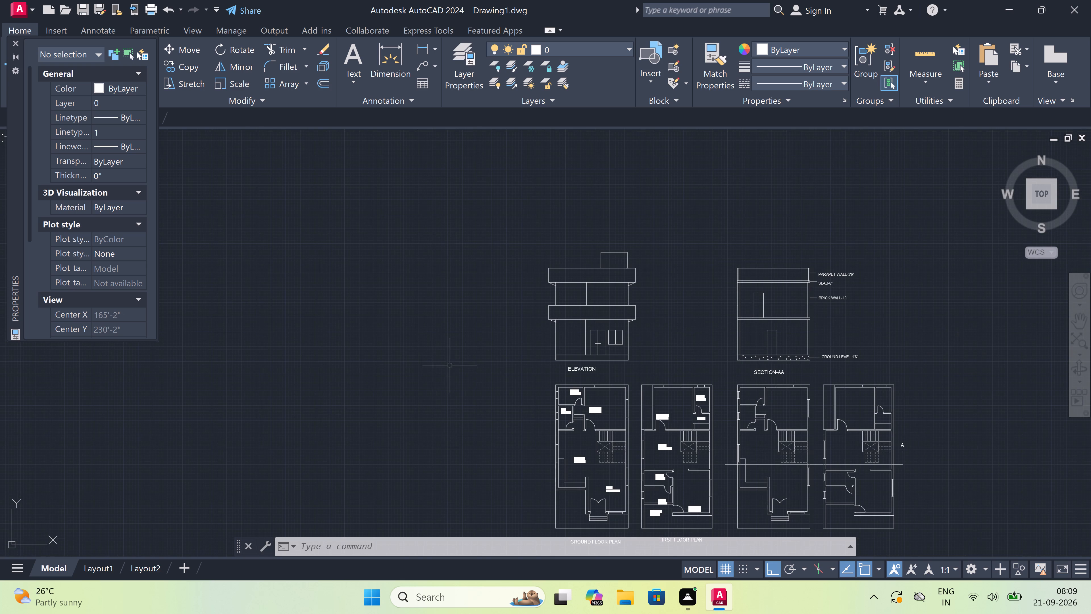
scroll(469, 343, "up", 1)
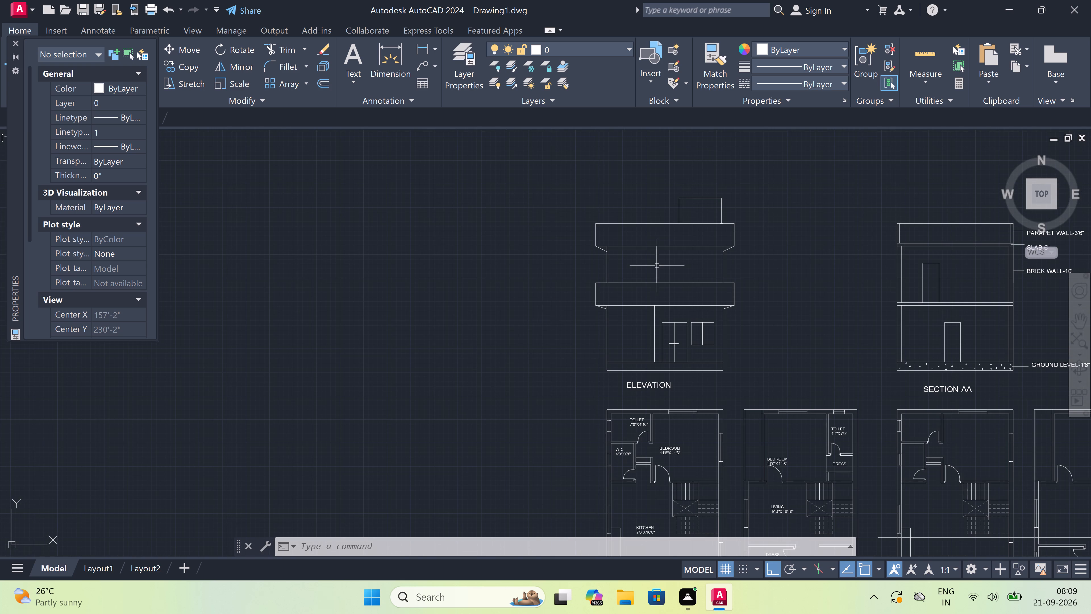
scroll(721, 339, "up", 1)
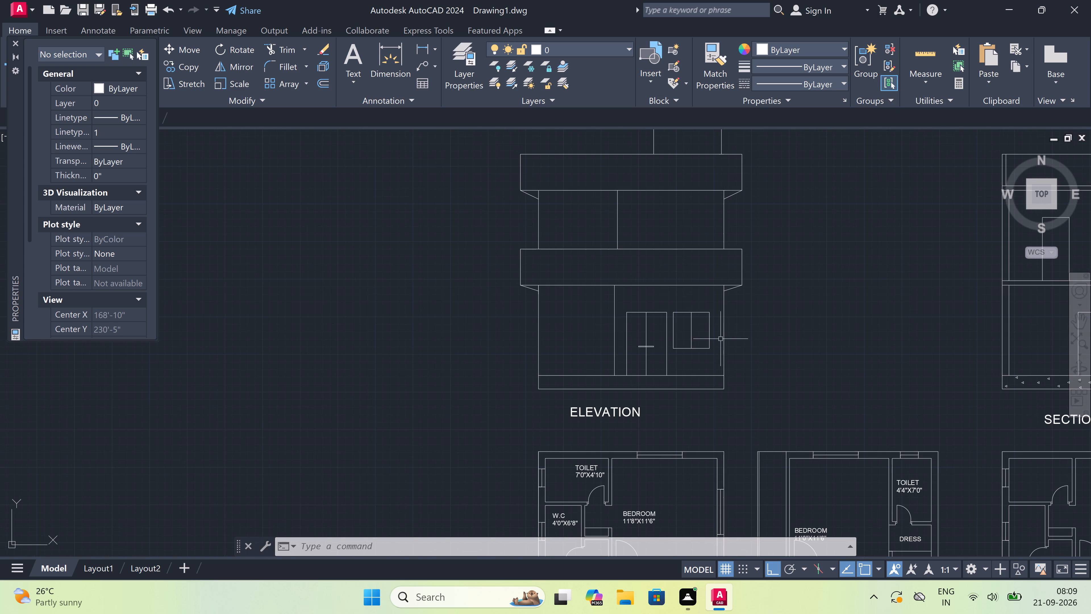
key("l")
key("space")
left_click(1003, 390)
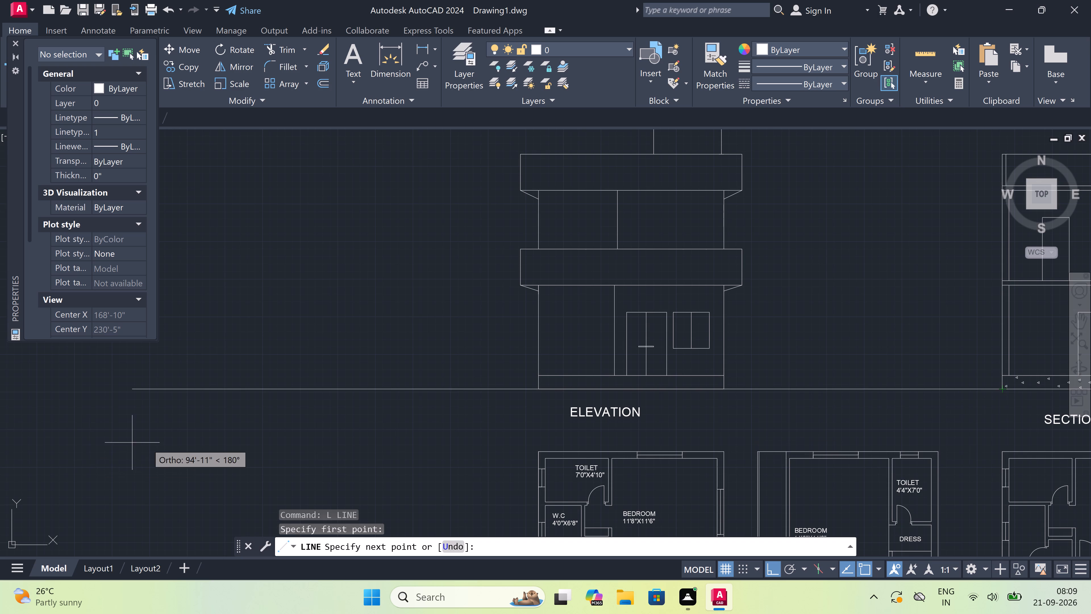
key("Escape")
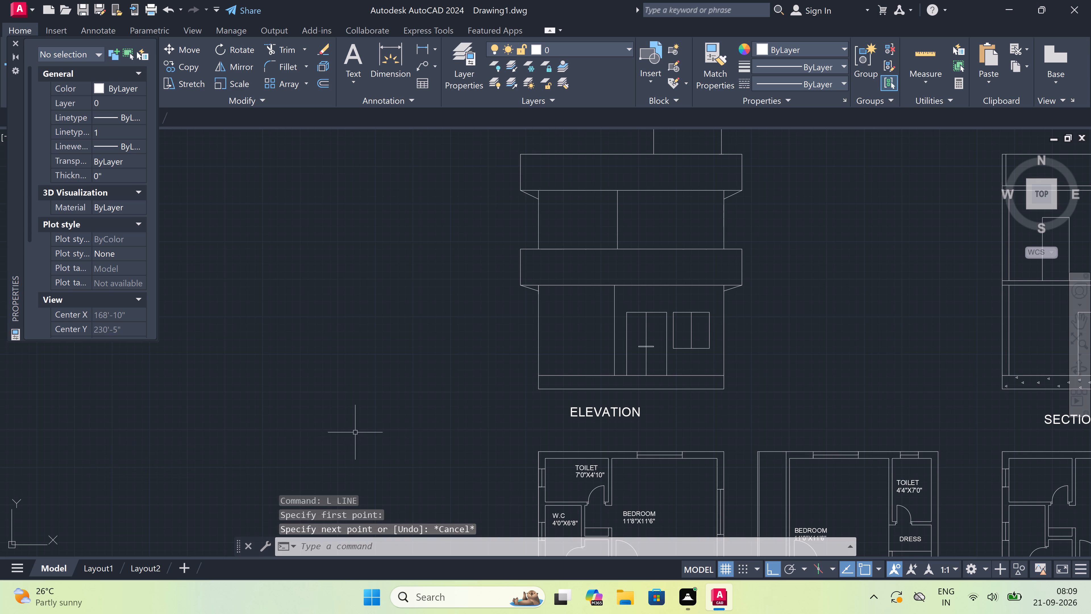
Shift the ELEVATION title horizontally to the right so it sits more centrally beneath the elevation.
left_click(588, 418)
left_click_drag(570, 407, 576, 407)
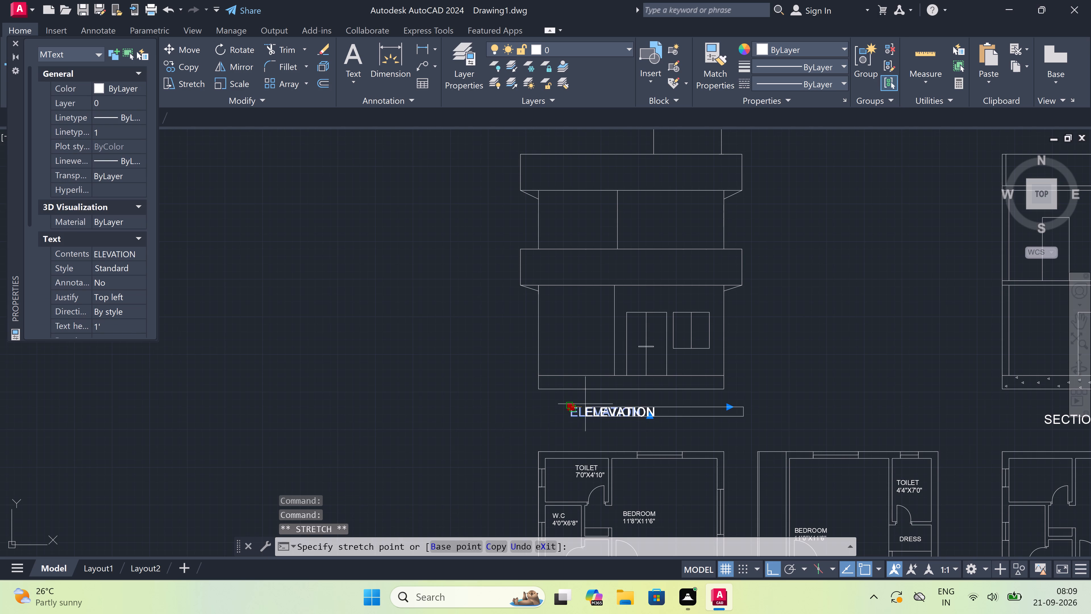
scroll(585, 404, "up", 3)
left_click(586, 404)
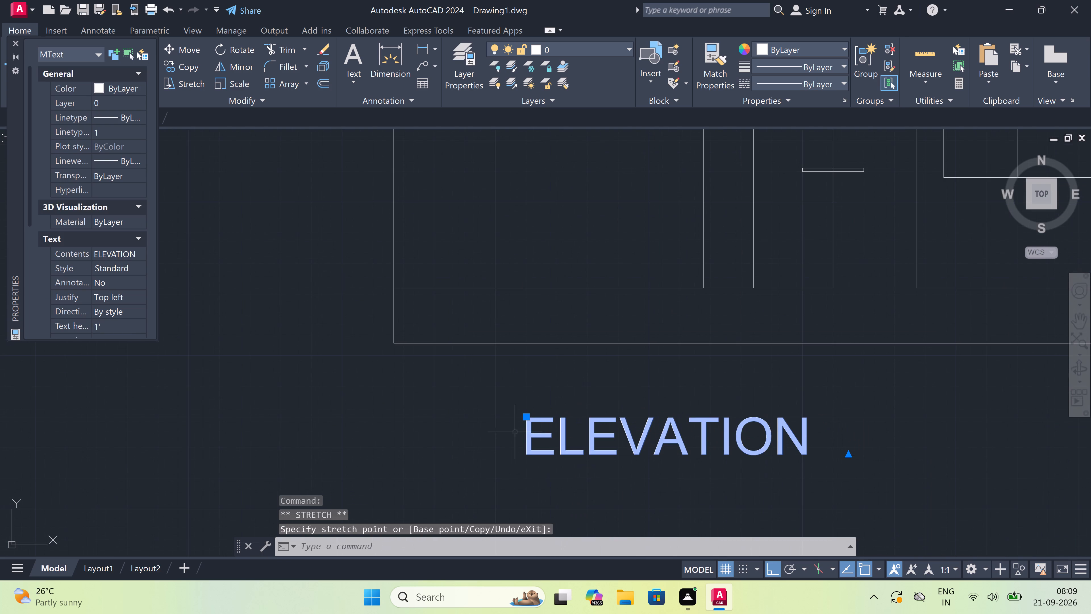
left_click(527, 416)
scroll(575, 403, "up", 4)
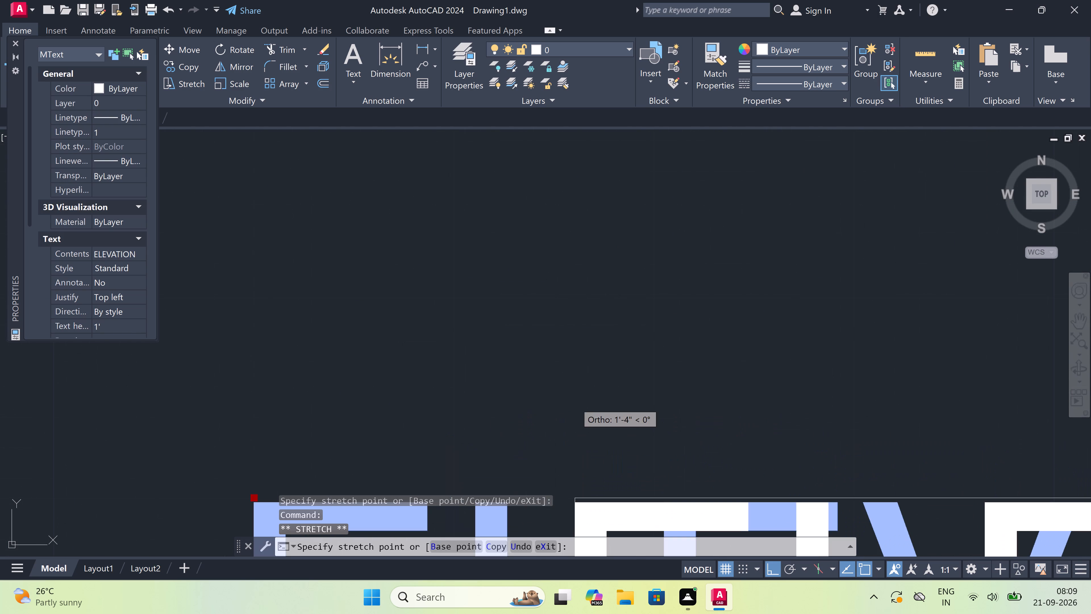
left_click(570, 492)
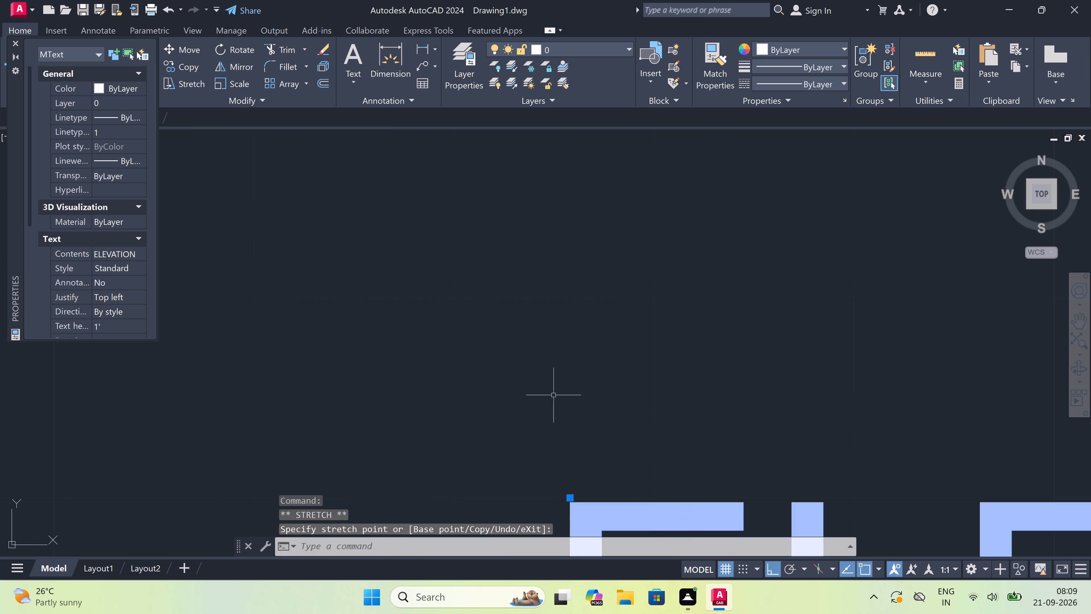
key("Escape")
Draw a horizontal underline about 8'-5" long just beneath the ELEVATION title, extending slightly past both ends of the text.
scroll(551, 394, "down", 6)
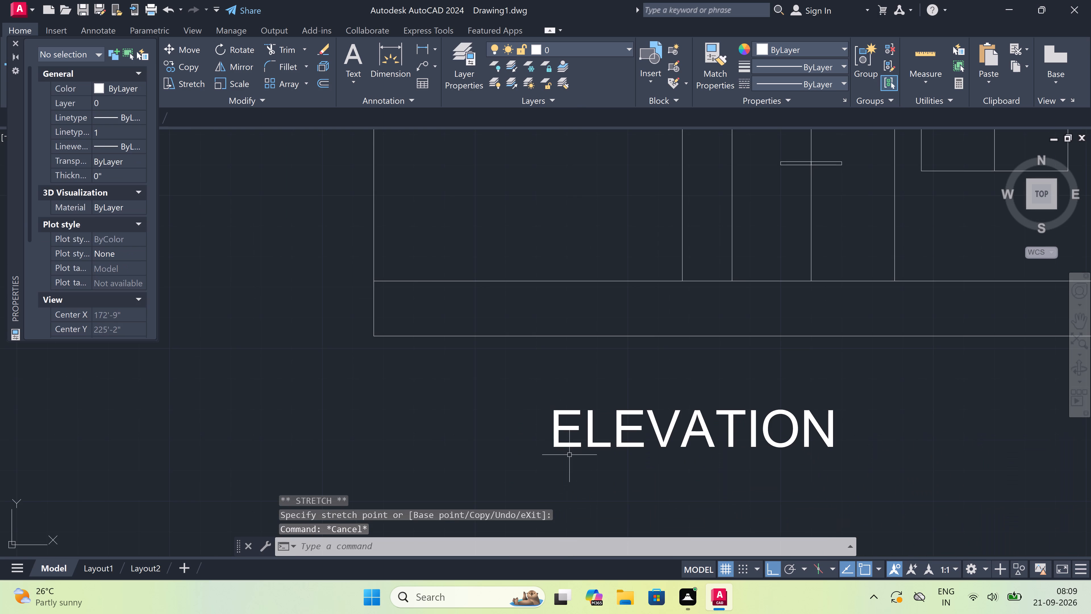
key("l")
key("space")
scroll(548, 487, "up", 3)
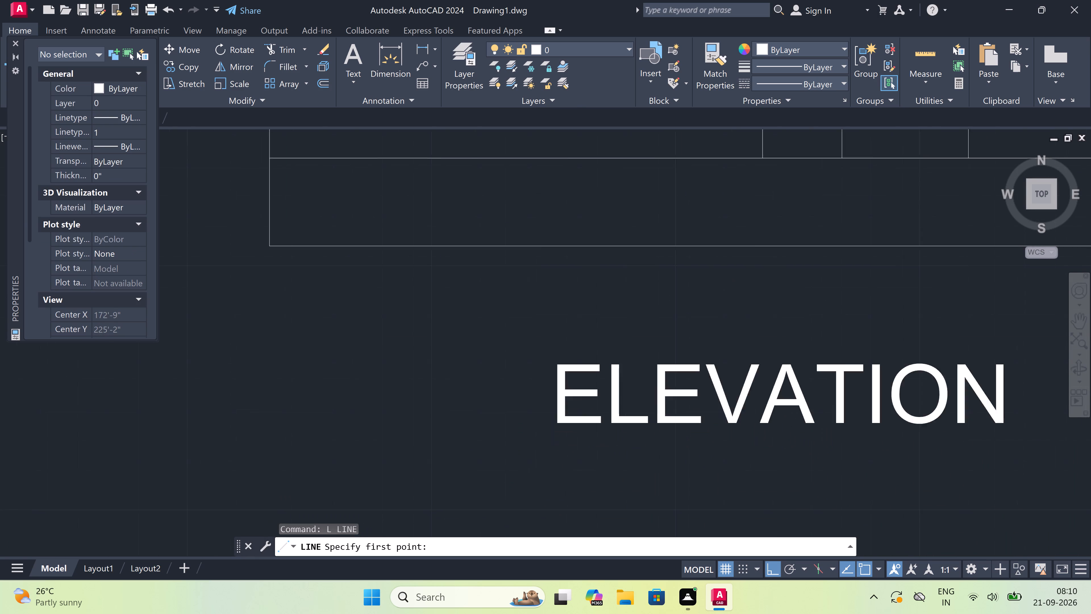
left_click(511, 387)
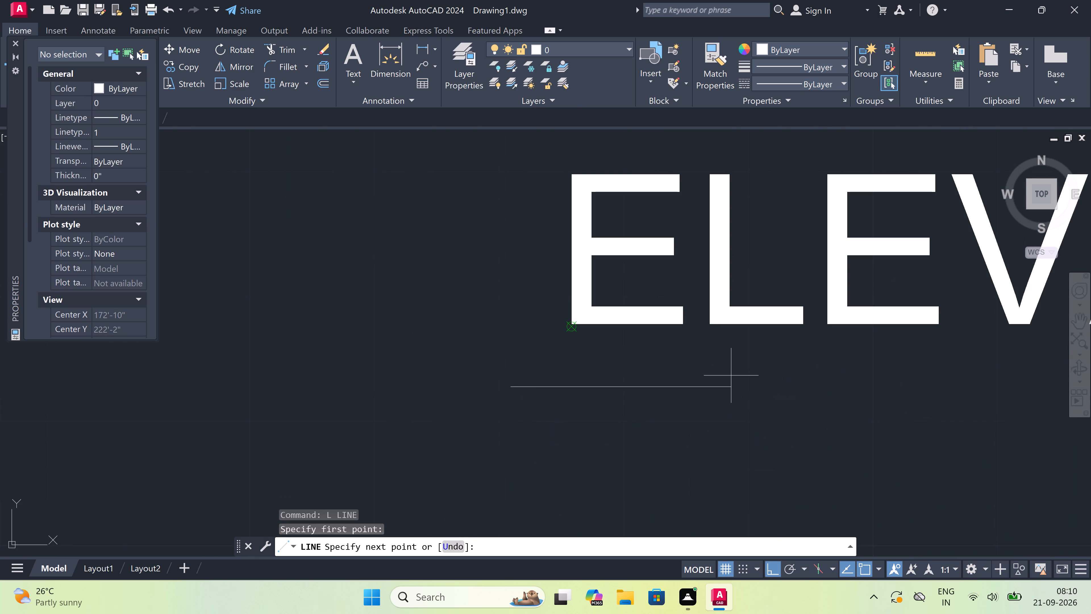
scroll(730, 377, "down", 7)
scroll(804, 376, "up", 3)
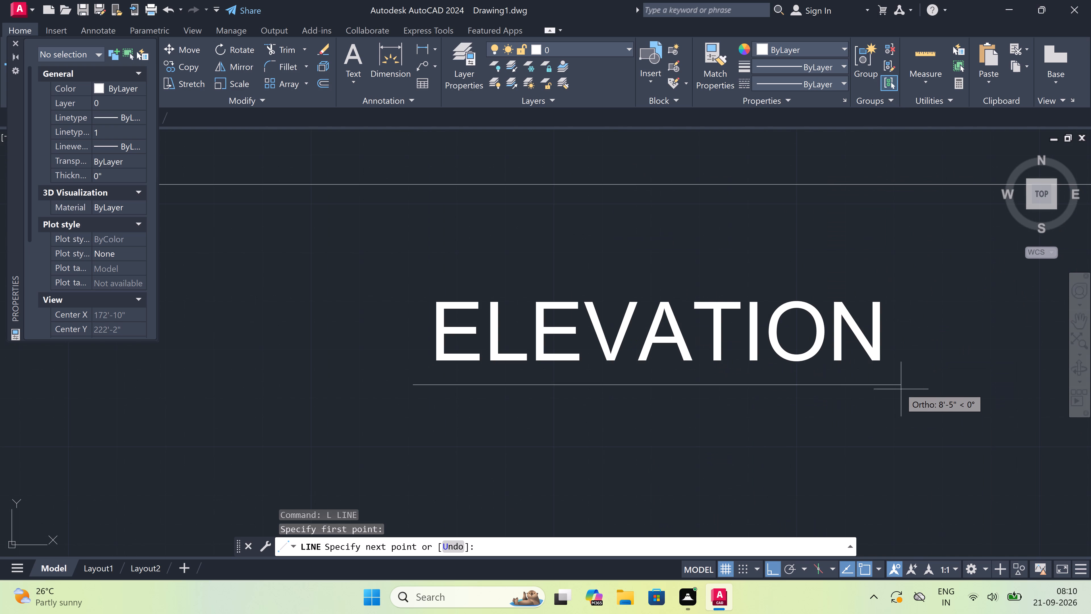
scroll(898, 385, "up", 4)
left_click(905, 380)
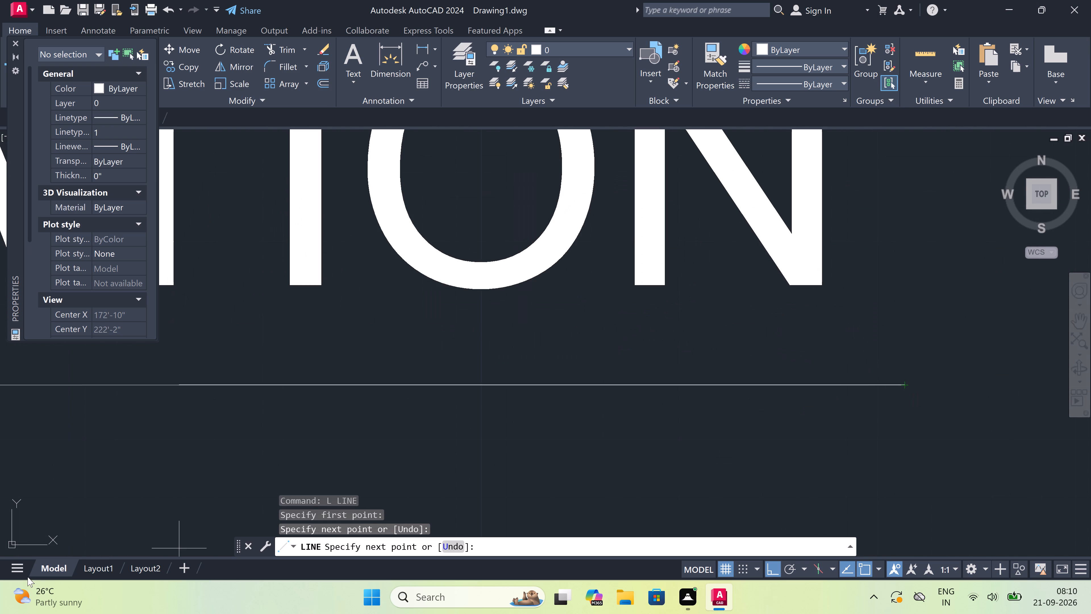
key("Escape")
Draw a horizontal underline about 9'-1" long just beneath the SECTION-AA title, extending slightly past both ends of the text.
scroll(0, 515, "down", 3)
scroll(55, 488, "down", 2)
scroll(81, 481, "down", 4)
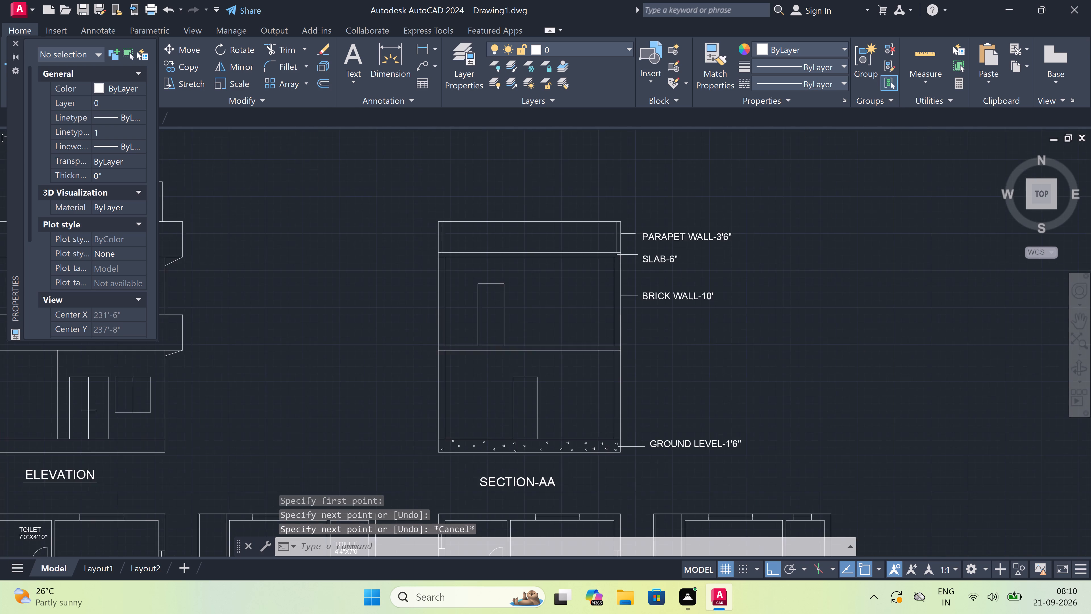
scroll(215, 437, "down", 1)
scroll(211, 470, "up", 4)
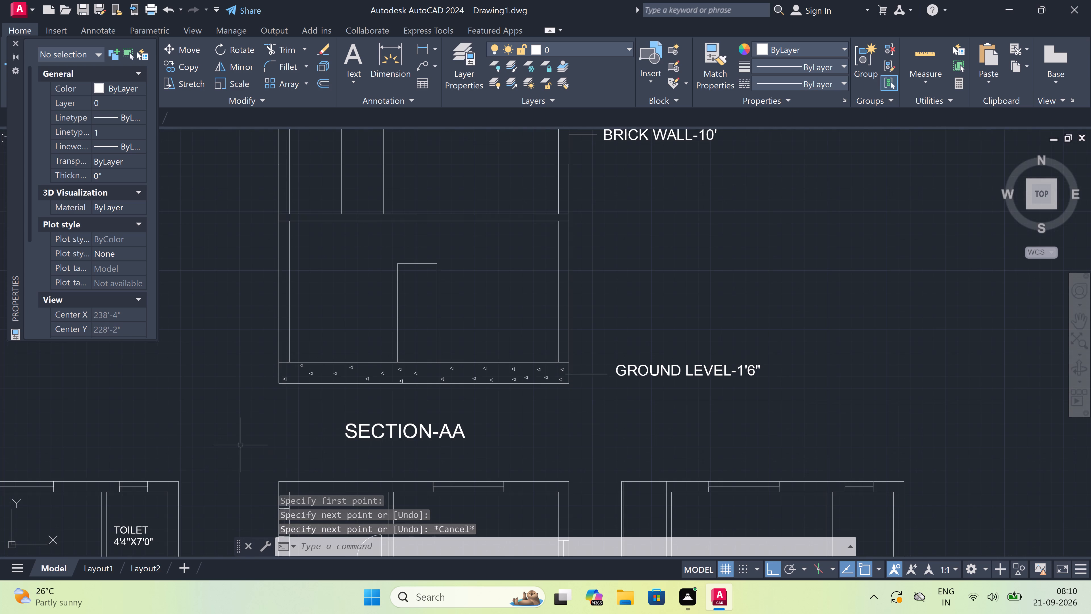
key("space")
scroll(349, 455, "up", 2)
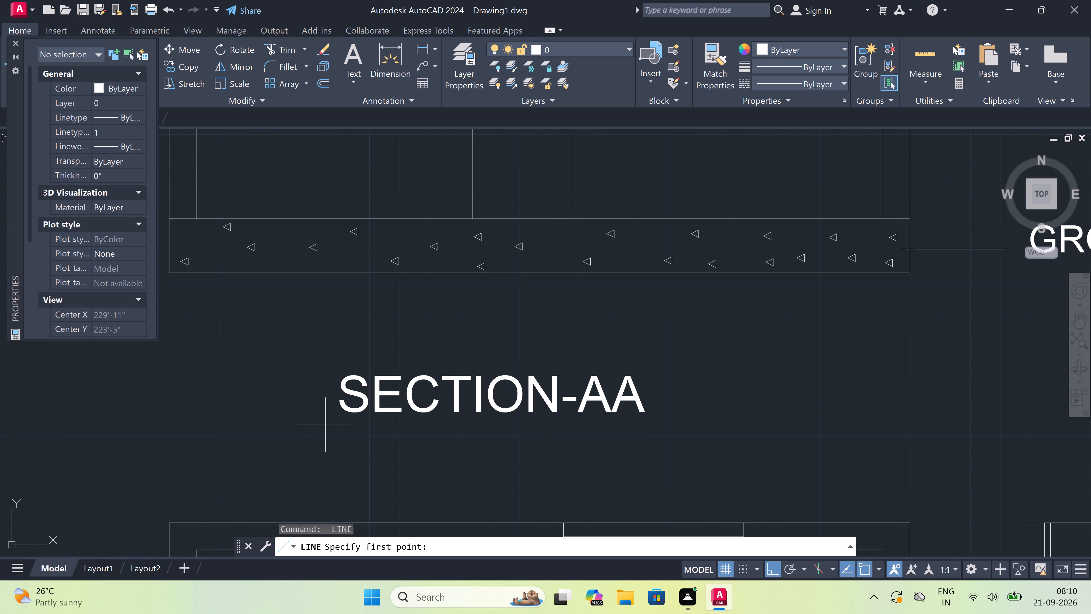
scroll(324, 424, "up", 3)
left_click(320, 417)
scroll(571, 426, "down", 3)
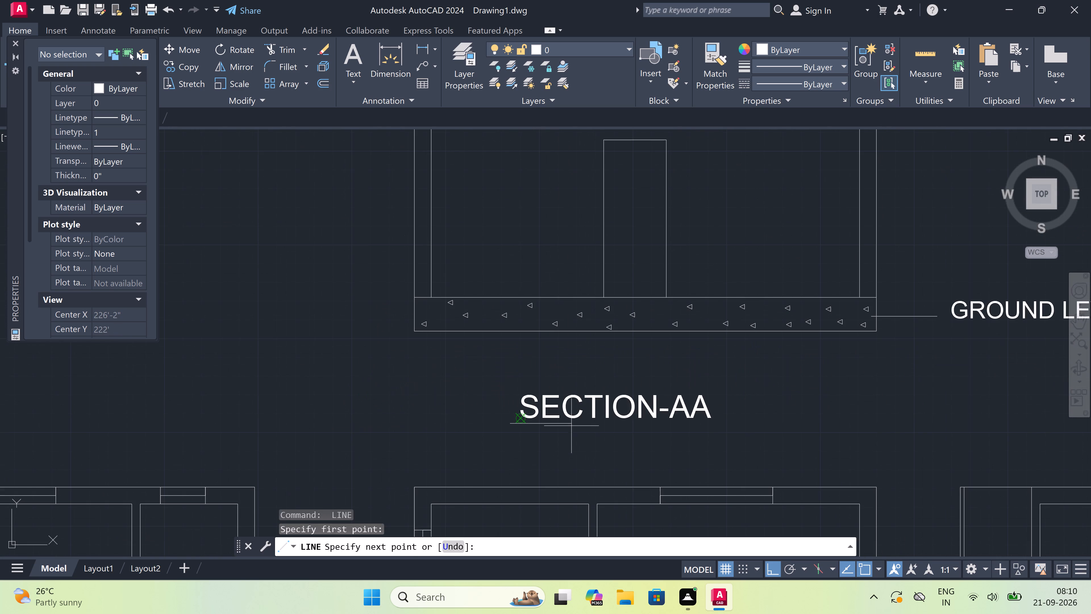
scroll(710, 420, "up", 3)
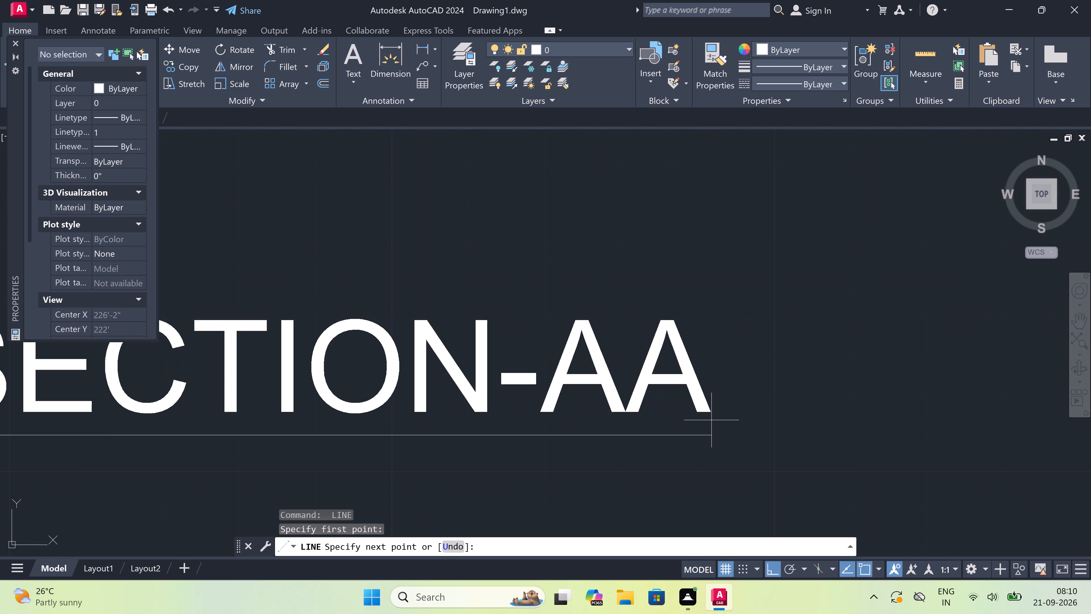
scroll(717, 427, "up", 3)
scroll(739, 458, "up", 2)
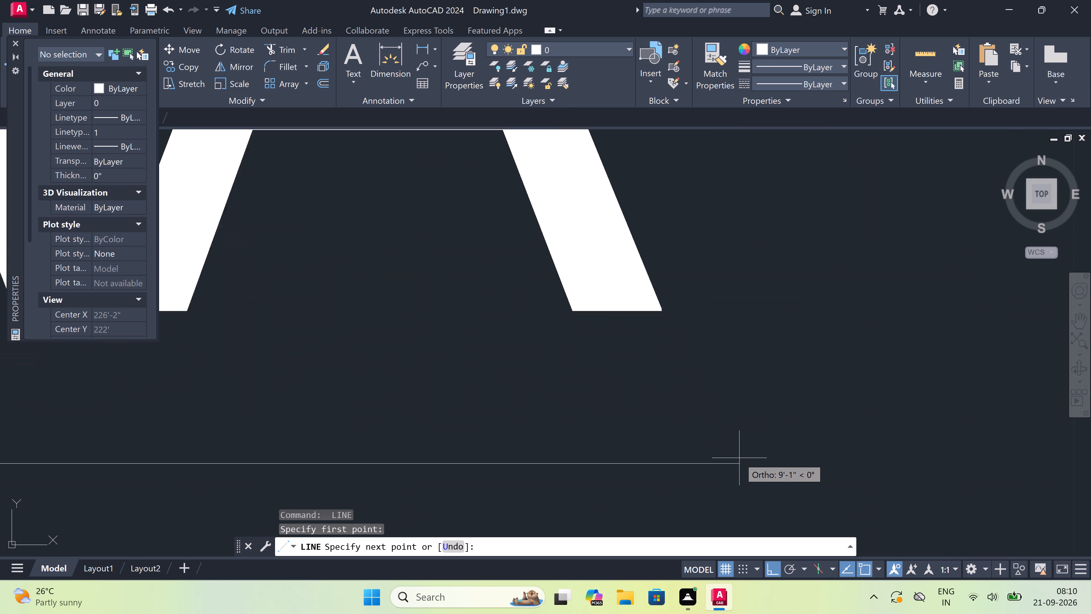
scroll(739, 458, "up", 1)
left_click_drag(741, 473, 741, 470)
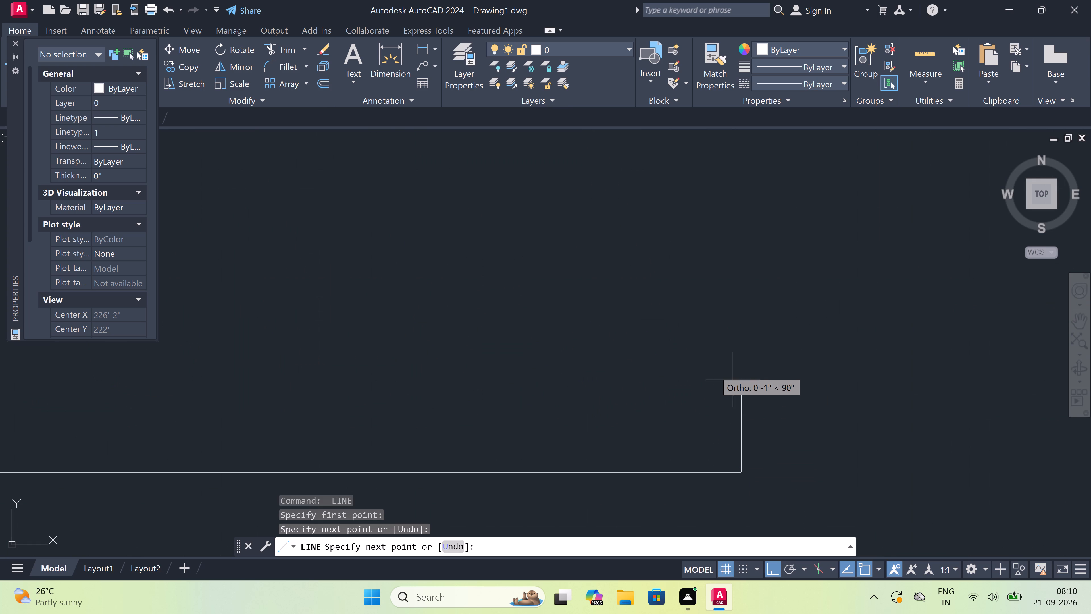
key("Escape")
Draw one rectangular border enclosing the elevation, Section-AA with its labels, and all four floor plans.
scroll(641, 361, "down", 7)
scroll(591, 354, "down", 7)
scroll(571, 340, "up", 4)
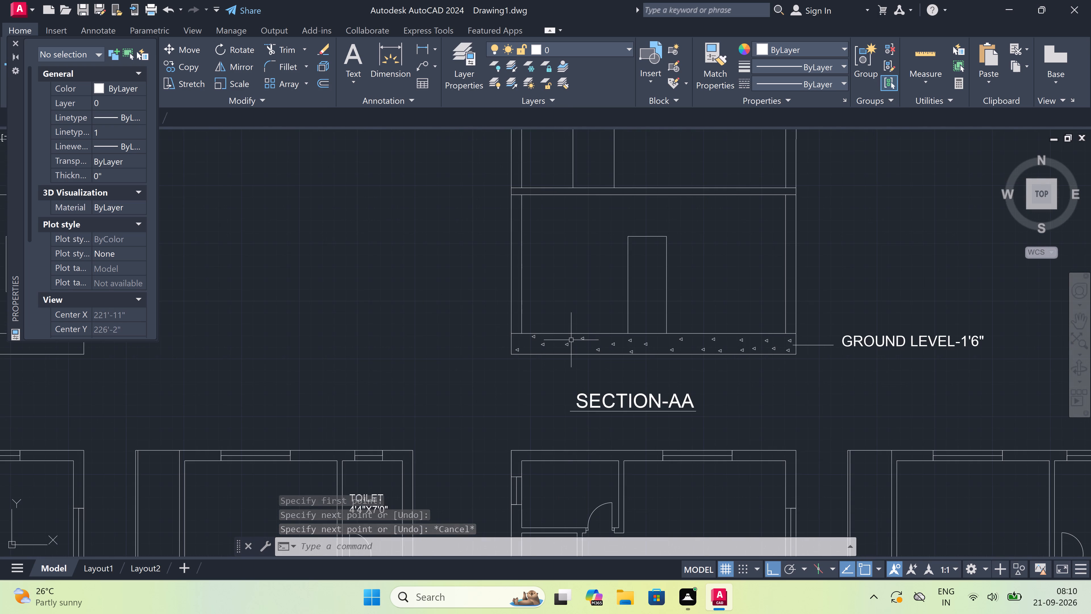
scroll(571, 340, "down", 1)
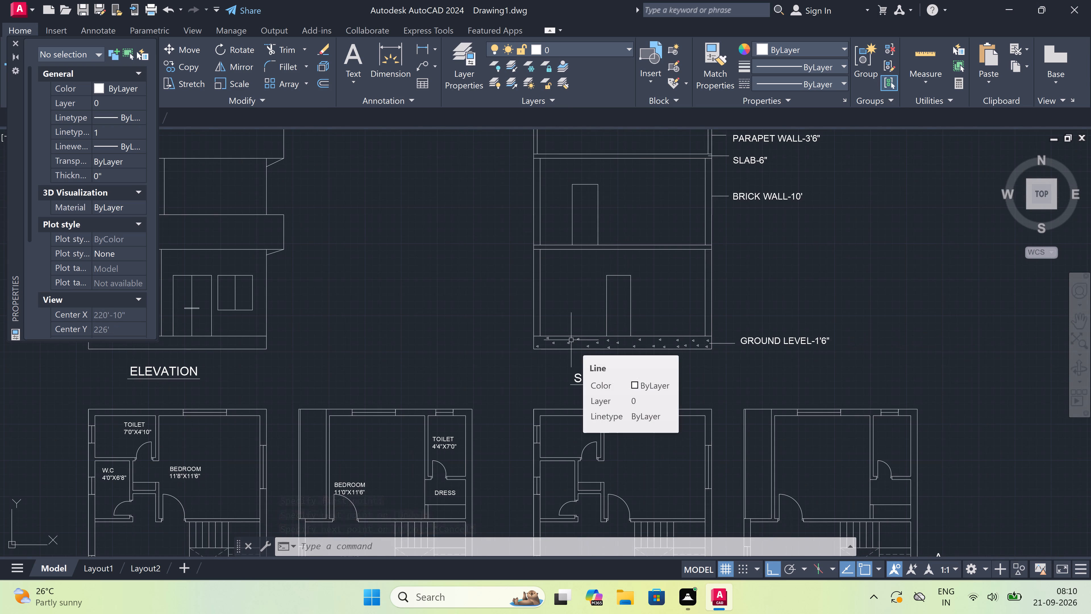
scroll(571, 340, "down", 3)
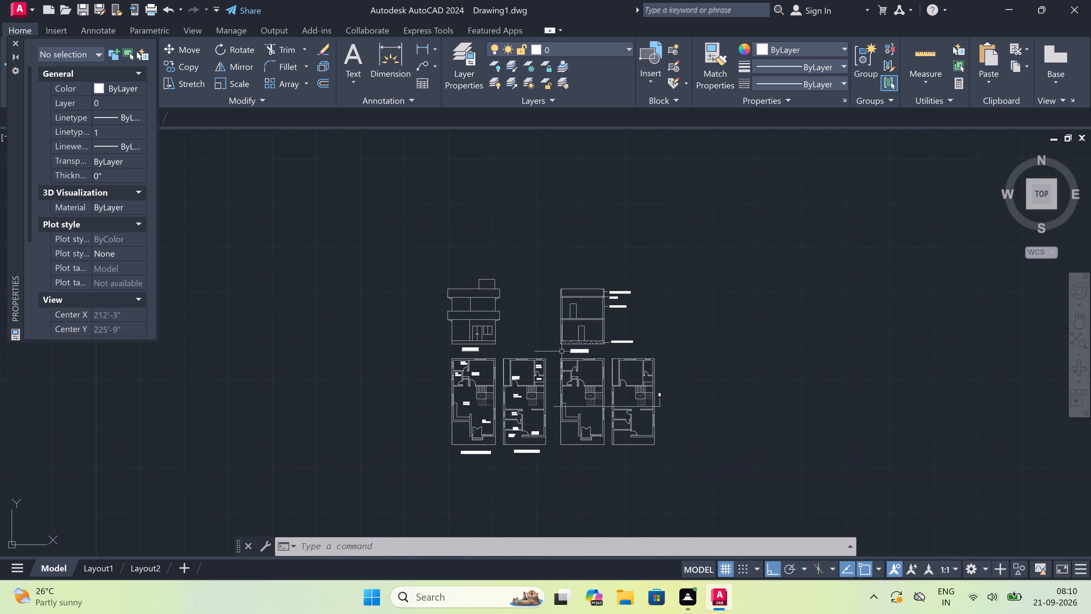
type("REC")
key("space")
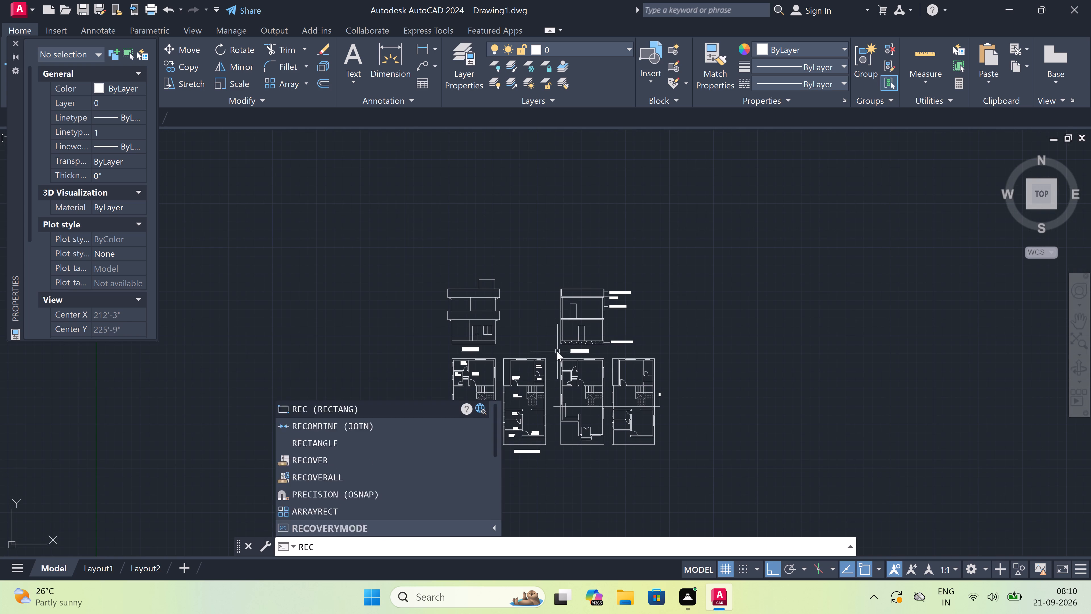
left_click(433, 273)
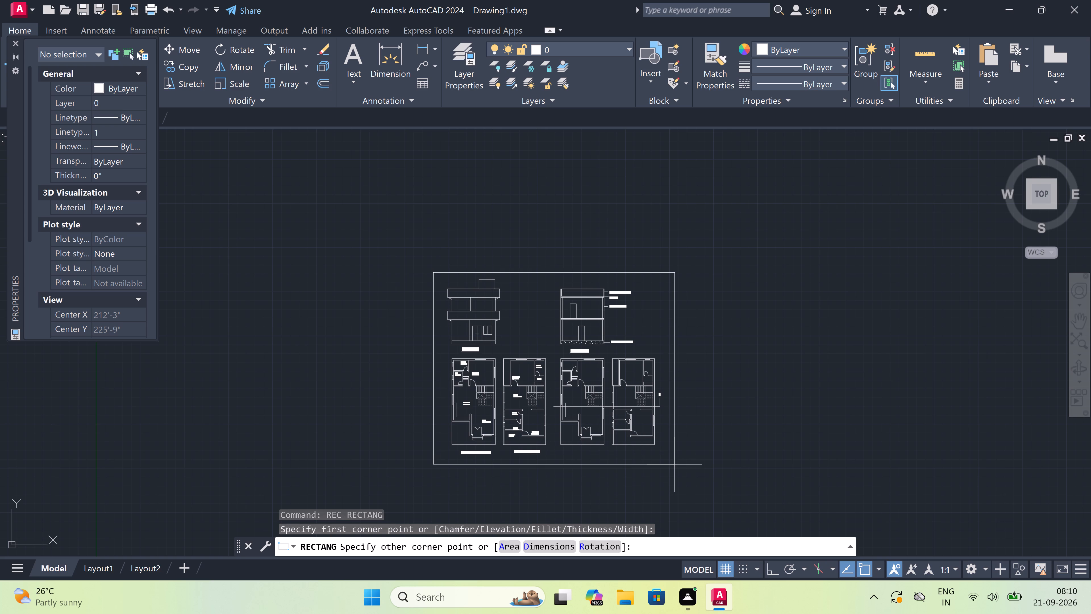
left_click(674, 464)
Draw a horizontal underline about 14'-5" long just beneath the GROUND FLOOR PLAN title, extending slightly past both ends of the text.
scroll(651, 467, "down", 1)
scroll(460, 503, "up", 2)
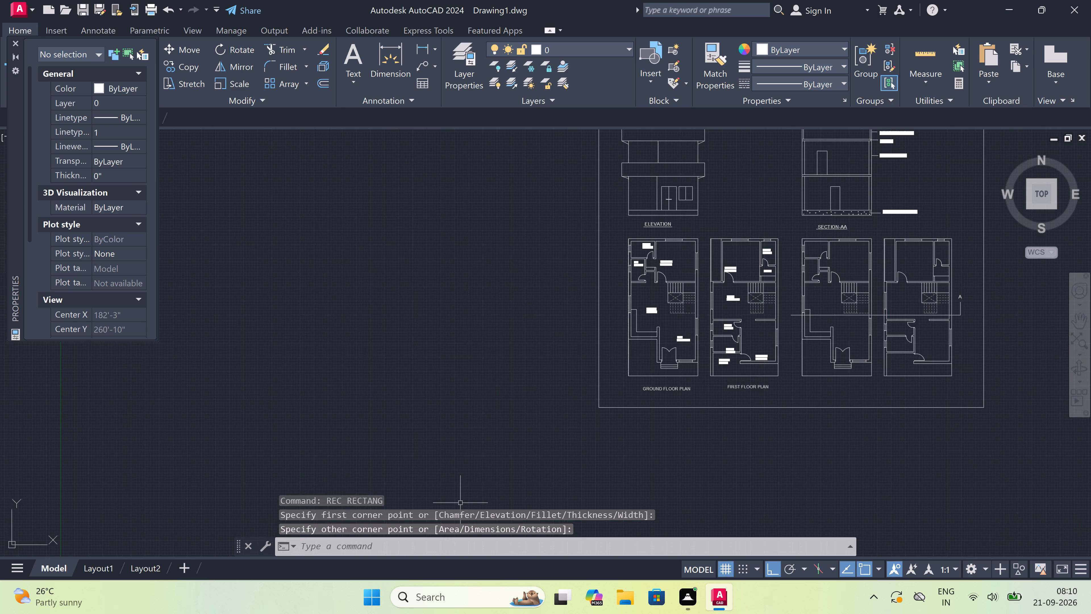
key("l")
key("space")
scroll(657, 405, "up", 2)
scroll(623, 381, "up", 3)
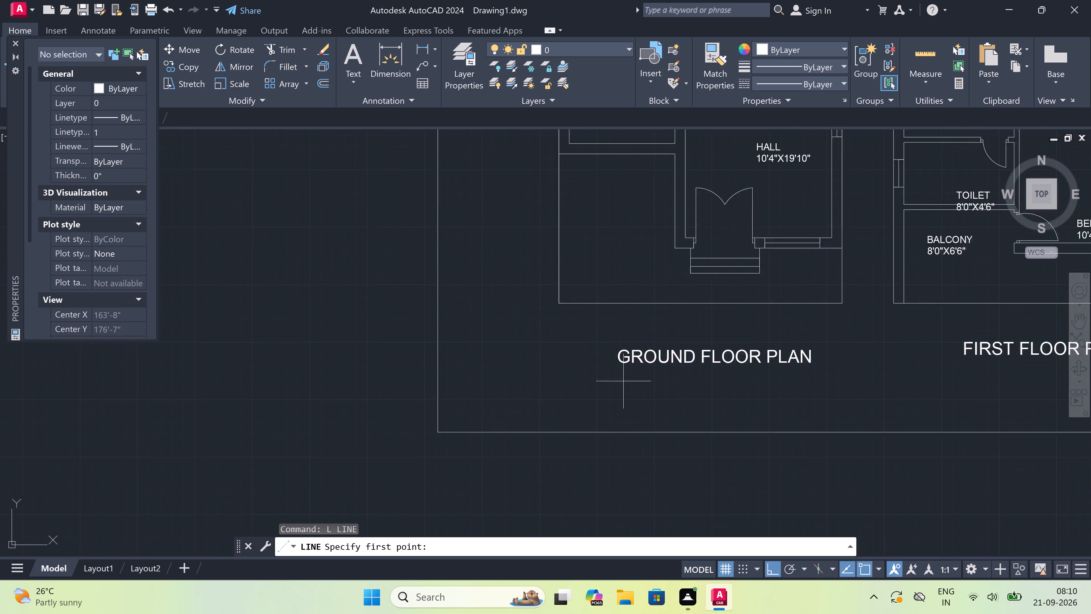
scroll(620, 377, "up", 2)
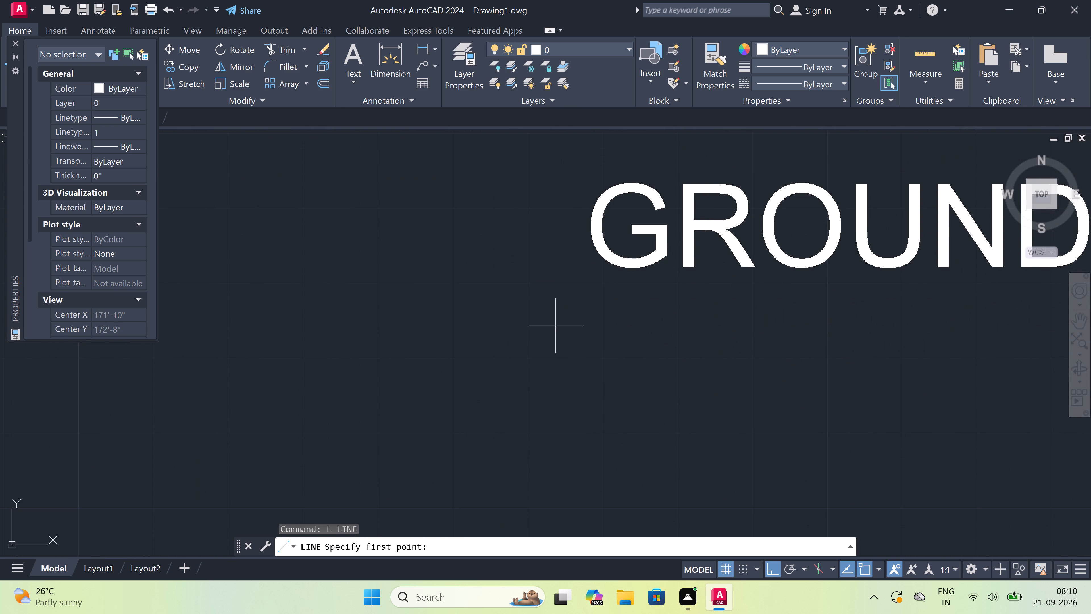
scroll(586, 301, "up", 1)
left_click_drag(556, 316, 559, 316)
scroll(790, 308, "down", 1)
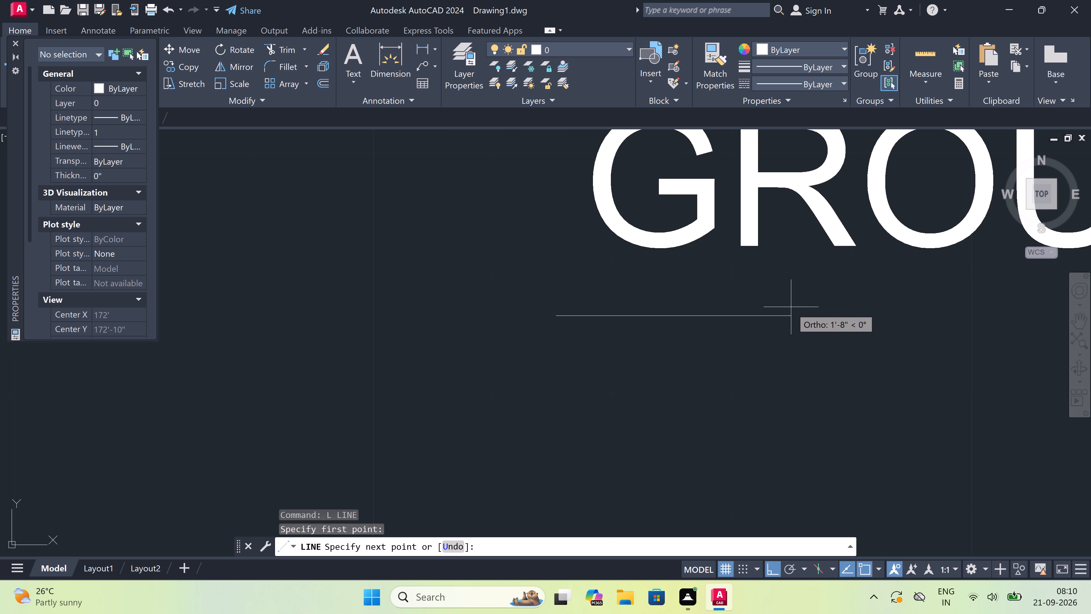
scroll(790, 308, "down", 3)
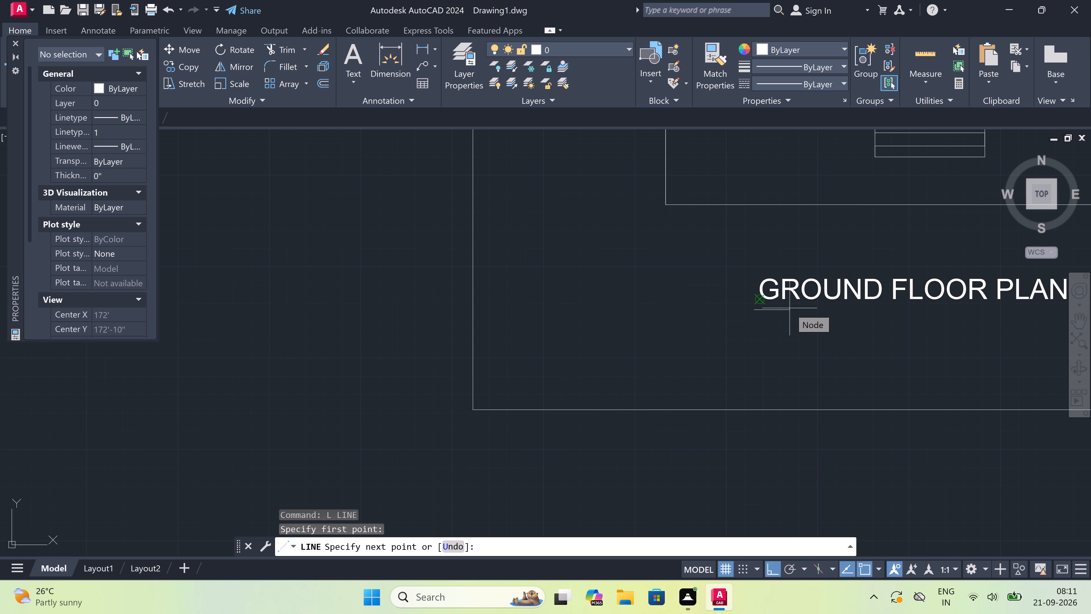
scroll(663, 367, "down", 4)
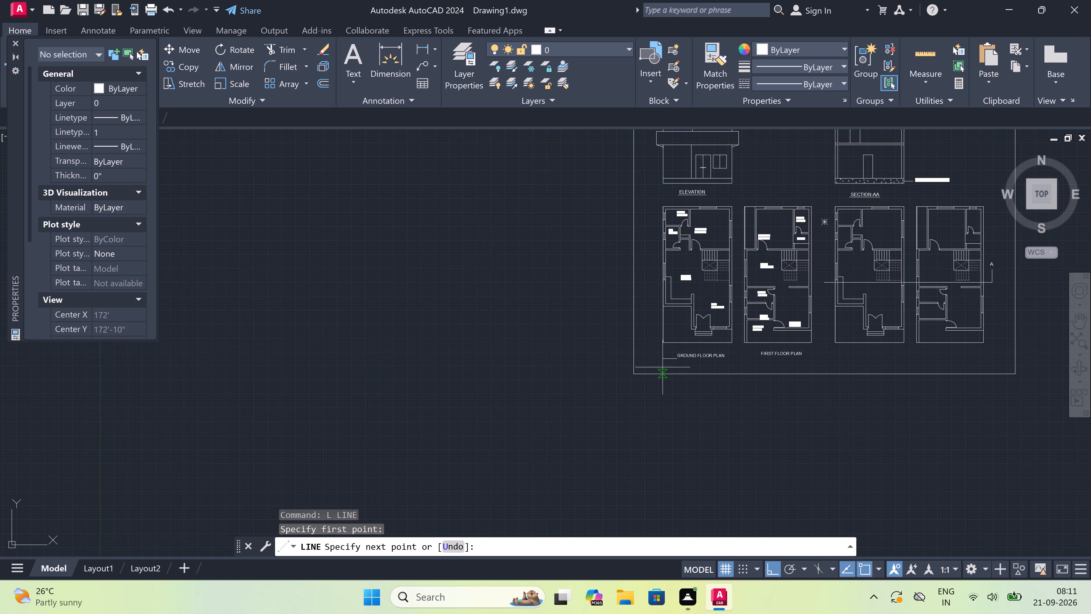
scroll(724, 348, "up", 4)
scroll(729, 410, "up", 4)
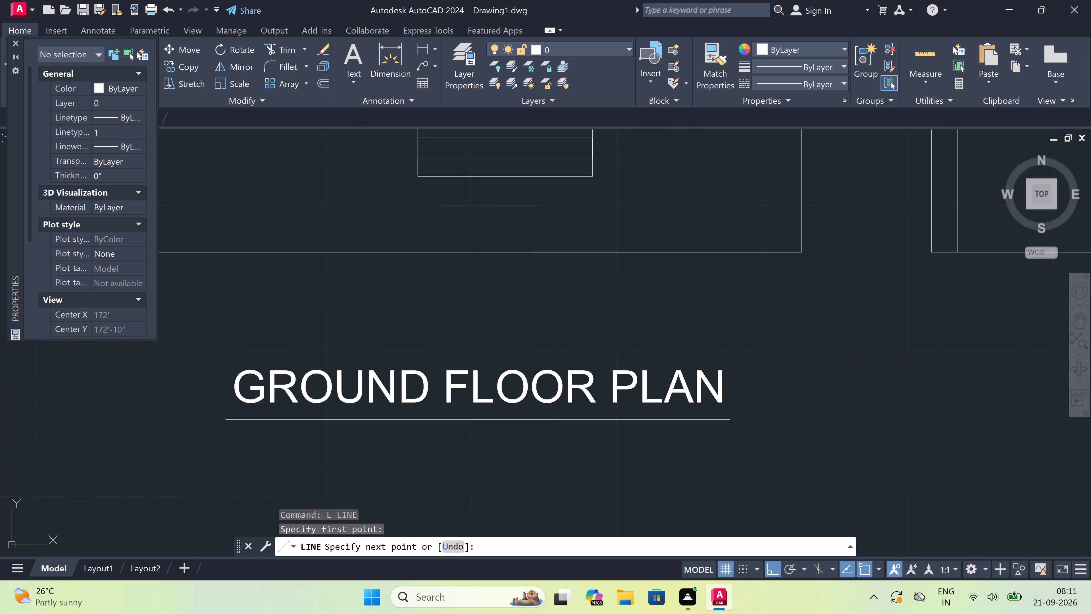
scroll(728, 456, "up", 3)
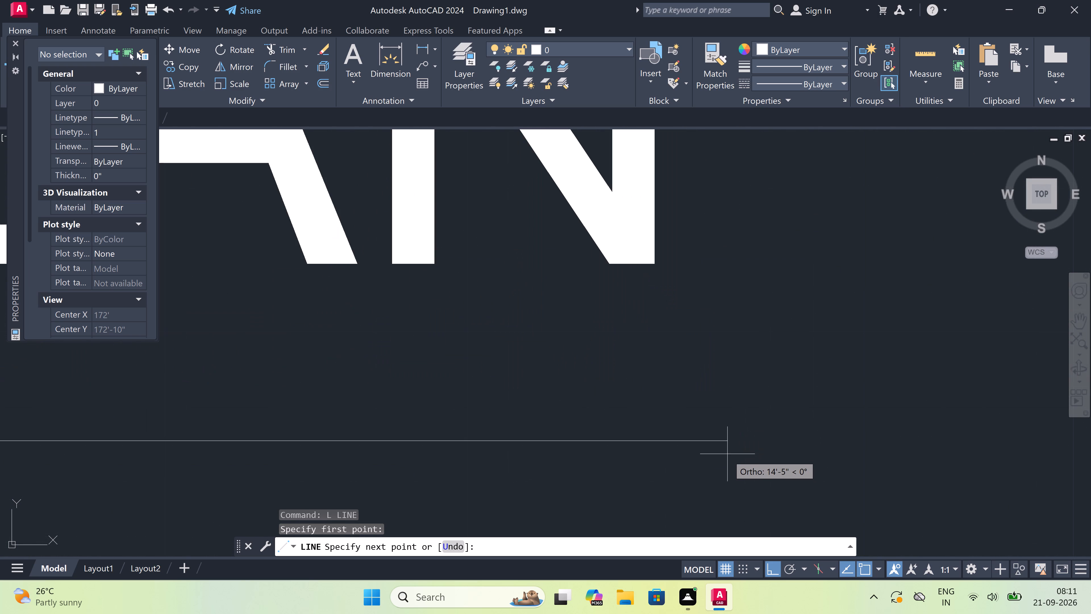
left_click(723, 443)
key("Escape")
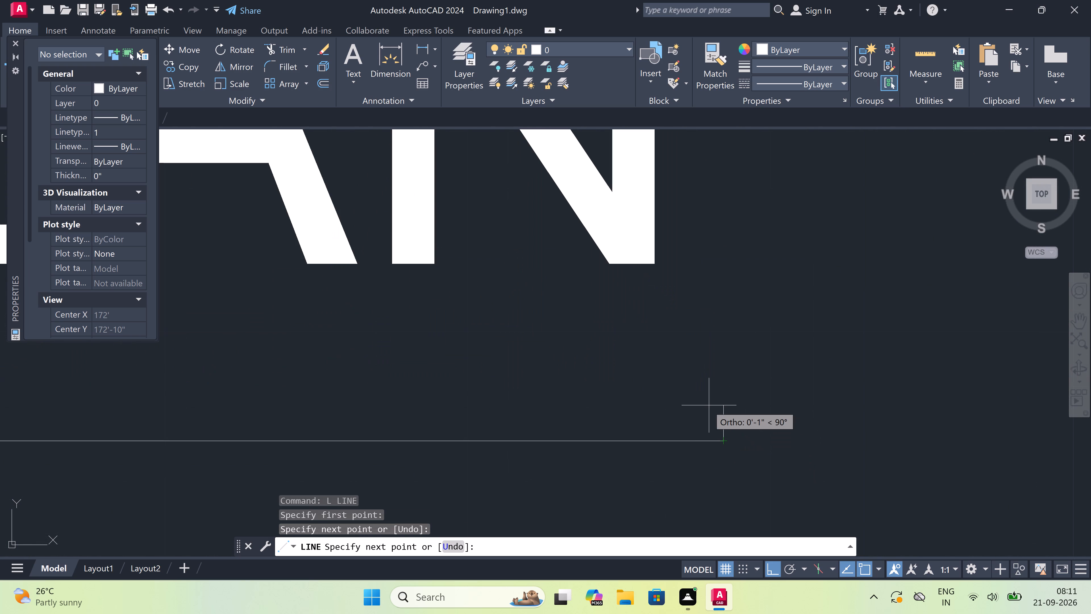
Draw a horizontal underline about 12'-11" long just beneath the FIRST FLOOR PLAN title, extending slightly past both ends of the text.
scroll(678, 413, "down", 3)
scroll(633, 429, "down", 6)
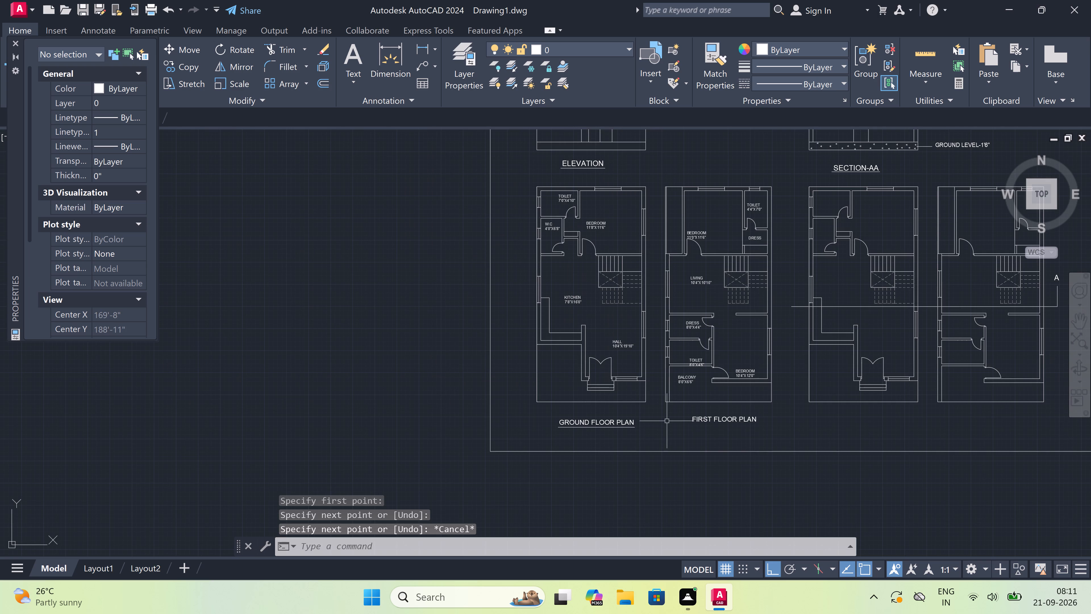
scroll(684, 420, "up", 3)
key("space")
scroll(721, 423, "up", 2)
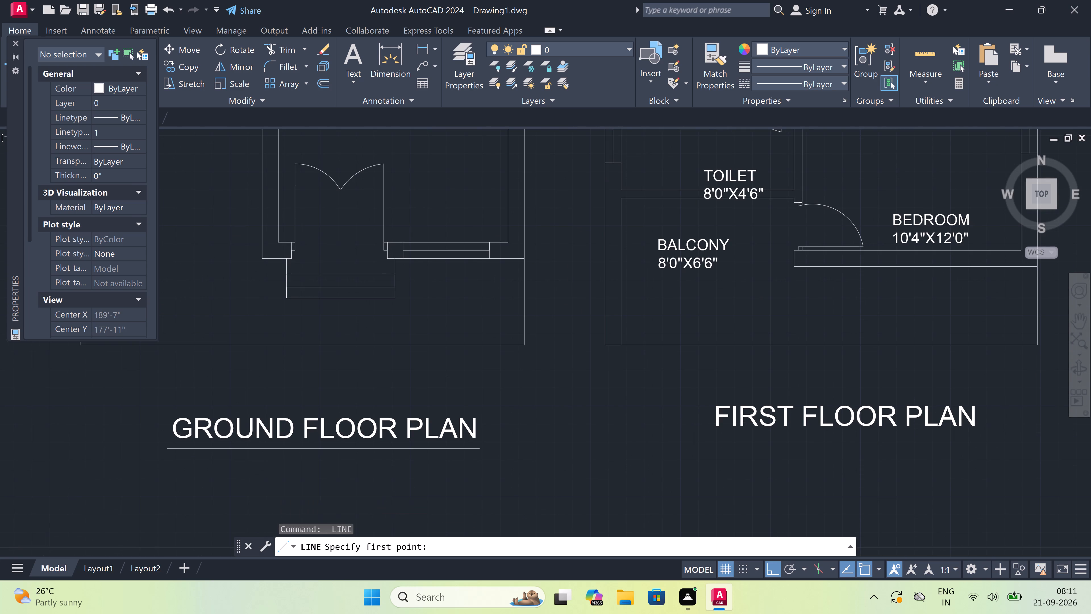
scroll(696, 448, "up", 3)
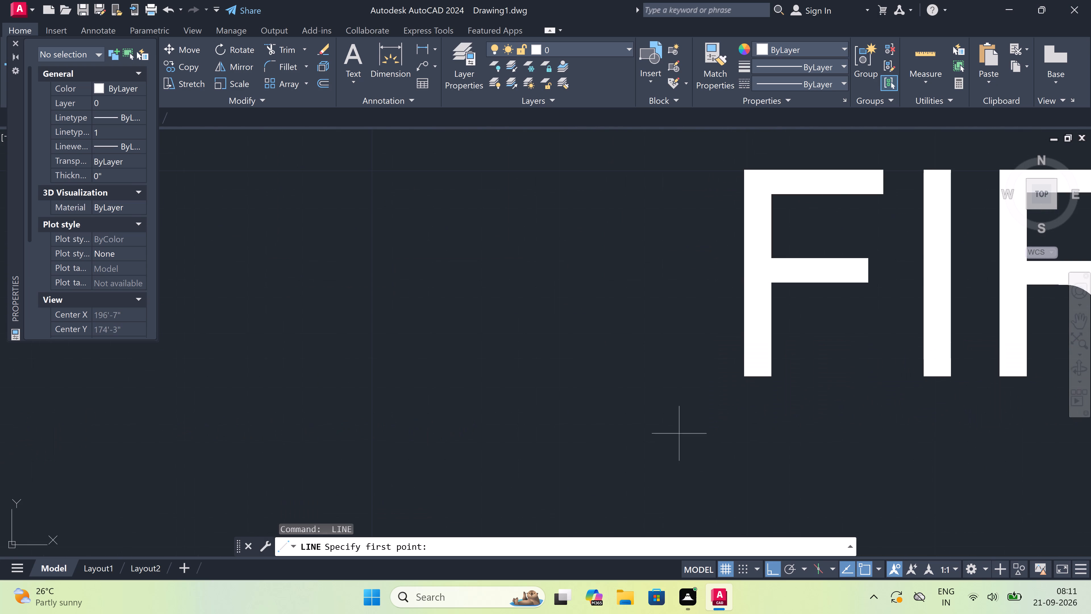
left_click_drag(674, 430, 689, 430)
scroll(883, 385, "down", 8)
scroll(917, 385, "up", 3)
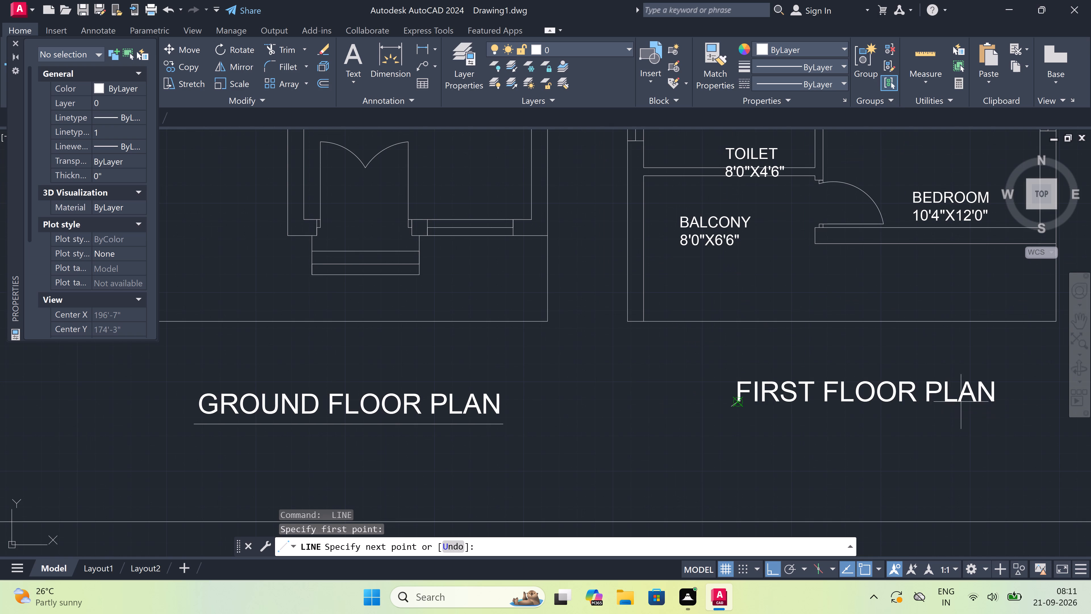
scroll(1013, 406, "up", 4)
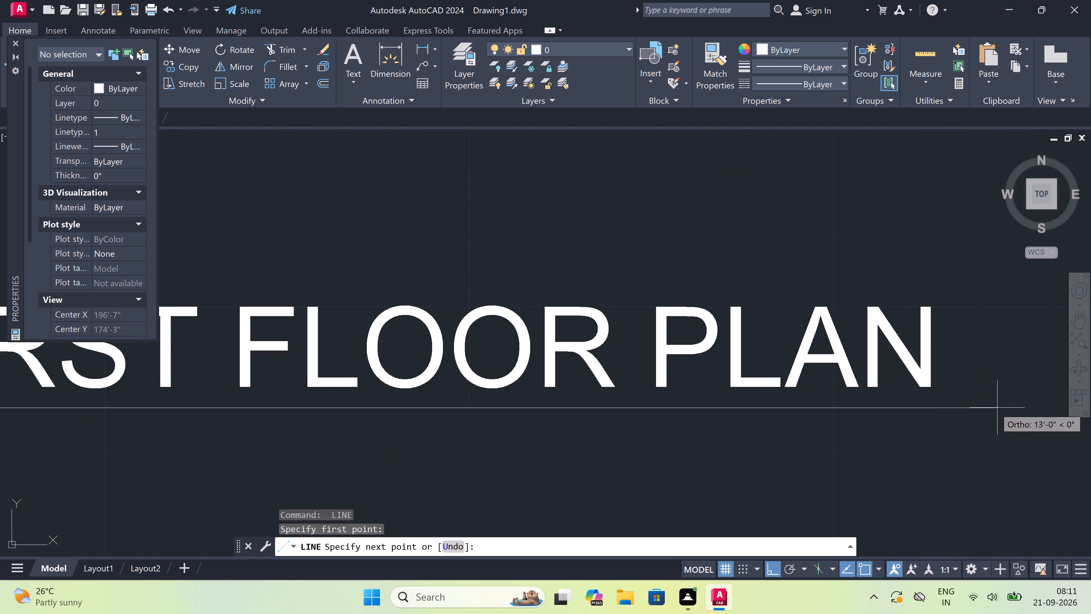
scroll(991, 415, "up", 3)
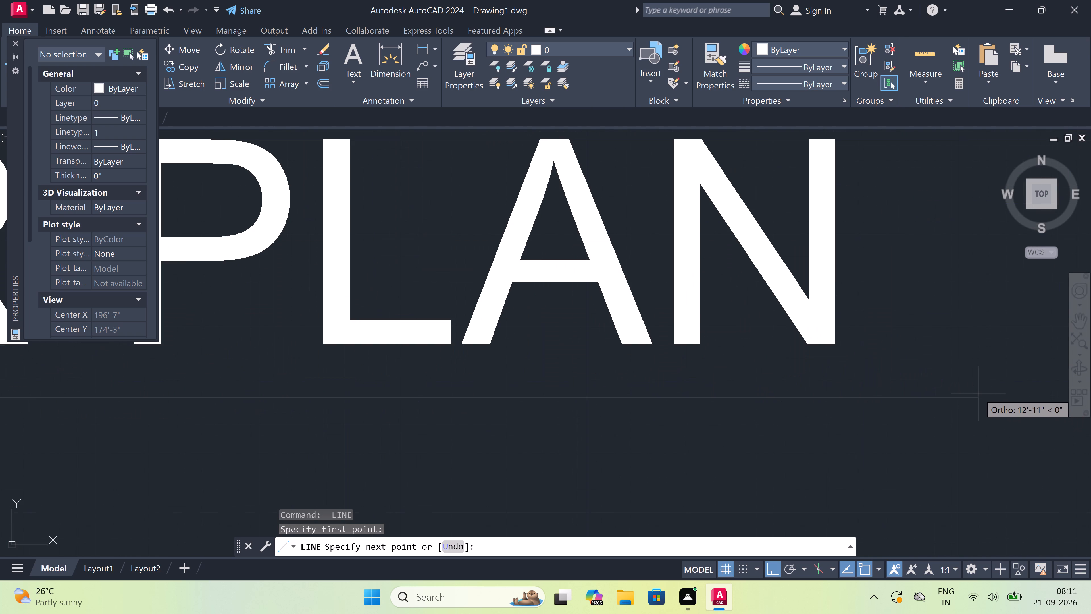
left_click(978, 393)
key("Escape")
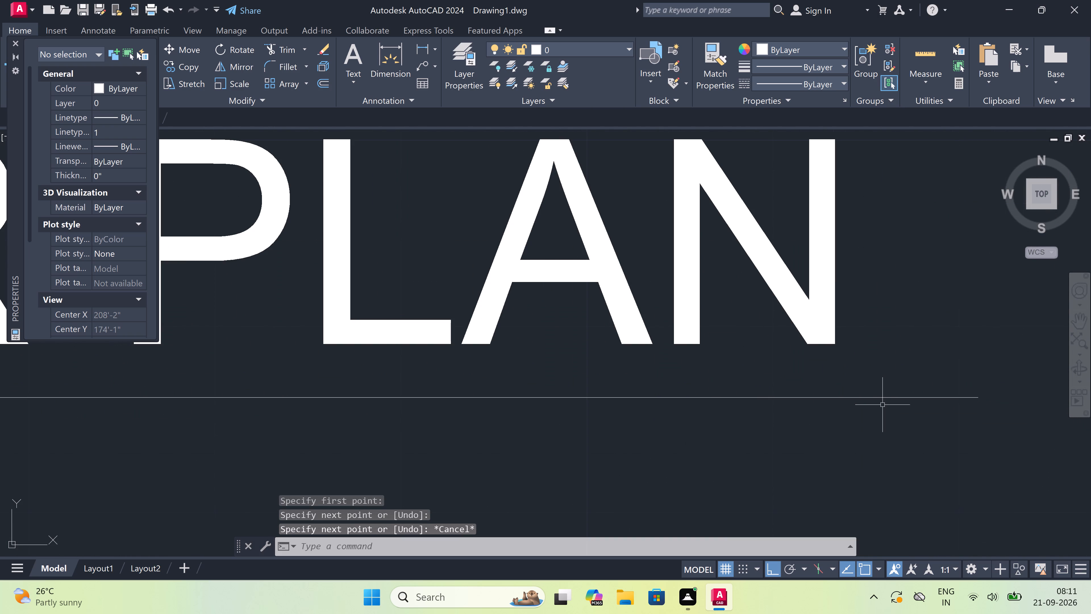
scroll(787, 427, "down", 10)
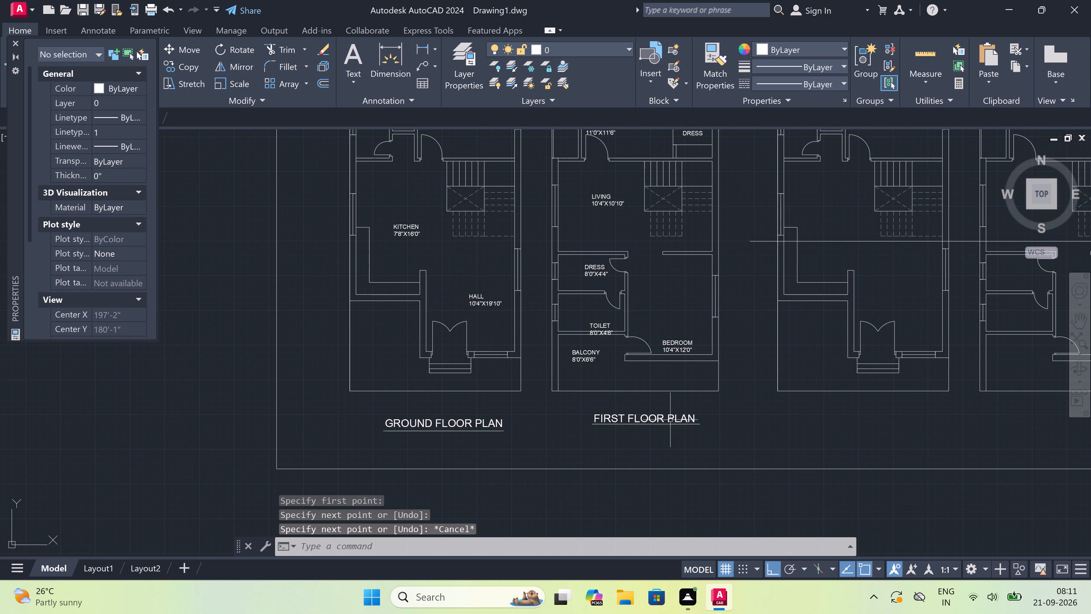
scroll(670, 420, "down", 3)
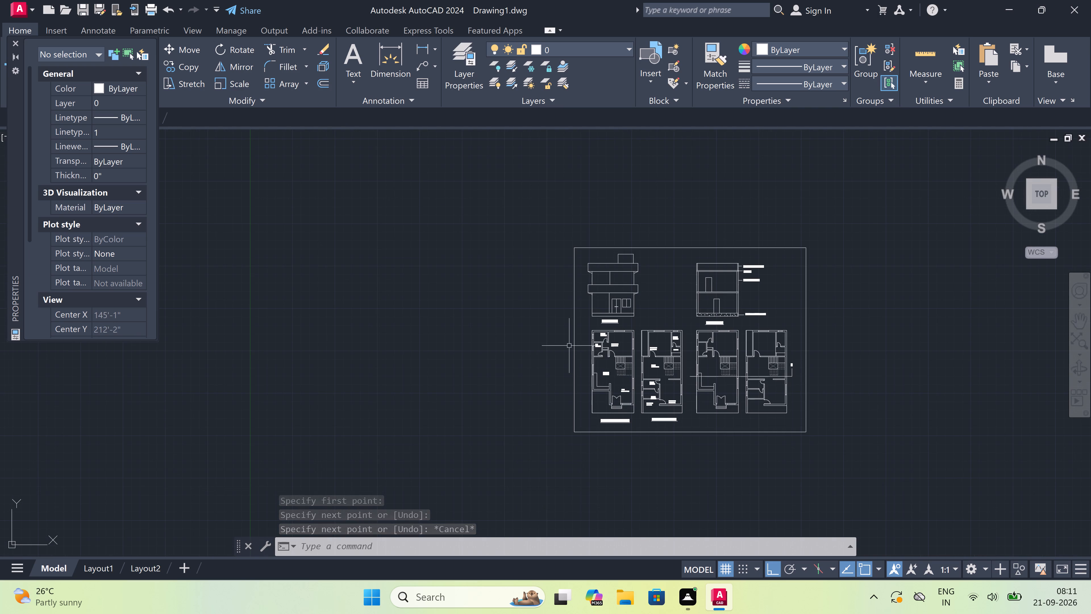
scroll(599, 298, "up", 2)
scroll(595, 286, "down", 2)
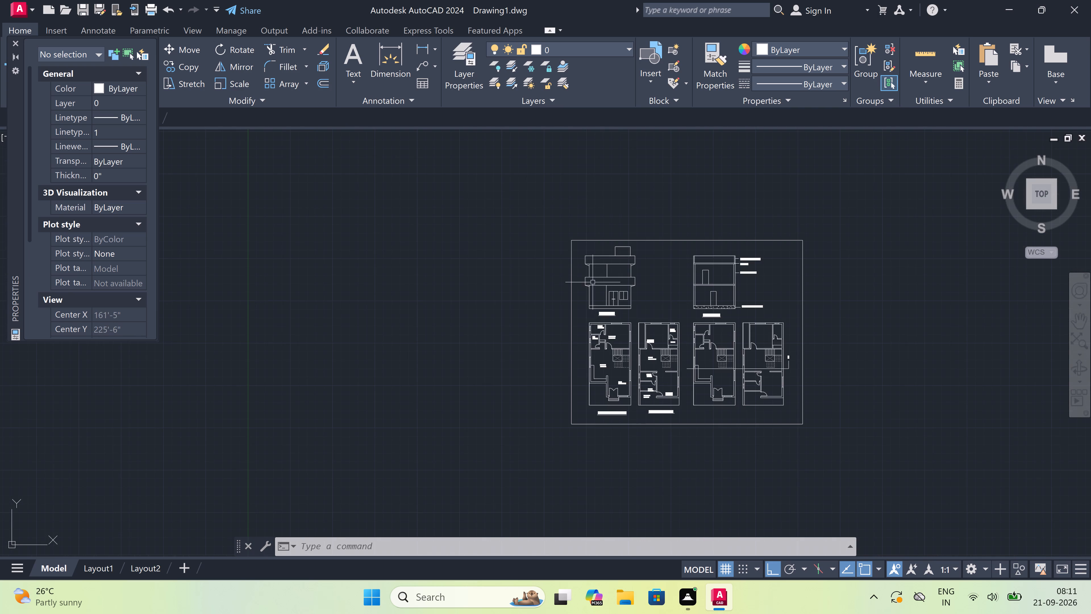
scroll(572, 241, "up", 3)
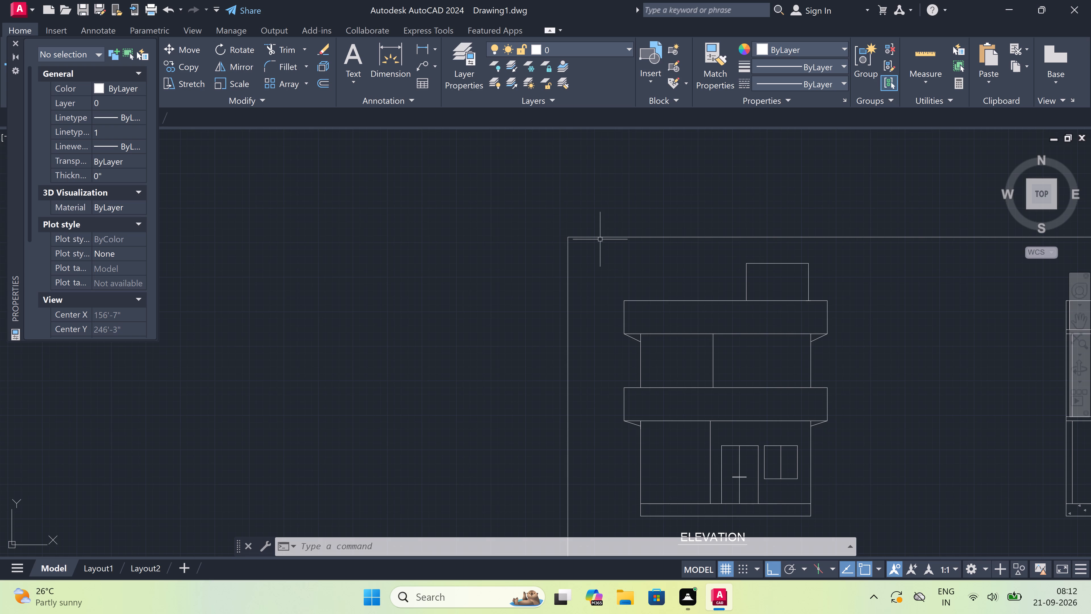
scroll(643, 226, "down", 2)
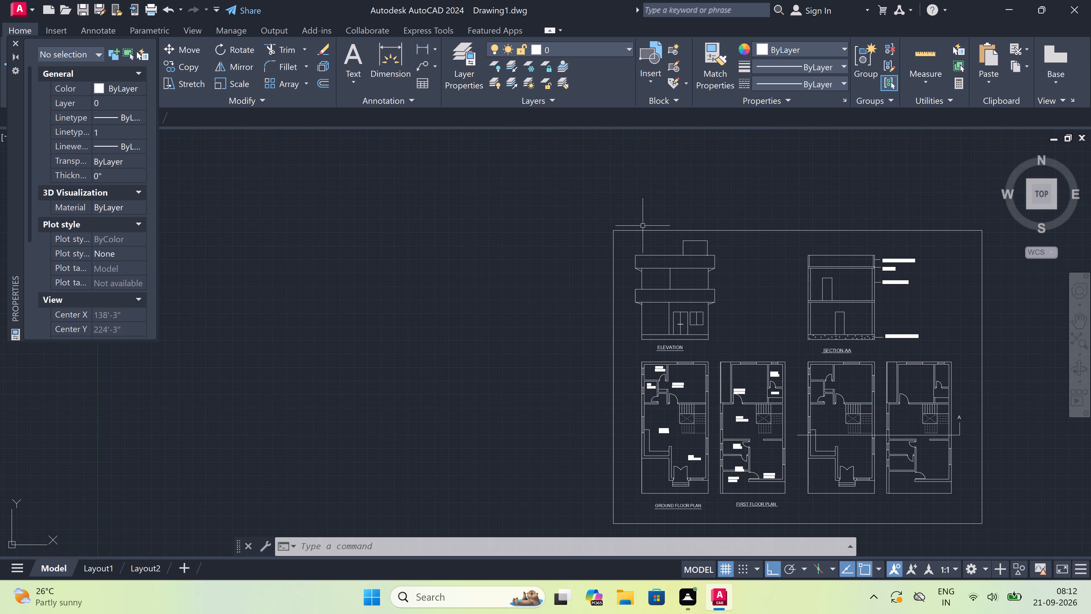
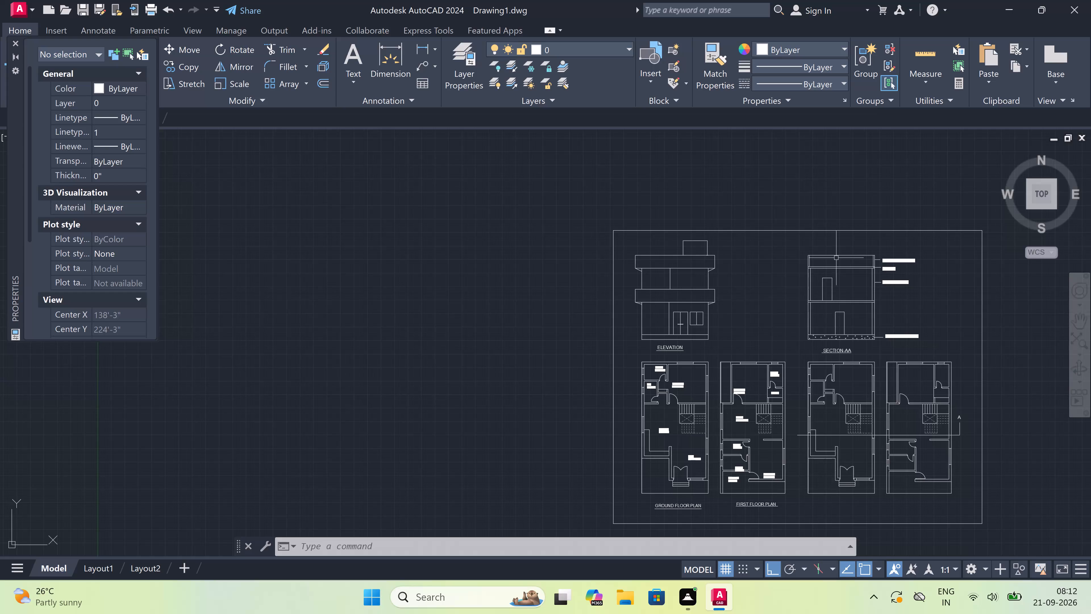
Draw two horizontal brick joints across Section-AA's left ground-floor wall, just above the base, linked by a centred vertical joint about 6" high.
scroll(854, 229, "up", 3)
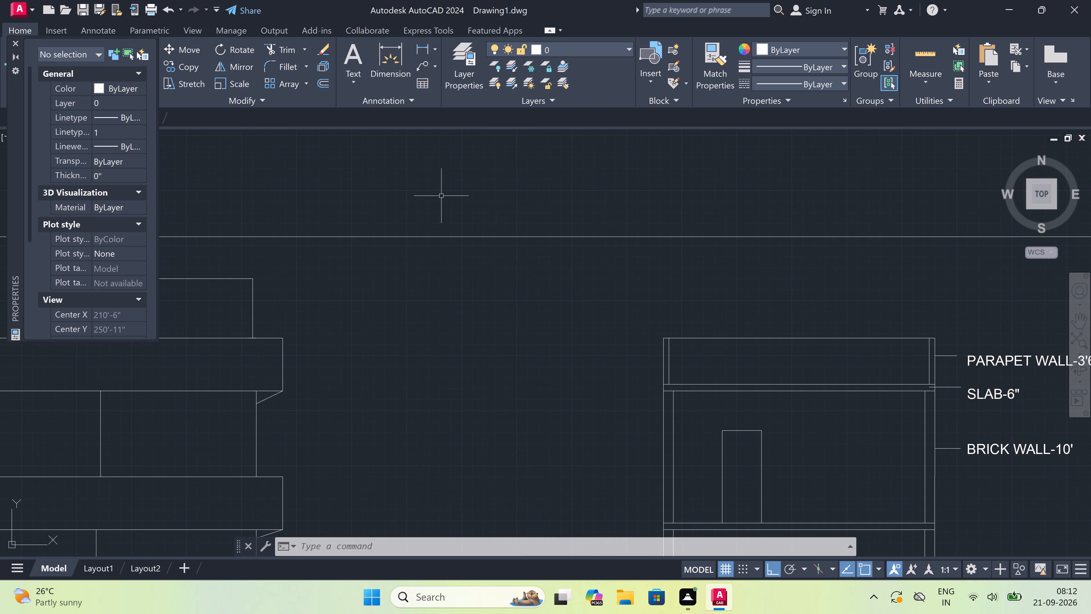
scroll(456, 226, "down", 3)
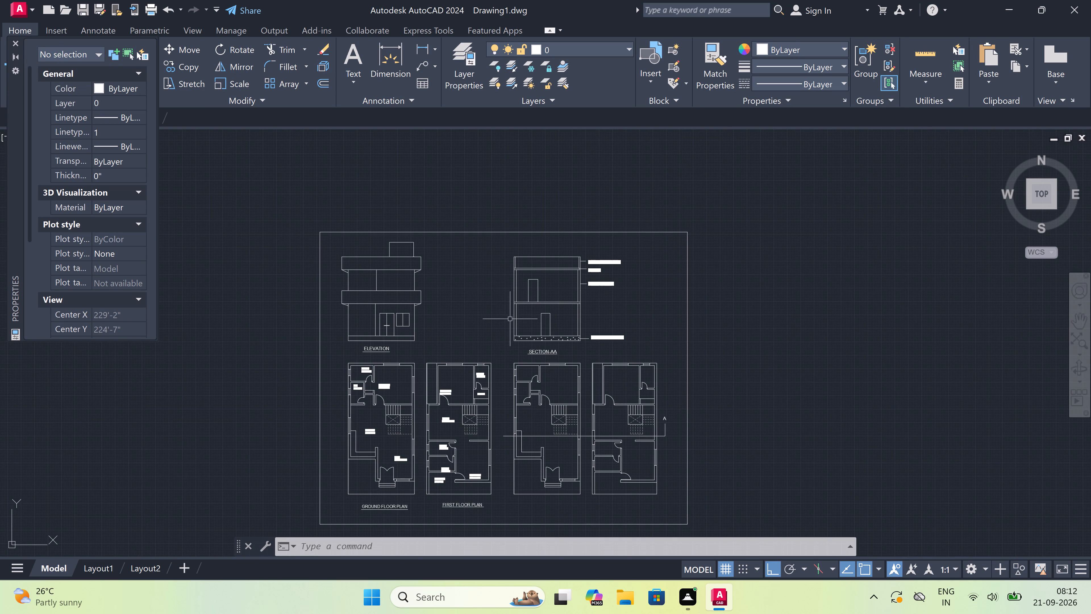
scroll(510, 320, "up", 4)
type("L")
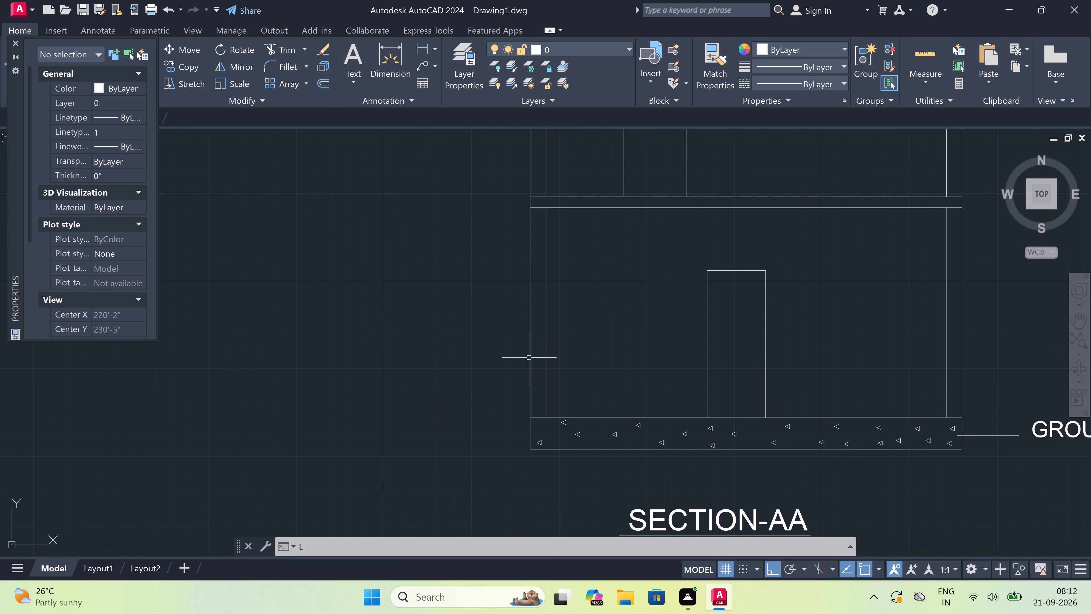
key("space")
scroll(531, 395, "up", 2)
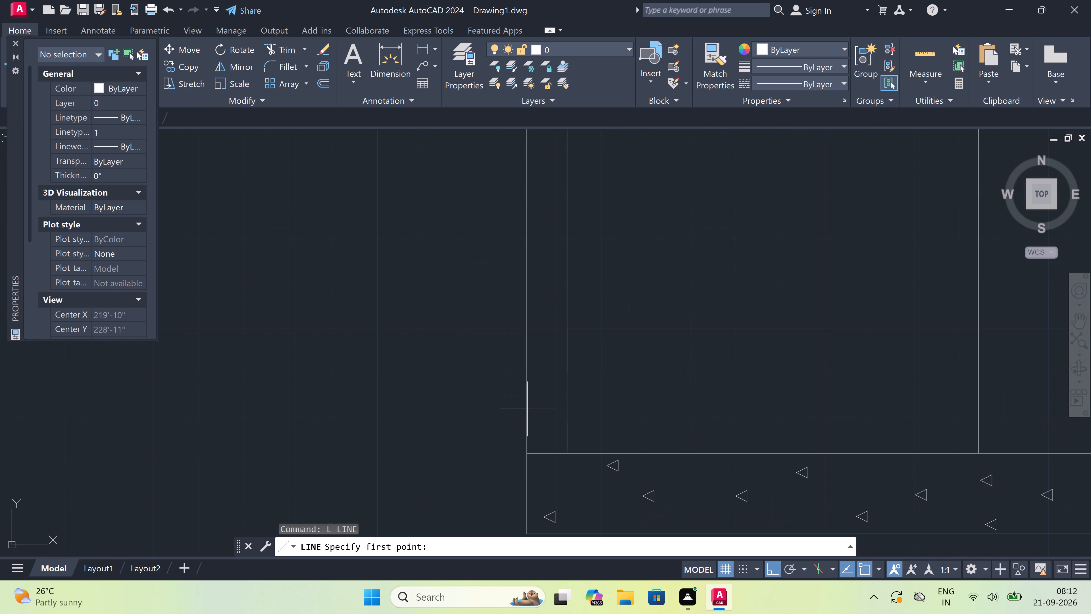
left_click(526, 424)
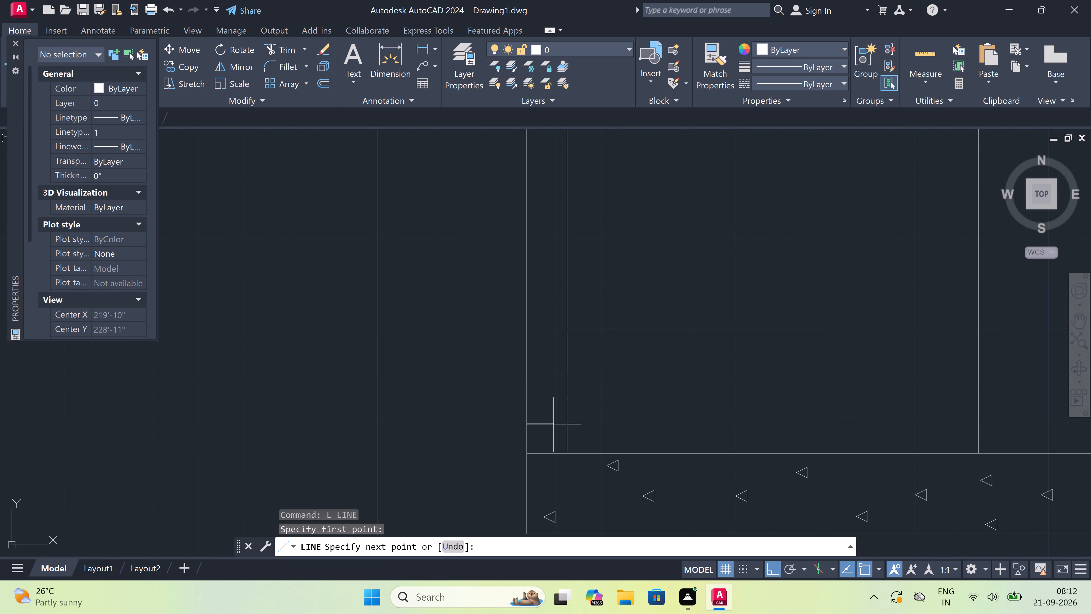
left_click(567, 421)
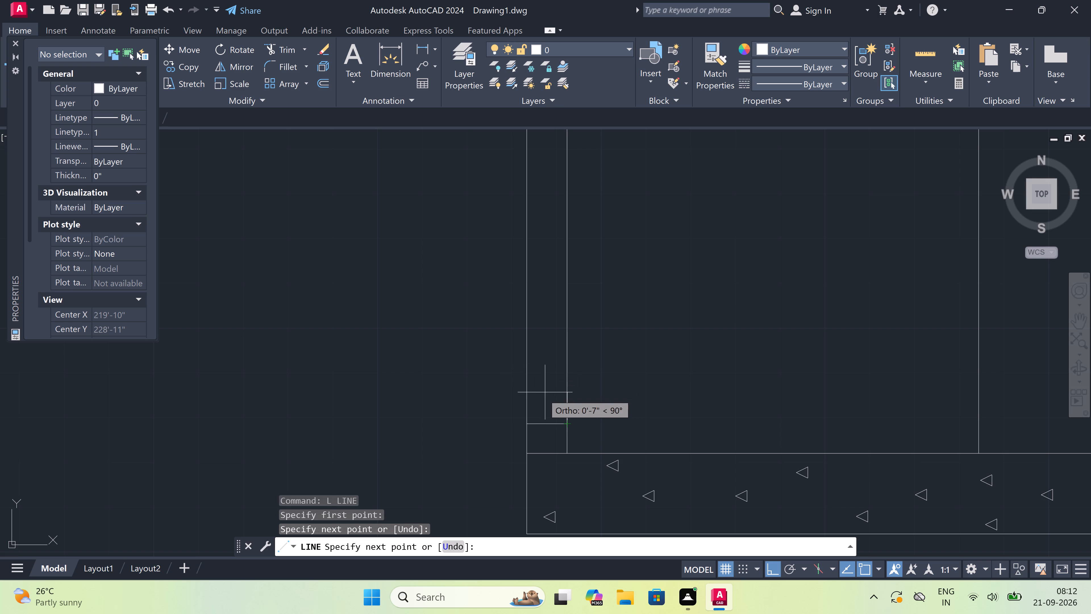
left_click(546, 421)
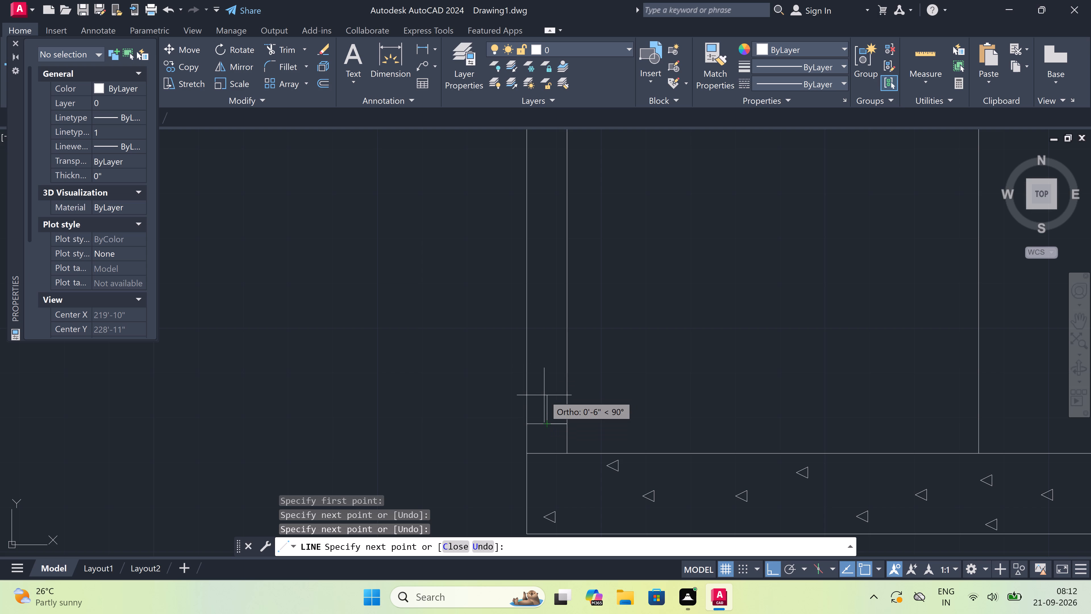
left_click(544, 395)
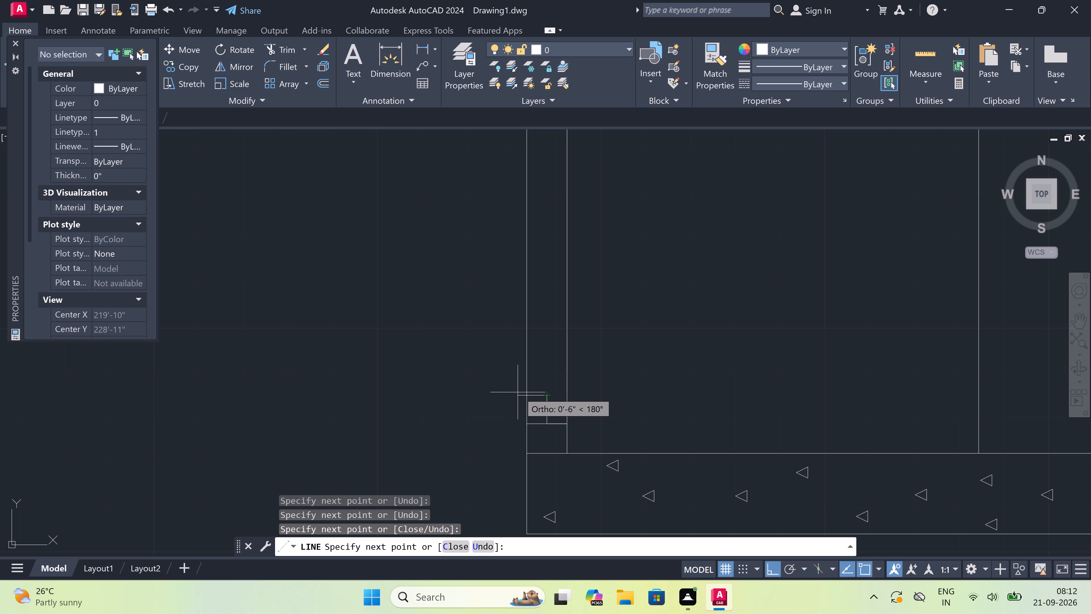
left_click(523, 396)
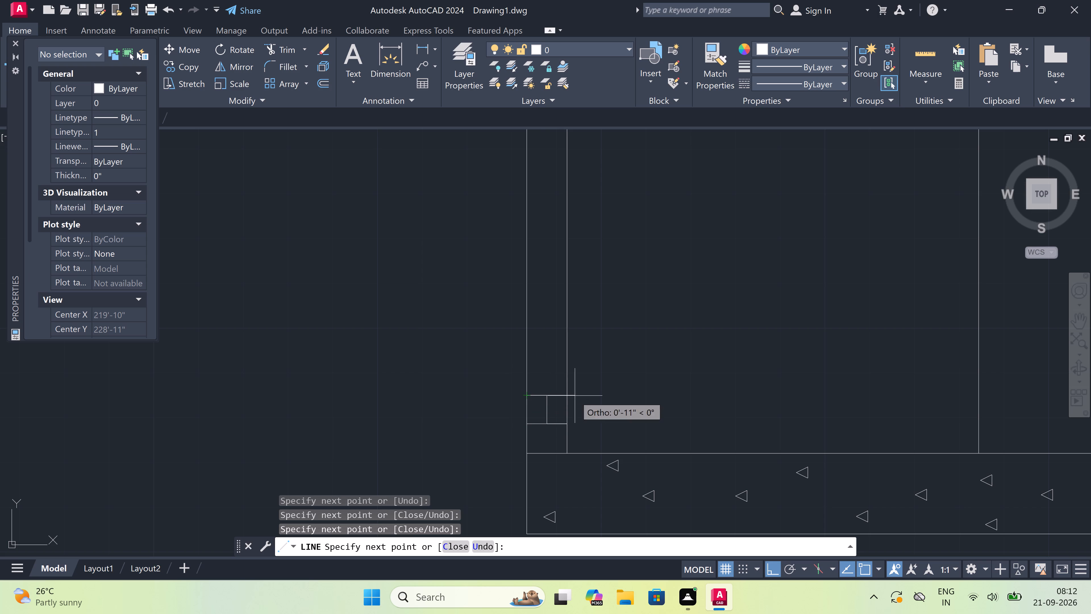
left_click(566, 395)
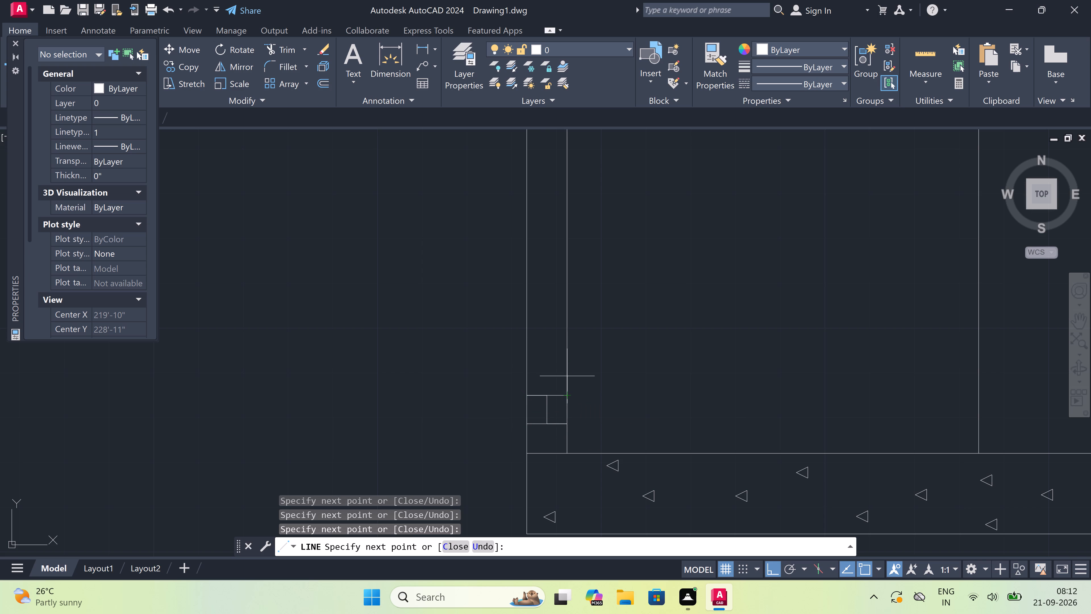
Continue the brick pattern up the wall with two more full-width horizontal joints and a centred vertical joint between them.
left_click(565, 370)
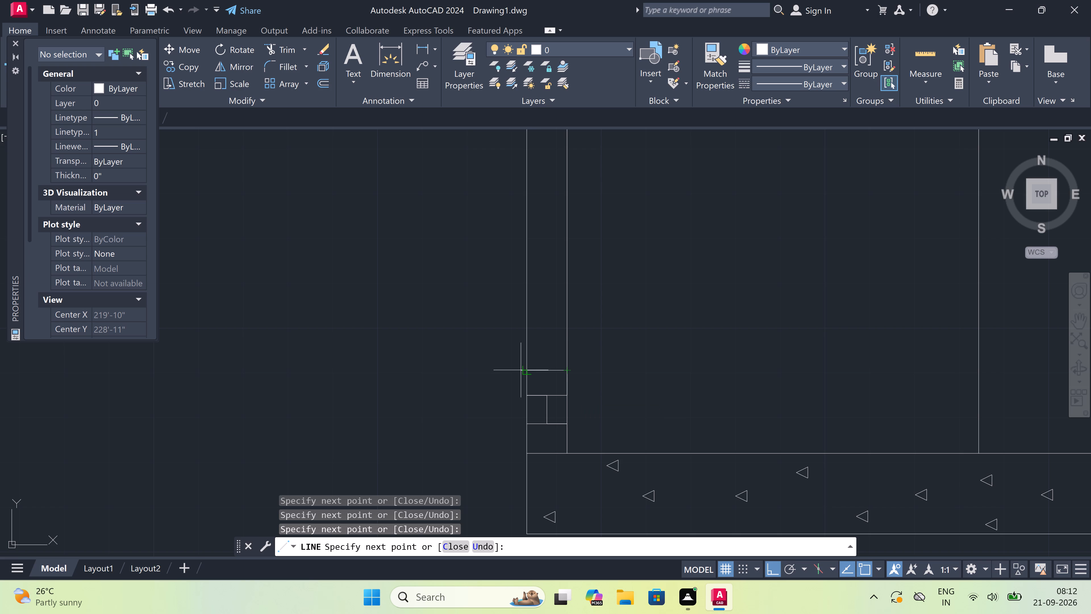
left_click(524, 370)
left_click(548, 372)
left_click(547, 352)
left_click(528, 353)
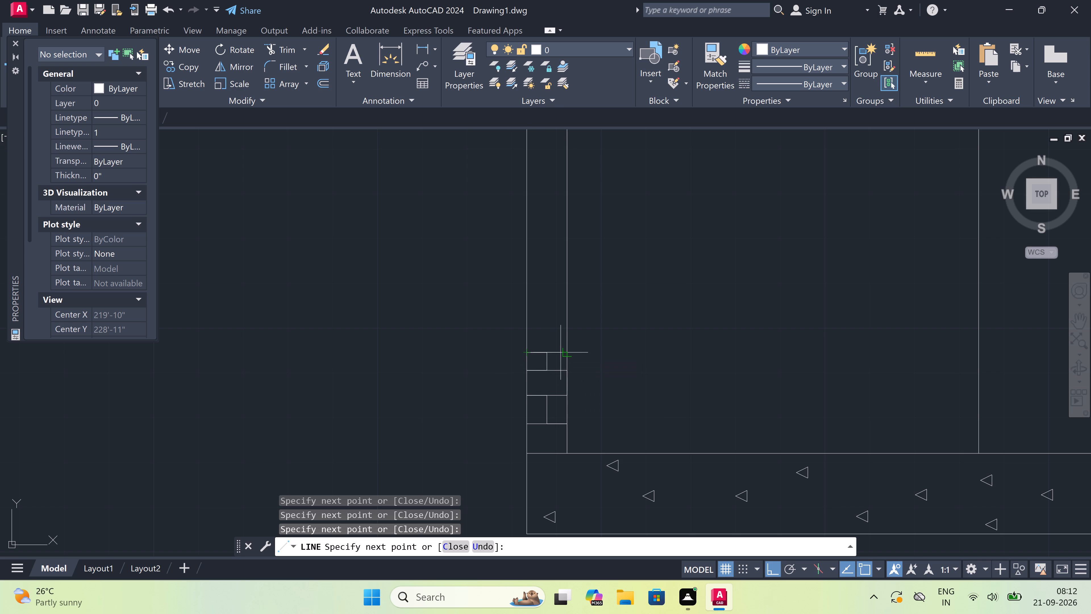
left_click(566, 354)
Add a third pair of full-width horizontal joints above the existing bricks, with a vertical joint at mid-wall between the pair.
scroll(574, 303, "up", 1)
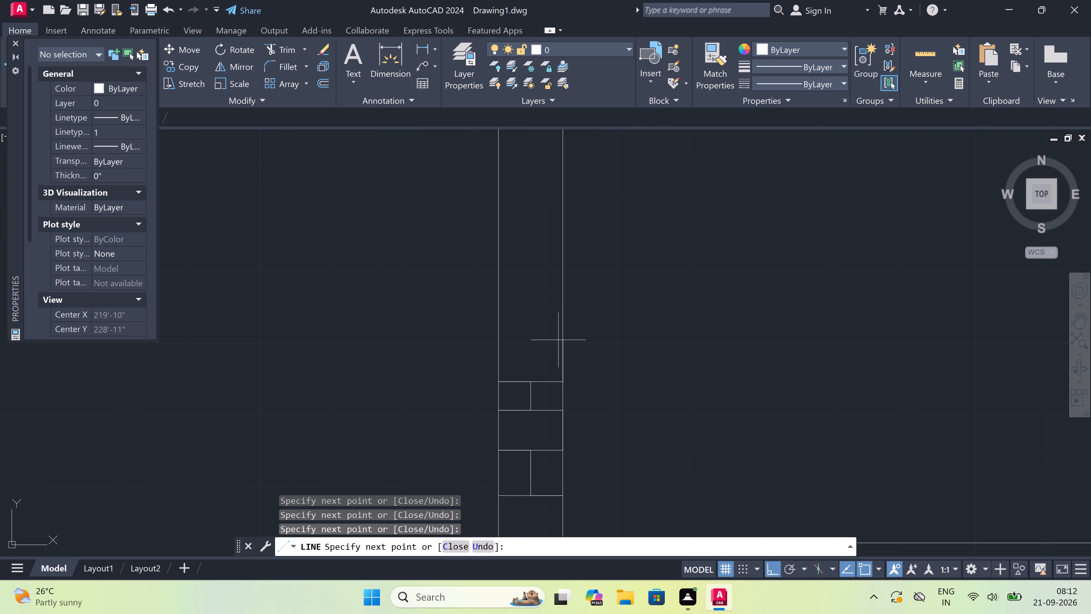
left_click(561, 343)
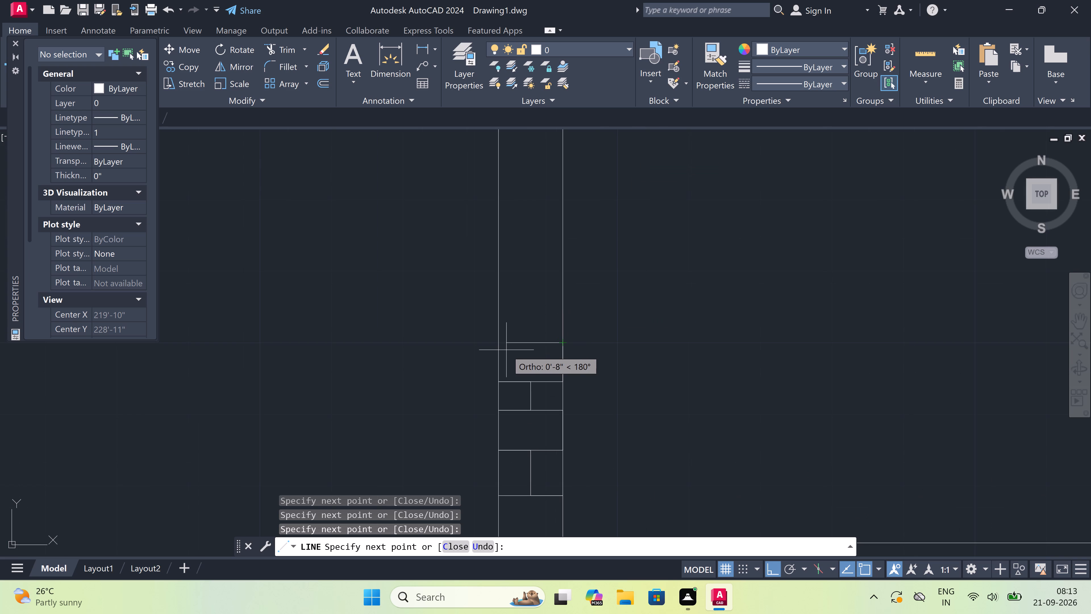
left_click(501, 338)
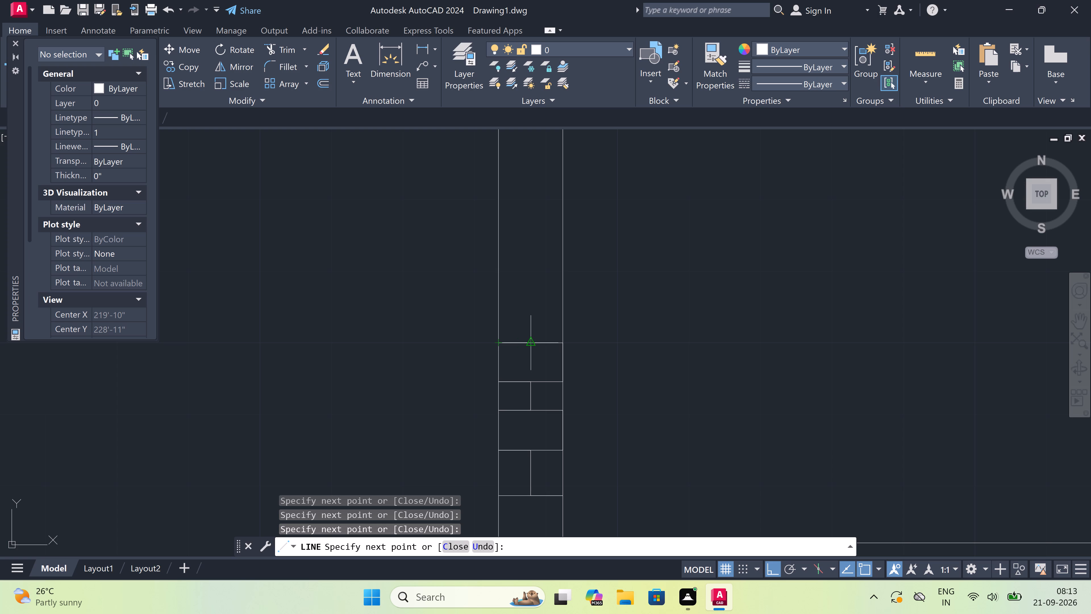
left_click(528, 344)
left_click(529, 310)
left_click_drag(497, 308, 502, 306)
left_click(560, 310)
Add a fourth pair of horizontal joints across the wall, joined at their midpoint by a short vertical joint.
left_click(559, 272)
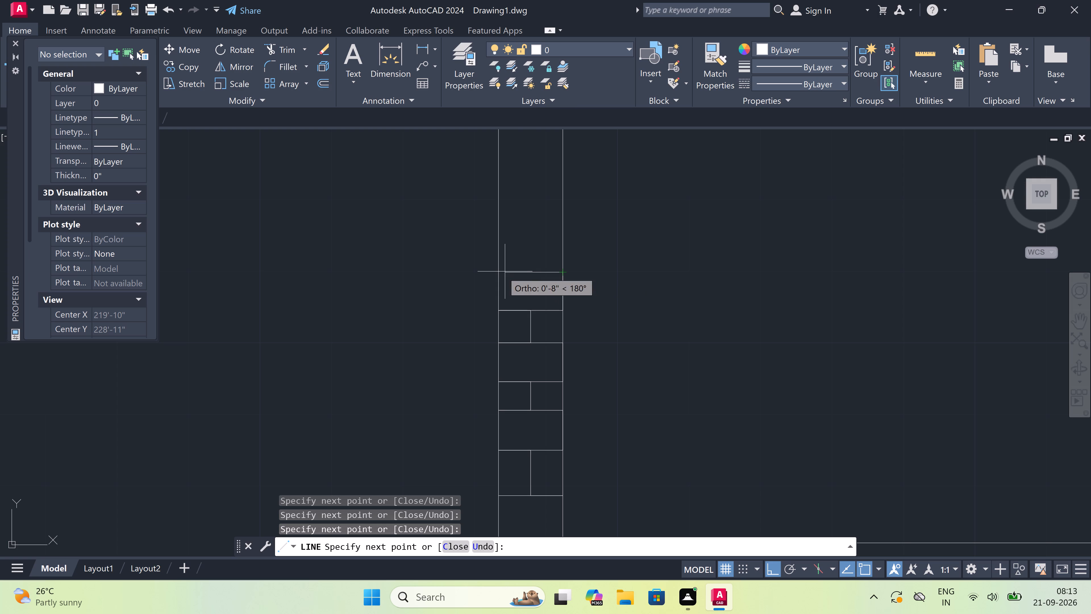
left_click(498, 271)
left_click_drag(531, 271, 532, 266)
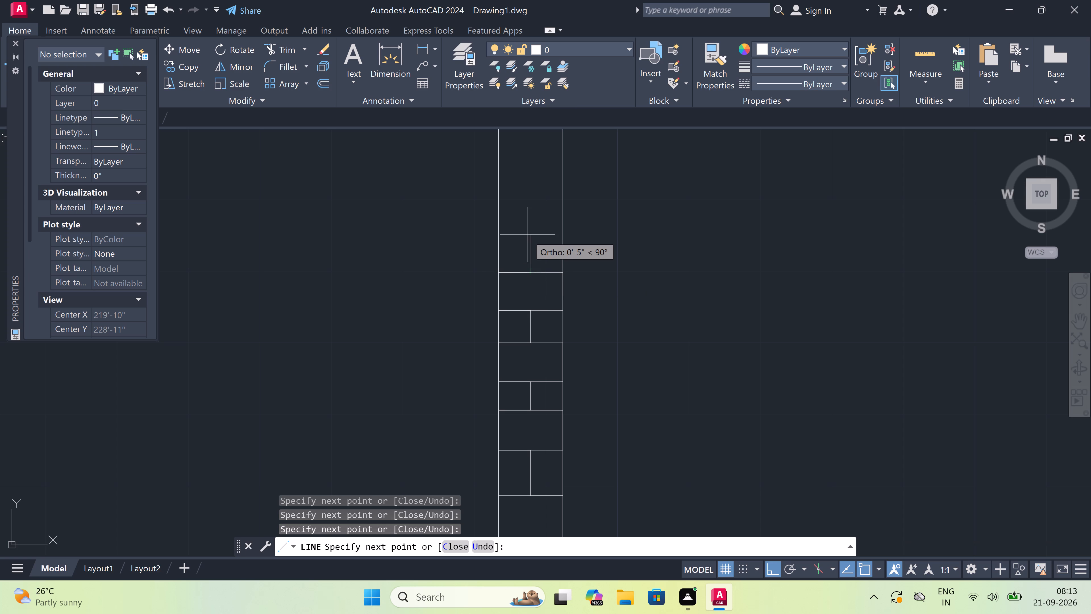
left_click(530, 240)
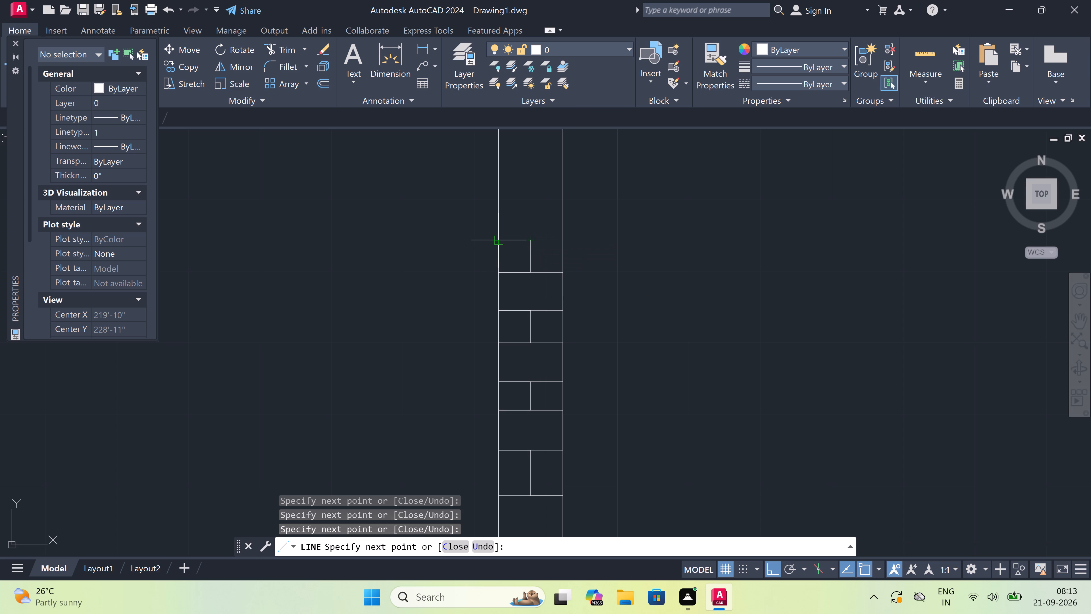
left_click(499, 241)
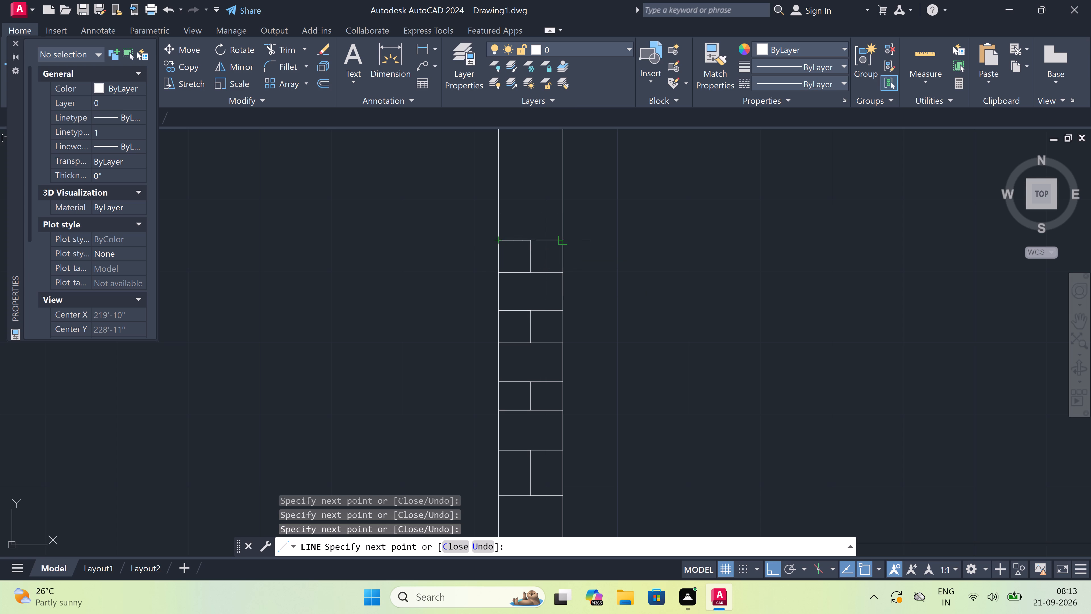
left_click(560, 239)
Add a fifth pair of horizontal joints across the wall above the last course, with a centred vertical joint between them.
scroll(562, 240, "down", 3)
scroll(558, 221, "up", 4)
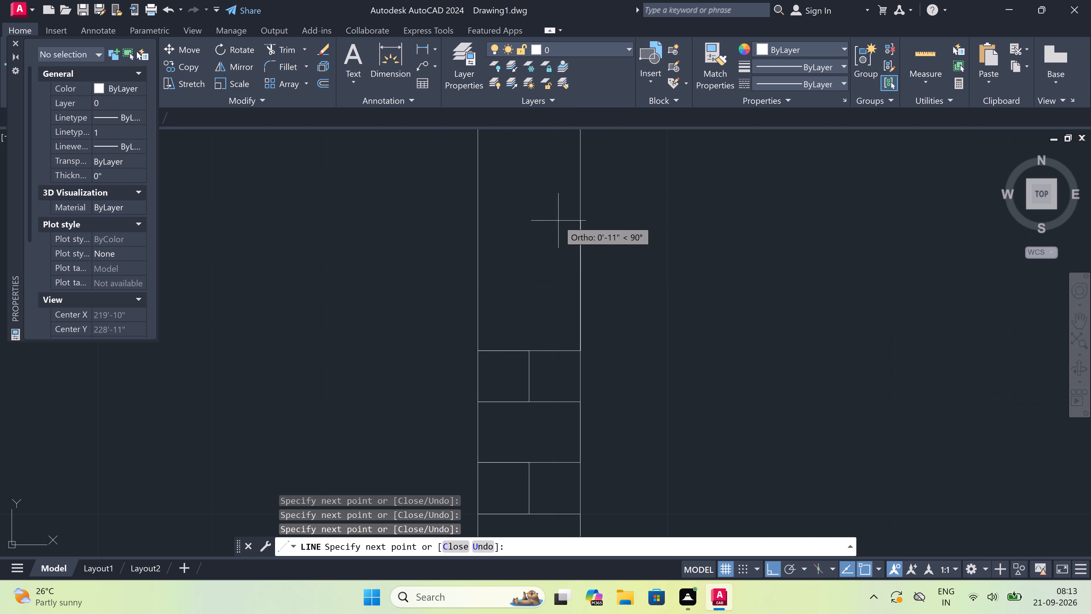
left_click(579, 297)
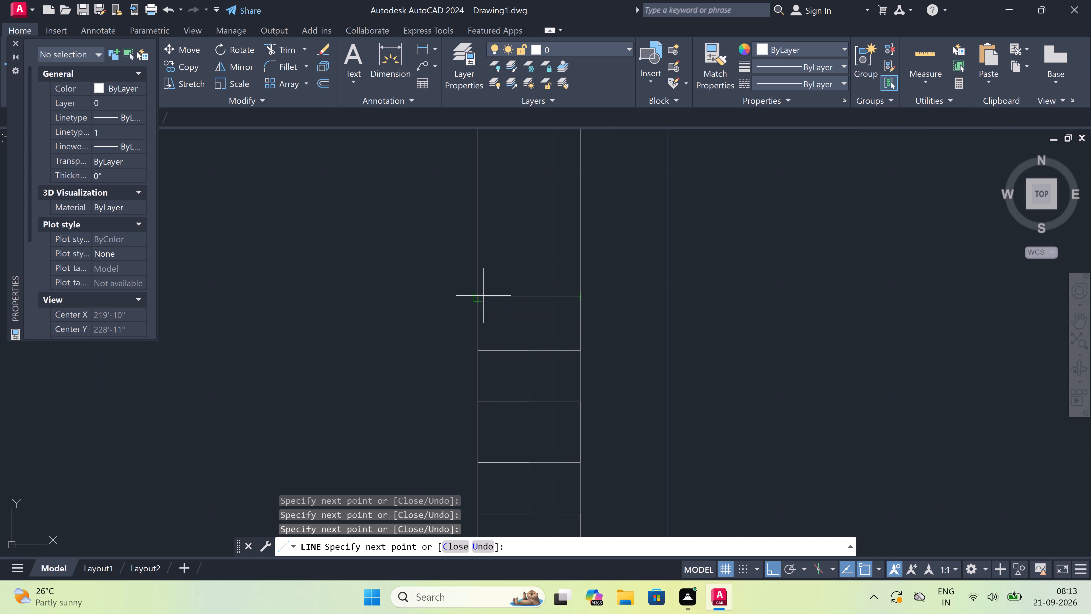
left_click(479, 296)
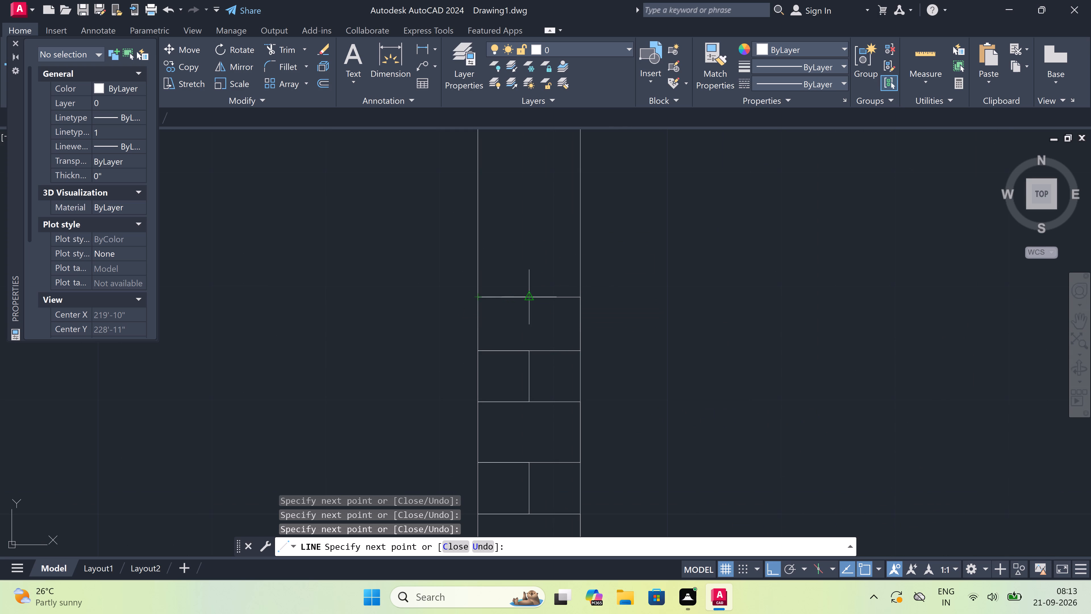
left_click(526, 299)
left_click(524, 252)
left_click(477, 250)
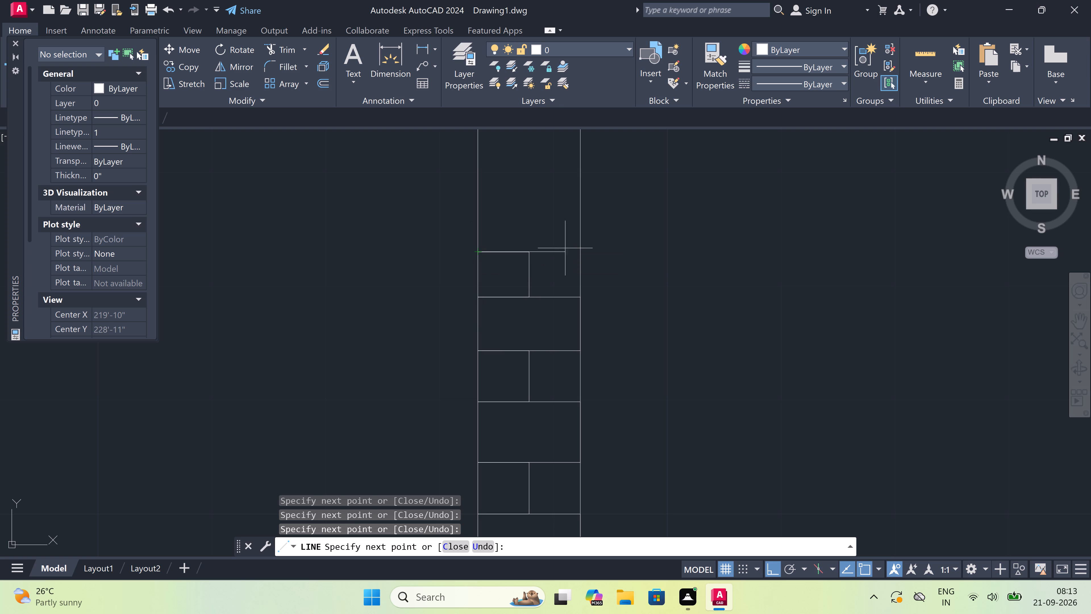
left_click(582, 252)
Draw one more full-width horizontal joint above the top brick course and end the line.
scroll(581, 254, "down", 3)
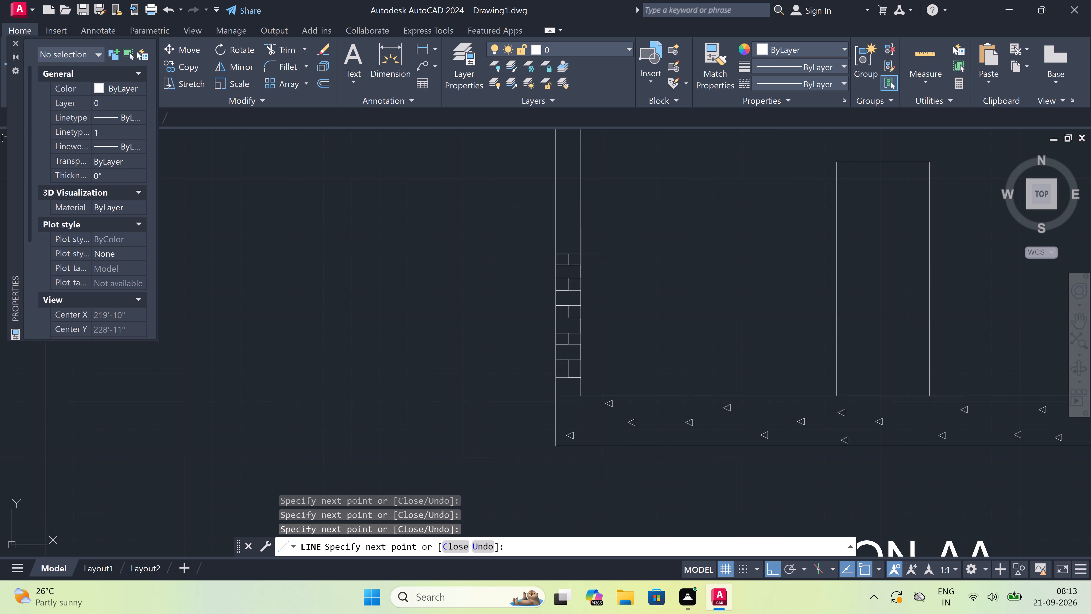
scroll(578, 226, "up", 4)
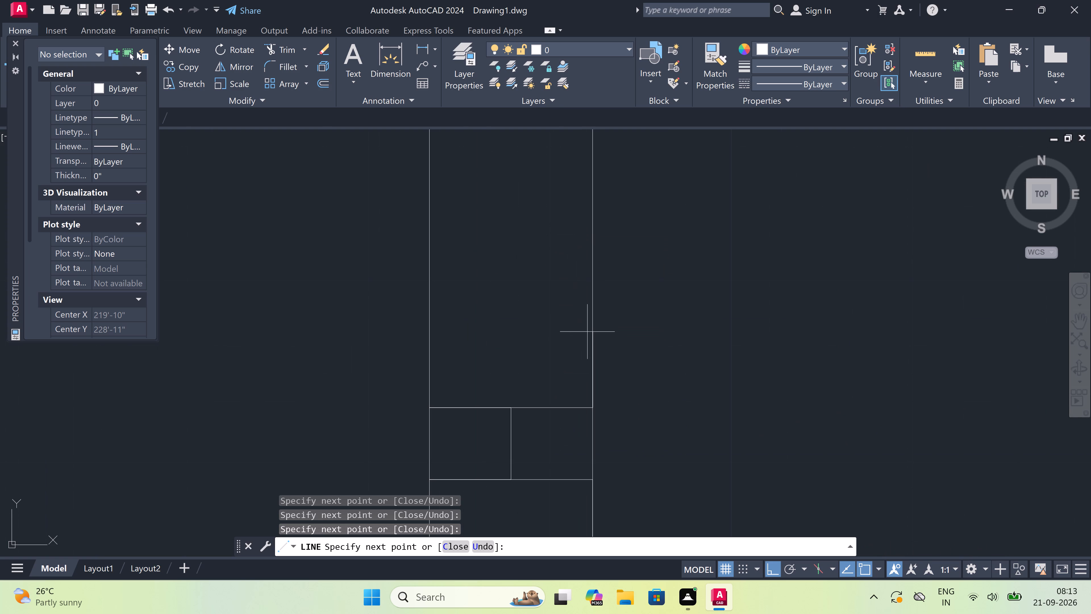
left_click_drag(589, 340, 582, 335)
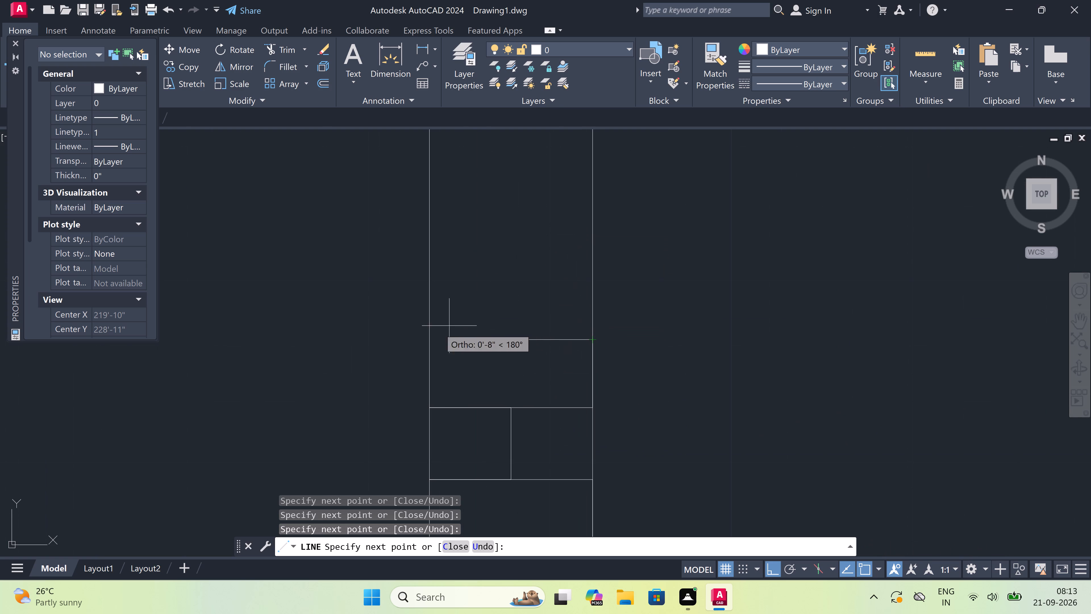
left_click(428, 338)
key("Escape")
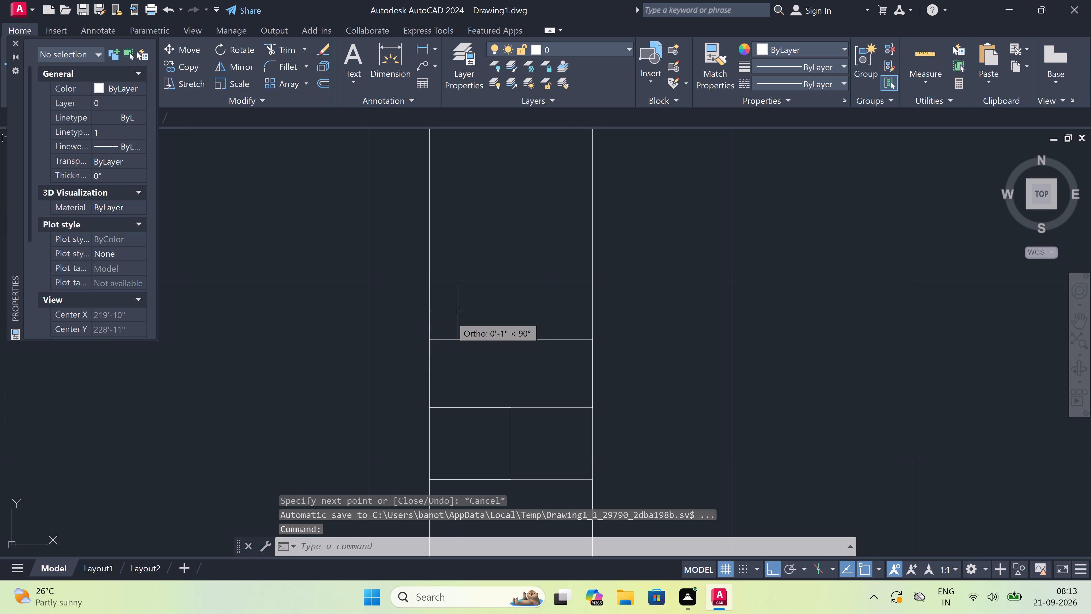
scroll(511, 282, "down", 2)
scroll(515, 282, "up", 2)
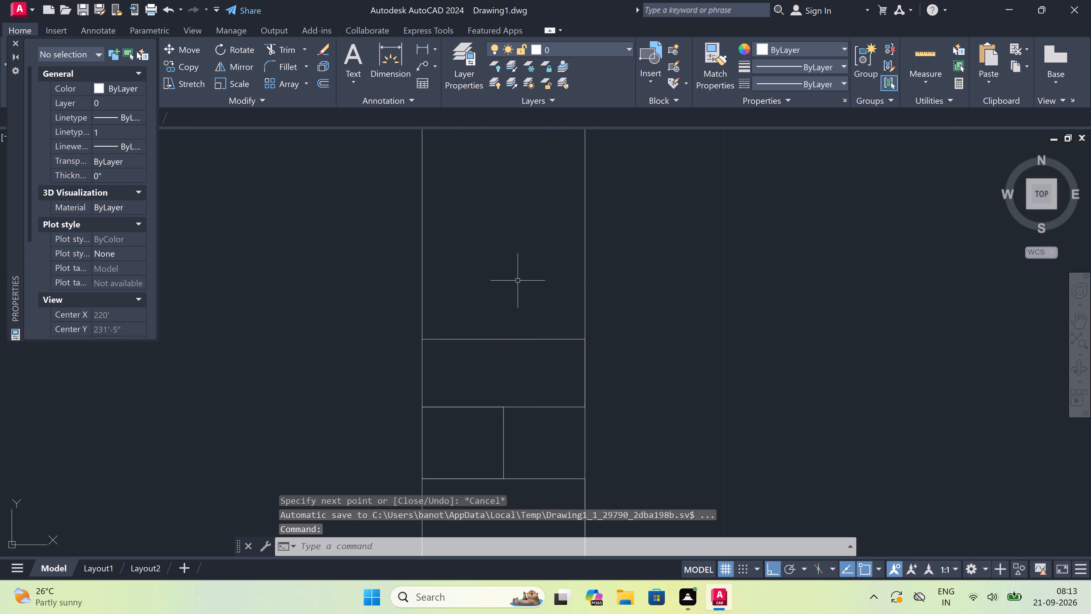
scroll(544, 276, "down", 4)
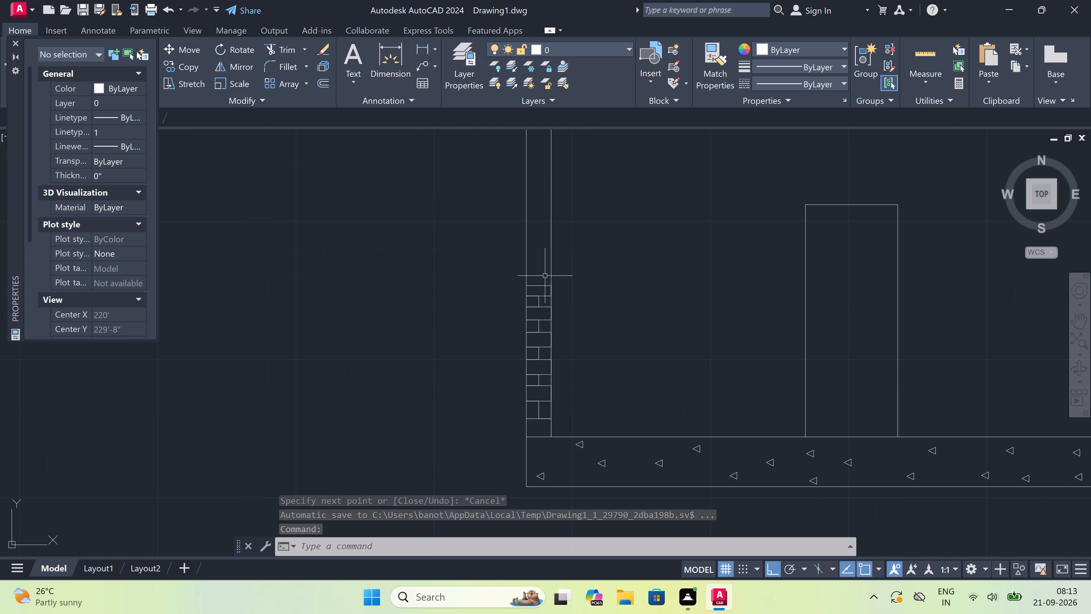
Copy the whole set of brick joints in Section-AA's left-hand wall, stacking the copy directly on its top joint.
scroll(545, 276, "up", 1)
left_click_drag(546, 275, 546, 280)
scroll(541, 339, "down", 3)
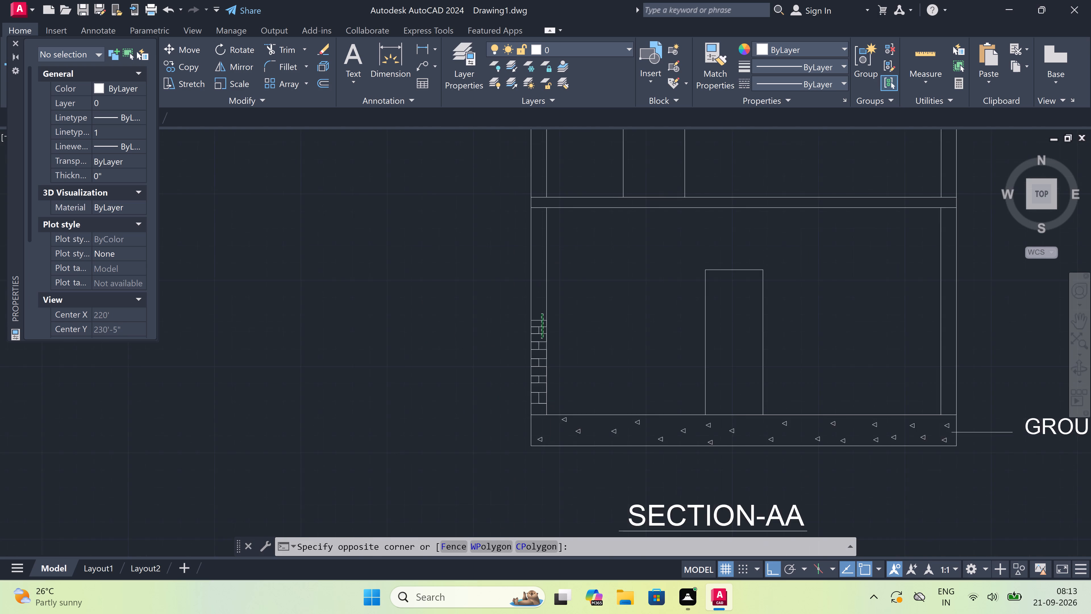
scroll(532, 382, "up", 4)
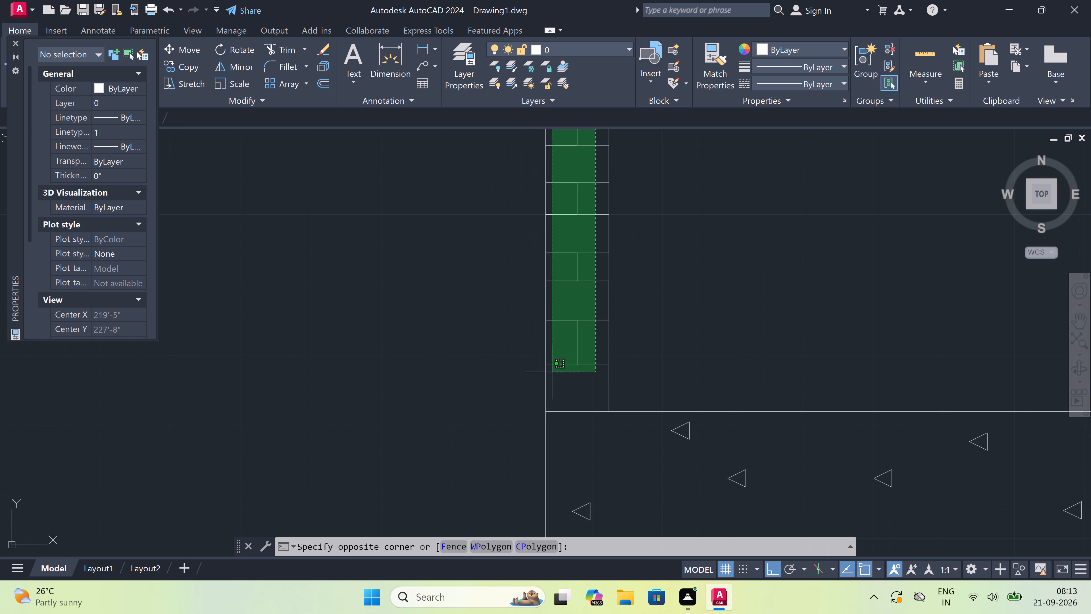
left_click(559, 371)
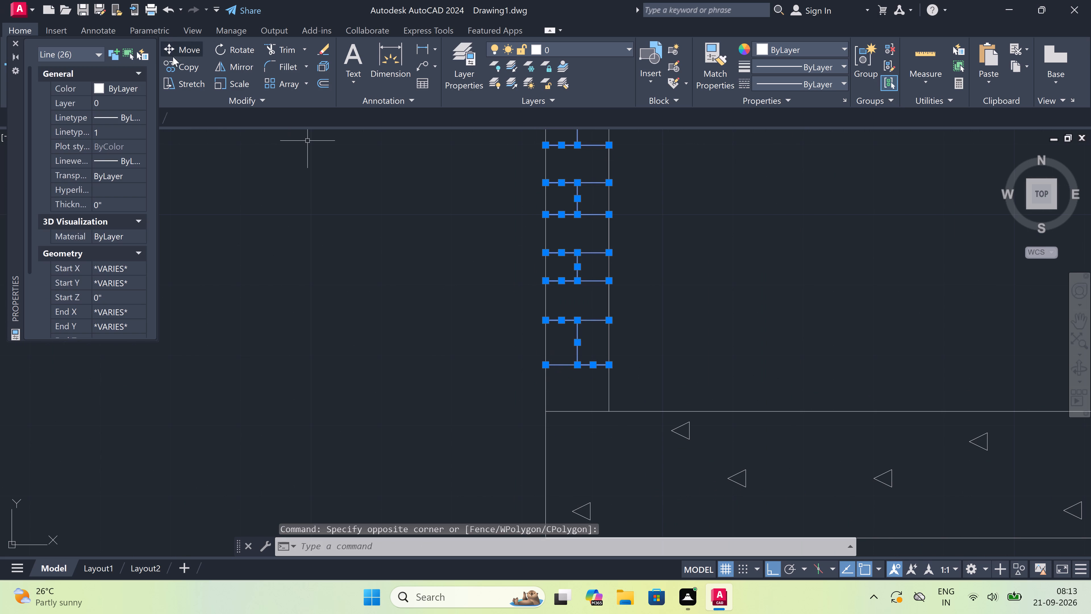
left_click(178, 66)
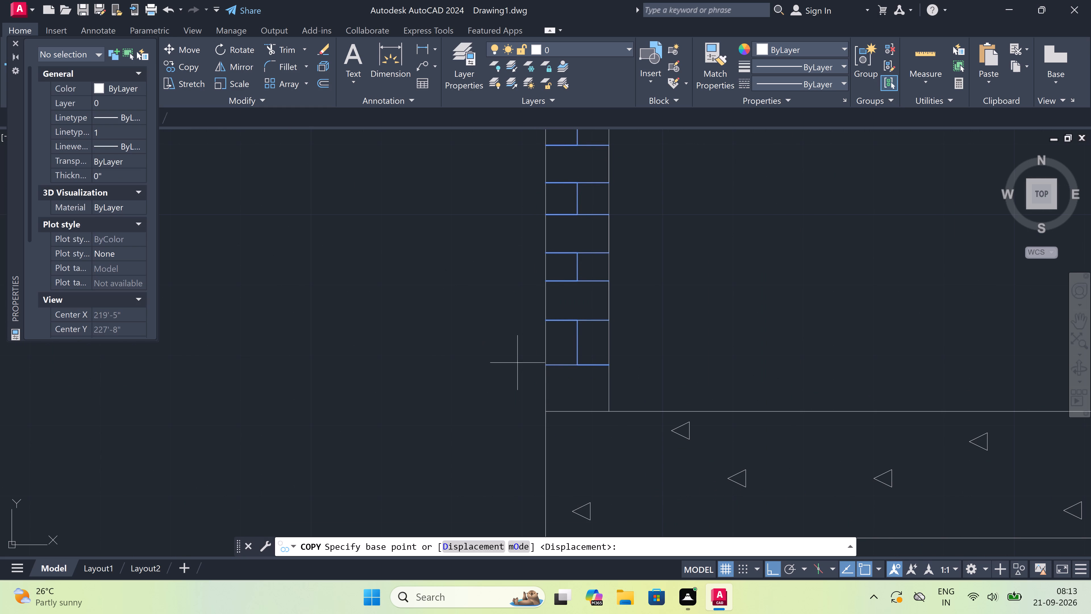
left_click(542, 365)
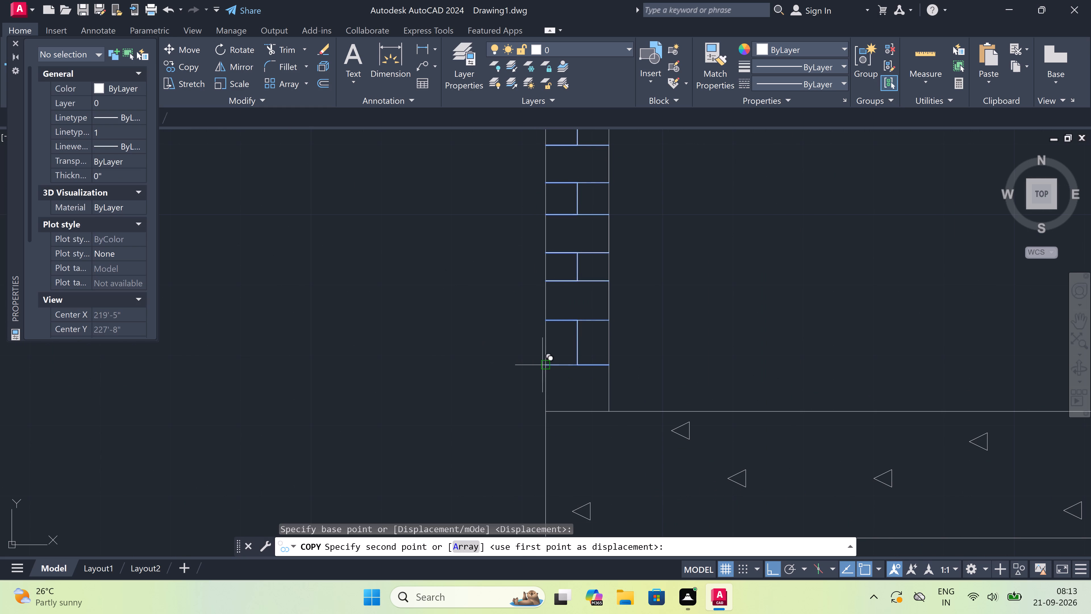
scroll(543, 316, "down", 2)
scroll(538, 190, "up", 4)
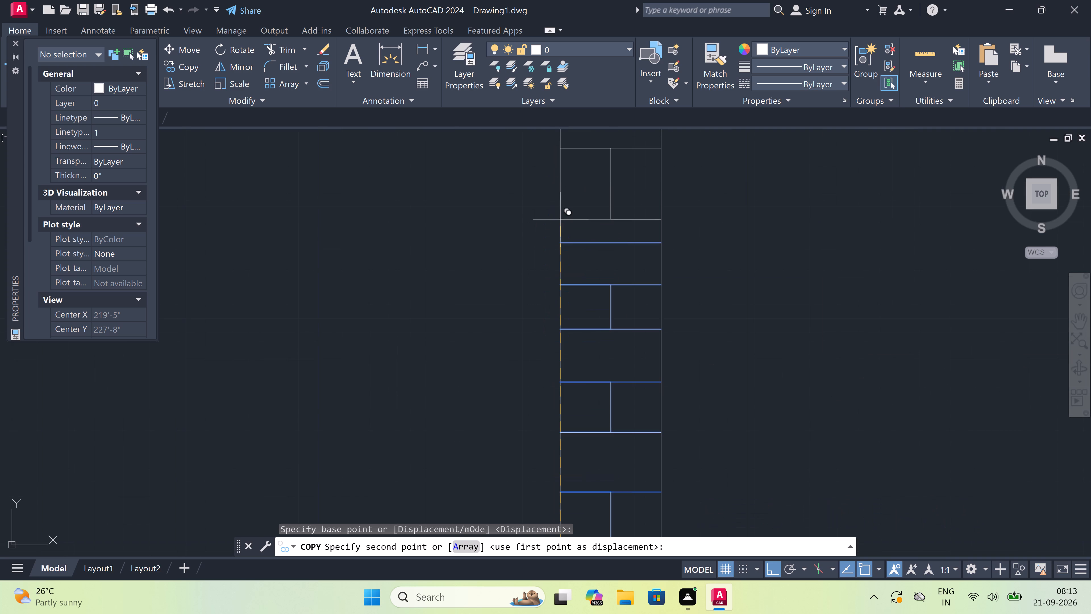
left_click(562, 240)
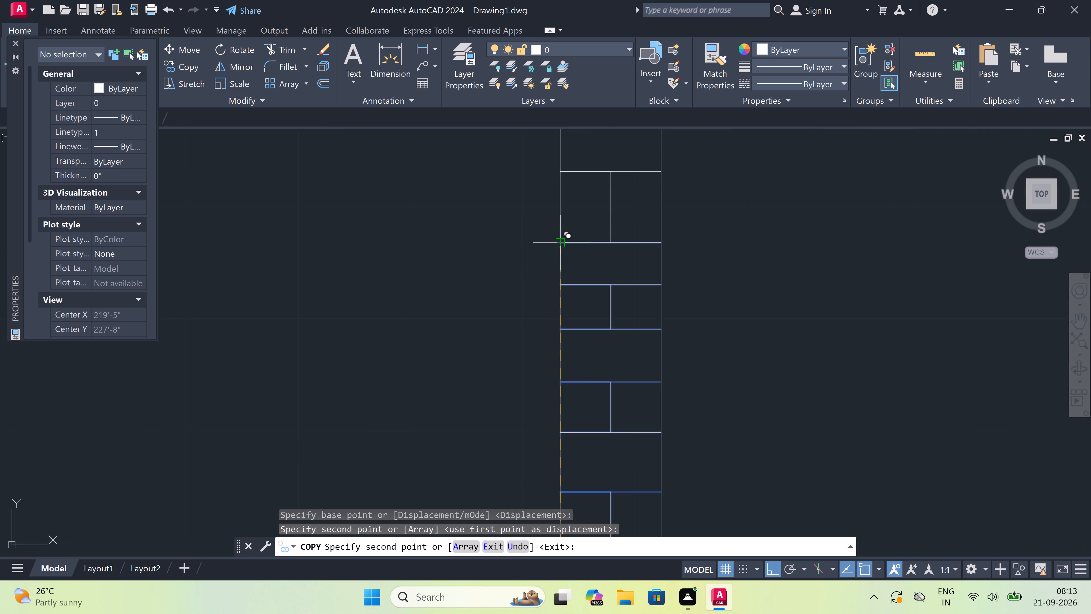
Place a second copy of the brick joints on top of the stack, carrying the pattern past the intermediate slab.
scroll(562, 240, "down", 5)
scroll(560, 209, "down", 2)
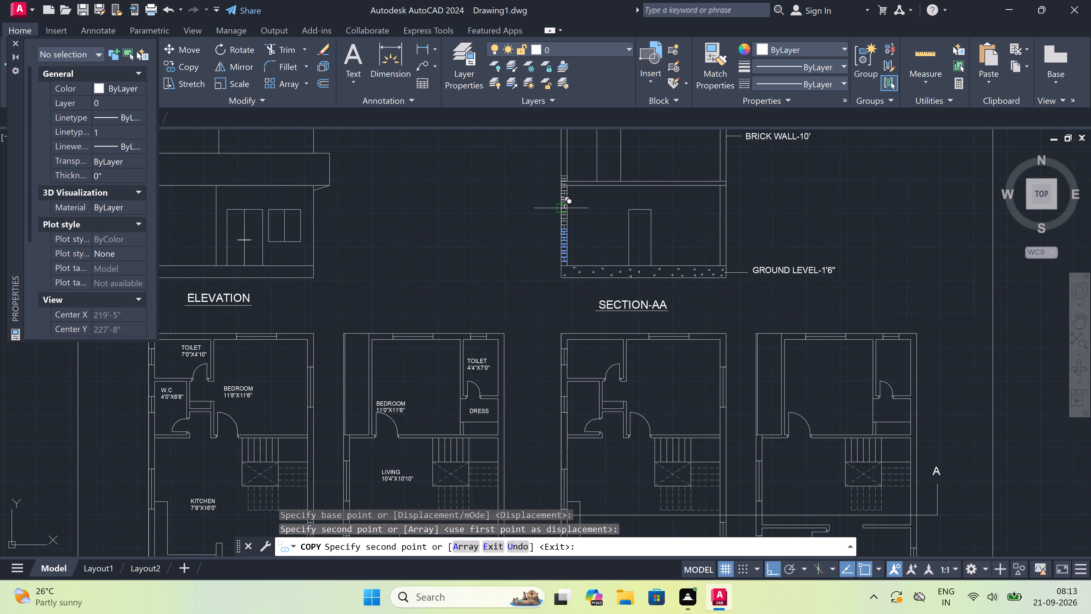
scroll(561, 172, "up", 5)
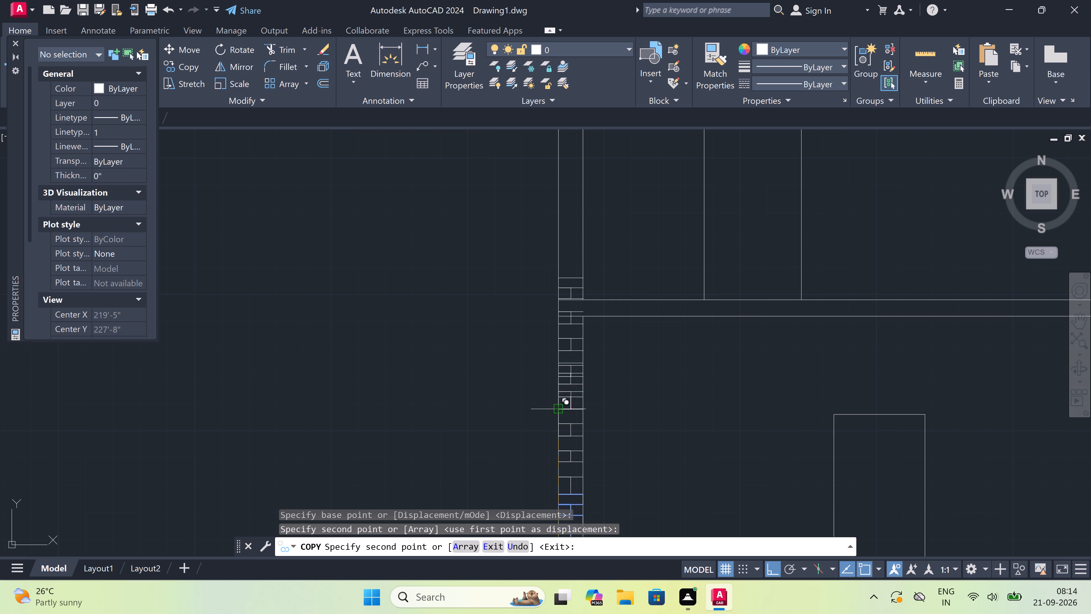
scroll(553, 374, "up", 4)
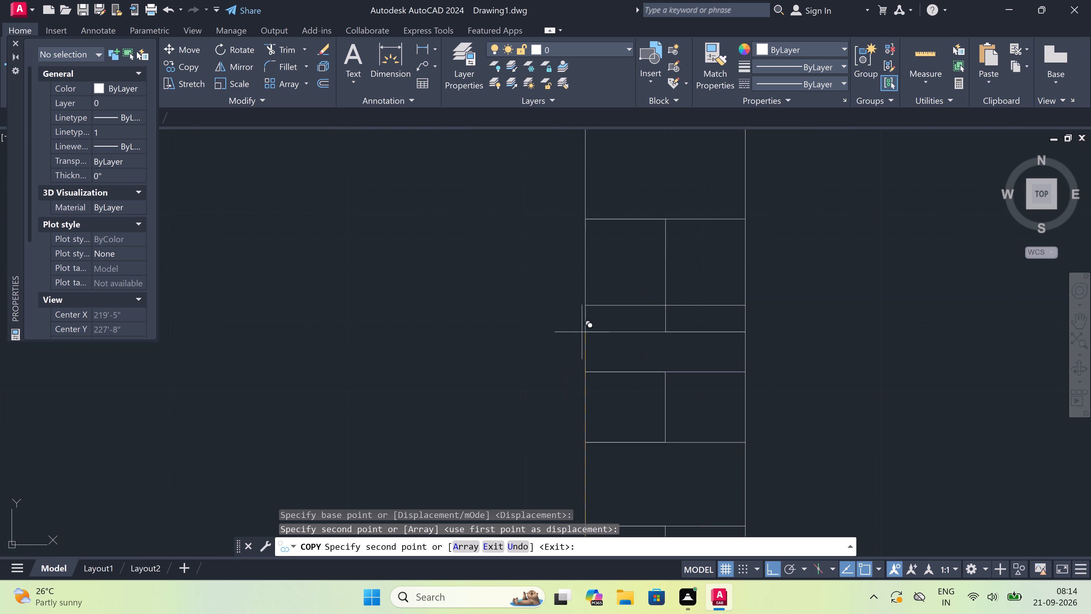
left_click(588, 305)
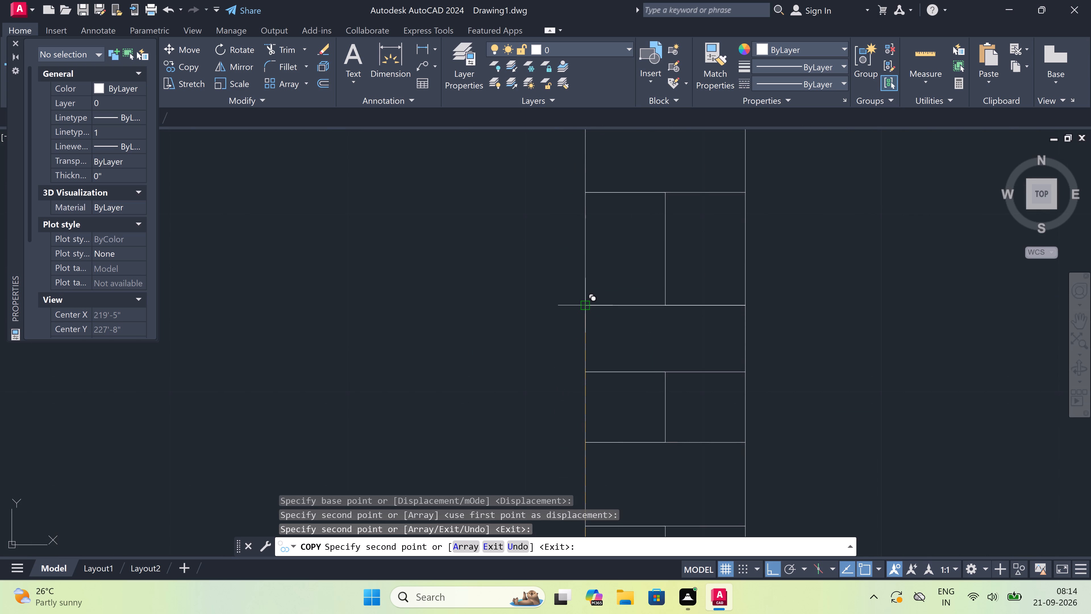
Place a third copy of the brick joints on the stack's top joint, within the upper-storey part of the same wall.
scroll(588, 305, "down", 4)
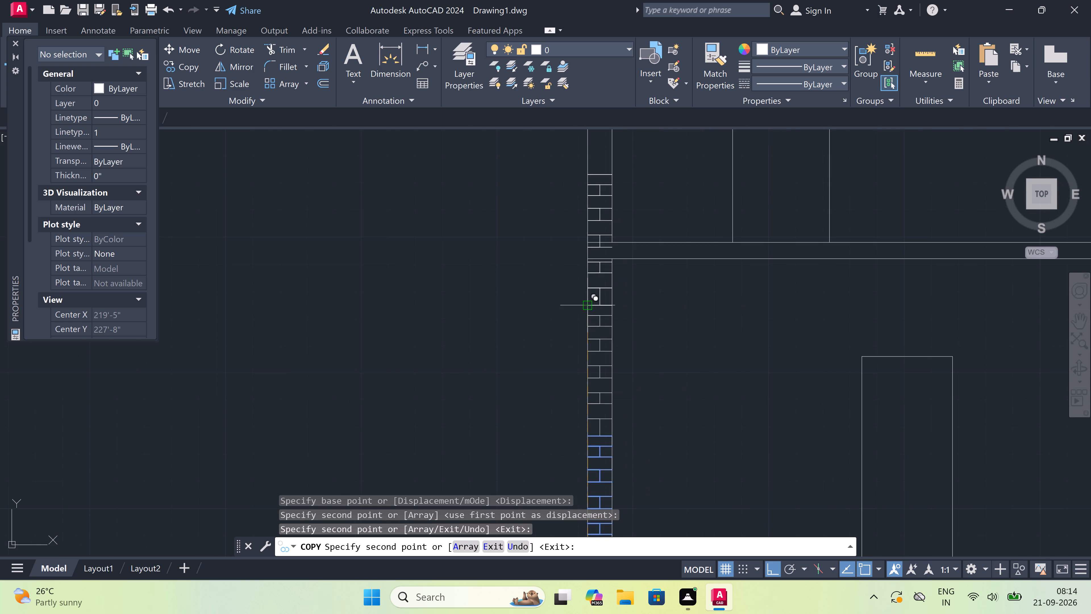
scroll(588, 305, "down", 2)
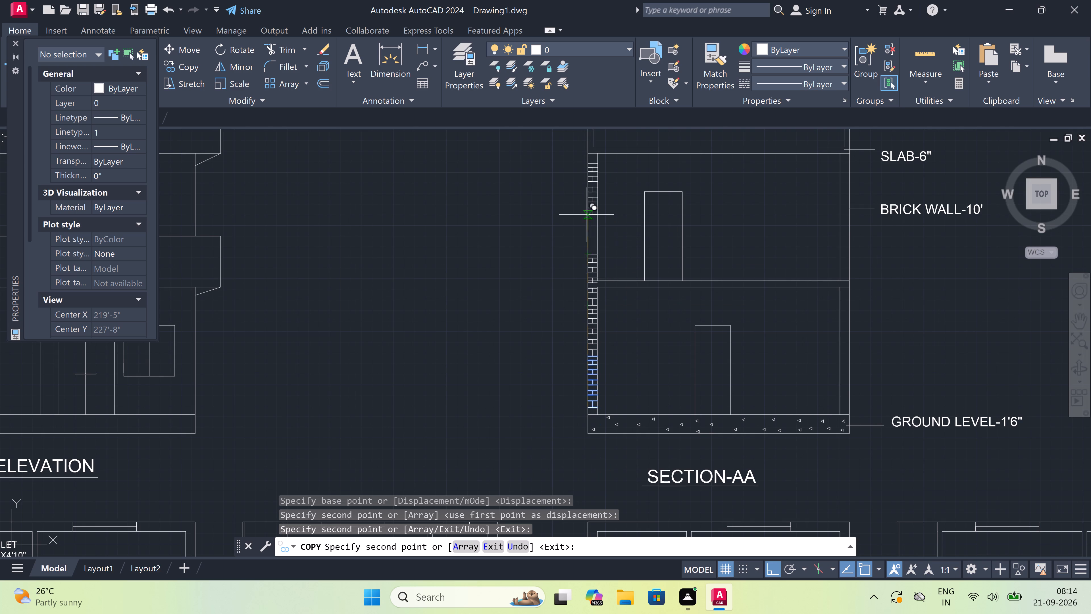
scroll(586, 215, "up", 4)
scroll(587, 306, "down", 2)
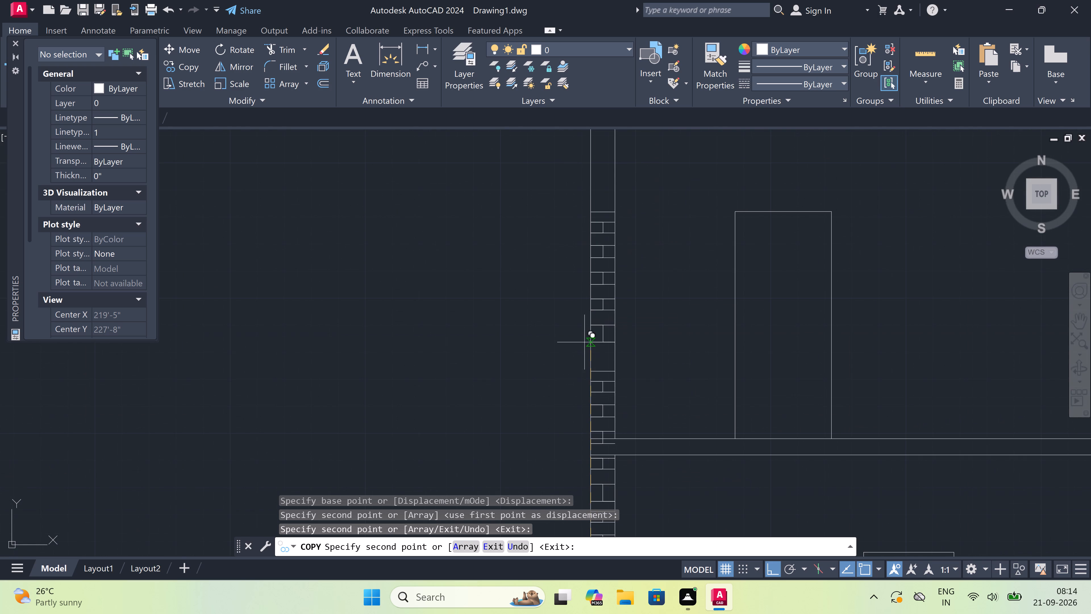
scroll(594, 370, "up", 2)
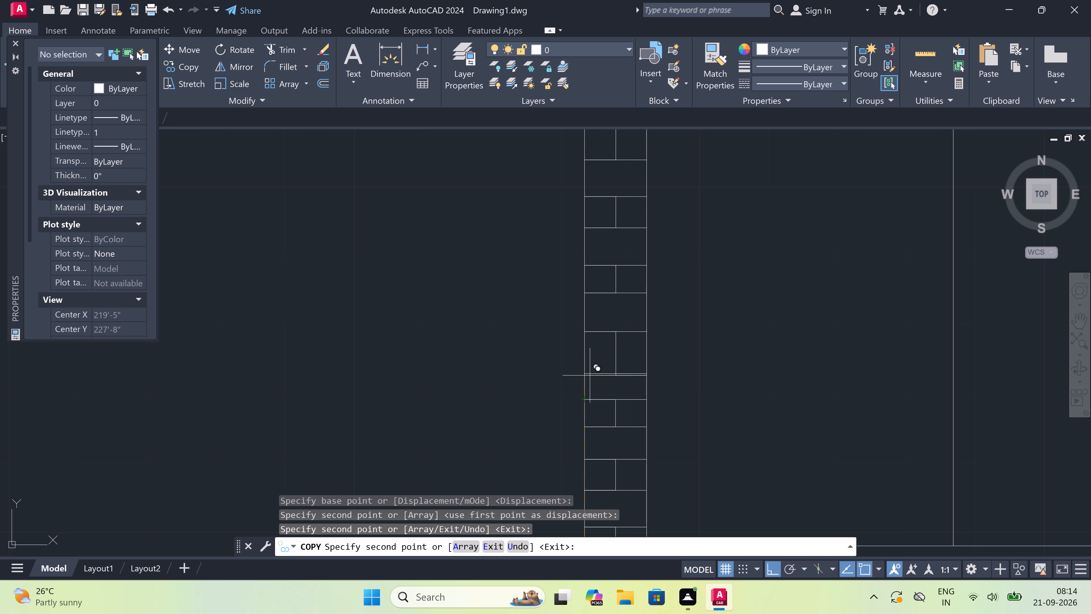
left_click(580, 373)
Place a fourth copy on the stack's top joint, filling the left-hand wall up to the roof slab.
scroll(580, 373, "down", 3)
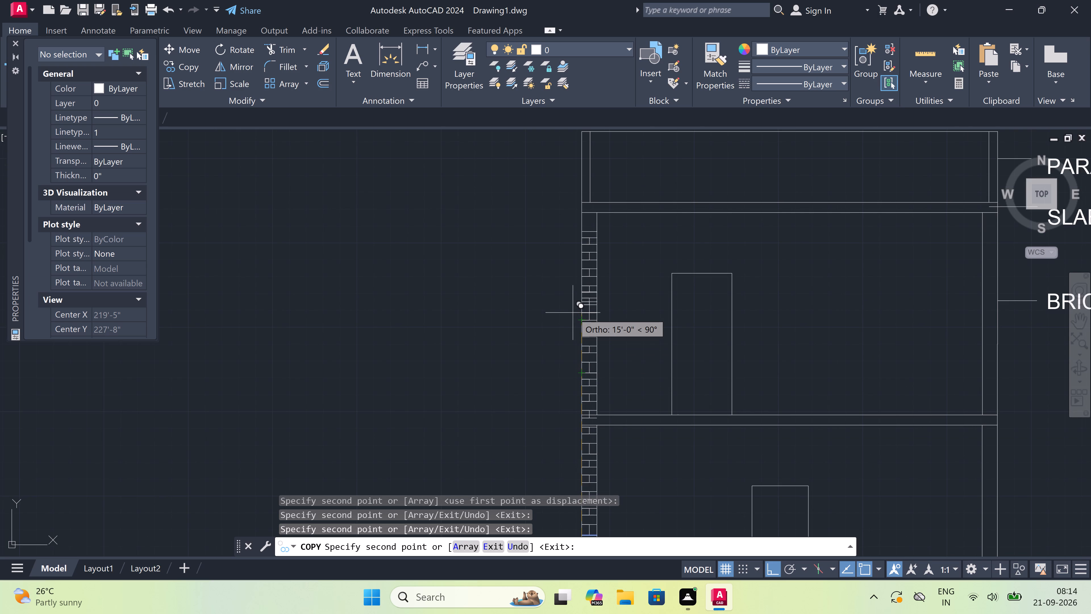
scroll(571, 312, "up", 1)
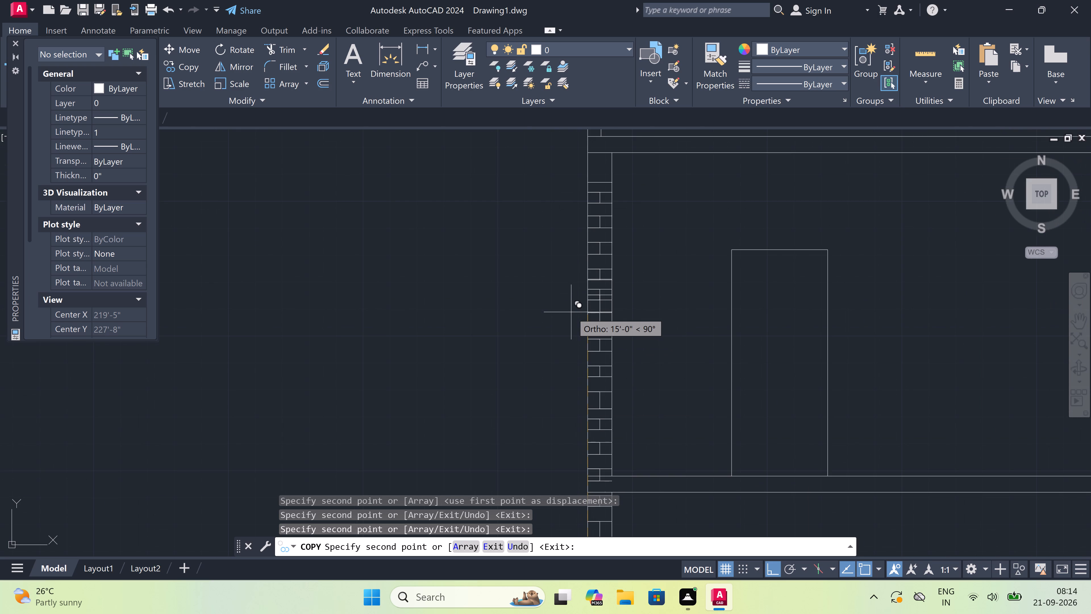
scroll(571, 312, "down", 2)
scroll(571, 247, "up", 2)
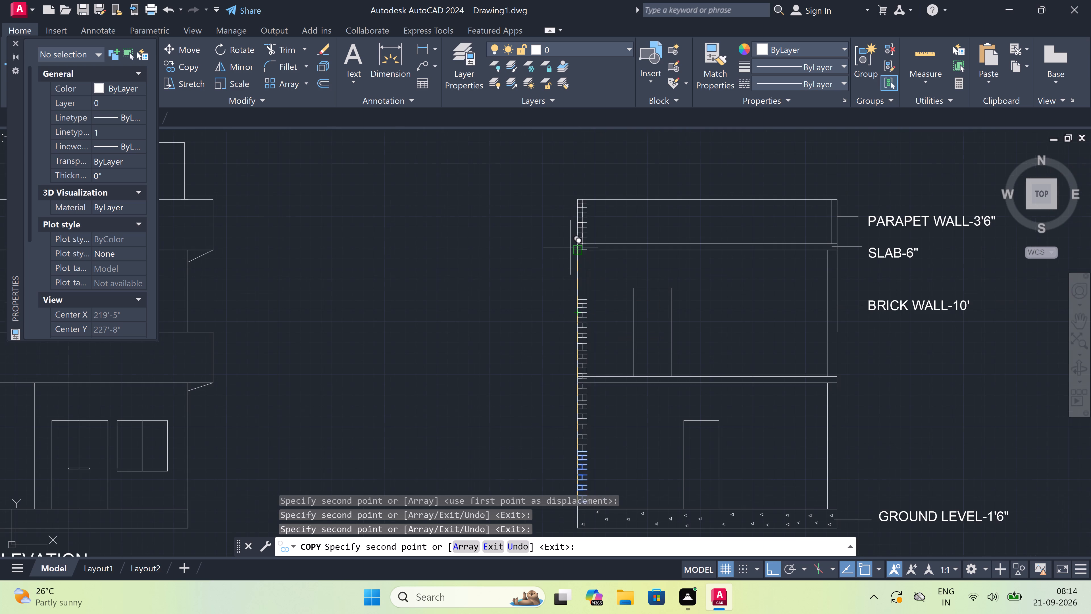
scroll(570, 365, "up", 2)
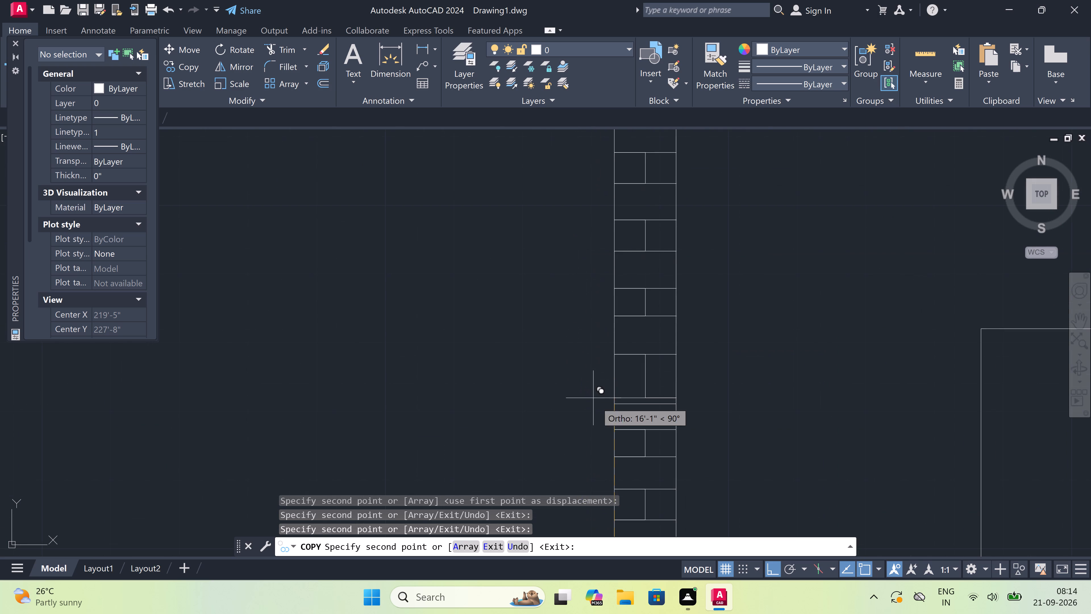
left_click(615, 404)
With Ortho off, place a copy of the brick joints at the foot of the section's opposite wall, on the ground slab.
scroll(584, 397, "down", 3)
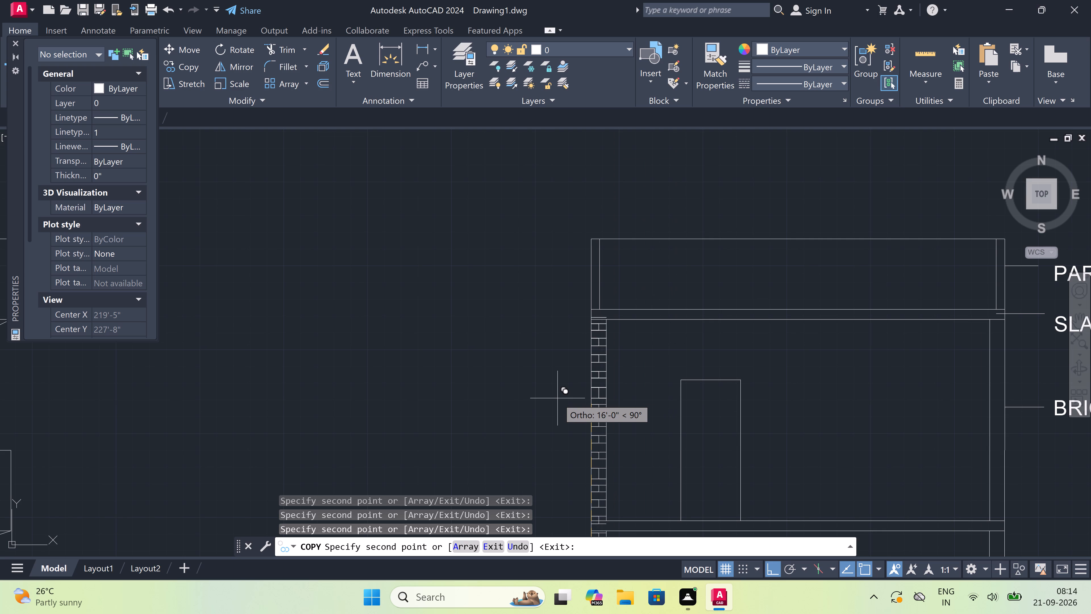
key("F8")
scroll(555, 349, "down", 4)
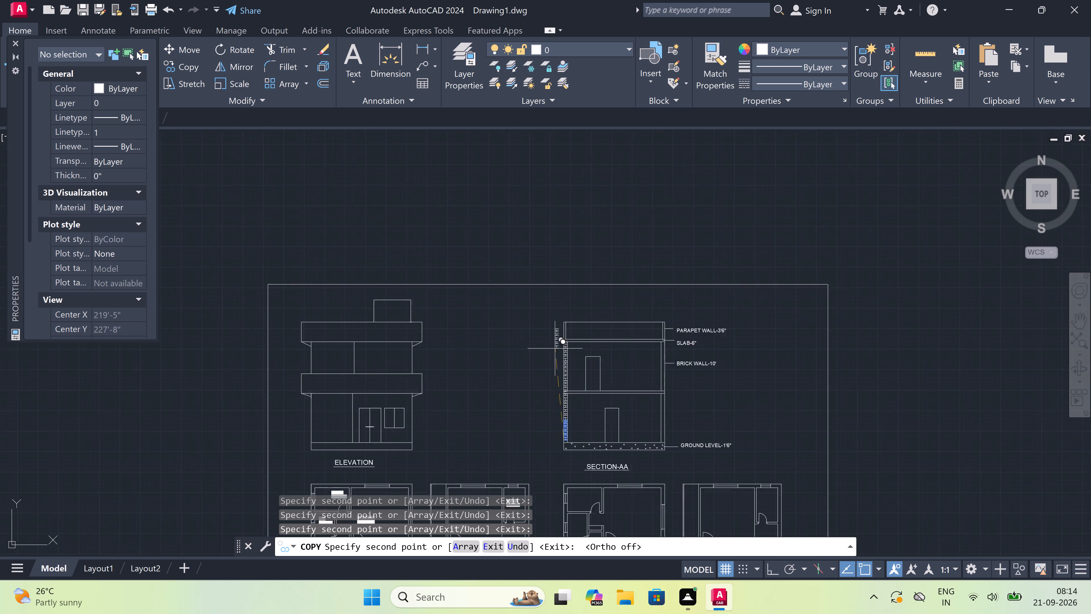
scroll(604, 415, "up", 3)
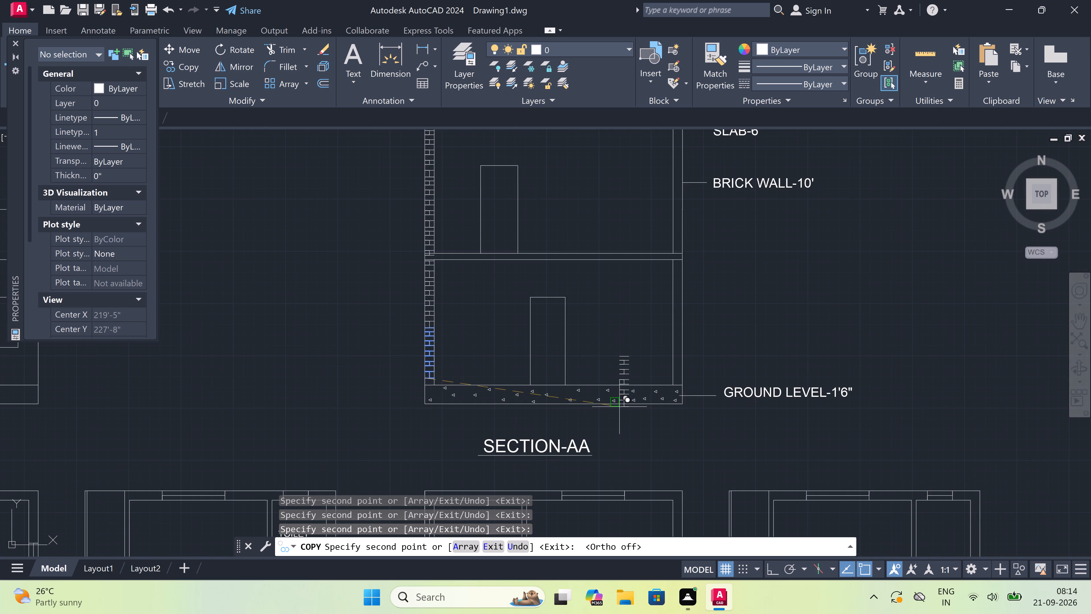
scroll(661, 391, "up", 1)
scroll(682, 381, "up", 3)
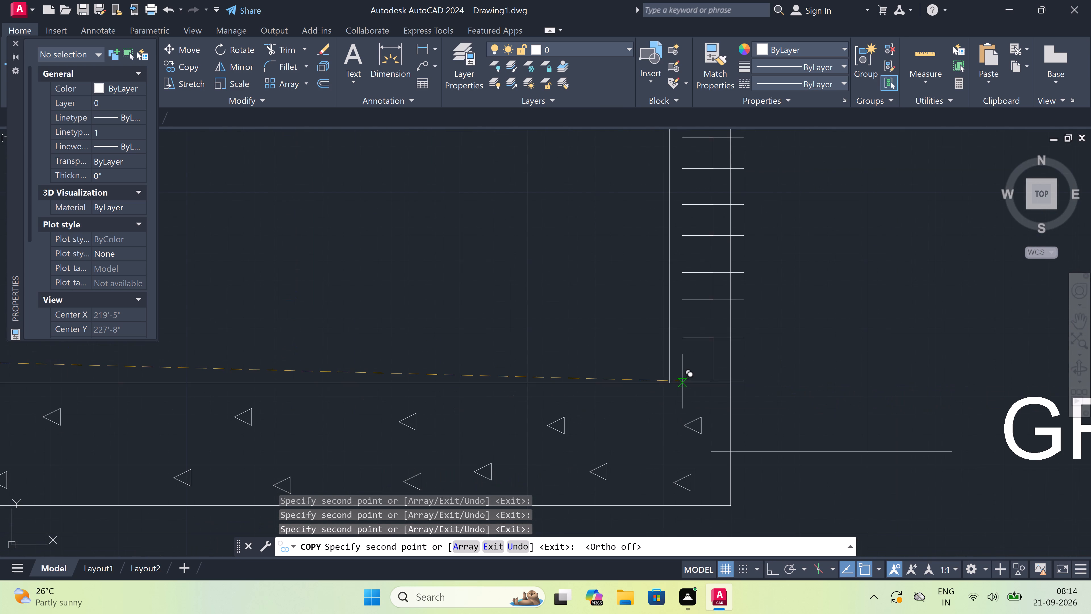
left_click(672, 381)
Stack two more copies of the brick joints up the right-hand wall, carrying the pattern past the intermediate slab.
scroll(672, 381, "down", 4)
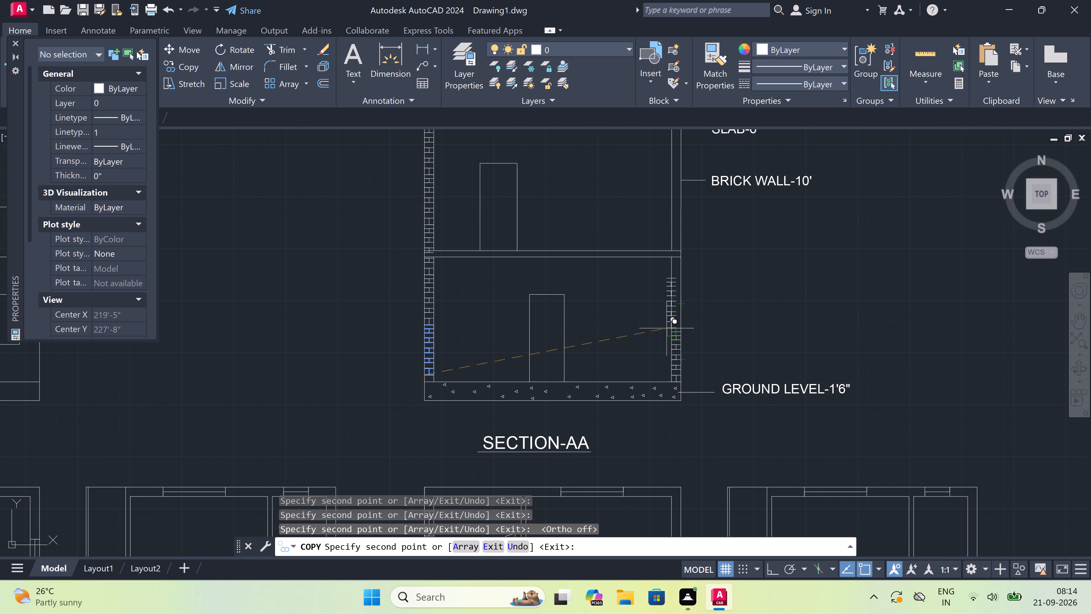
scroll(669, 329, "up", 4)
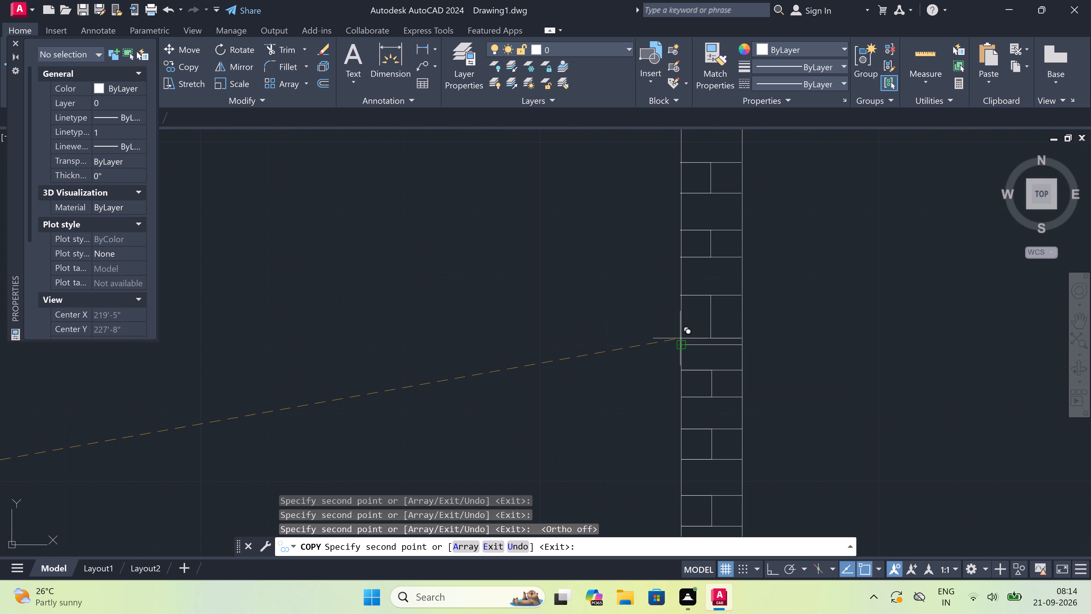
left_click(680, 338)
scroll(680, 338, "down", 3)
scroll(682, 273, "up", 2)
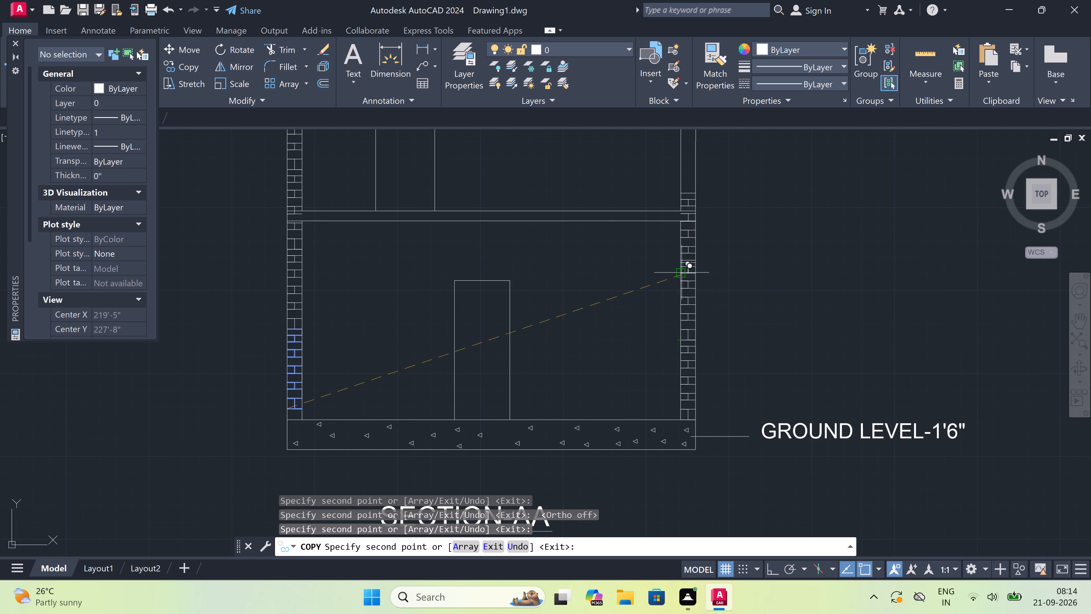
scroll(682, 273, "up", 1)
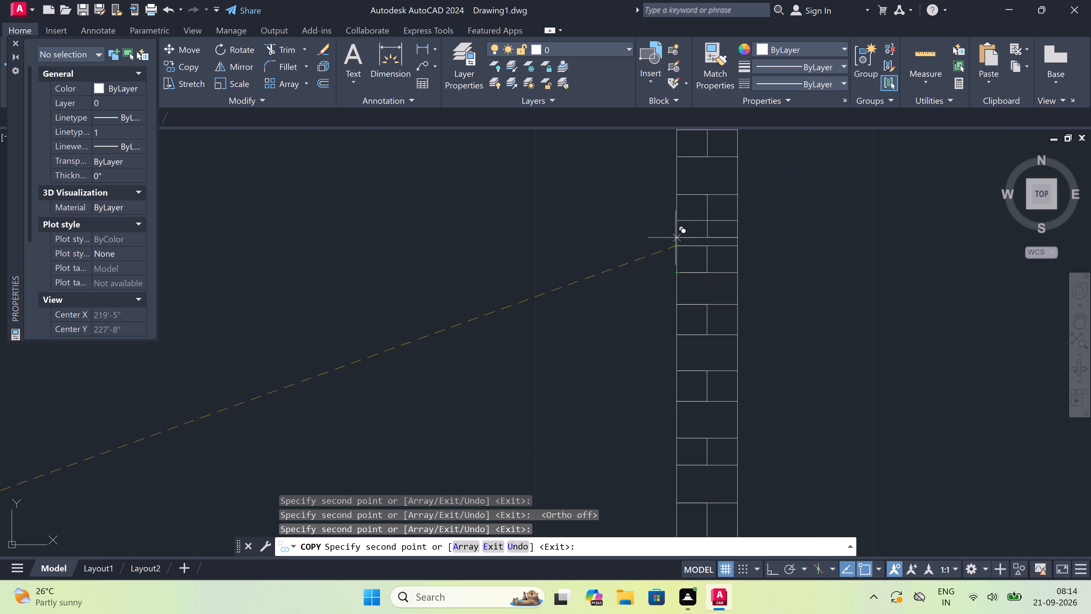
left_click(675, 222)
Stack two further copies of the brick joints in the right-hand wall's upper storey up to the roof slab, and end copying.
scroll(657, 415, "down", 5)
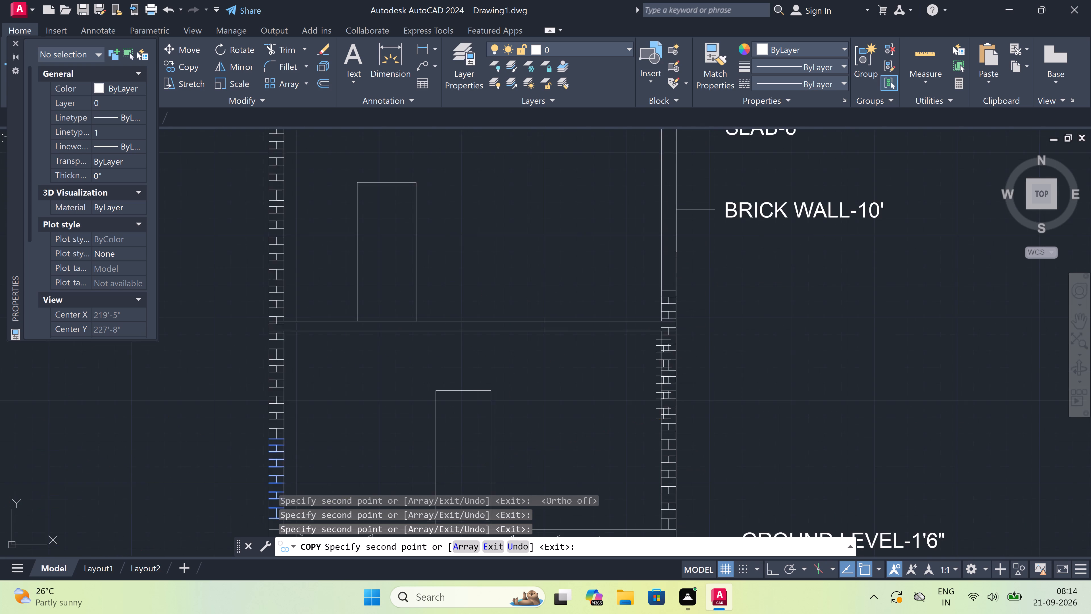
scroll(660, 338, "up", 4)
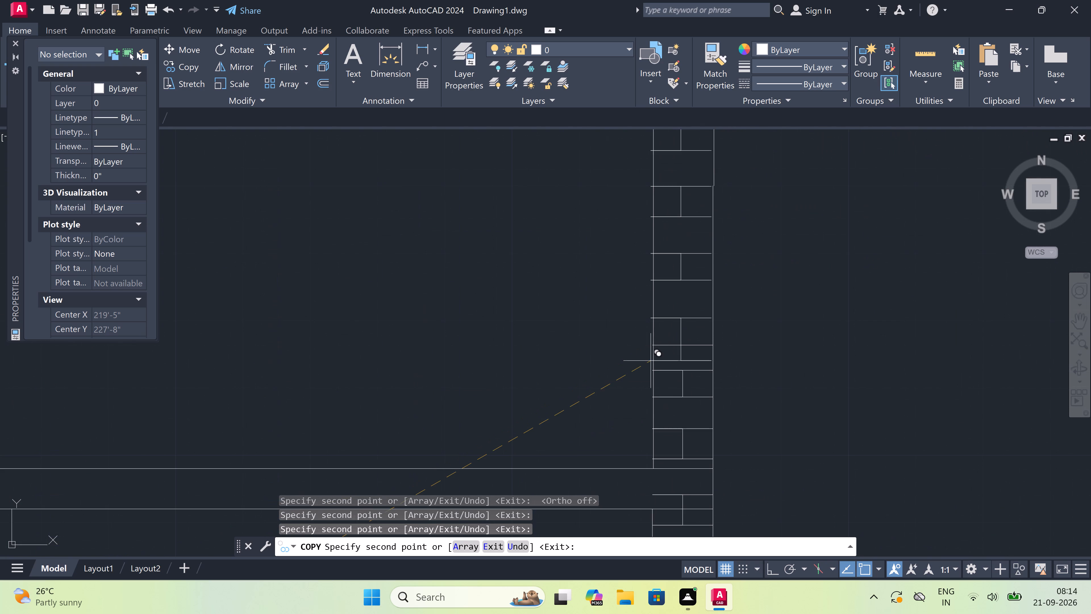
left_click(658, 348)
scroll(649, 370, "down", 3)
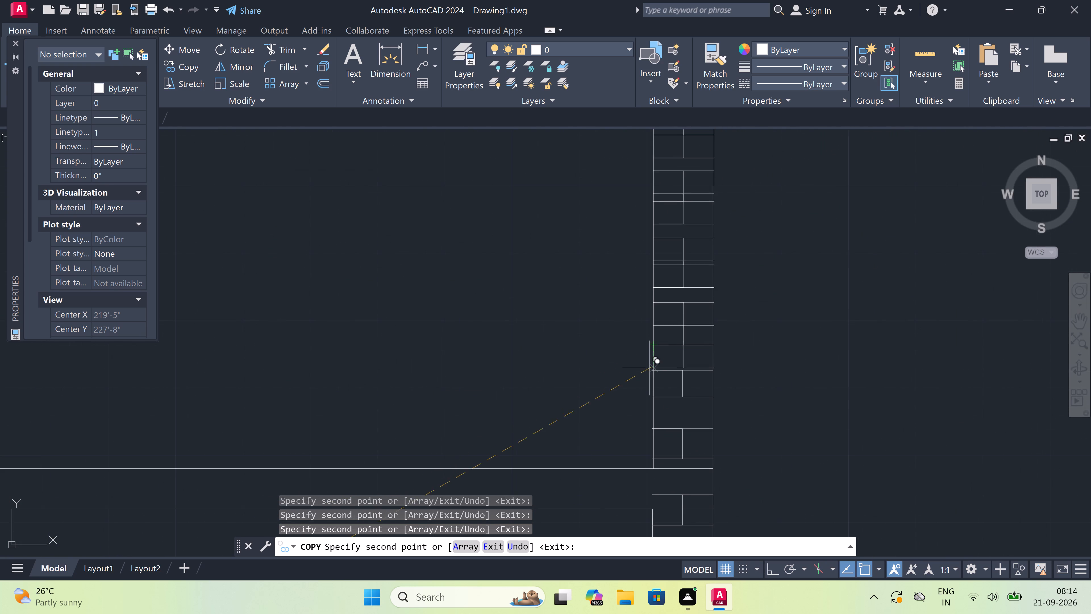
scroll(652, 327, "down", 3)
scroll(651, 300, "up", 4)
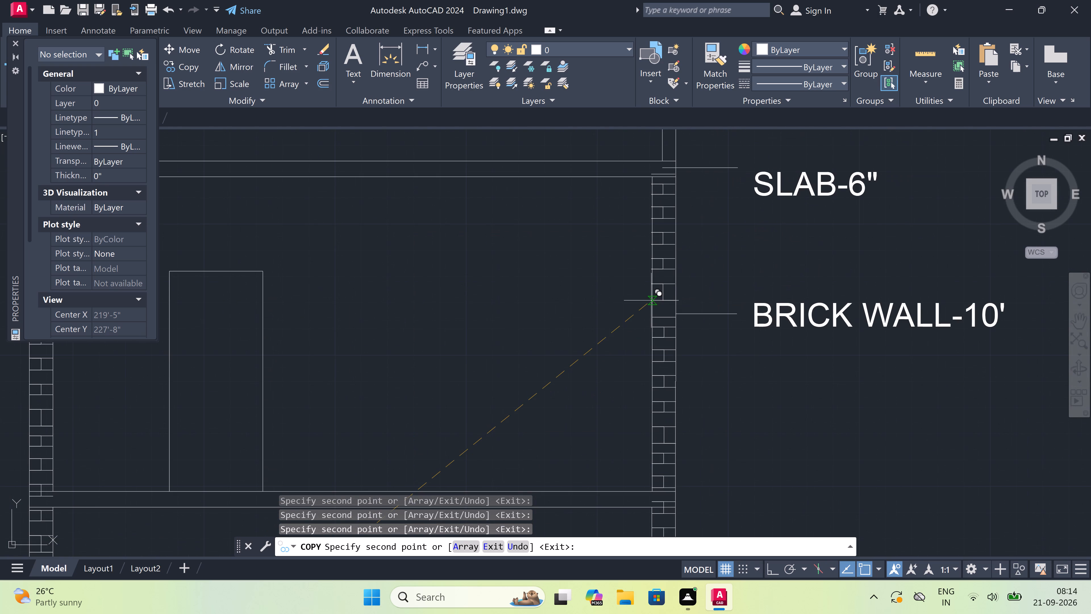
scroll(651, 300, "up", 1)
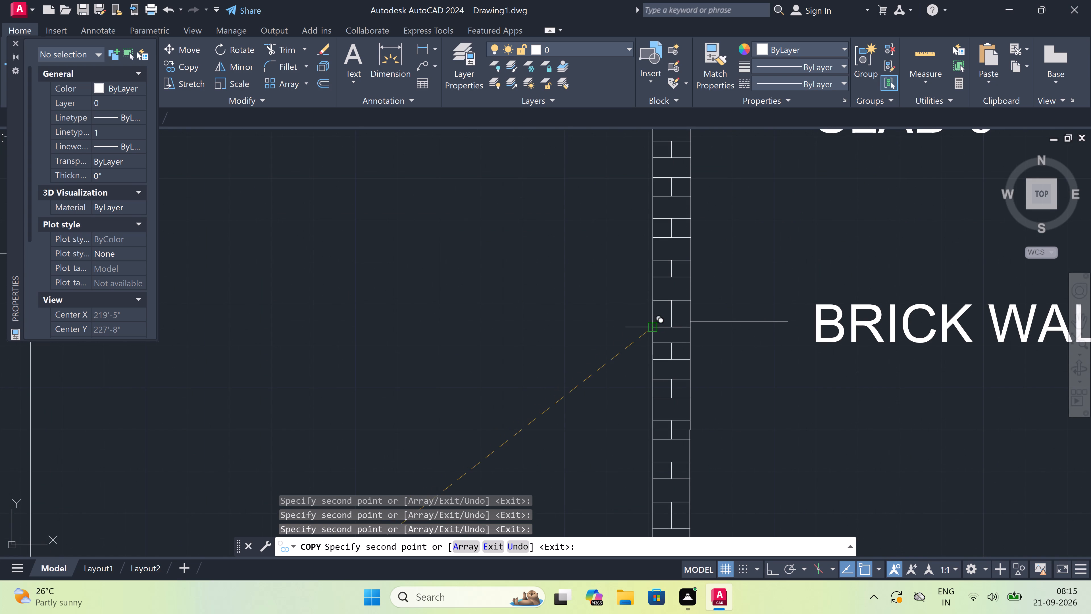
left_click(649, 328)
scroll(607, 379, "down", 1)
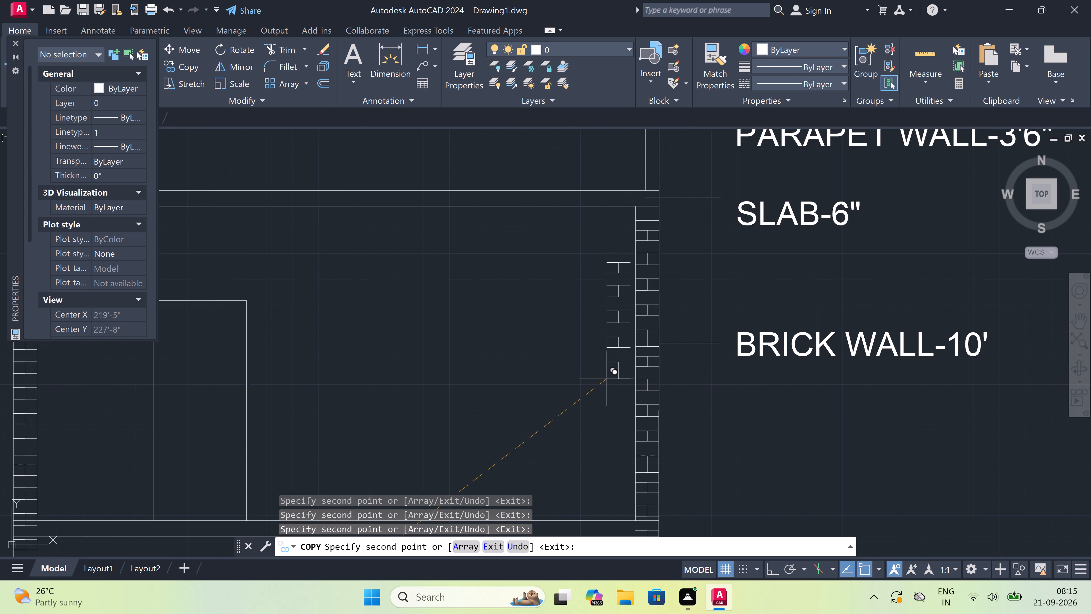
key("Escape")
scroll(598, 354, "down", 4)
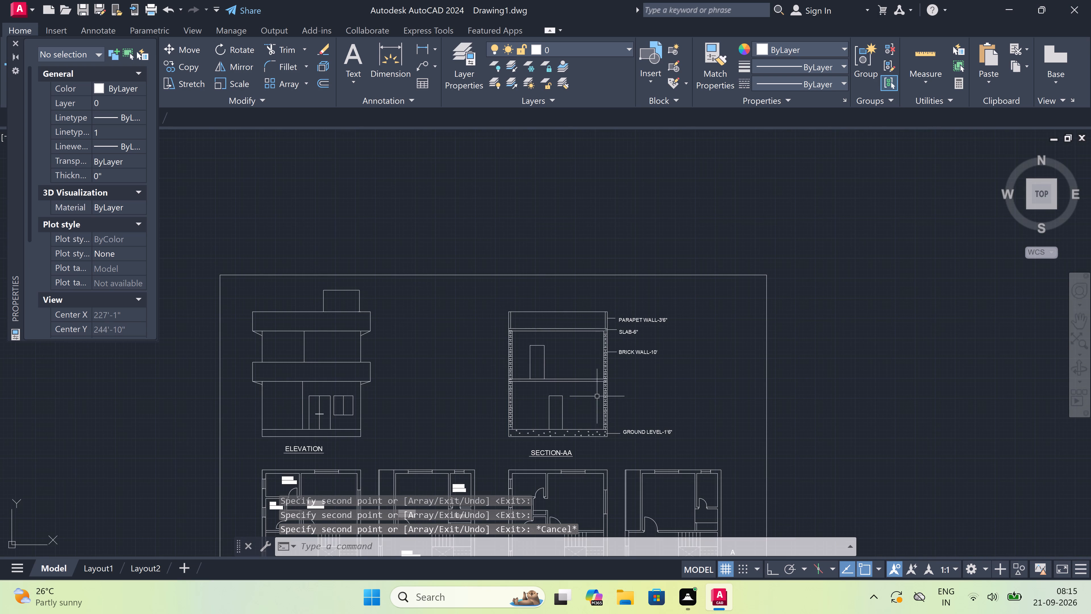
Trim the brick joints in Section-AA's left-hand wall where they cross the intermediate slab and the roof slab.
type("TR")
key("space")
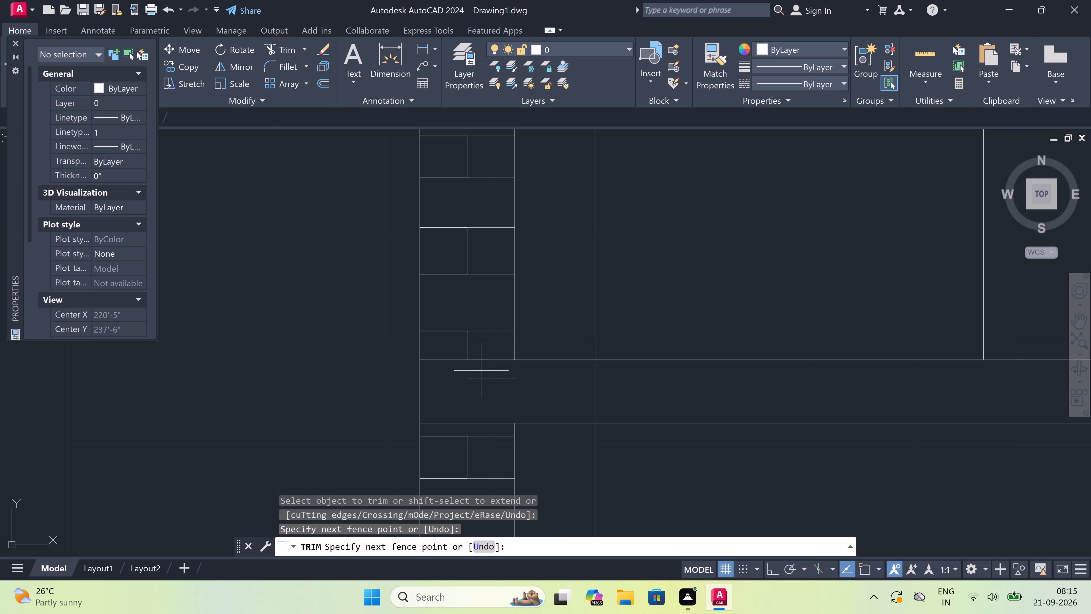
left_click(479, 400)
scroll(479, 400, "down", 6)
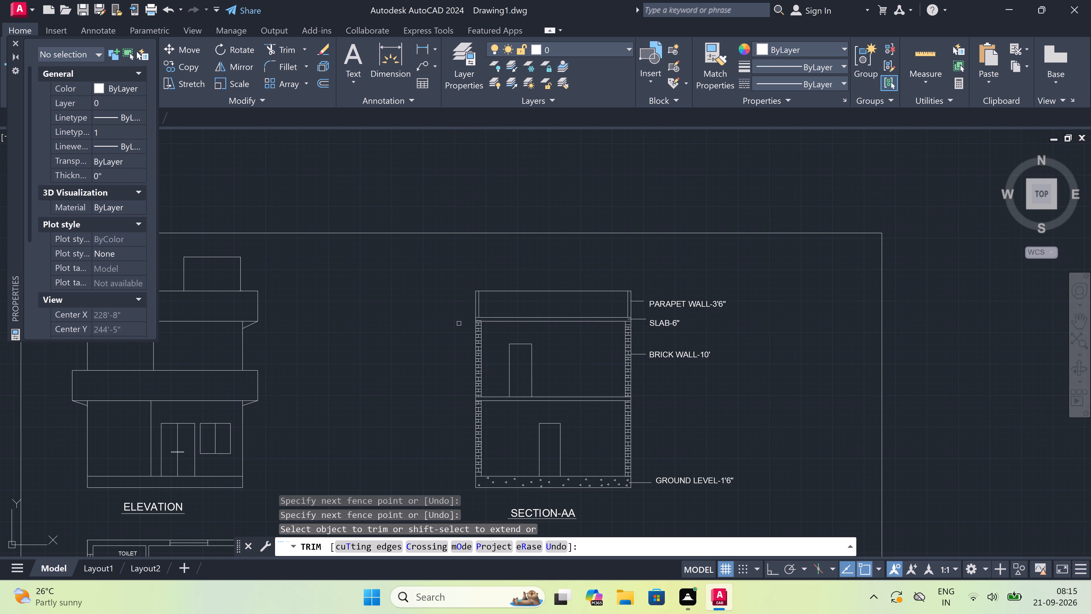
scroll(470, 317, "up", 5)
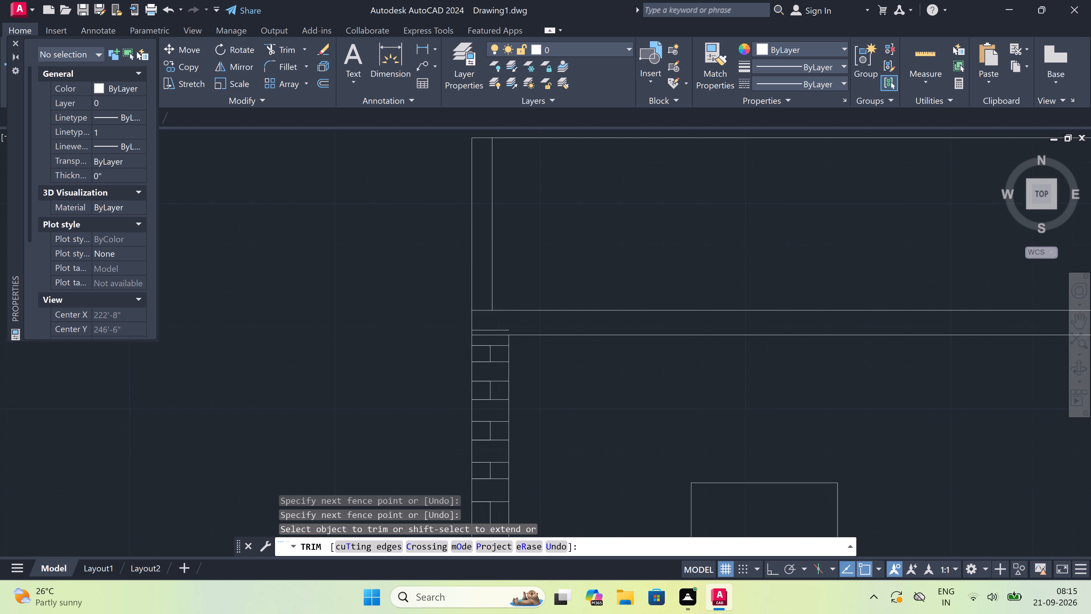
scroll(488, 332, "up", 2)
left_click(485, 335)
scroll(485, 335, "down", 1)
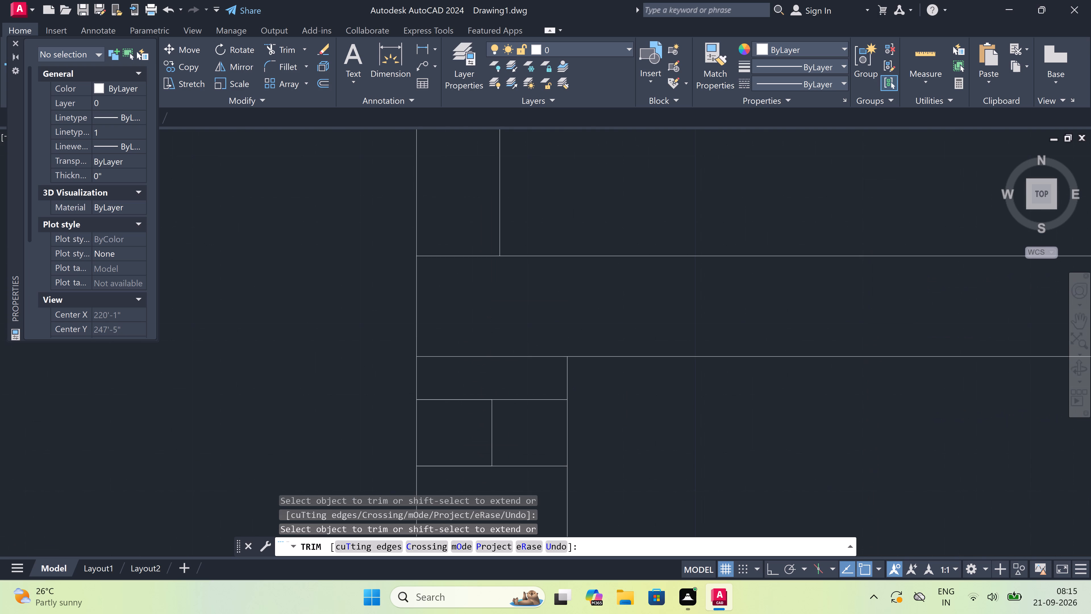
scroll(485, 335, "down", 5)
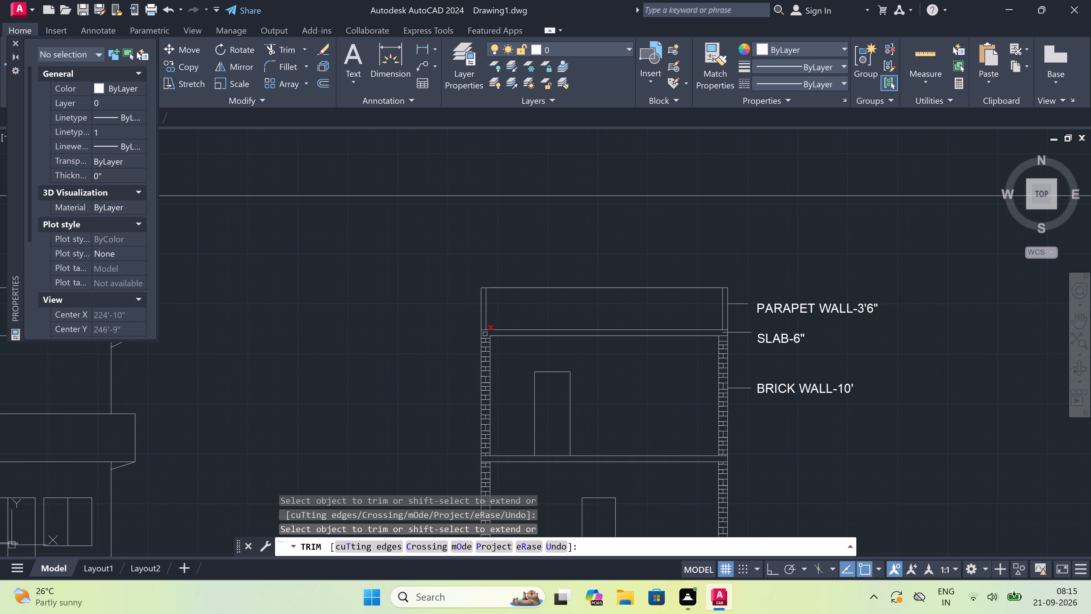
key("Escape")
With Ortho on, draw a vertical line through Section-AA from the ground slab's top to the parapet top, aligned with the staircase edge in the plan below.
scroll(485, 334, "down", 3)
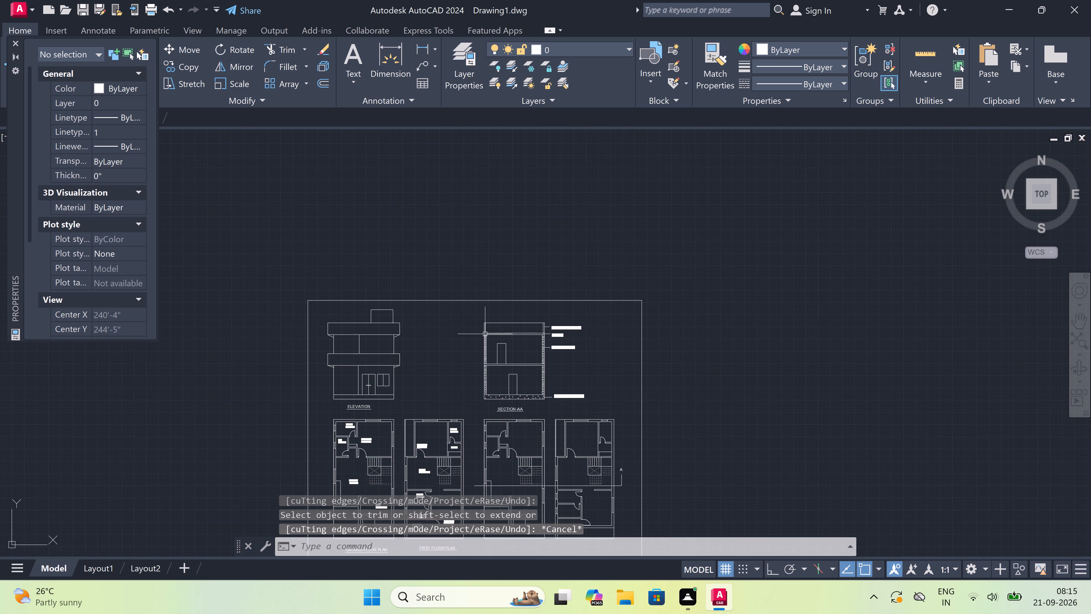
scroll(485, 338, "down", 1)
scroll(488, 364, "up", 2)
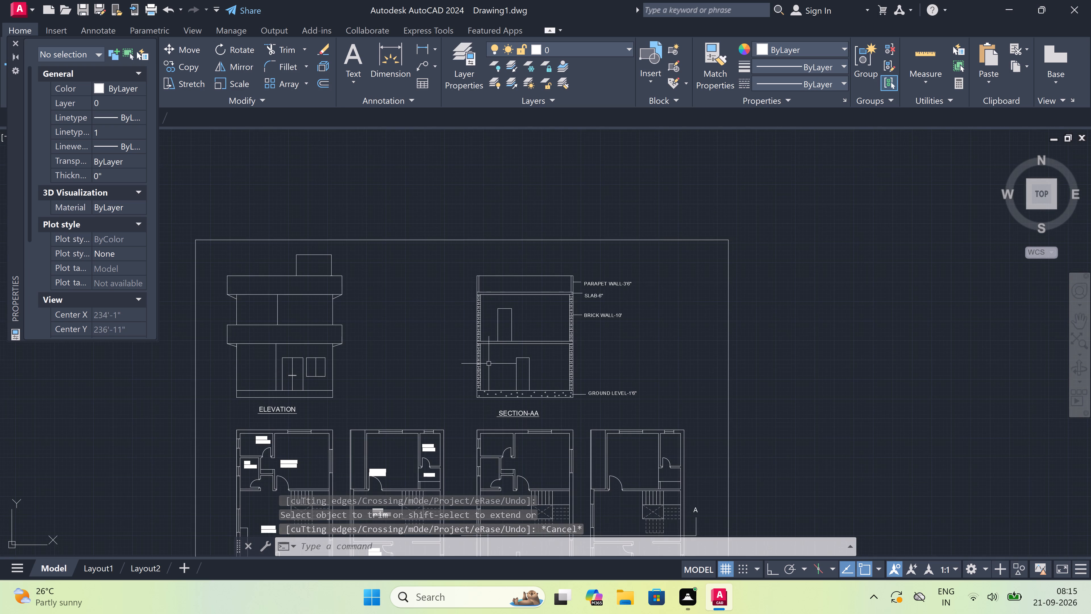
scroll(489, 364, "down", 2)
scroll(491, 395, "up", 2)
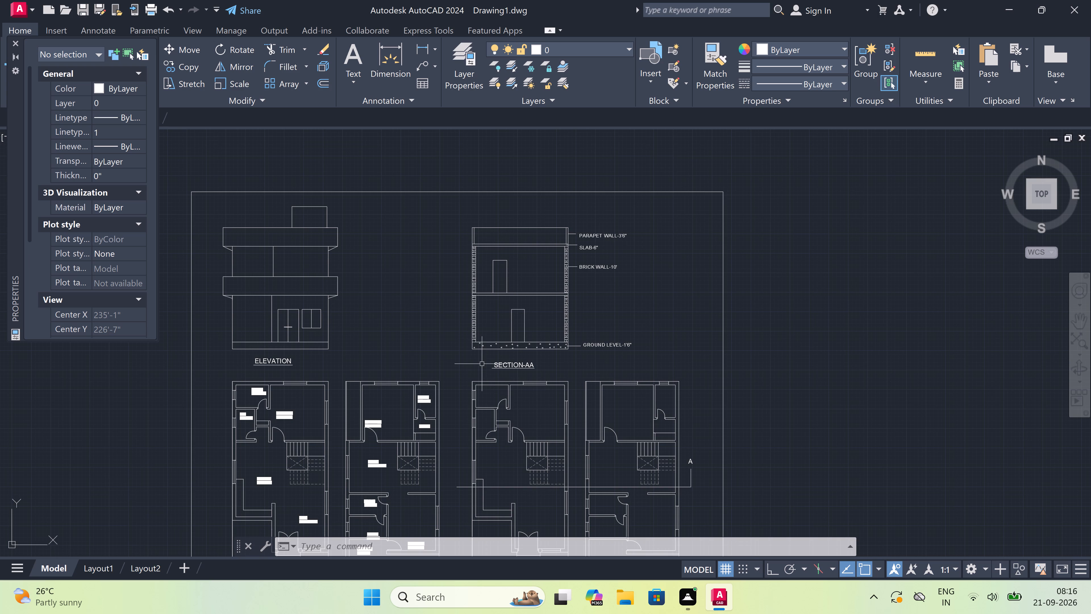
type("L")
key("space")
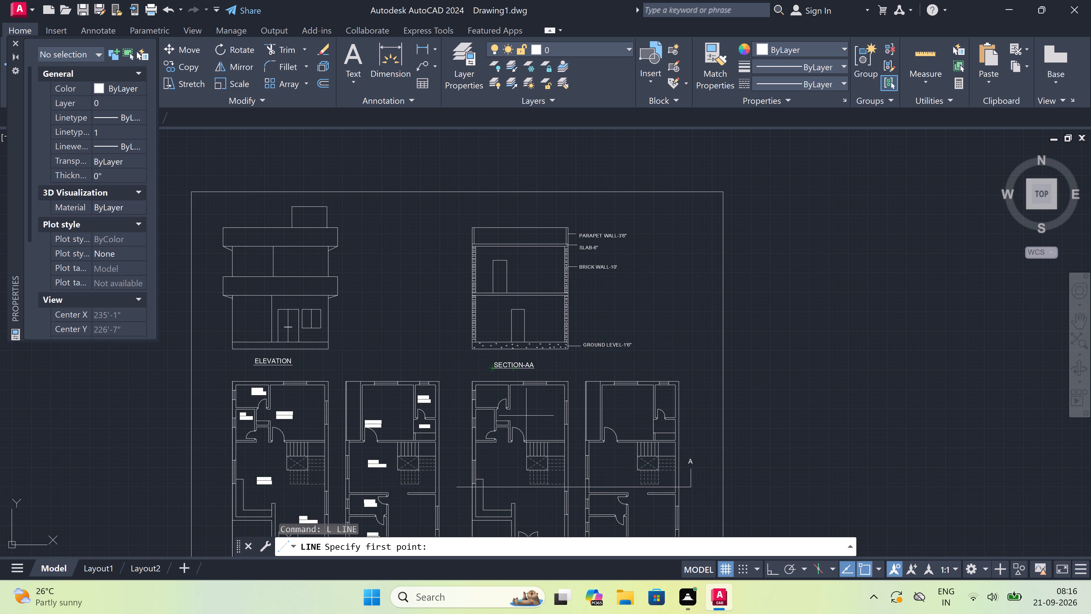
scroll(528, 437, "up", 2)
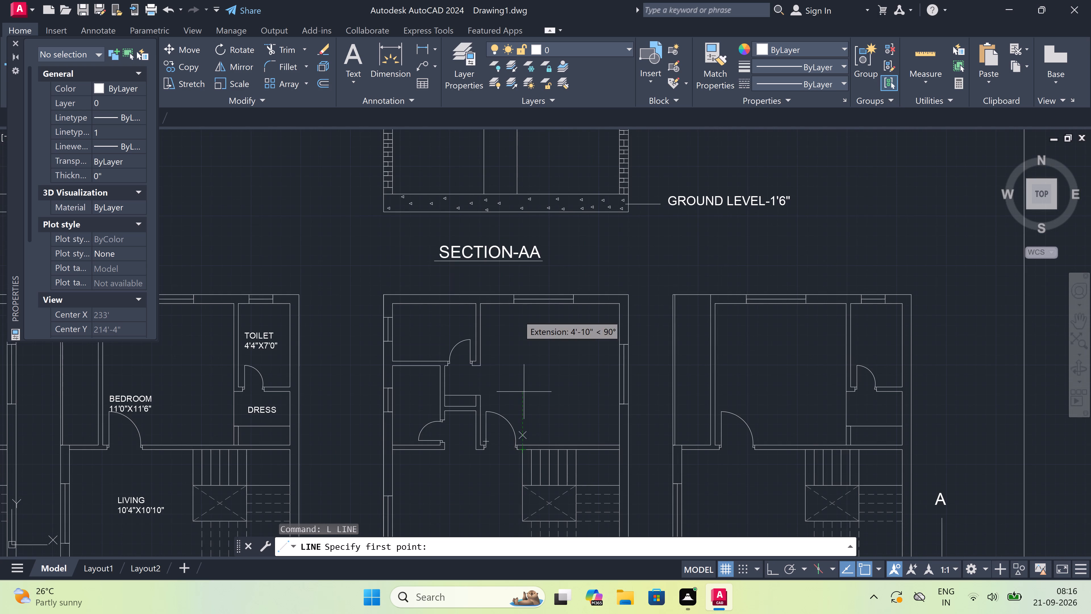
left_click(524, 191)
scroll(524, 184, "down", 5)
scroll(522, 151, "up", 2)
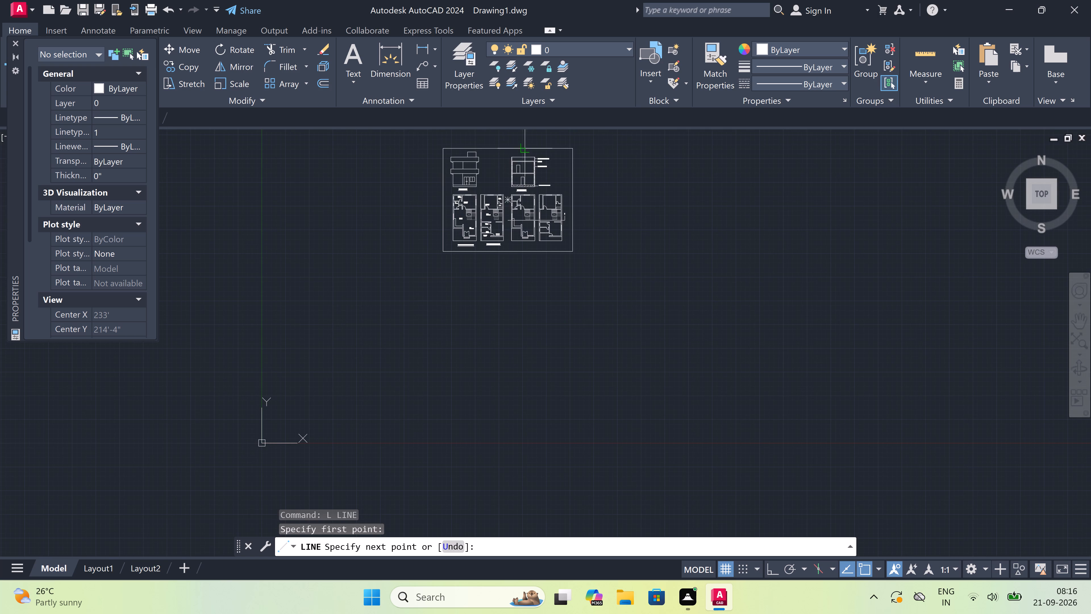
scroll(522, 151, "up", 2)
key("F8")
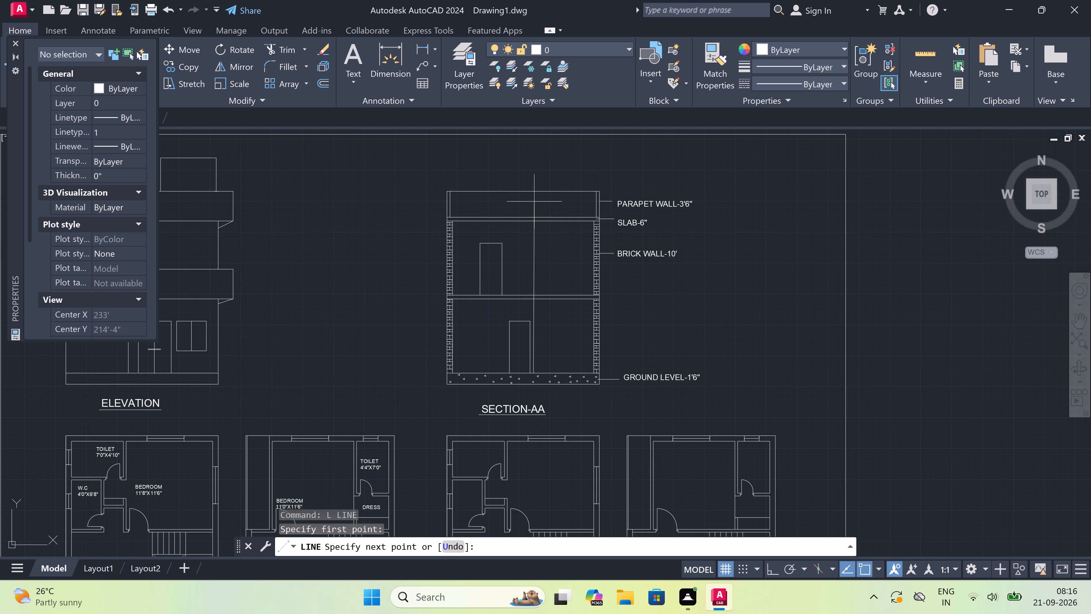
scroll(537, 192, "up", 1)
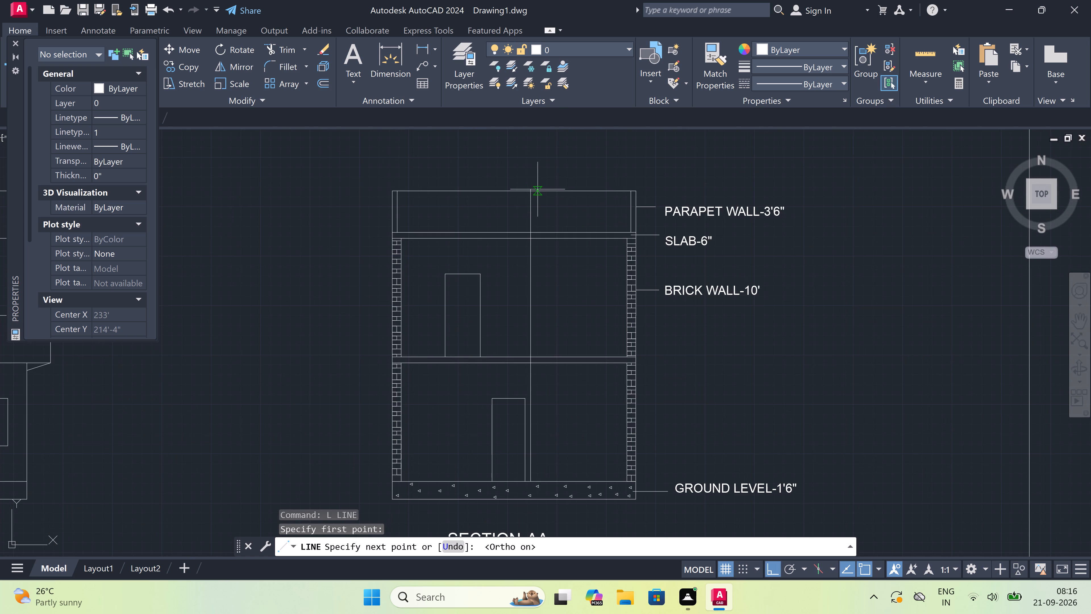
left_click(534, 190)
key("Escape")
Draw a short horizontal line from the right-hand wall's inner face into the room at mid-height of Section-AA's ground storey.
scroll(534, 190, "down", 2)
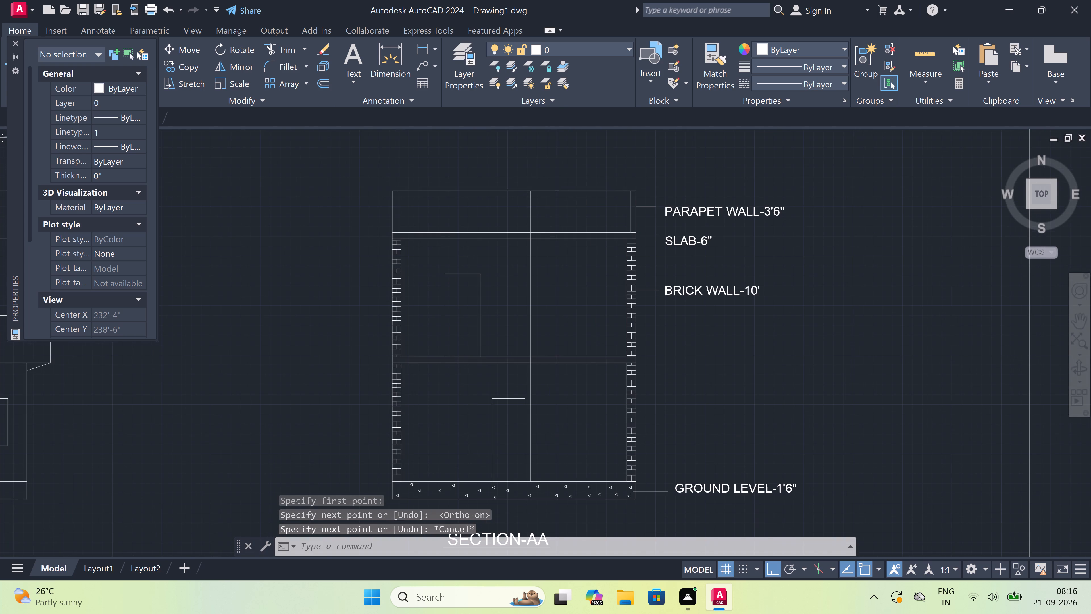
scroll(536, 226, "down", 2)
scroll(538, 236, "up", 3)
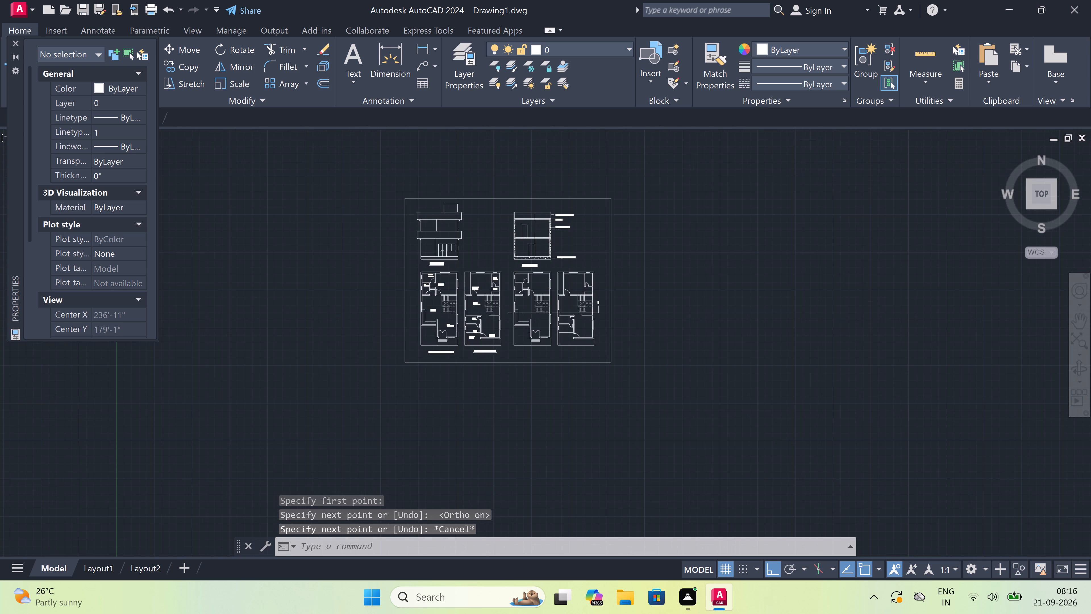
scroll(538, 236, "up", 2)
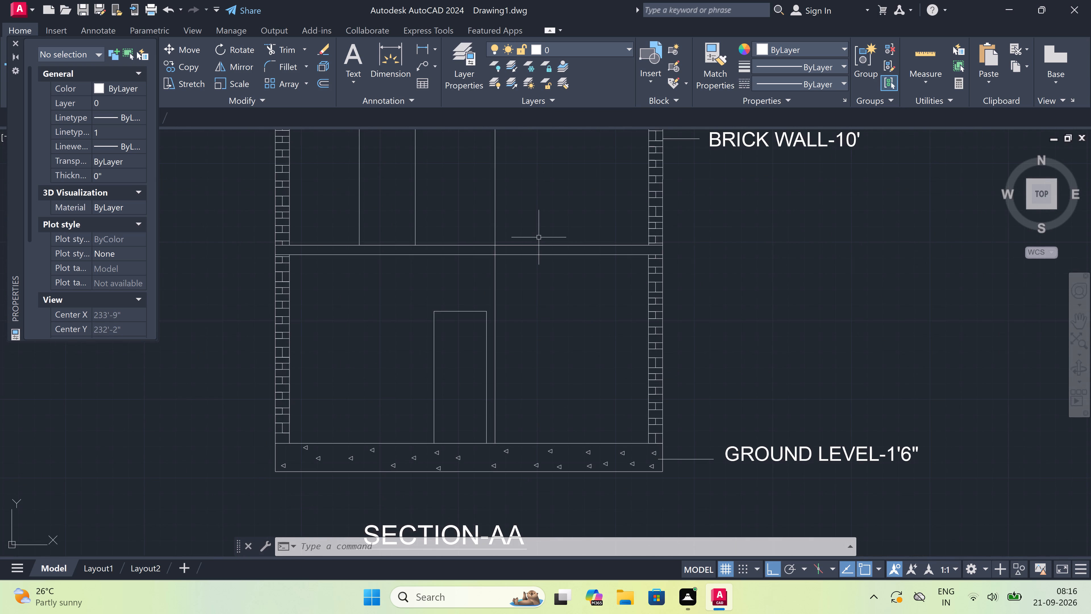
scroll(539, 238, "down", 1)
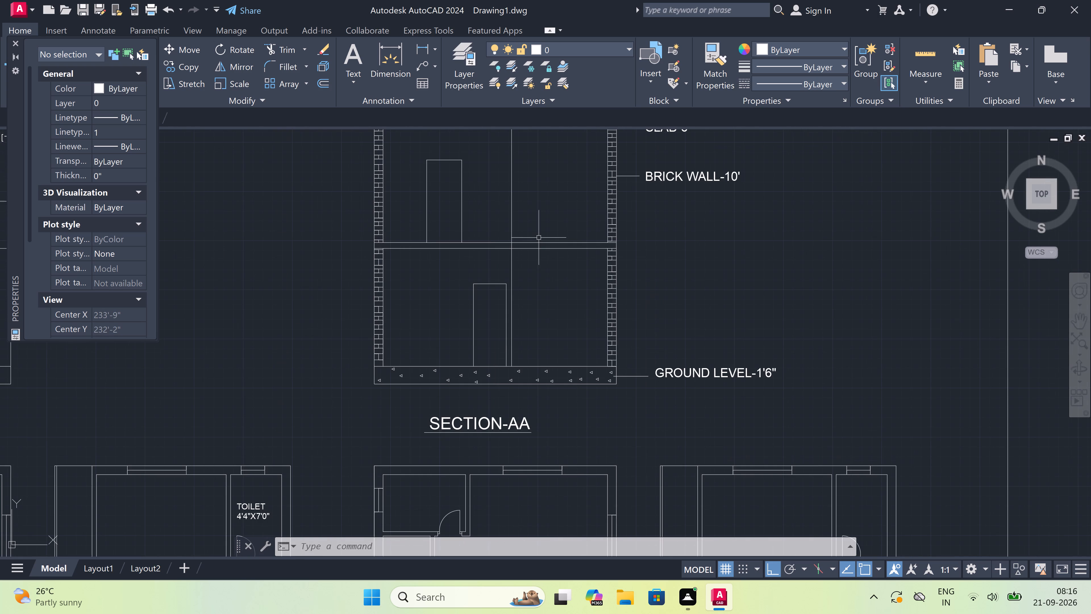
scroll(539, 238, "down", 1)
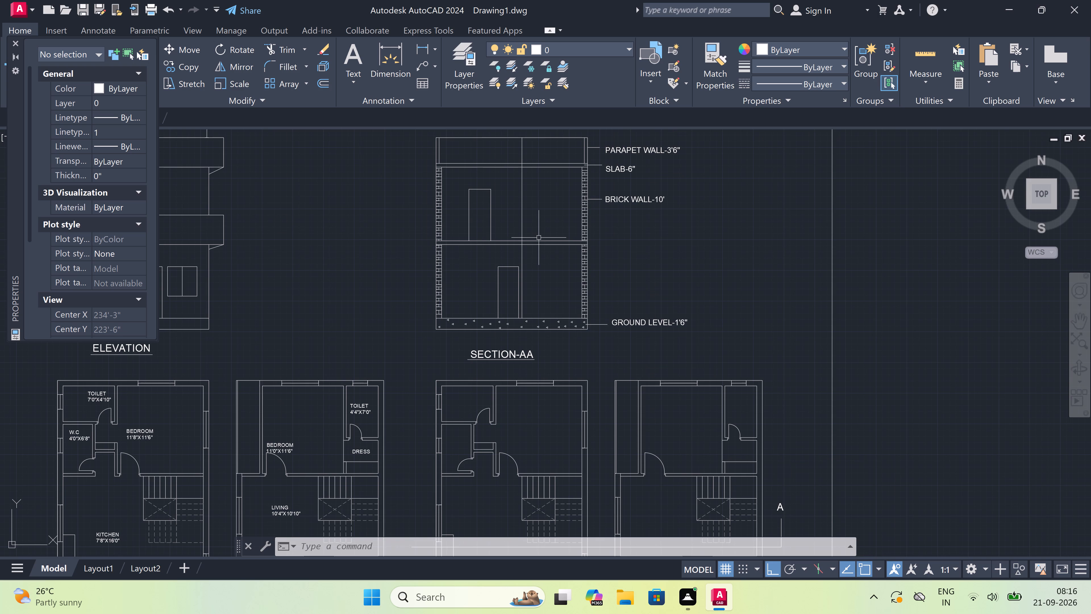
scroll(540, 268, "up", 2)
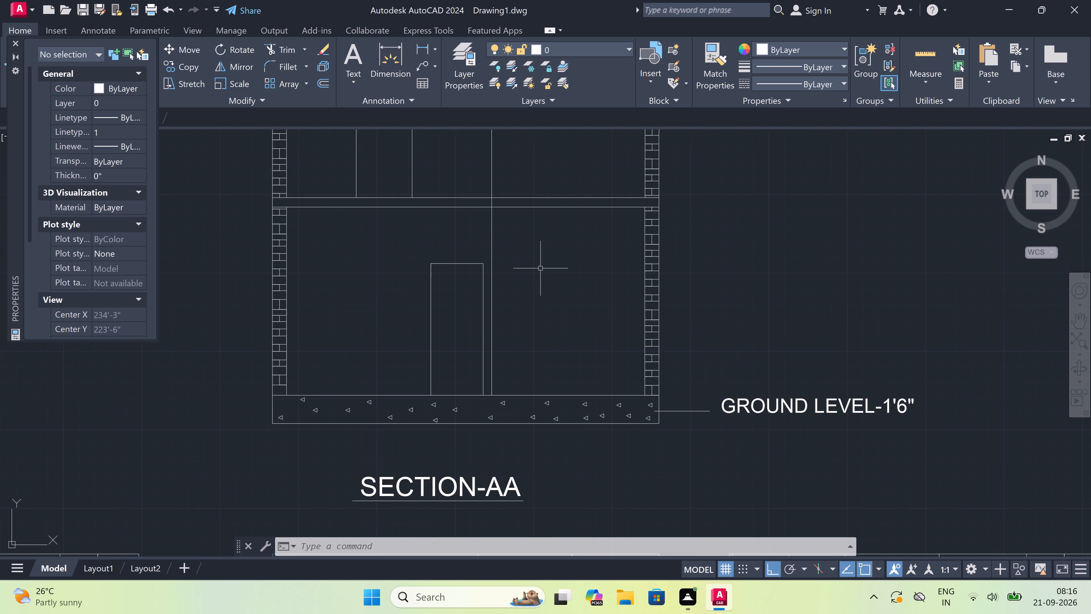
scroll(540, 268, "up", 1)
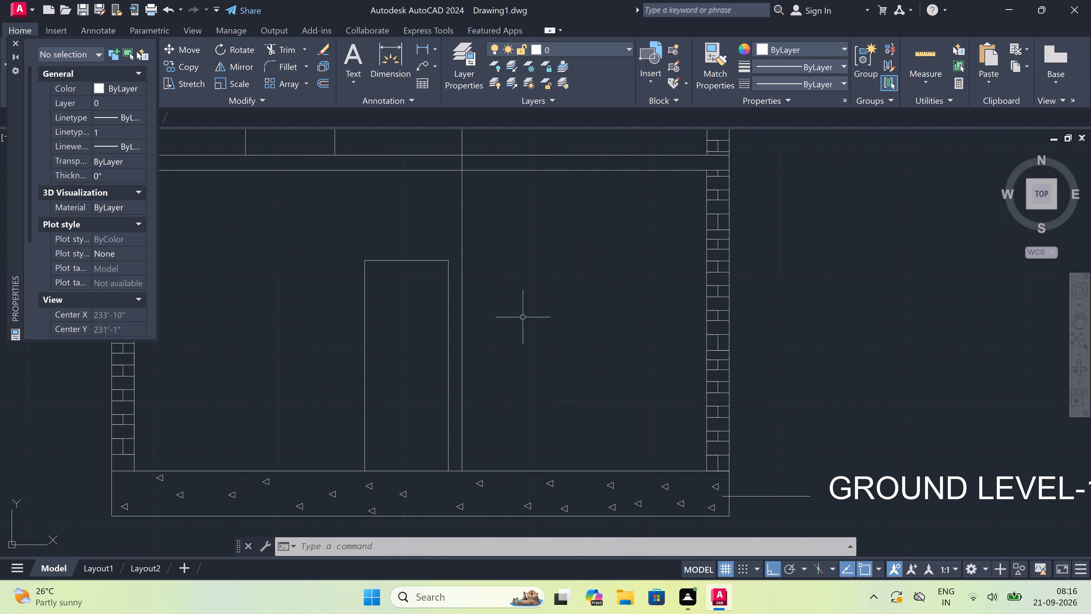
key("l")
key("space")
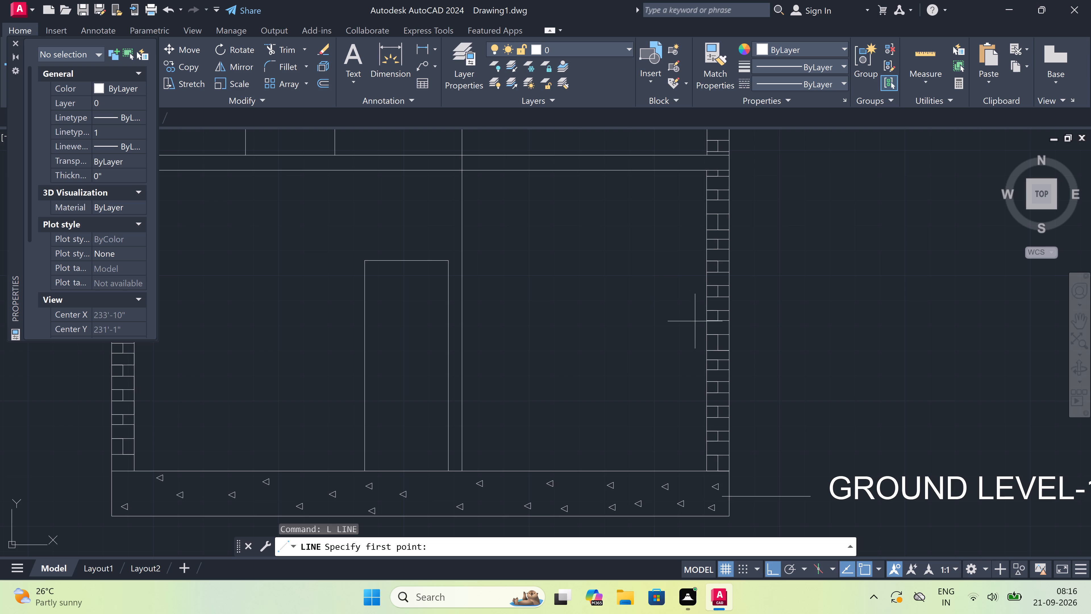
left_click(705, 322)
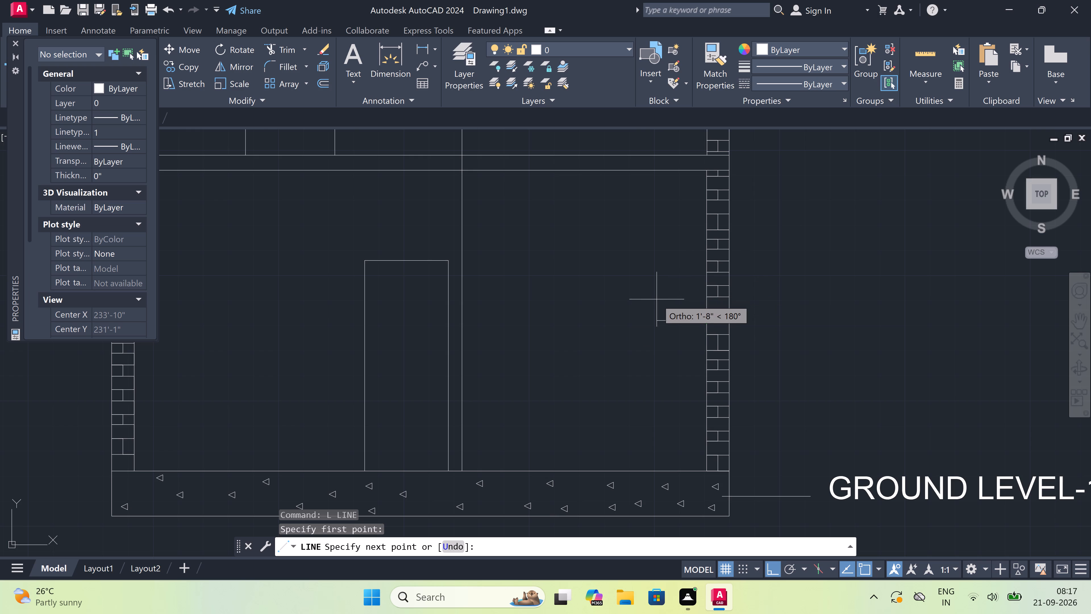
left_click(604, 320)
key("Escape")
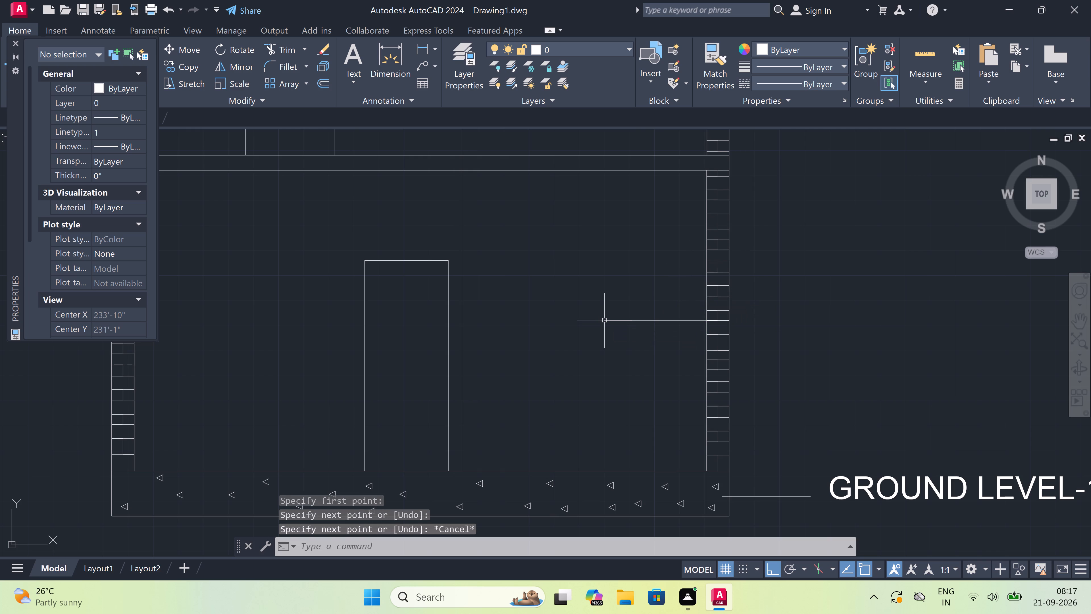
Start a line at the foot of the vertical guide line, on top of the ground slab beside the door.
key("space")
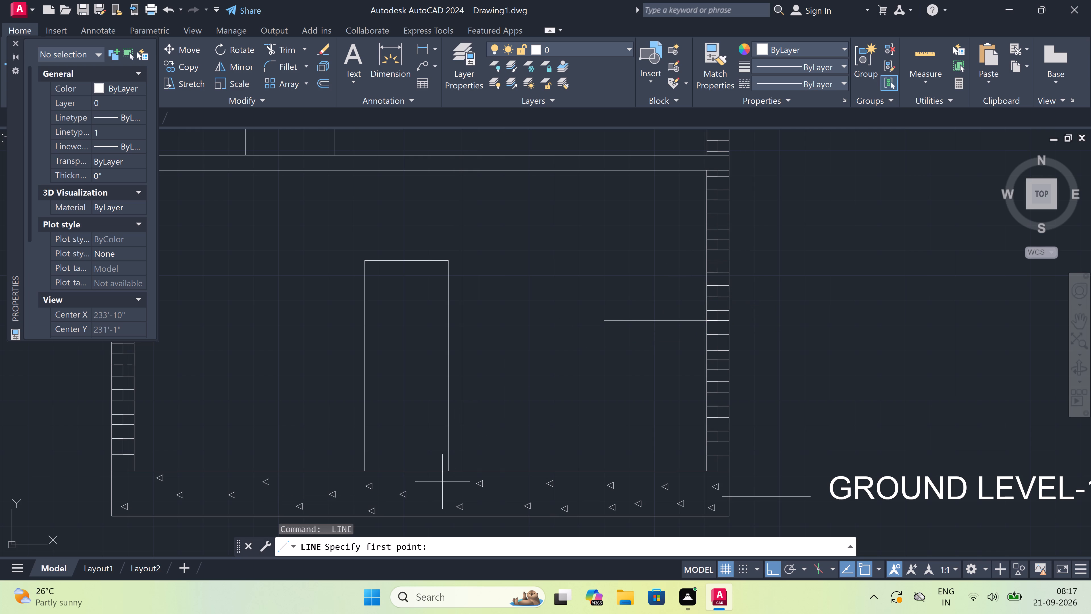
left_click(458, 469)
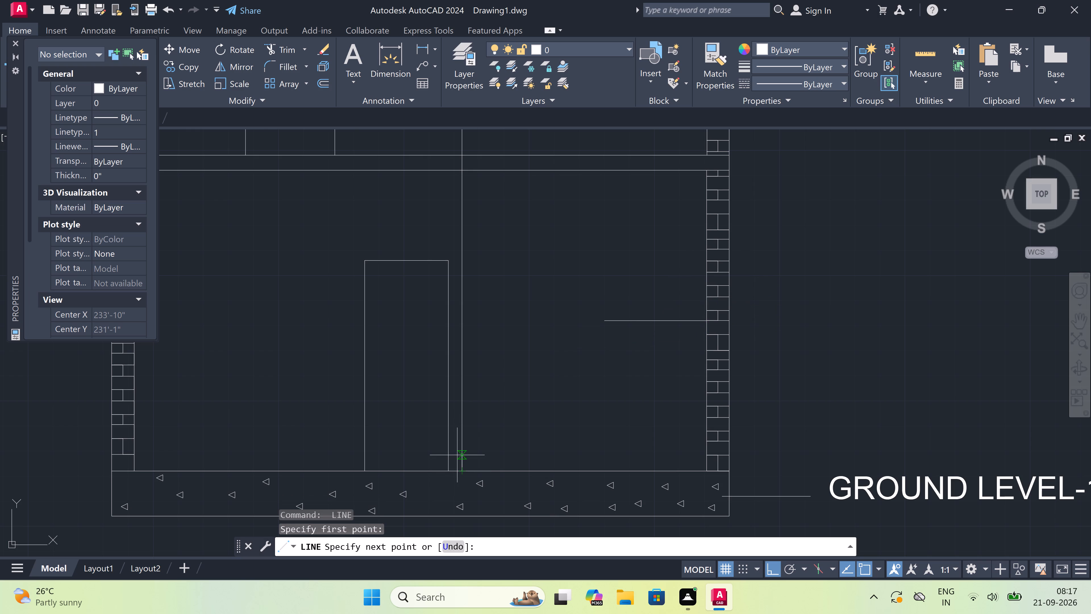
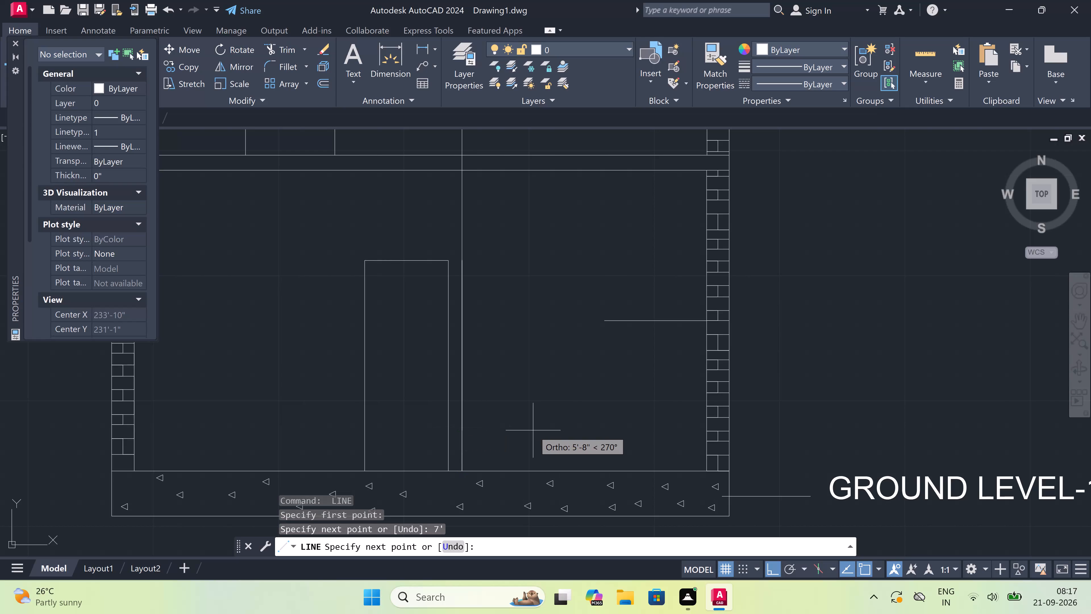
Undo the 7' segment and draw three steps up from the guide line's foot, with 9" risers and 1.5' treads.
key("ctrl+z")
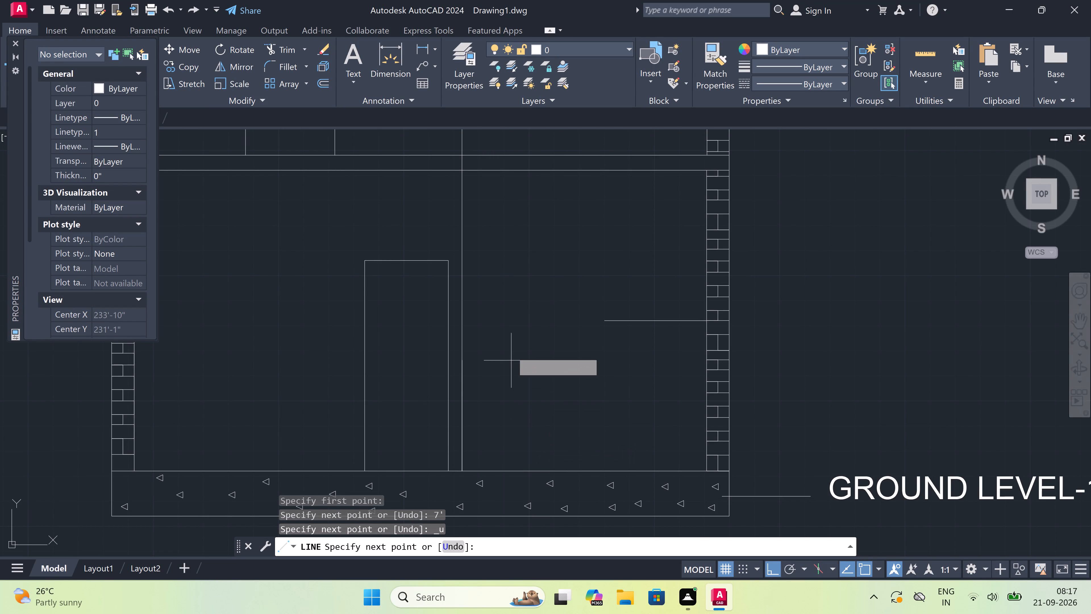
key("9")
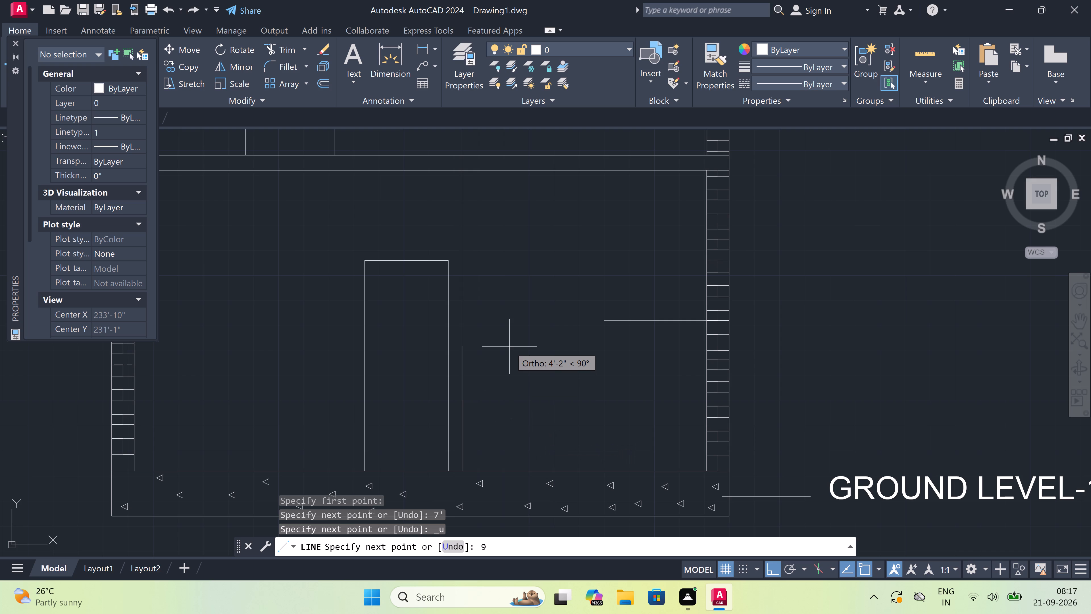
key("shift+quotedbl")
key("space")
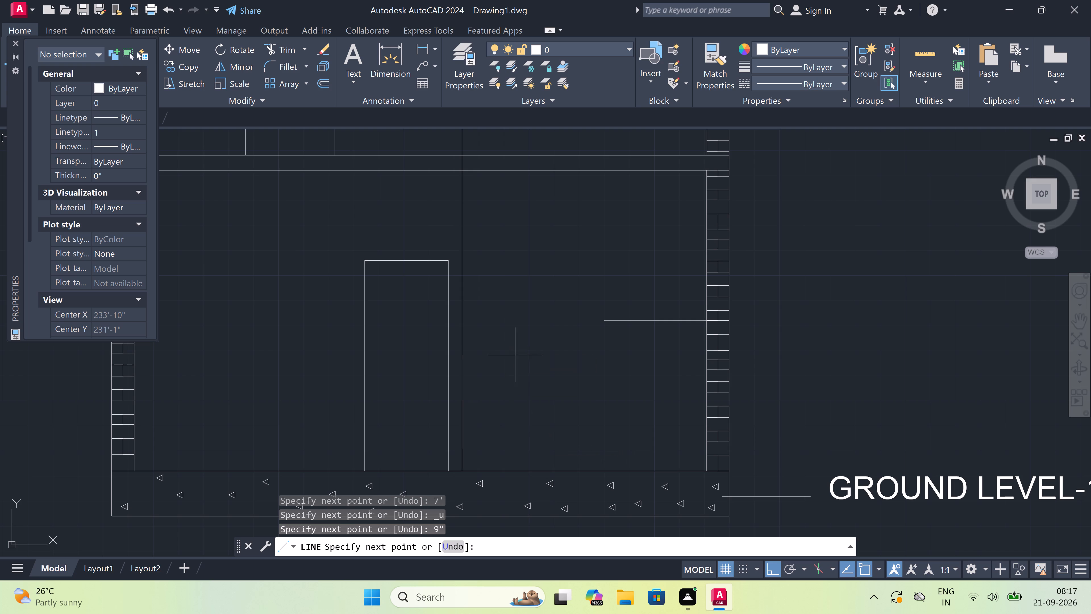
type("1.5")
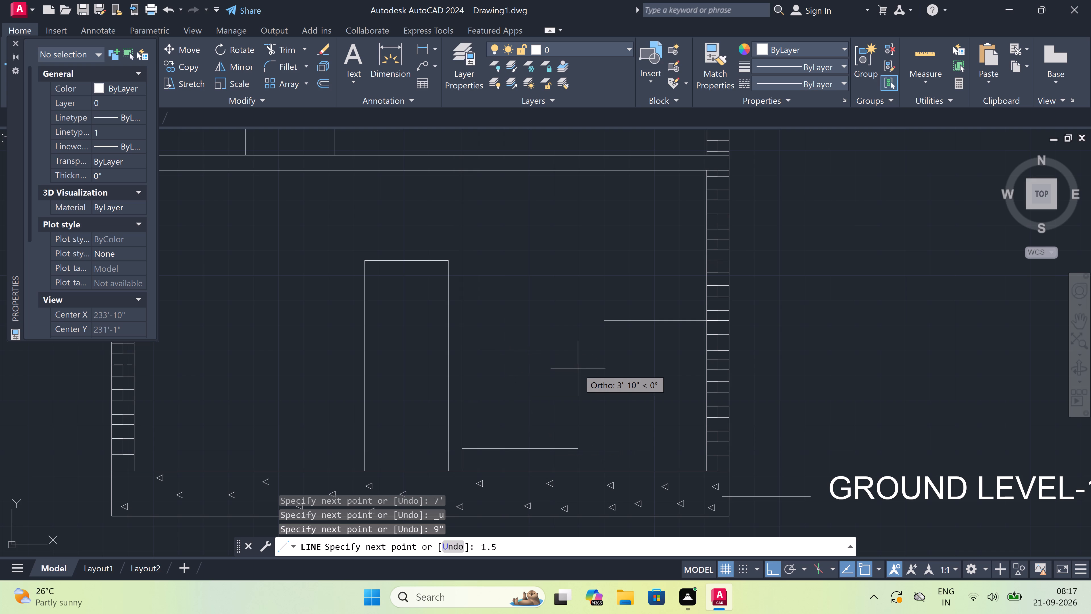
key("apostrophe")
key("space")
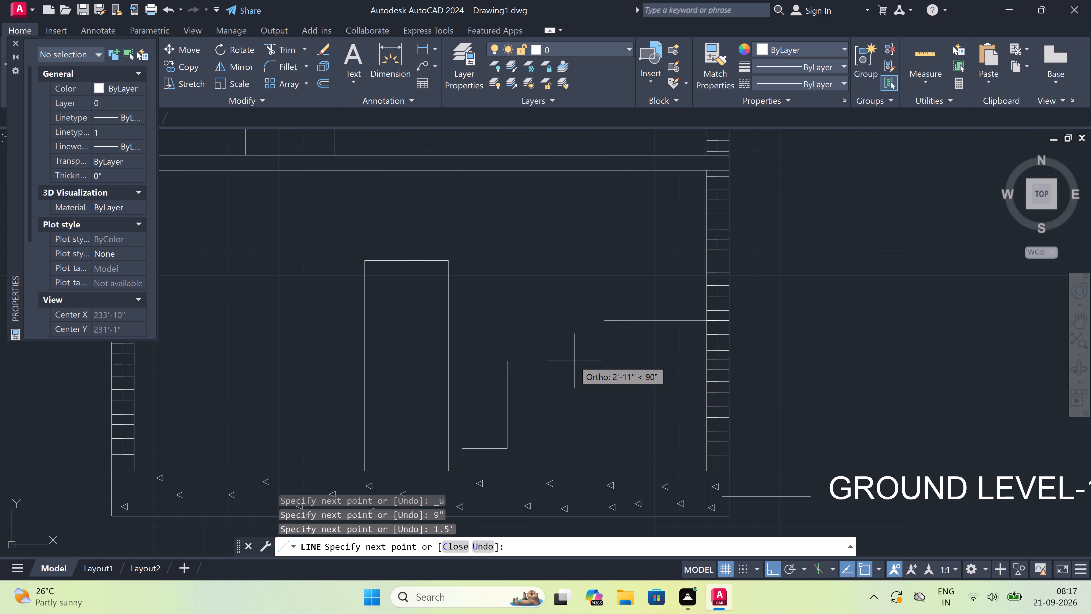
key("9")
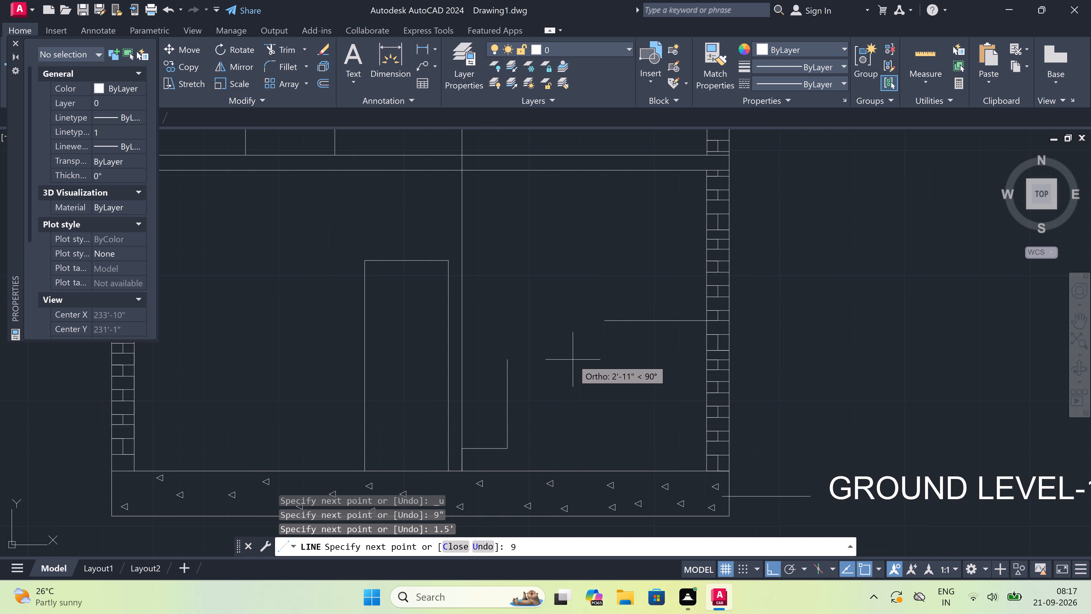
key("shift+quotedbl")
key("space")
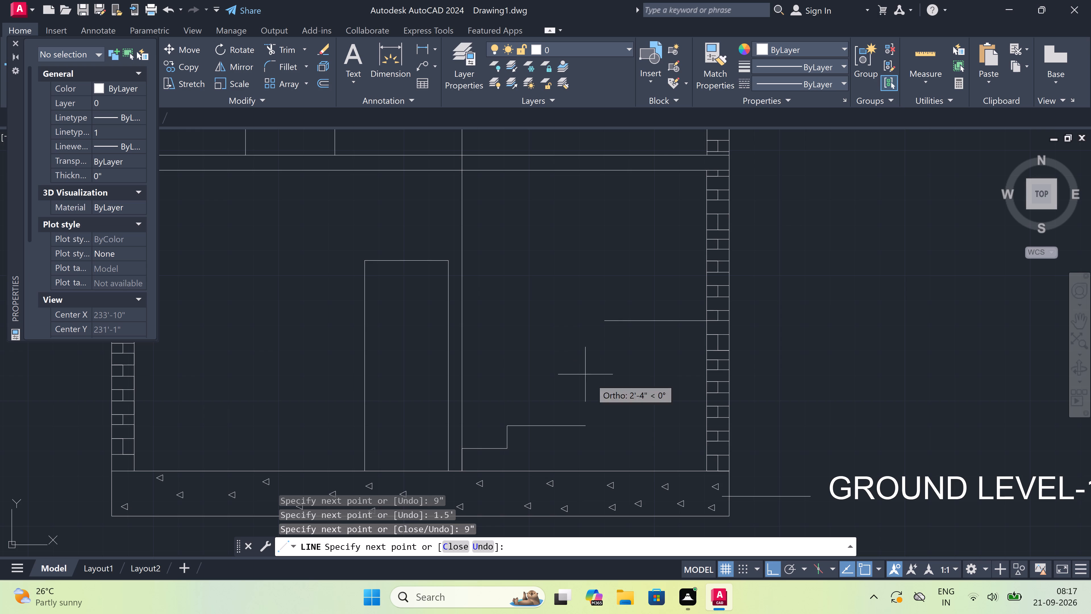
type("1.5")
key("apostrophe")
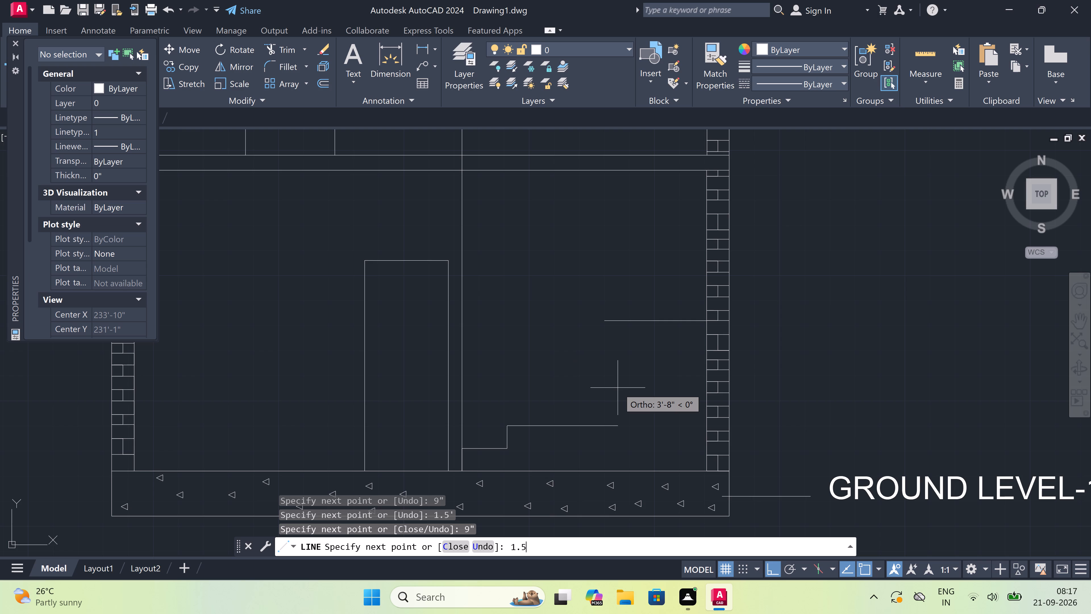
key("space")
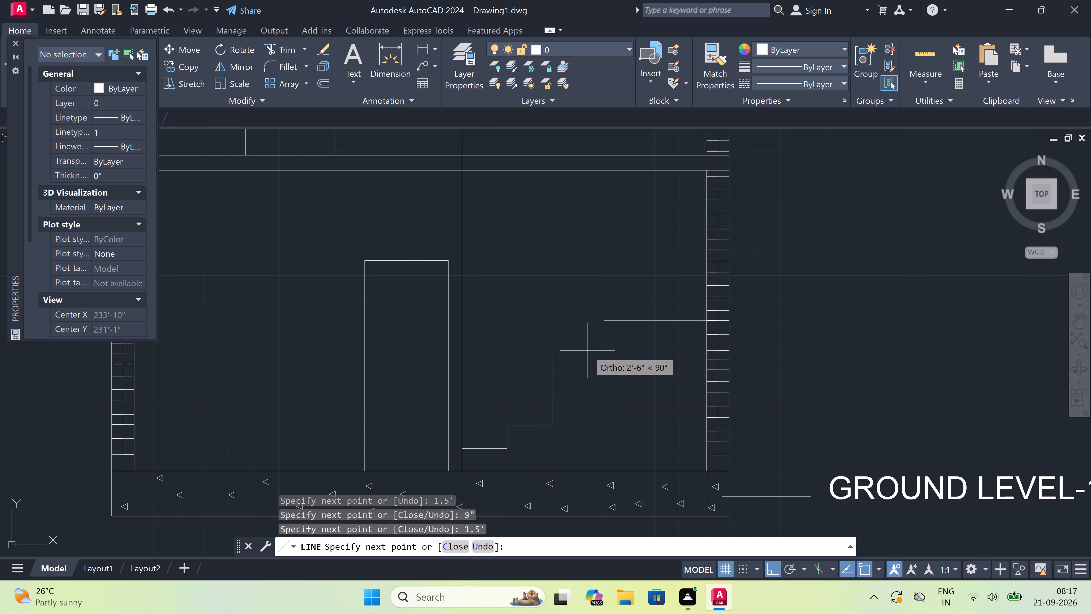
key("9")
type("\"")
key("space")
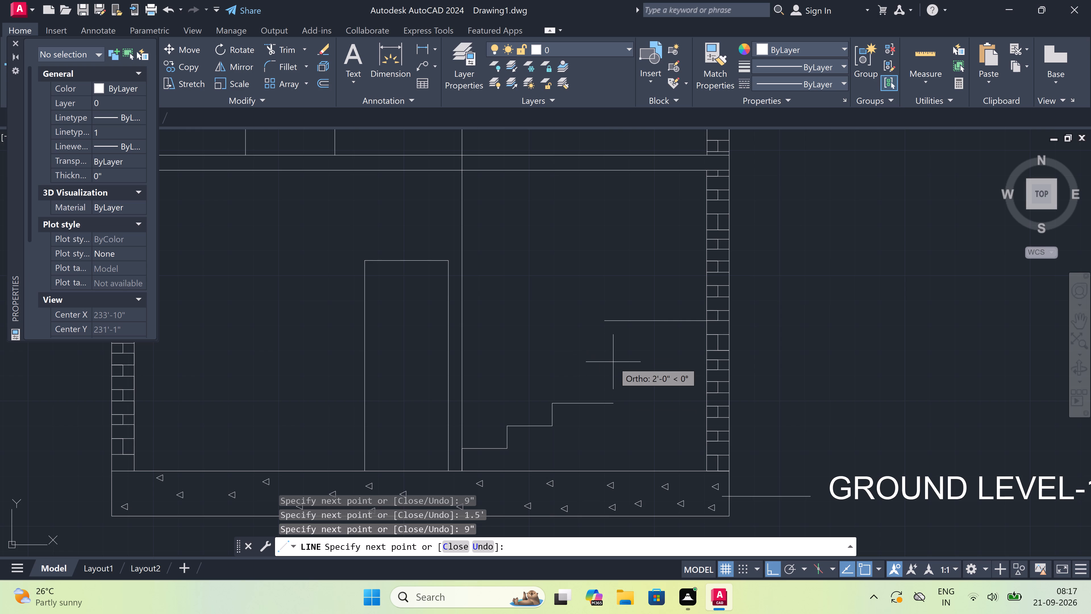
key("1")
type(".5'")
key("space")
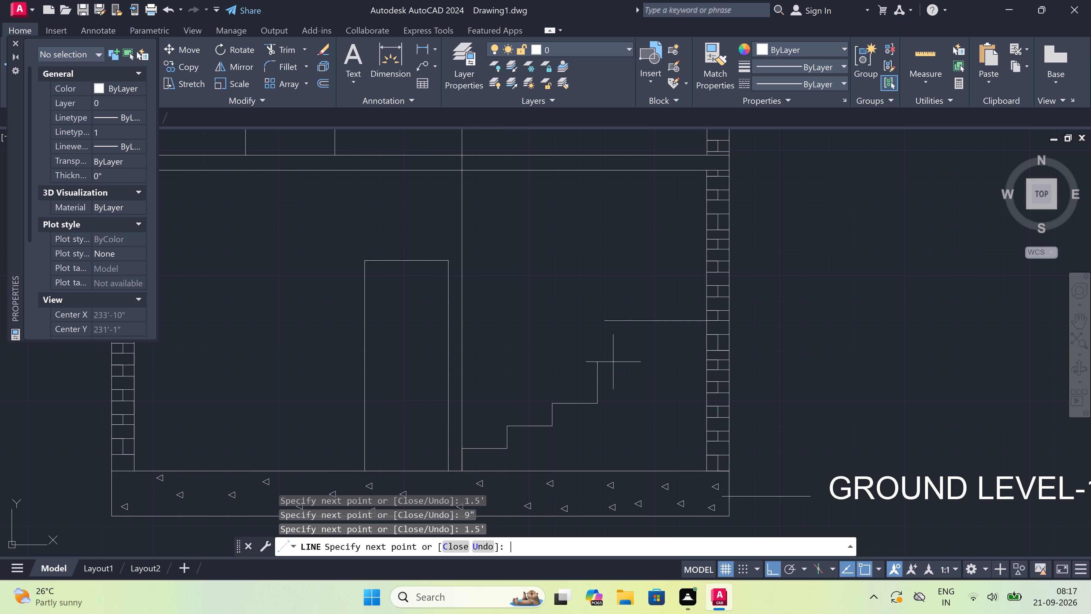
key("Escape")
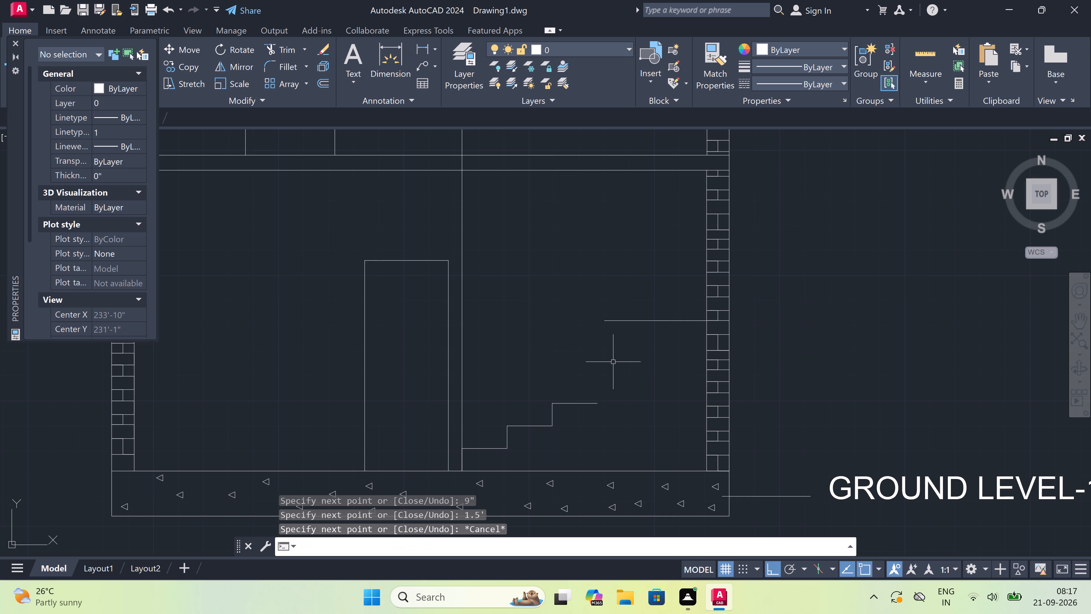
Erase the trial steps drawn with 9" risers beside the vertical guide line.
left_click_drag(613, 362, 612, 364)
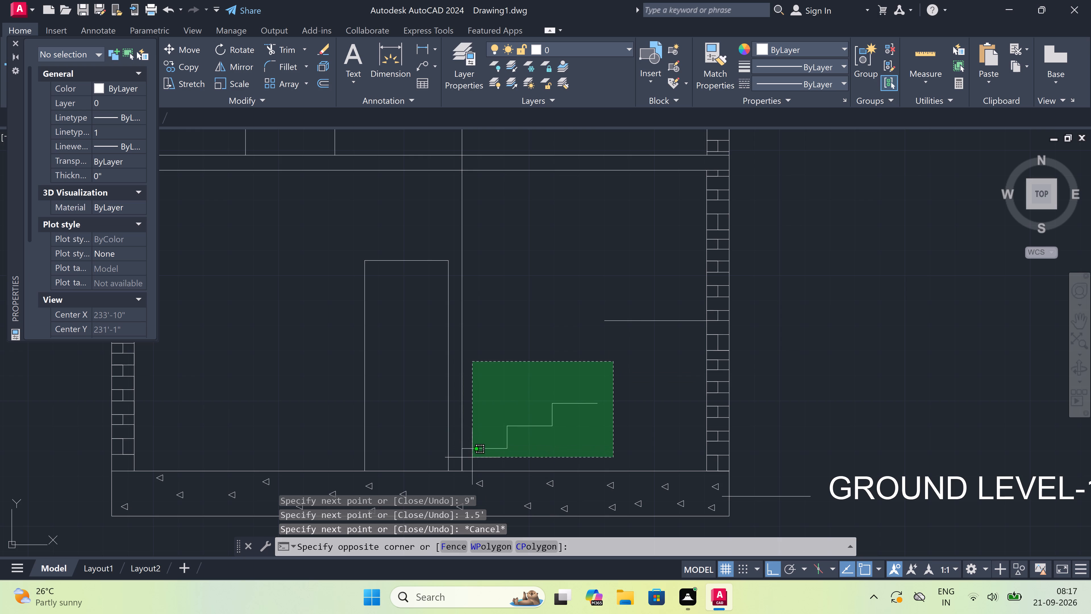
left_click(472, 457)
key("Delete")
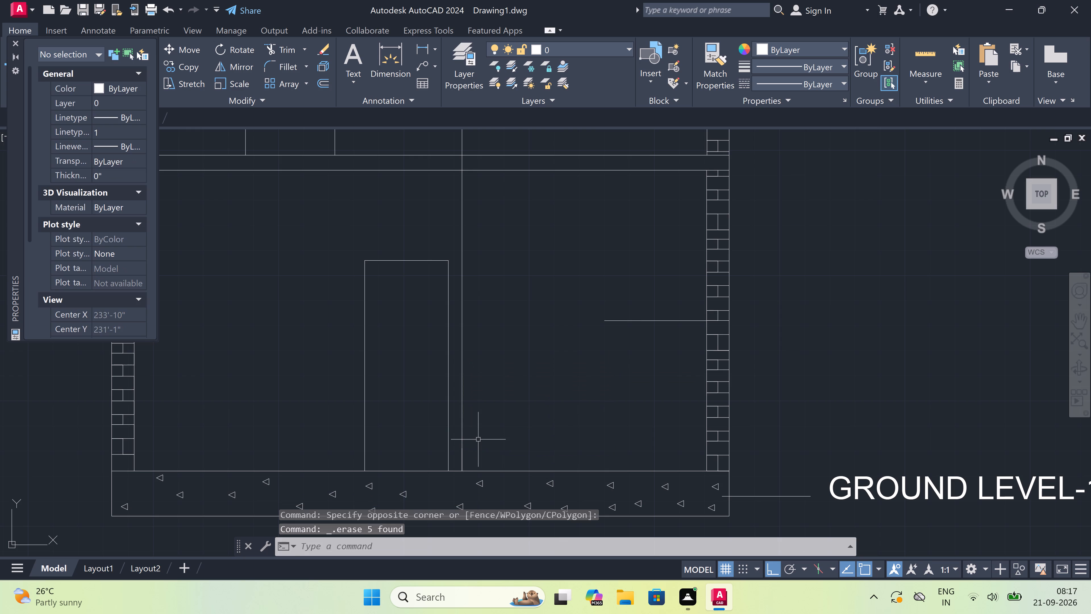
Draw the staircase's first two steps from the guide line's foot on the ground slab, with 1' risers and 1.5' treads.
type("L")
key("space")
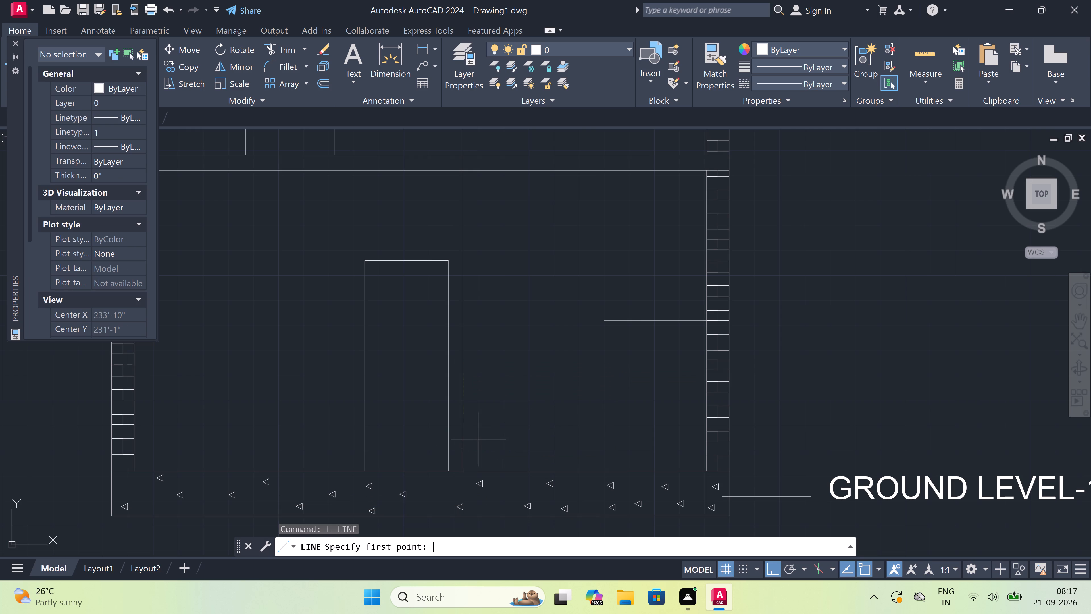
left_click(461, 470)
type("1'")
key("space")
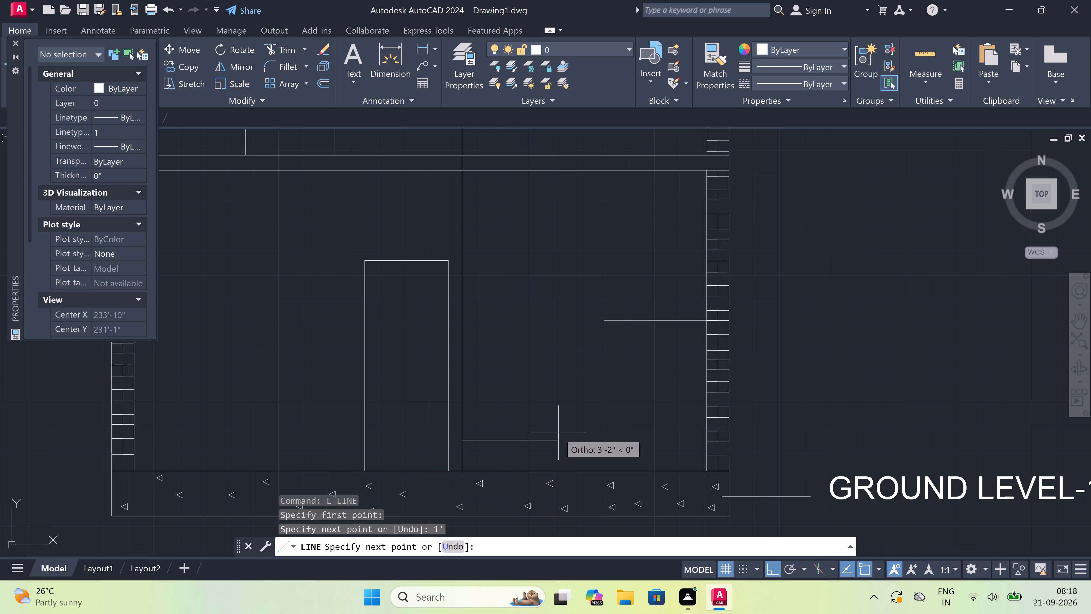
type("1.5'")
key("space")
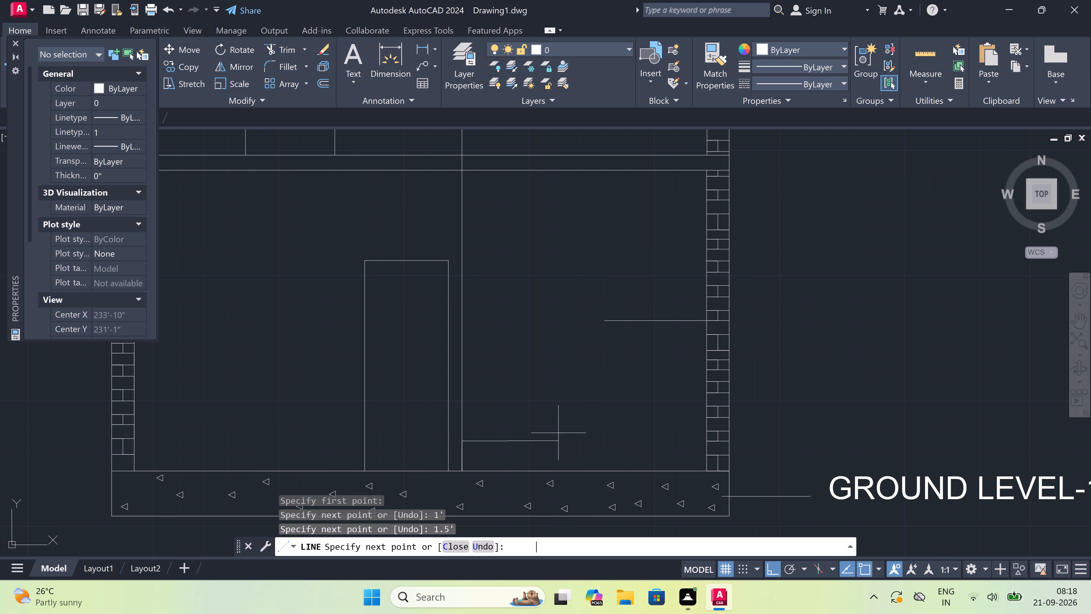
key("1")
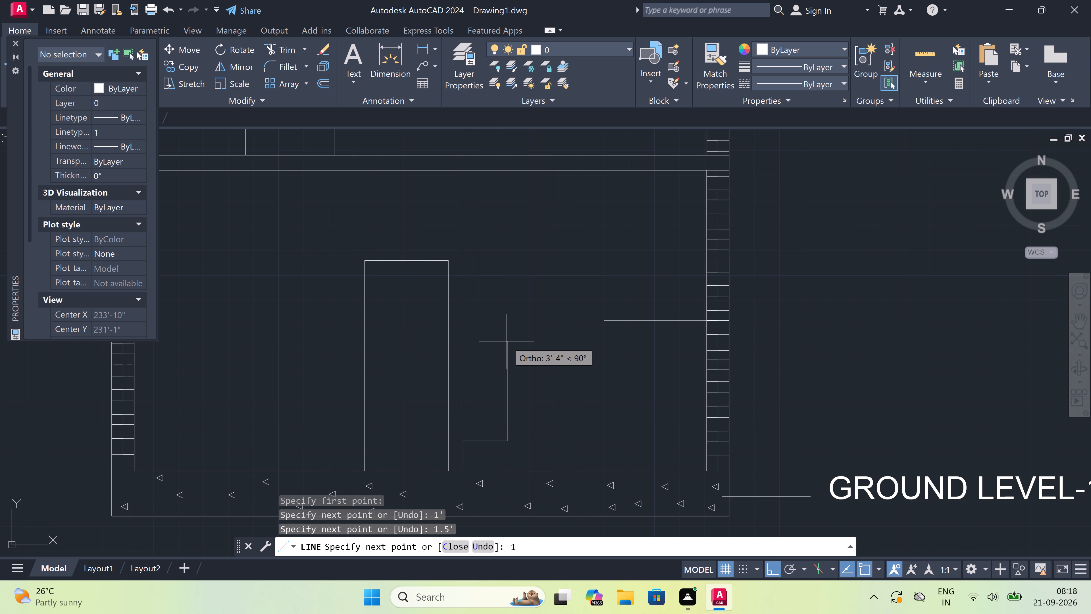
type("'")
key("space")
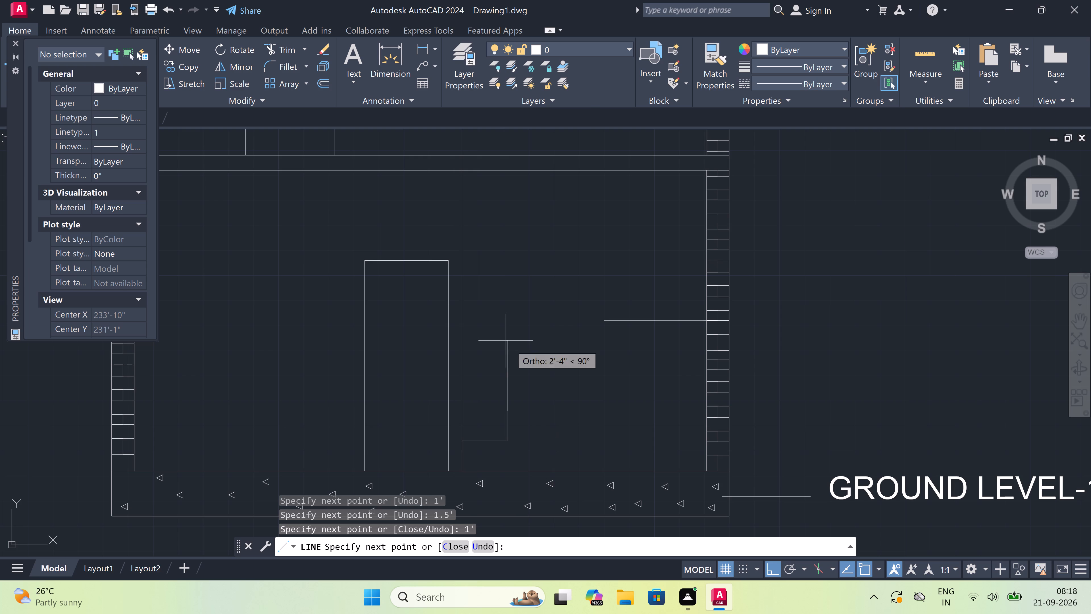
type("1.5'")
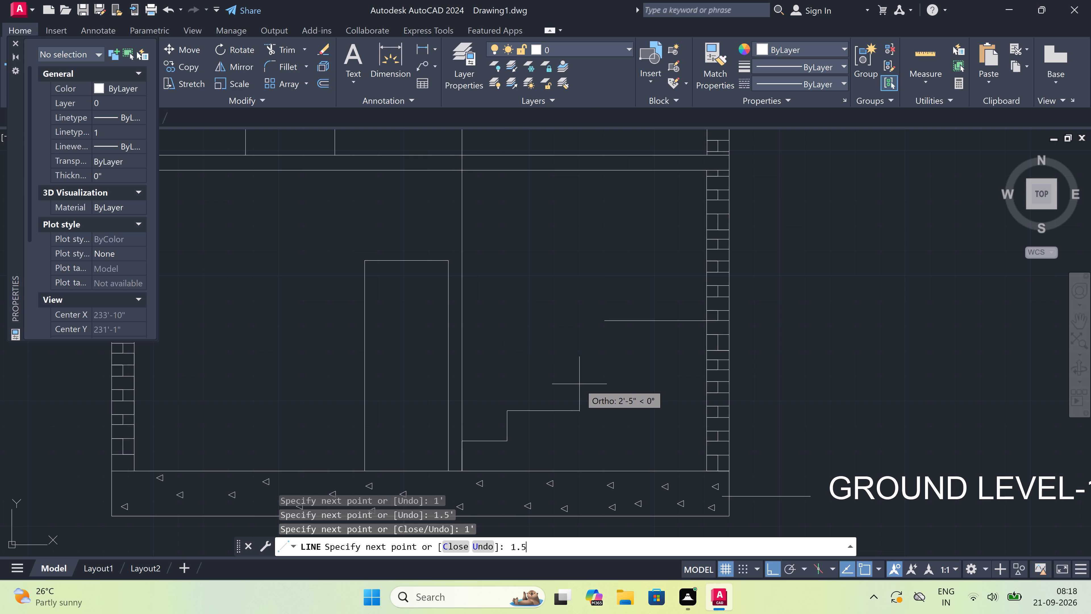
key("space")
Continue the lower flight with two more steps of 1' risers and 1.5' treads, plus a closing riser up to the mid-height landing line.
type("1'")
key("space")
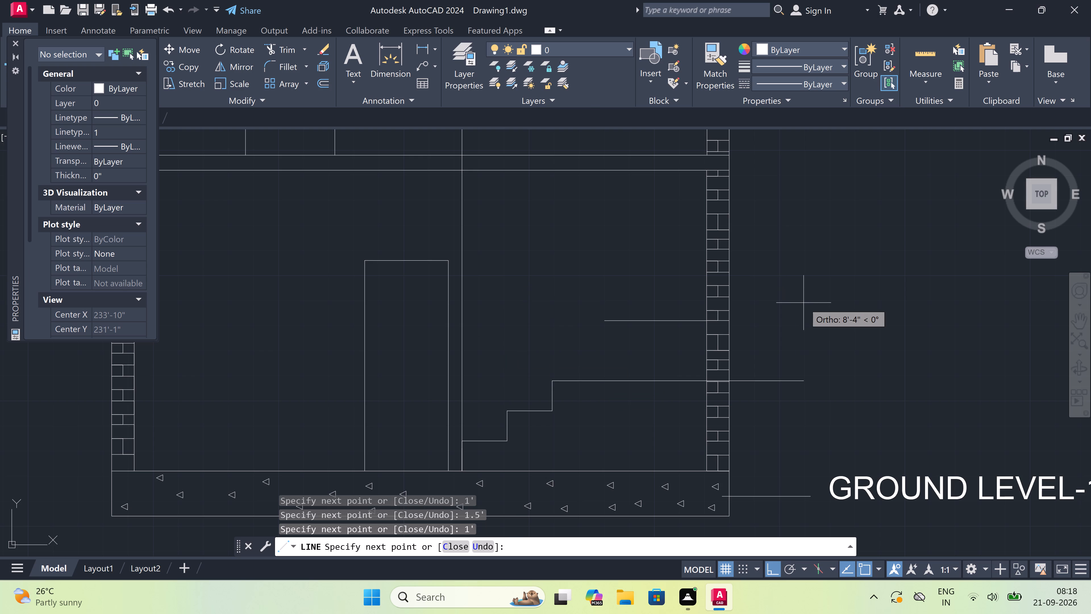
type("1,")
key("BackSpace")
type(".5'")
key("space")
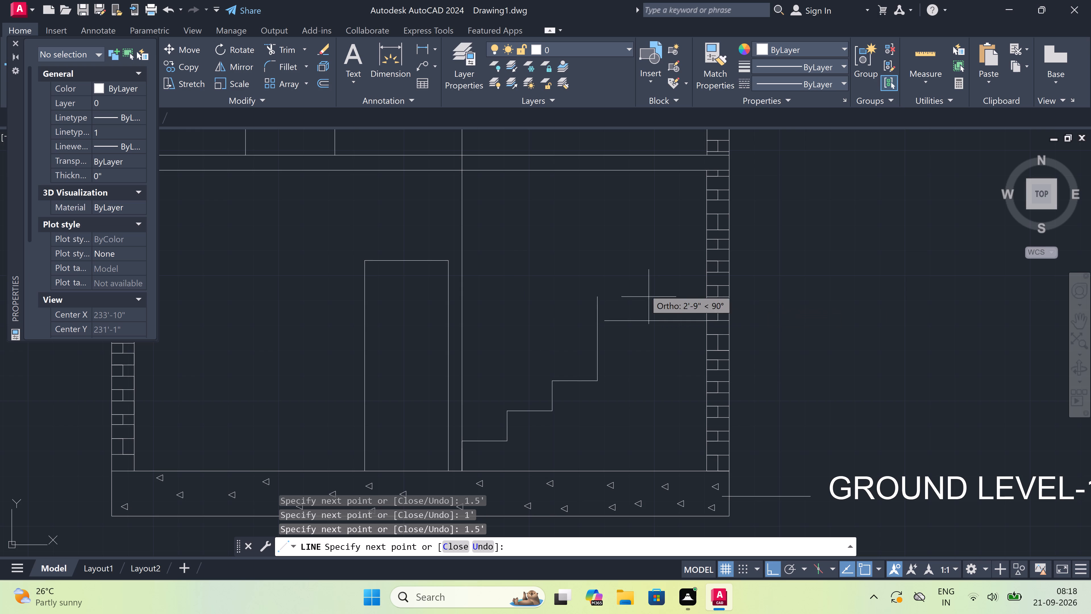
type("1'")
key("space")
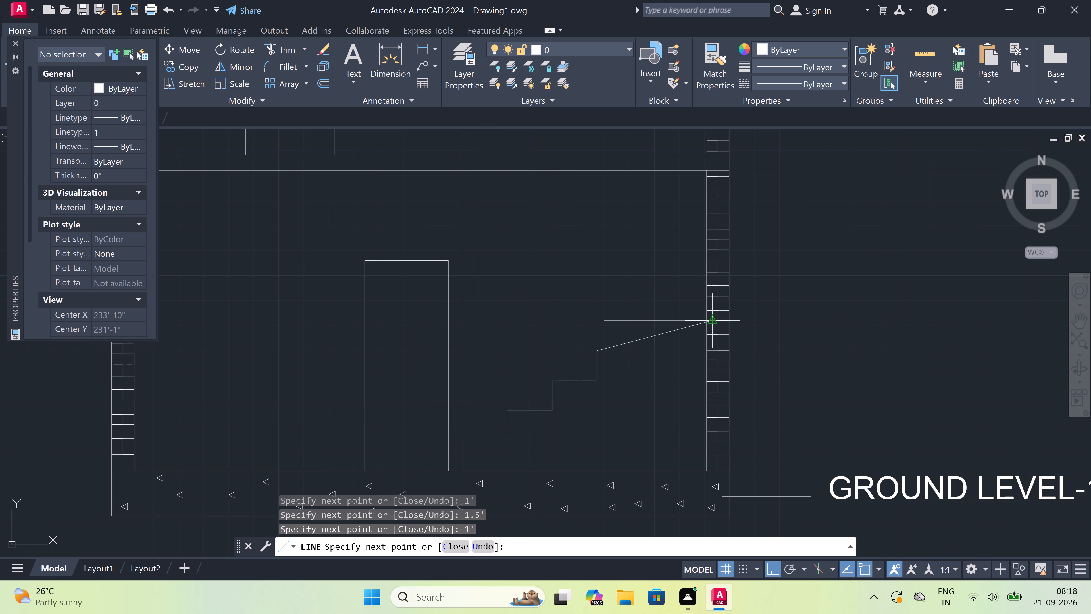
key("1")
type(".5'")
key("space")
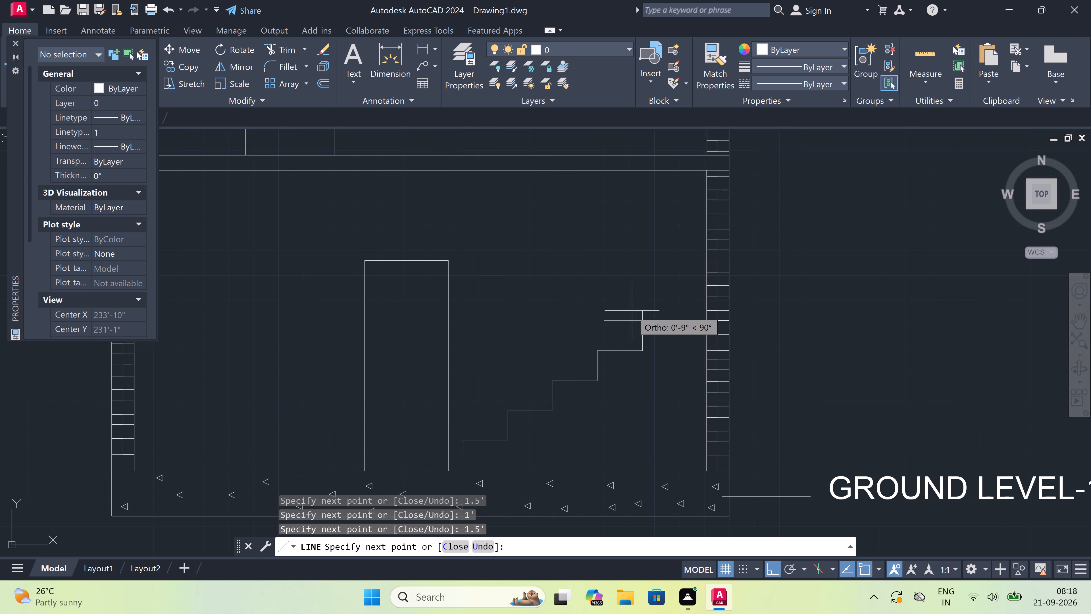
left_click(639, 318)
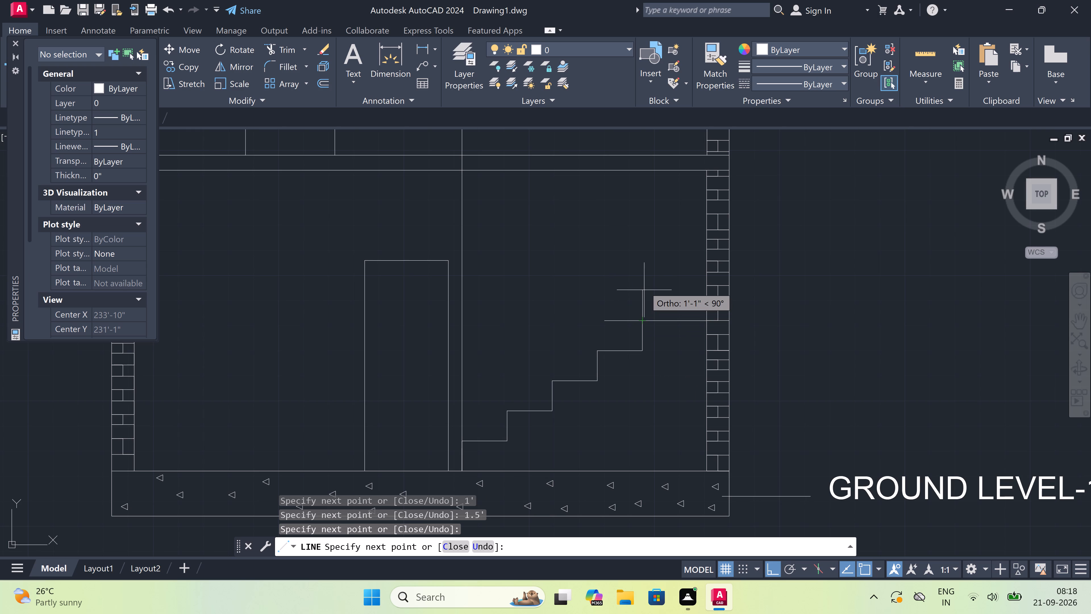
Start the ground floor's upper flight from the mid-height landing with two steps back toward the guide line, 1' risers and 1.5' treads.
type("1'")
key("space")
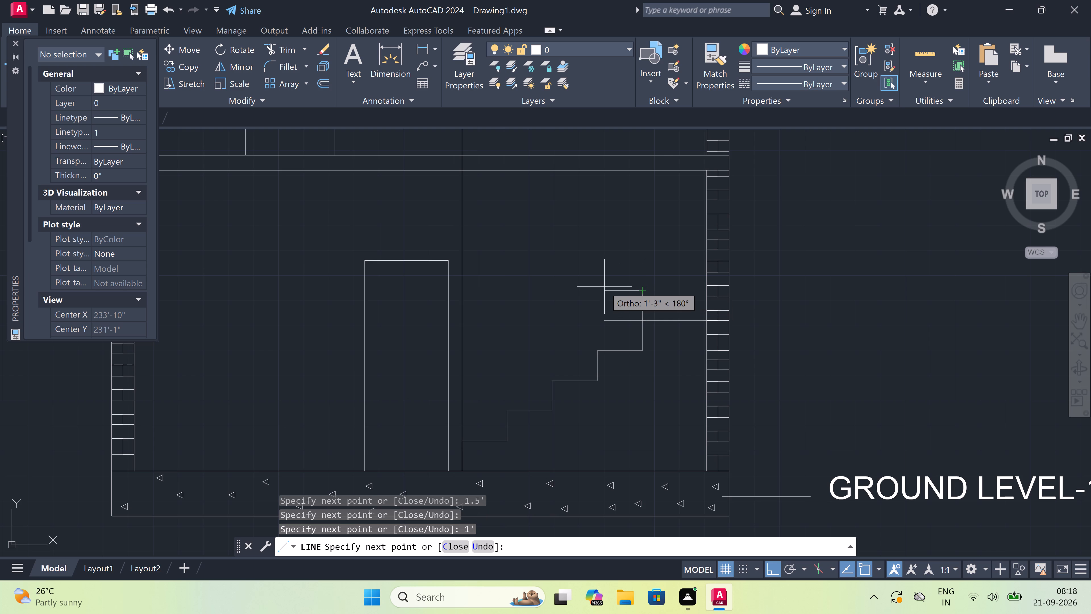
type("1.5'")
key("space")
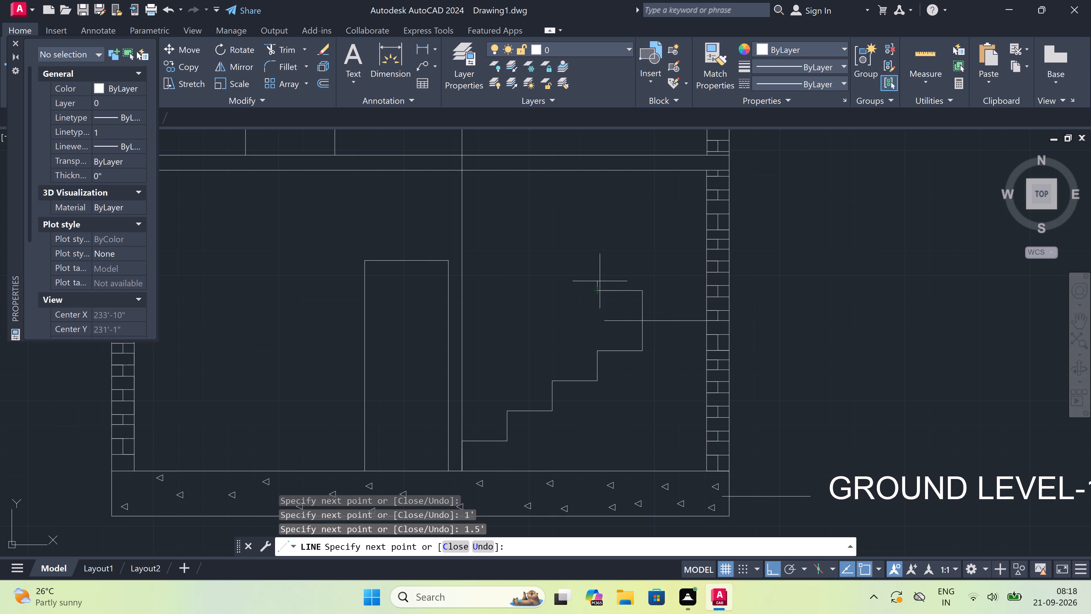
type("1'")
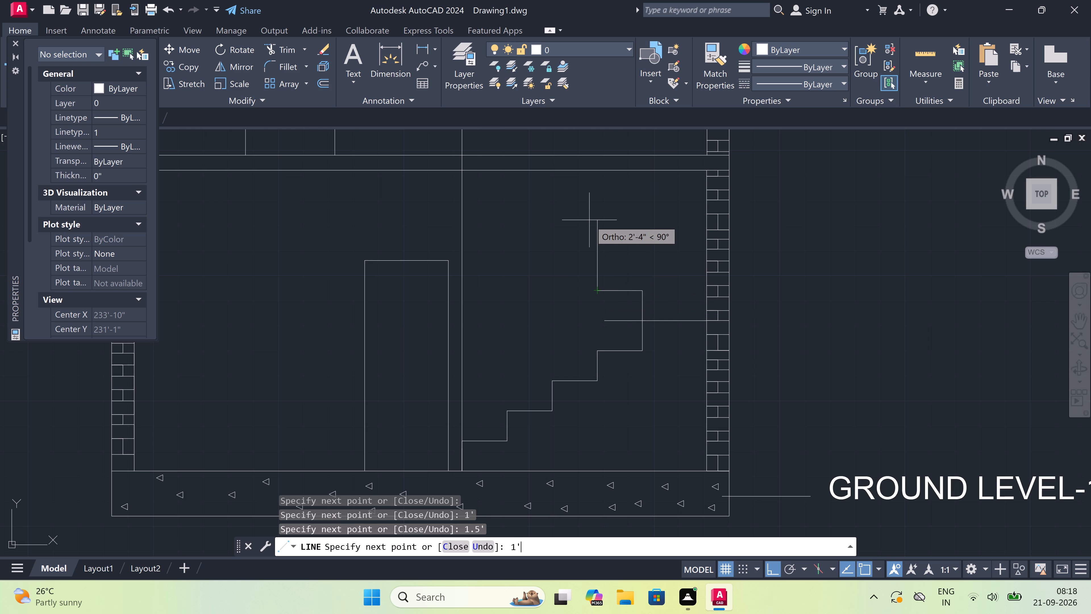
key("space")
type("1.")
type("5'")
key("space")
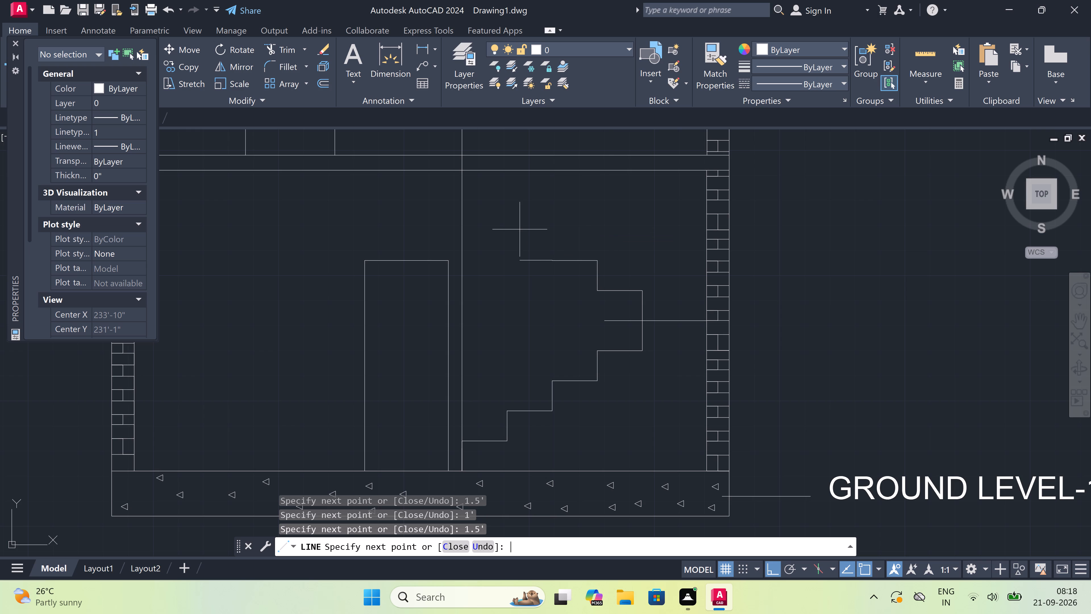
Continue the ground floor's upper flight with two more steps of 1' risers and 1.5' treads, ending on the vertical guide line.
type("1'")
key("space")
type("1.5'")
key("space")
type("1'")
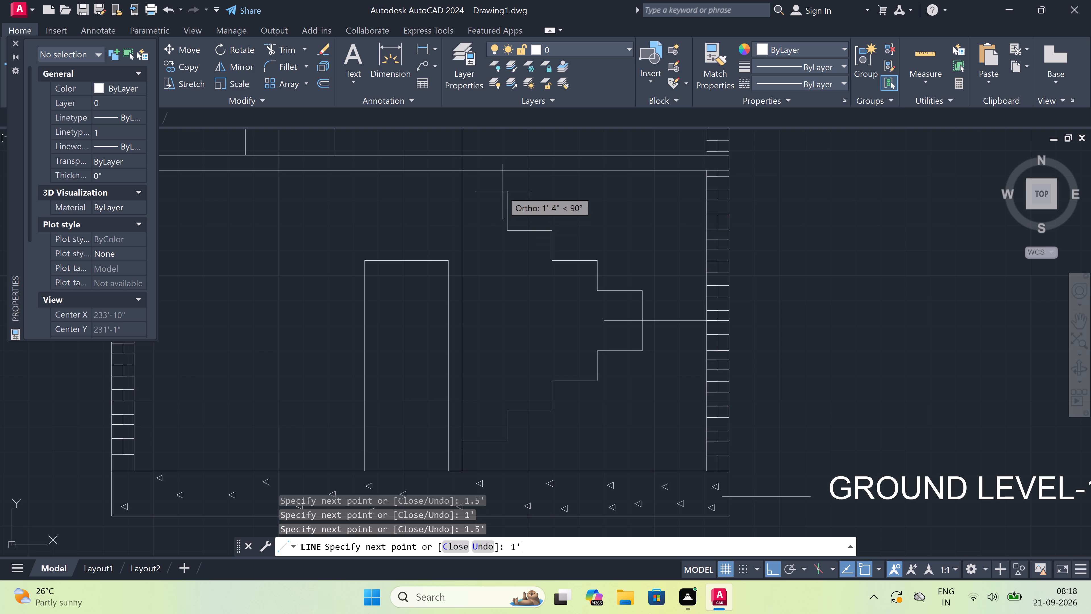
key("space")
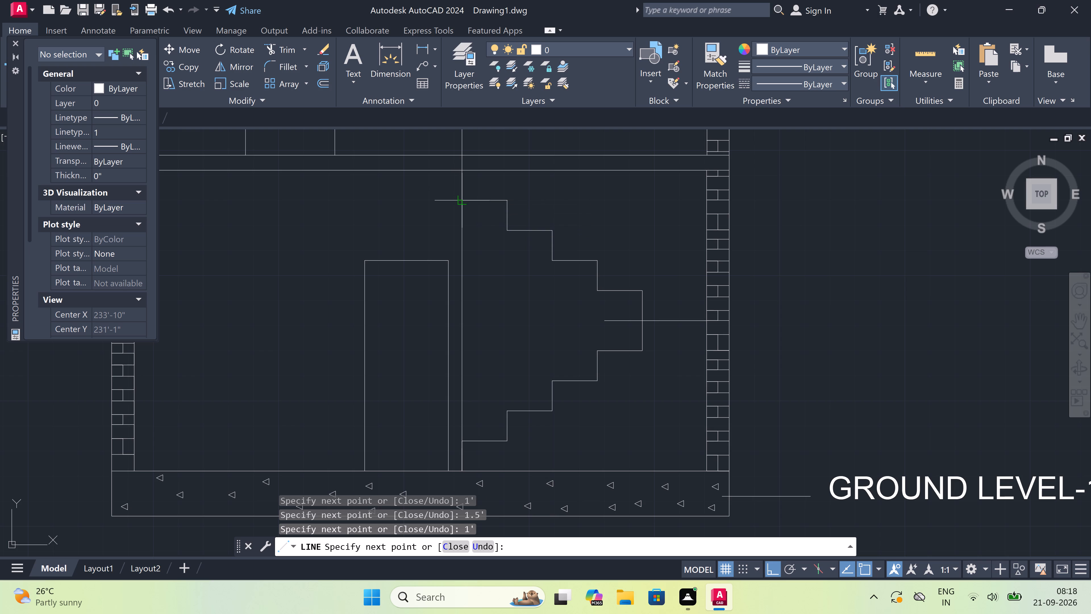
left_click(463, 197)
Close the ground floor's upper flight with a riser up the guide line to the first-floor slab's underside, continuing to the slab's top.
scroll(463, 195, "down", 4)
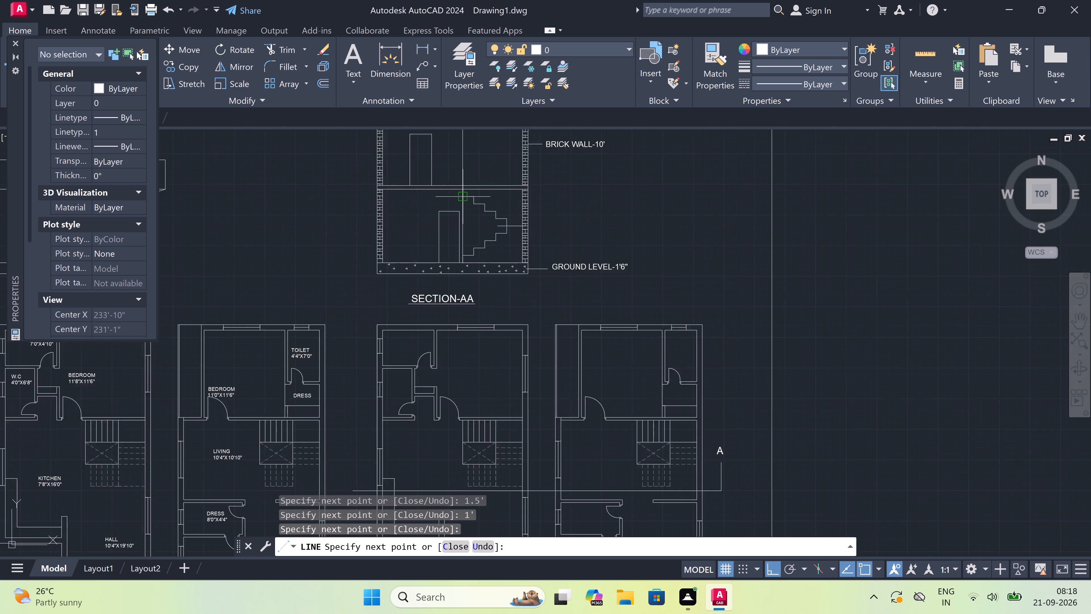
scroll(463, 184, "down", 2)
scroll(461, 174, "up", 6)
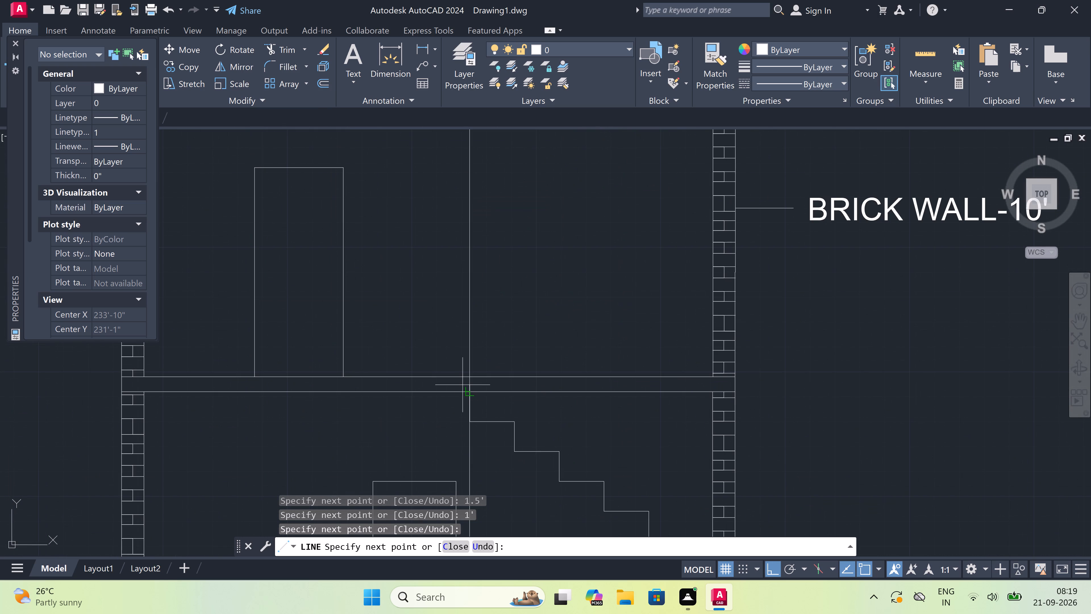
left_click(468, 391)
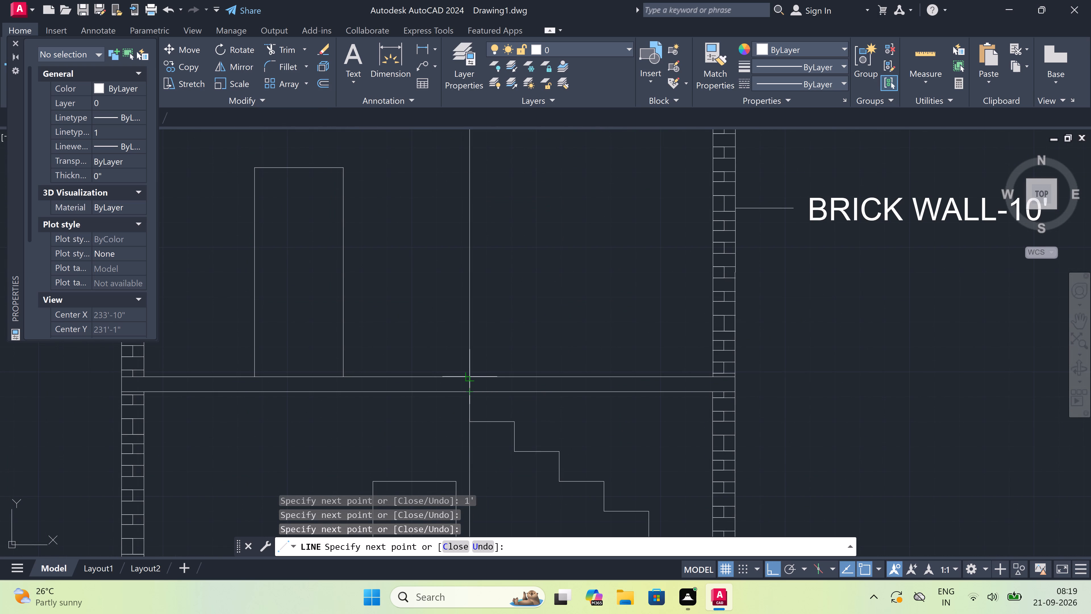
left_click(469, 380)
Draw the first-floor staircase's first two steps from the slab top at the guide line toward the brick wall, with 1' risers and 1.5' treads.
type("1'")
key("space")
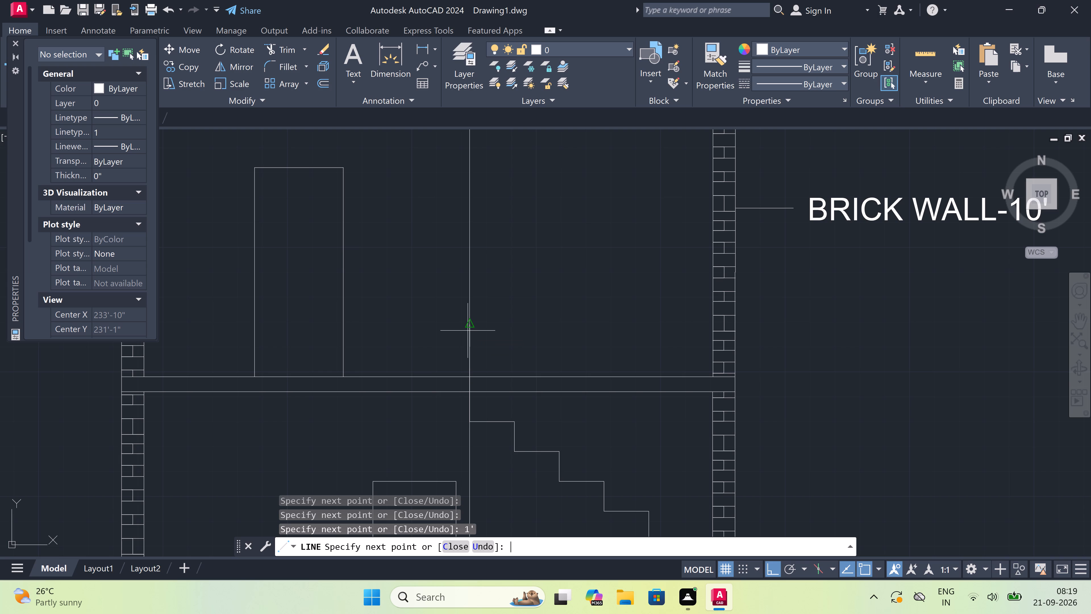
type("1.")
type("5'")
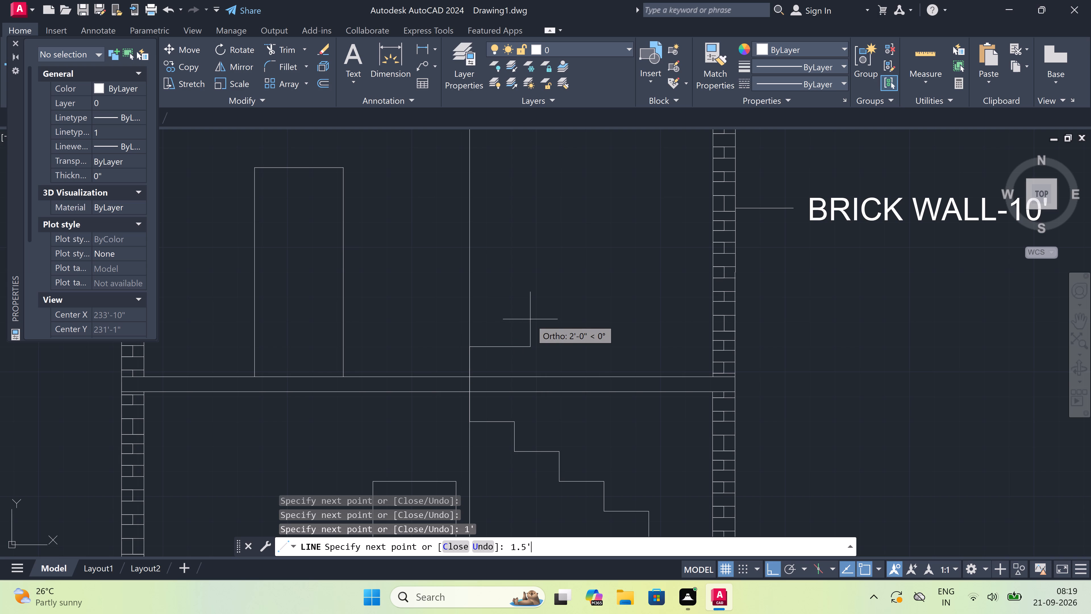
key("space")
type("1'")
key("space")
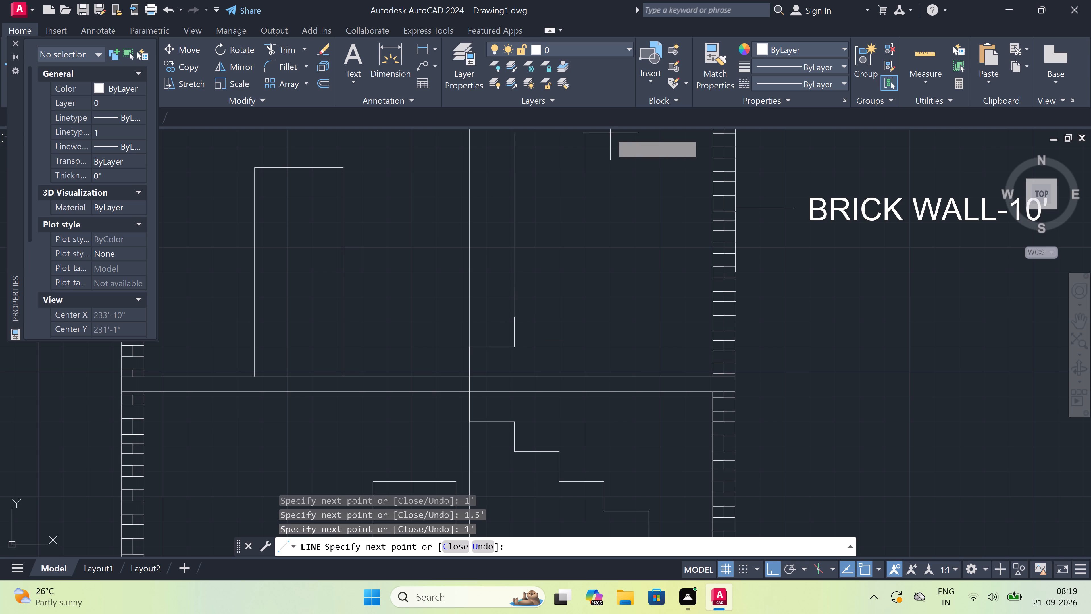
type("1.5'")
key("space")
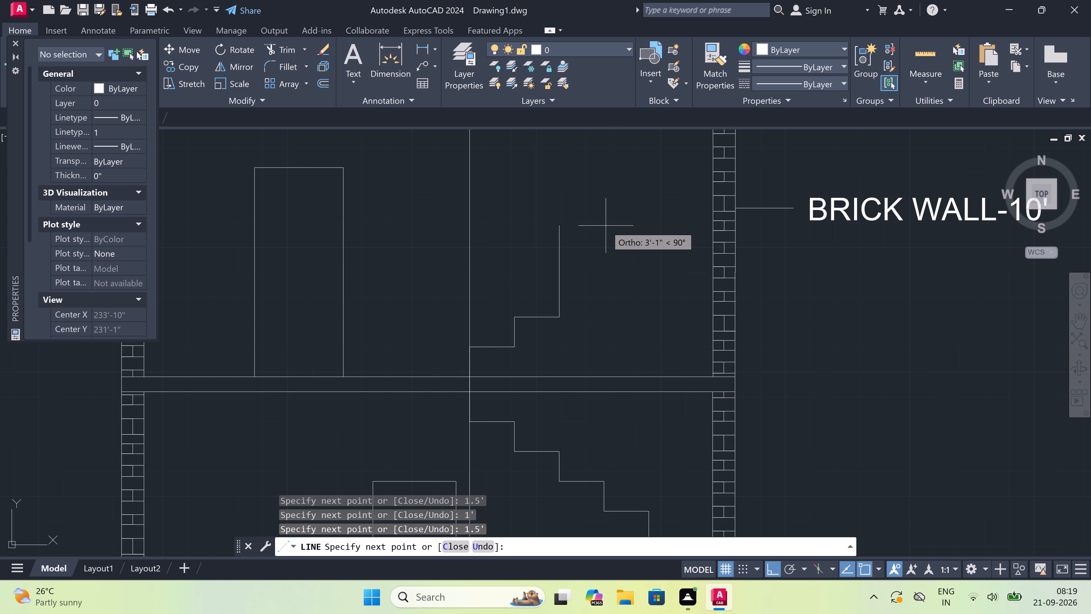
Continue the first-floor lower flight with two more steps of 1' risers and 1.5' treads.
type("1'")
key("space")
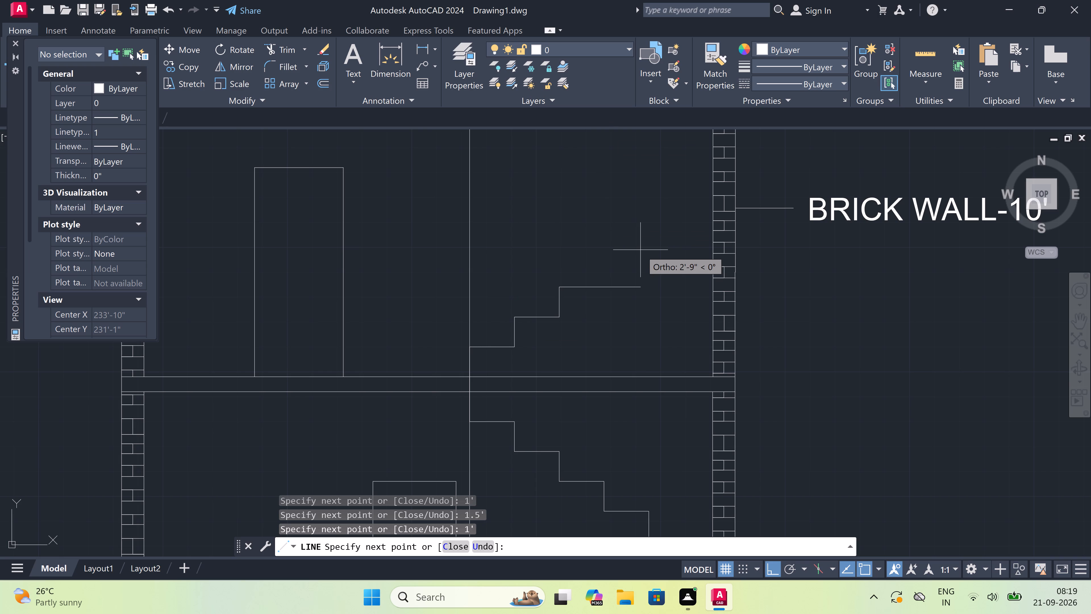
type("1.5'")
key("space")
type("1'")
key("space")
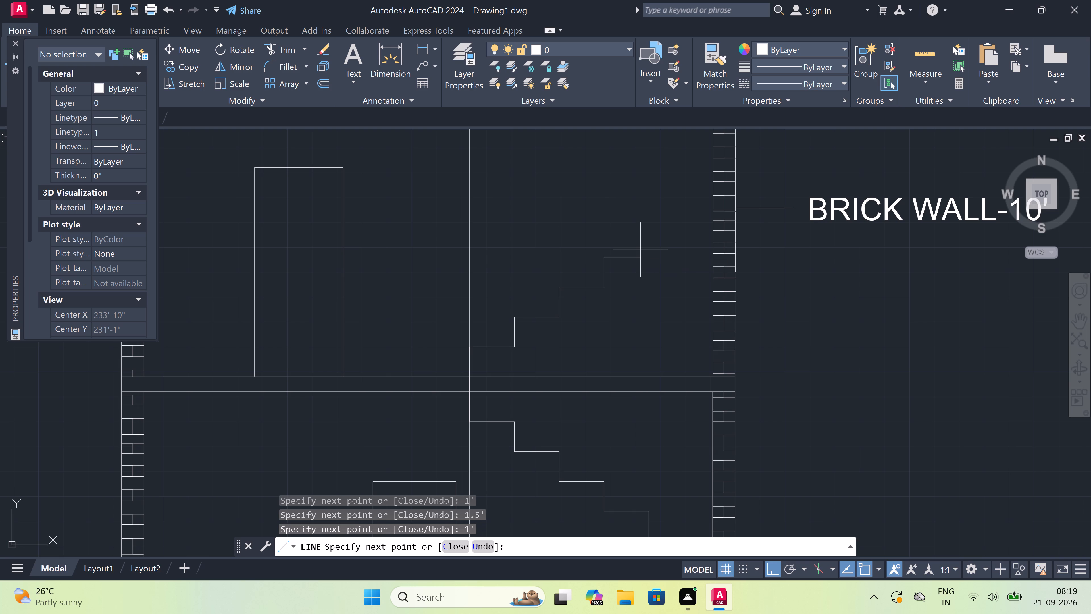
type("1.5'")
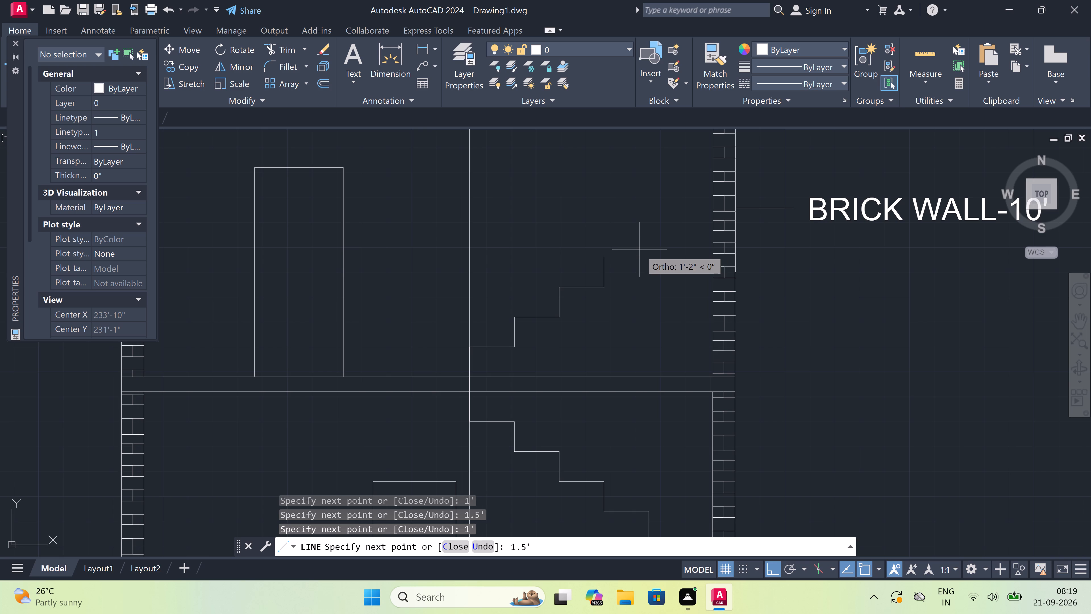
key("space")
Finish the first-floor lower flight with a 1' closing riser and a horizontal landing line to the brick wall's inner face.
scroll(640, 221, "down", 2)
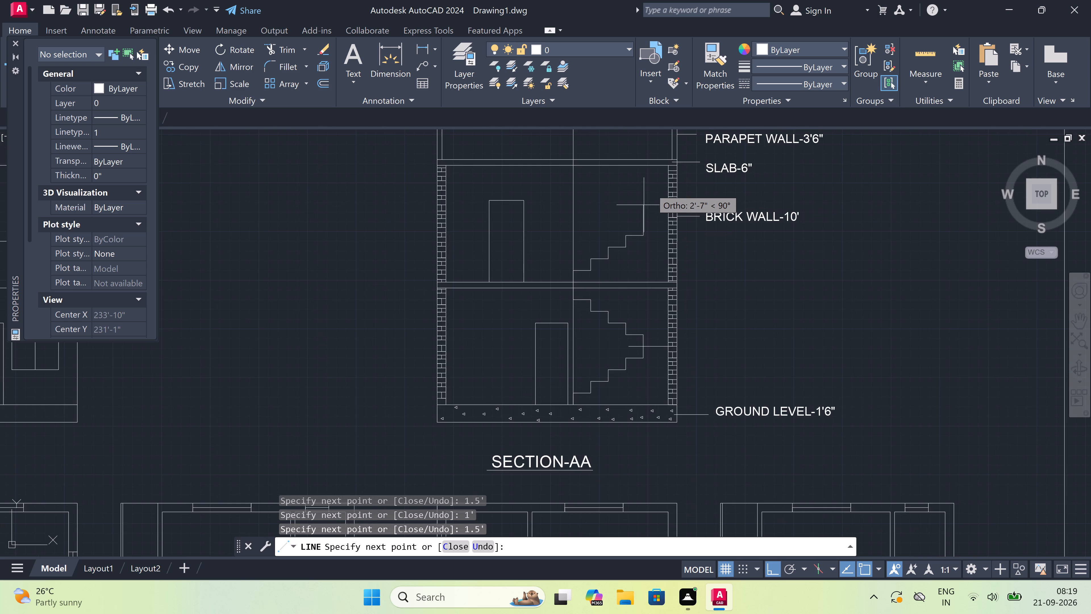
scroll(651, 189, "up", 2)
type("1'")
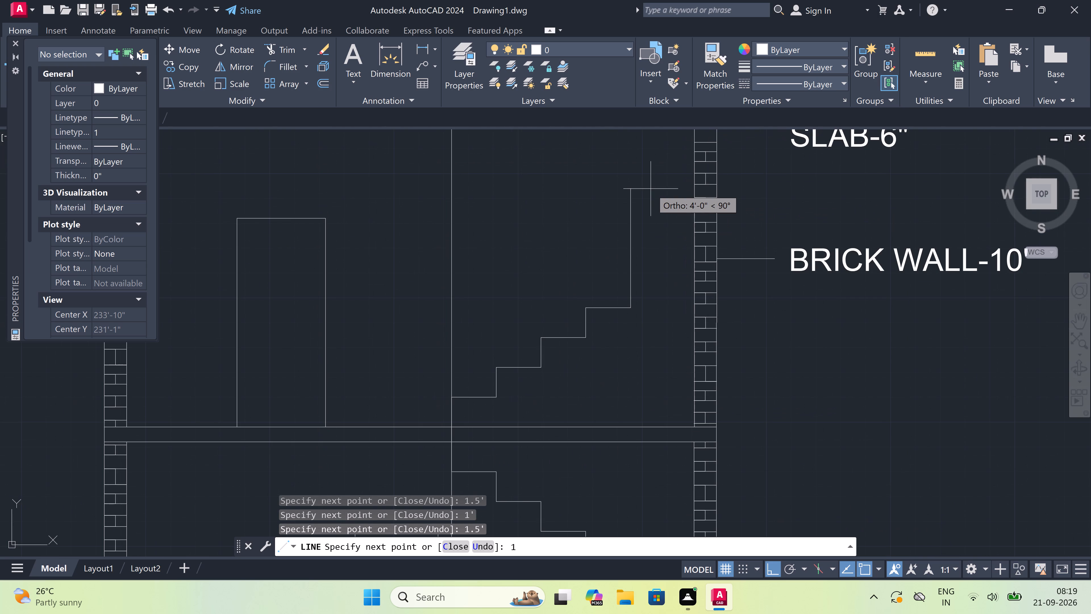
key("space")
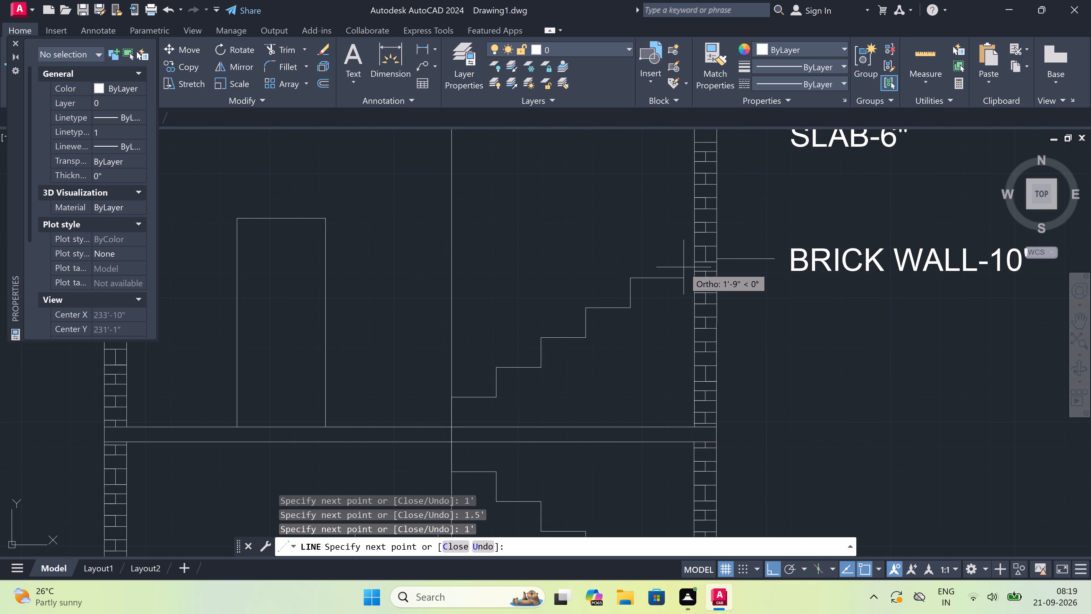
scroll(689, 268, "down", 1)
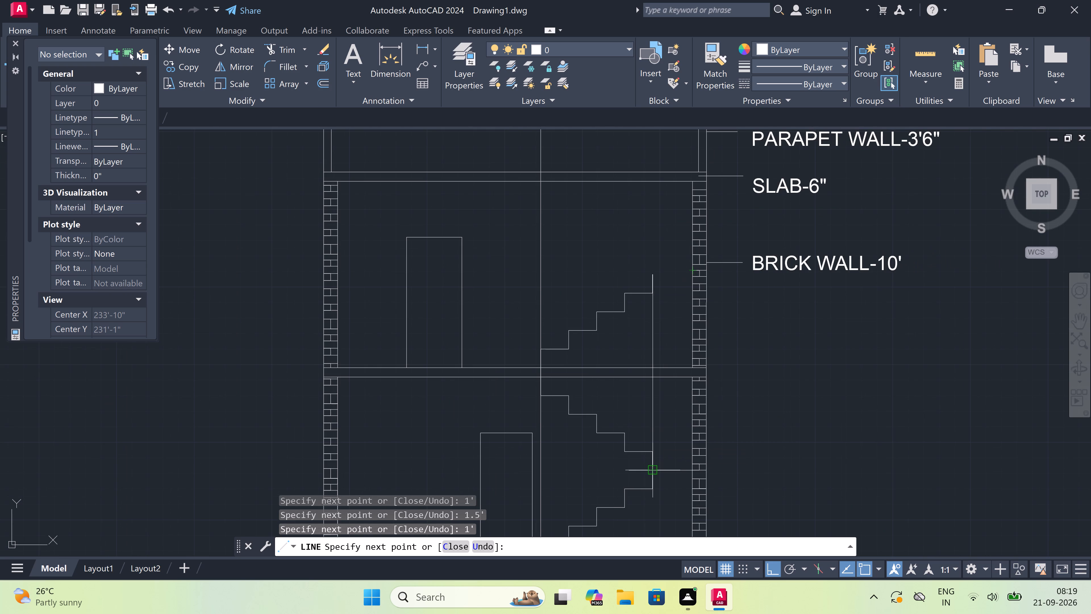
scroll(656, 240, "up", 2)
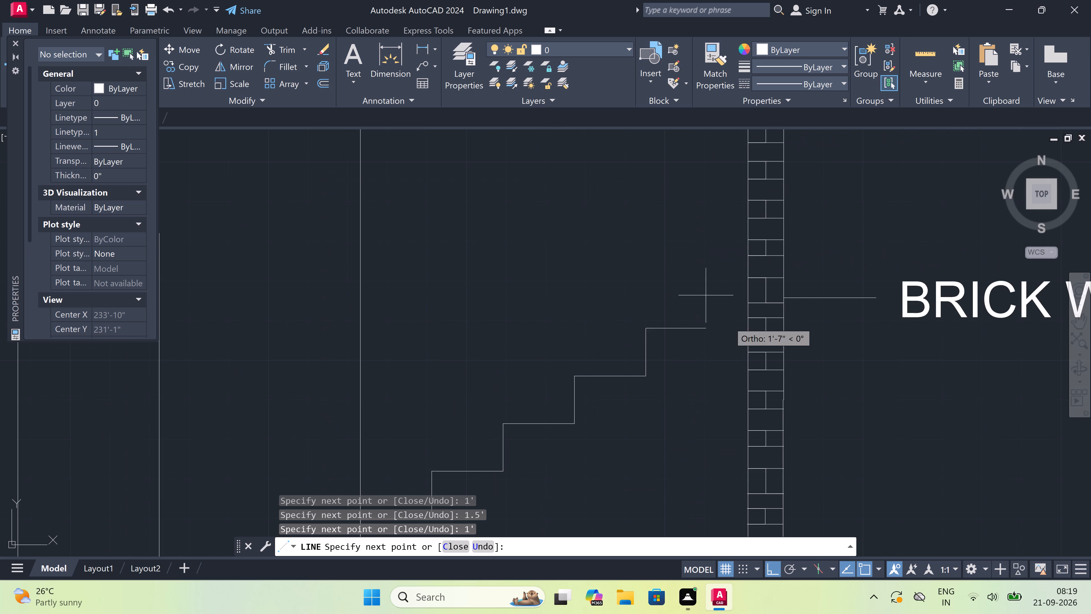
scroll(749, 334, "up", 2)
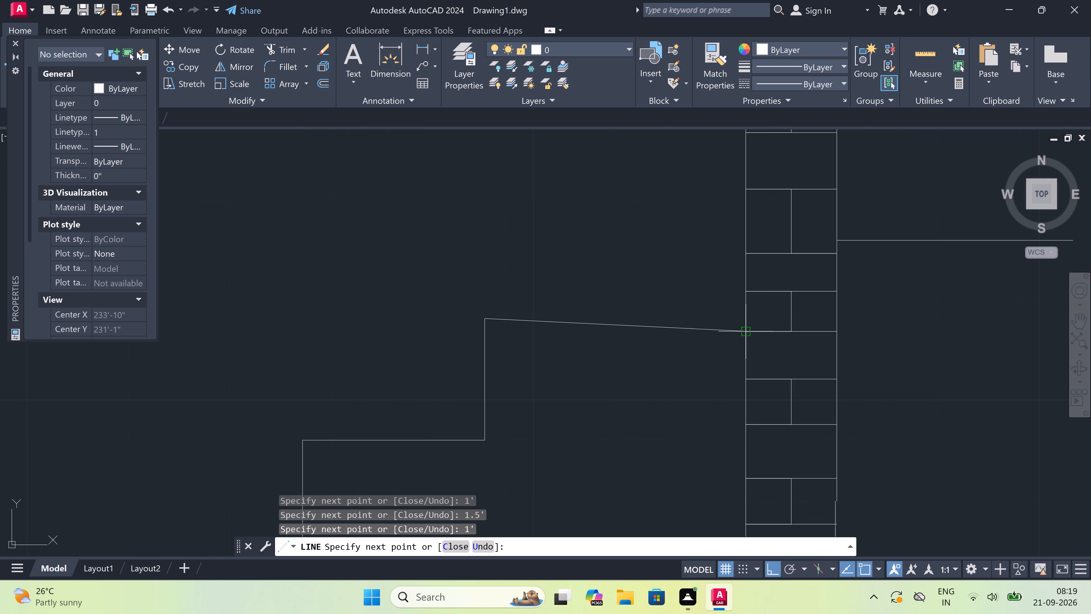
left_click(745, 319)
key("Escape")
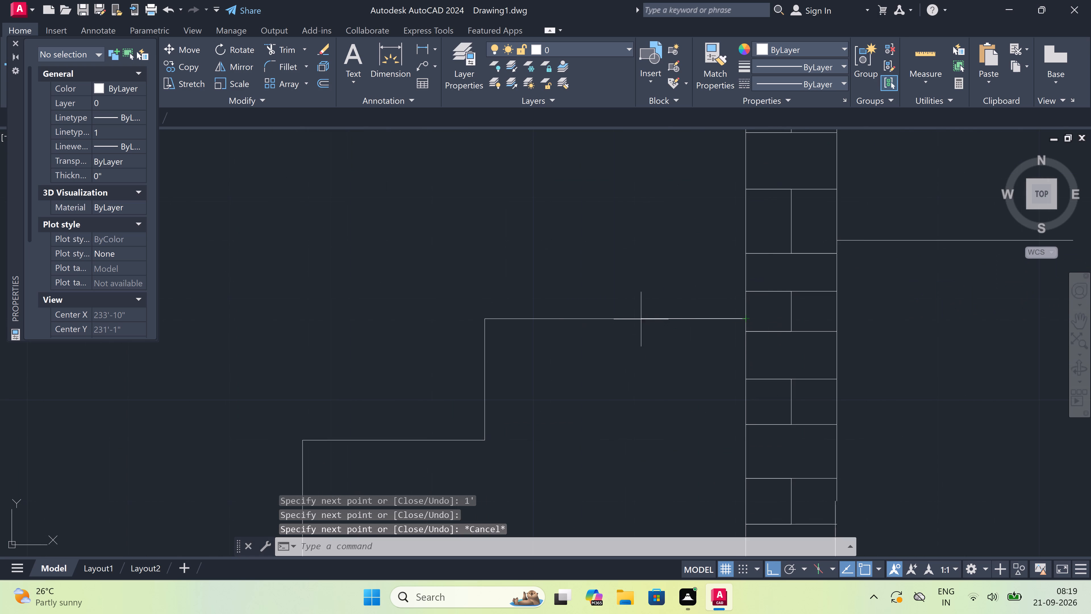
Start the first-floor upper flight from the closing riser's top with two steps back toward the guide line, 1' risers and 1.5' treads.
key("space")
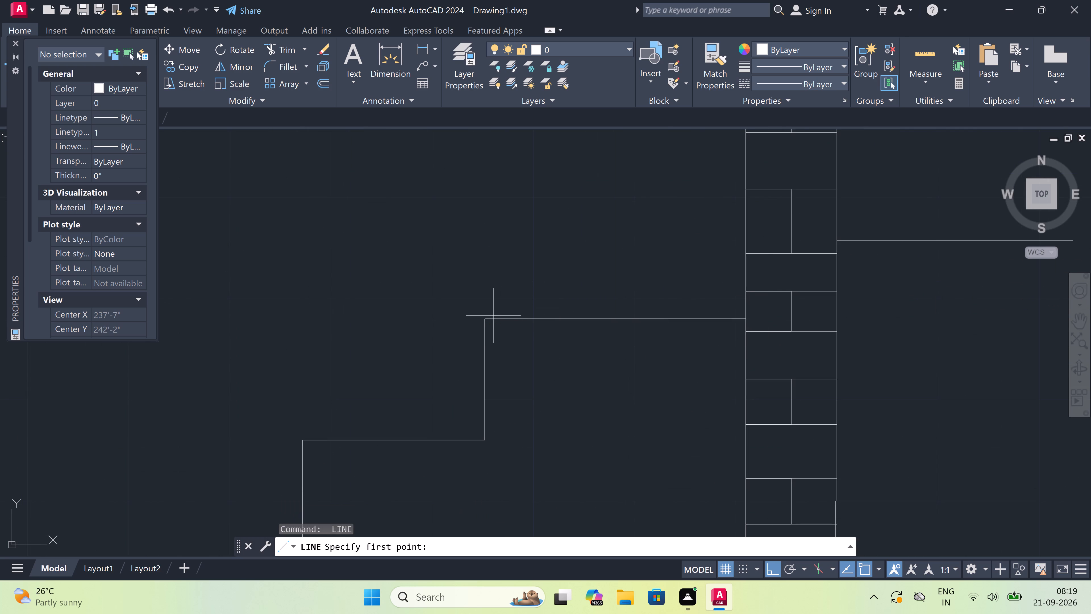
left_click(488, 315)
scroll(488, 315, "down", 3)
scroll(487, 280, "up", 1)
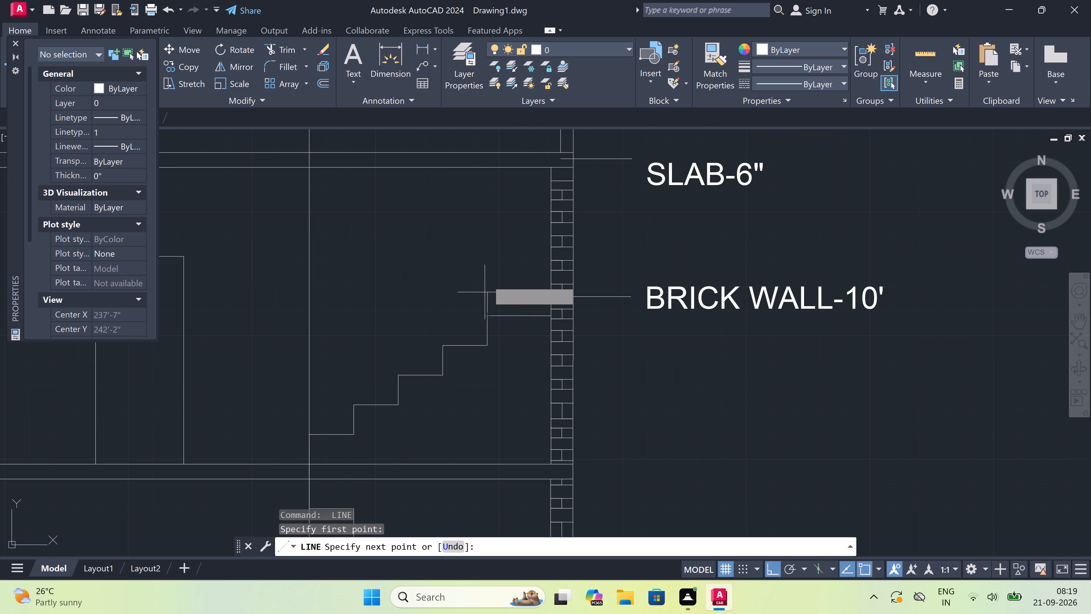
scroll(487, 280, "up", 1)
key("1")
key("apostrophe")
key("space")
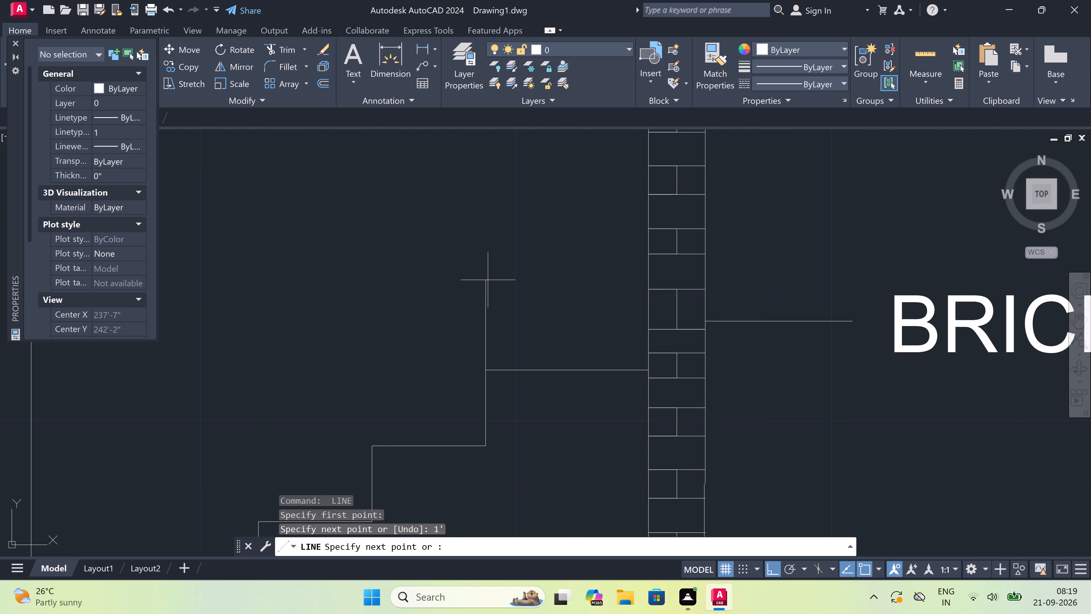
scroll(487, 280, "down", 4)
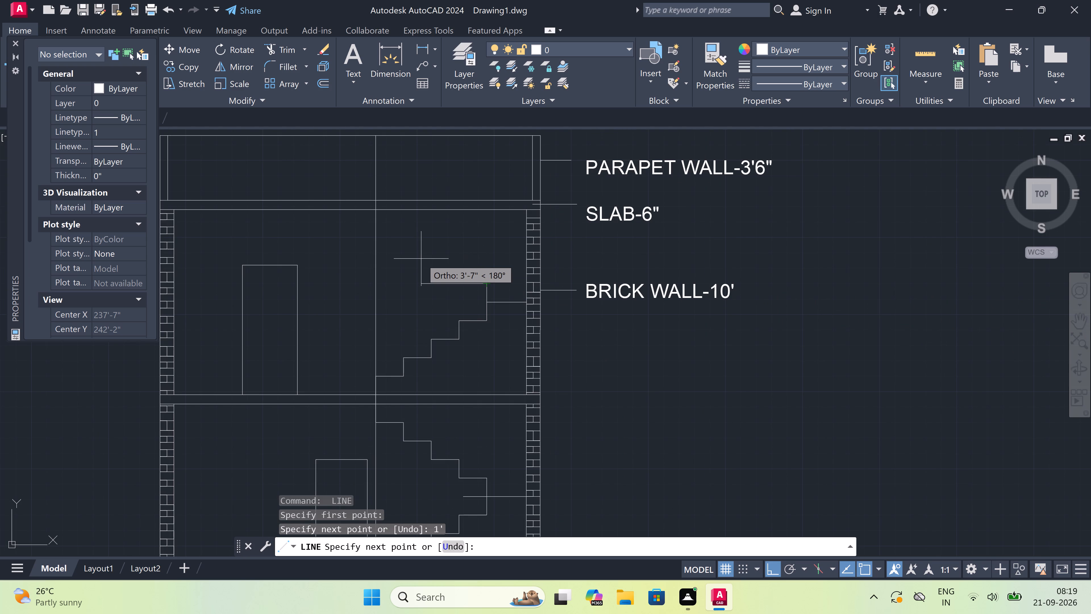
type("1.5'")
key("space")
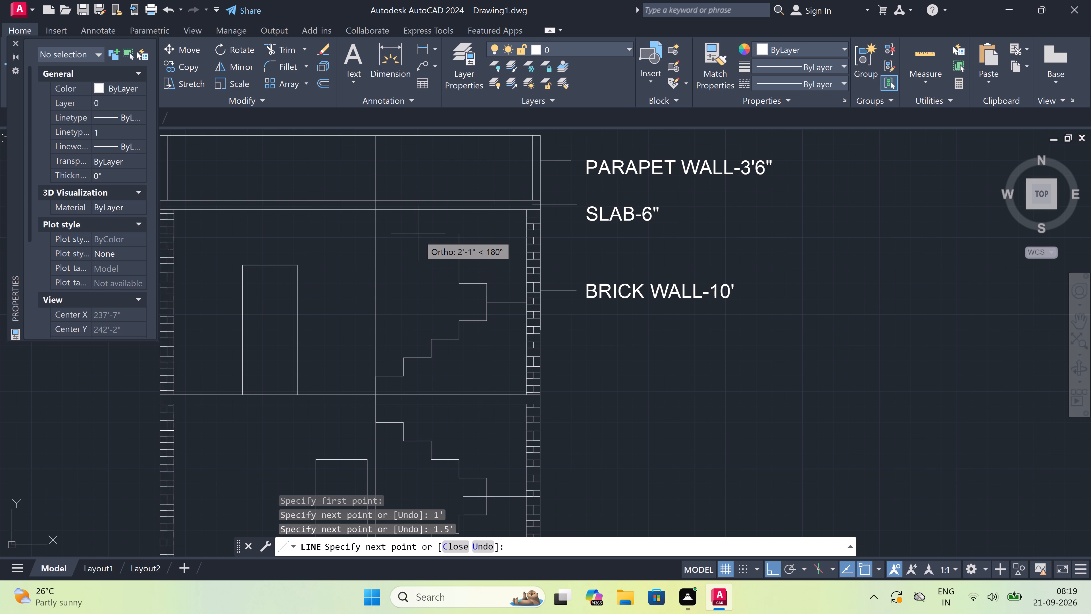
type("1'")
key("space")
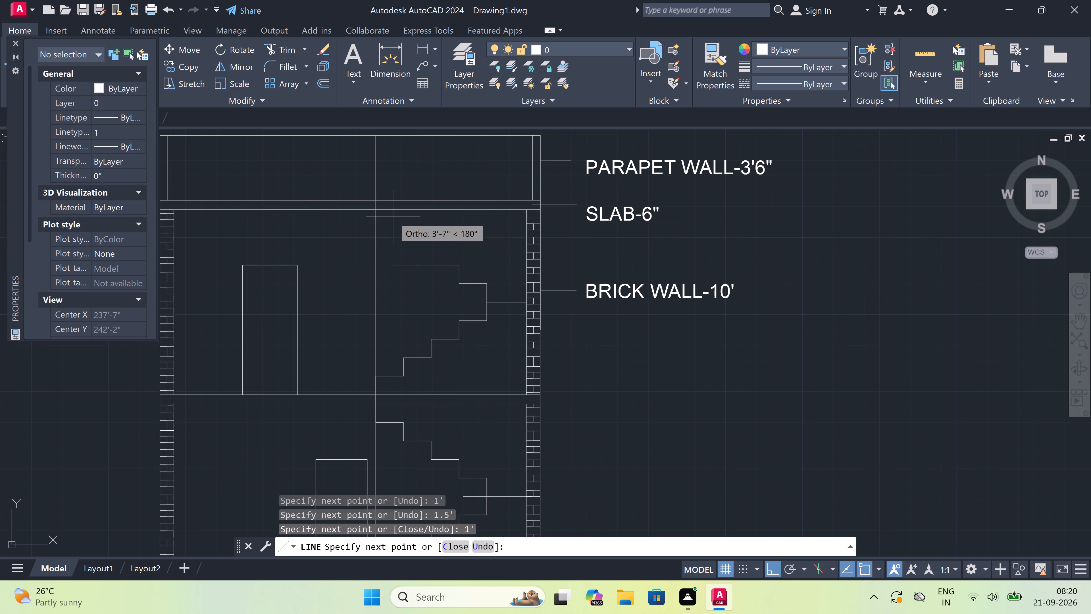
type("1.5'")
key("space")
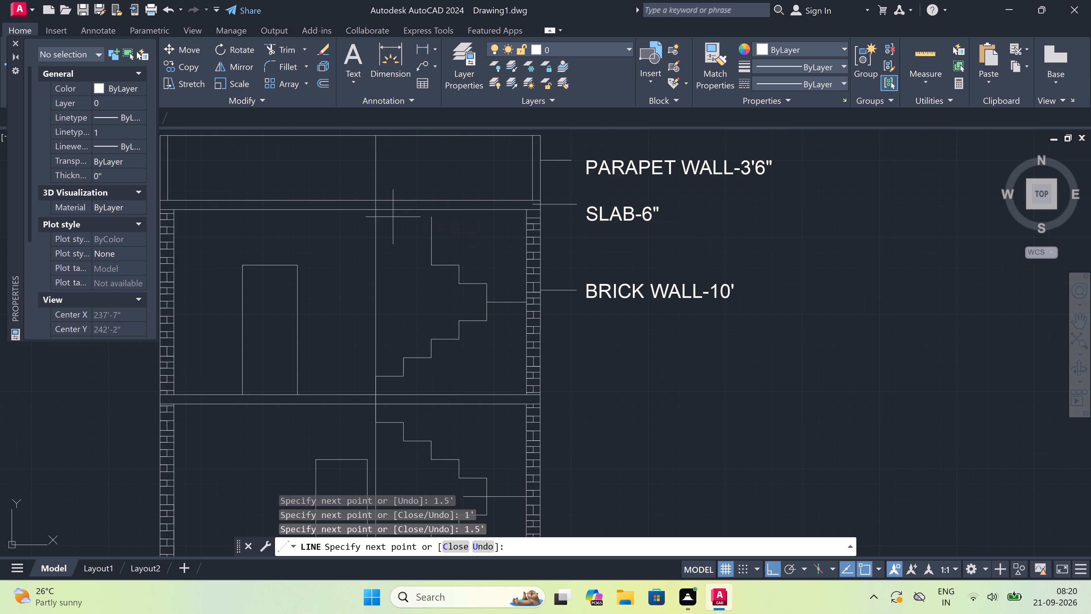
Finish the first-floor upper flight with 1' risers, a 1.5' tread, a tread to the guide line and a closing riser to the roof slab's underside.
type("1'")
key("space")
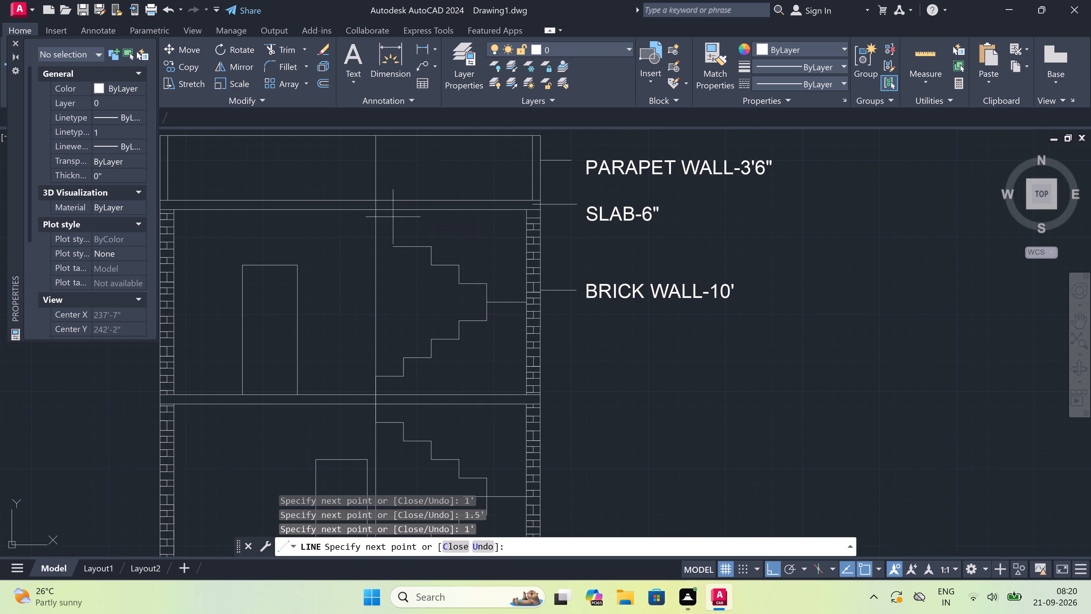
type("1.5'")
key("space")
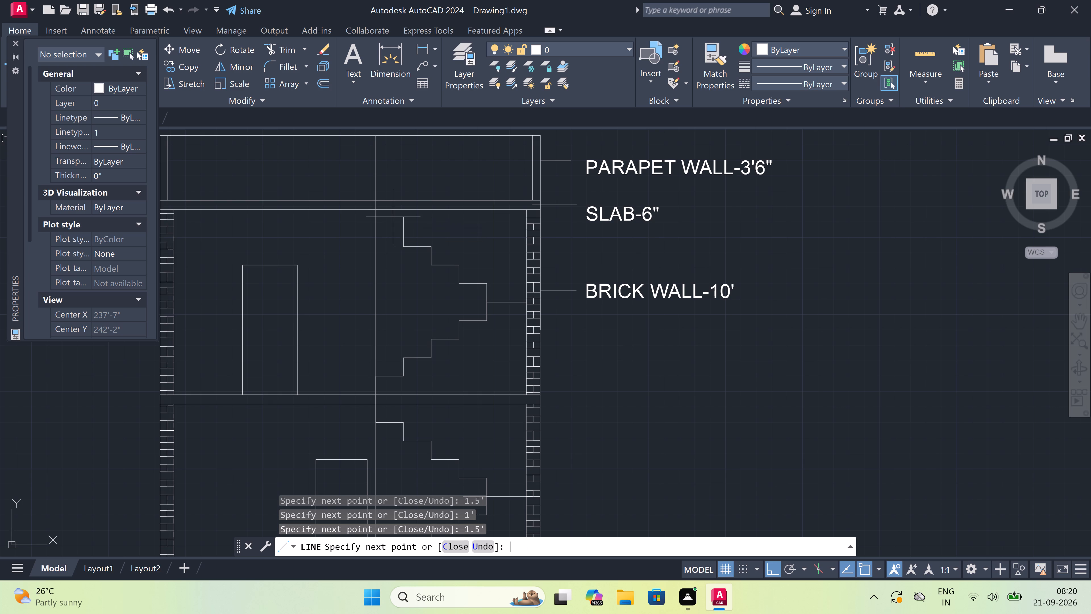
type("1'")
key("space")
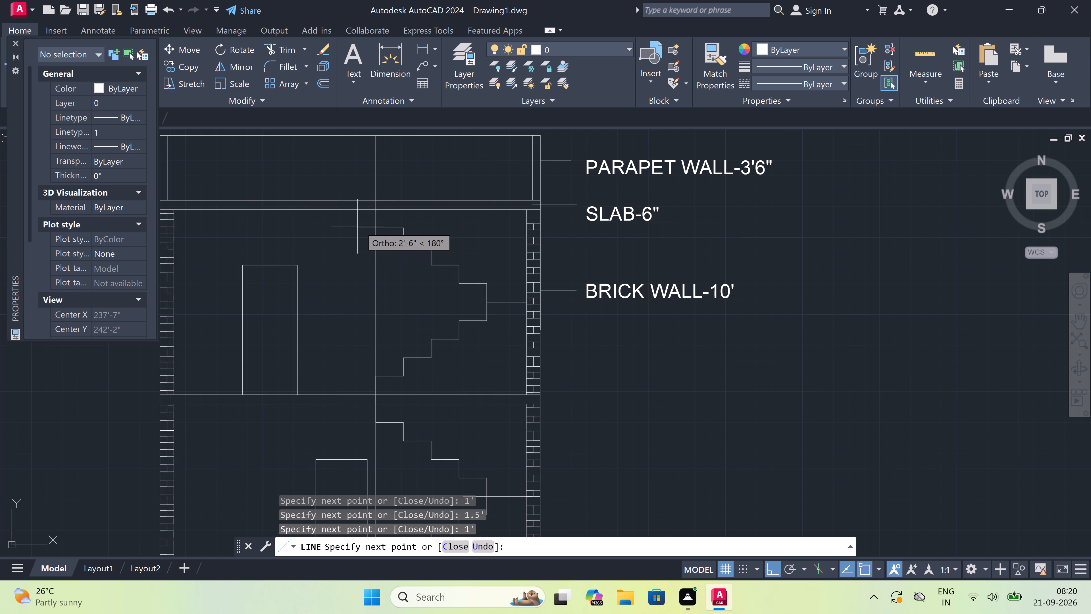
left_click(374, 228)
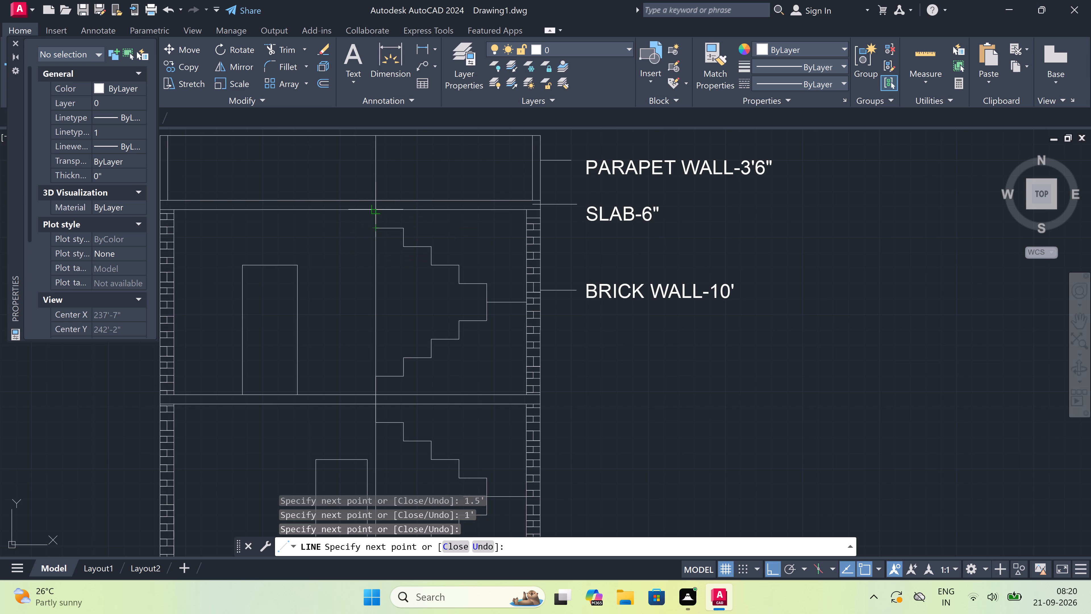
left_click(377, 209)
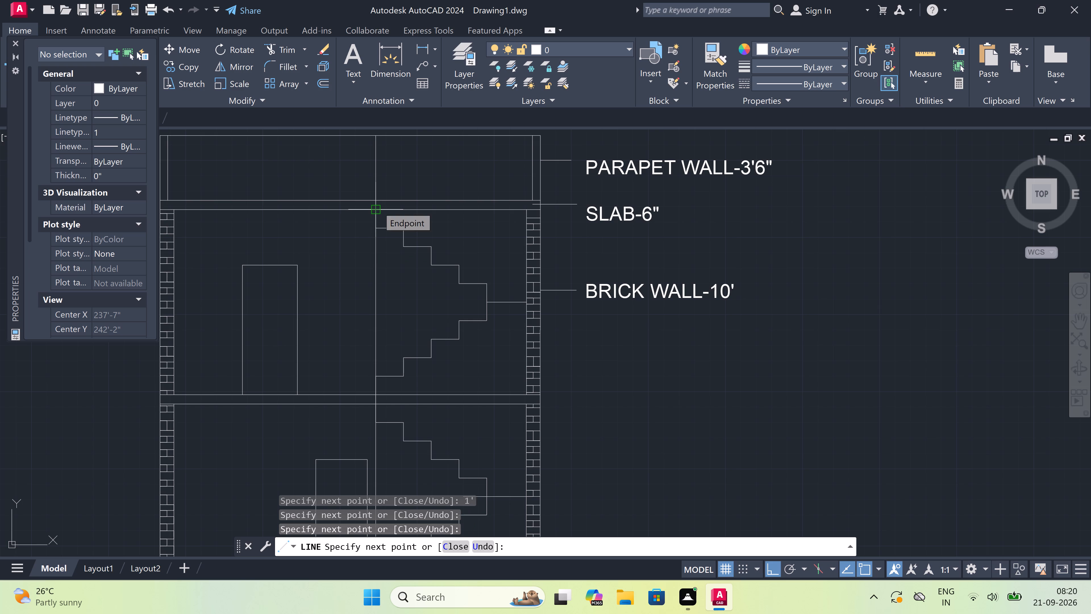
key("Escape")
scroll(380, 203, "down", 3)
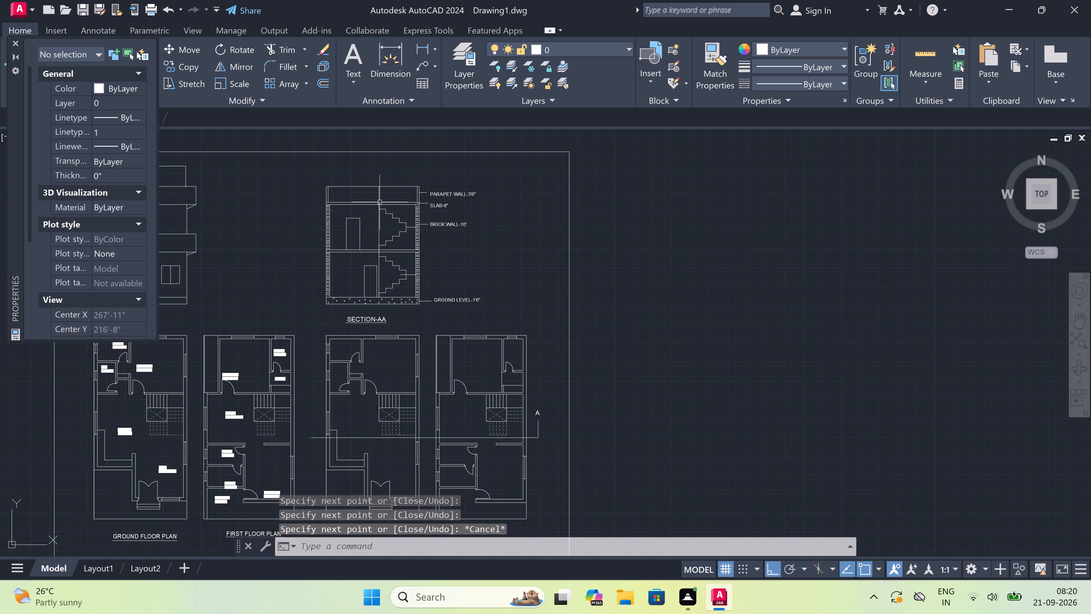
Trim the overhanging end of the ground-floor landing line back to the closing riser.
scroll(384, 246, "up", 3)
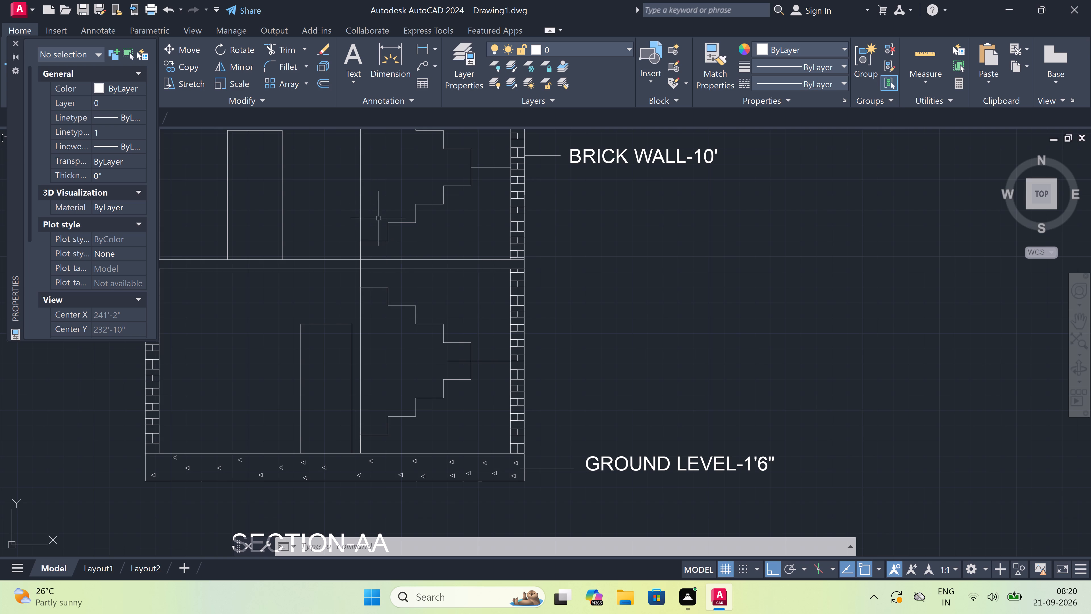
key("t")
key("r")
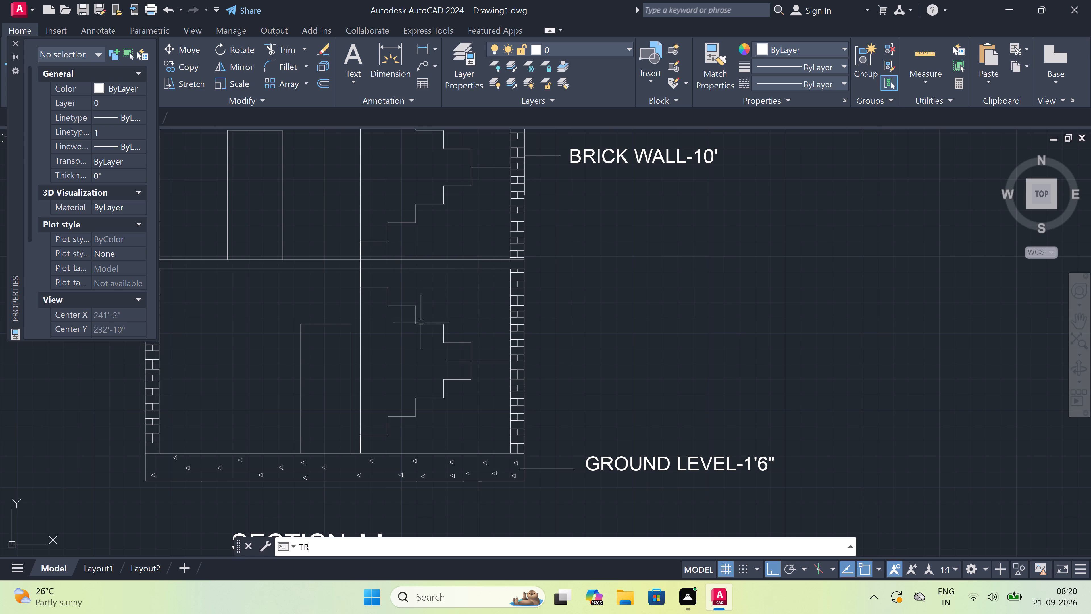
key("space")
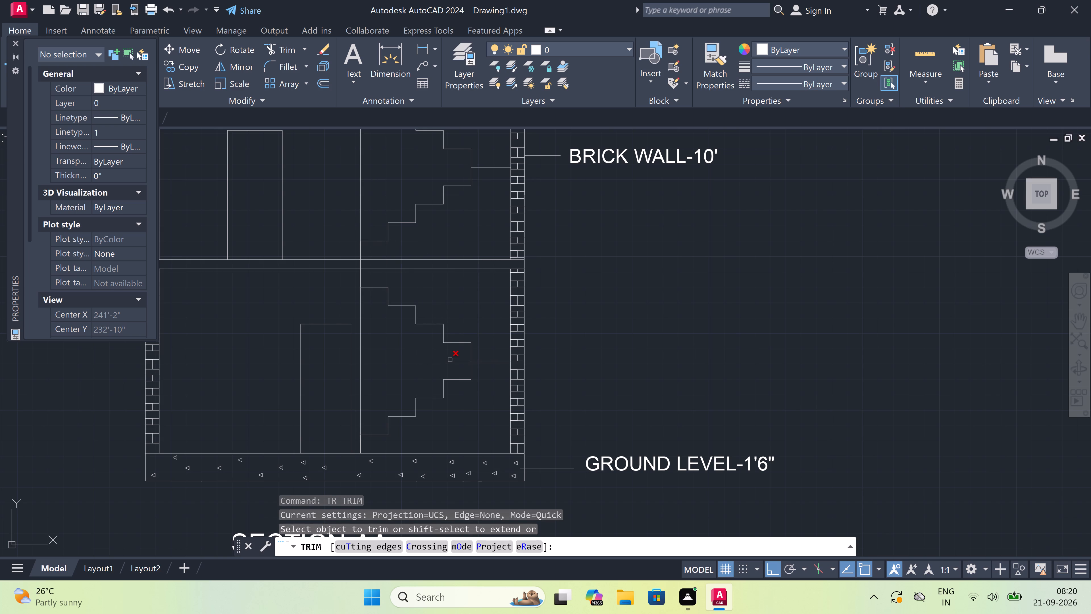
left_click(450, 360)
key("Escape")
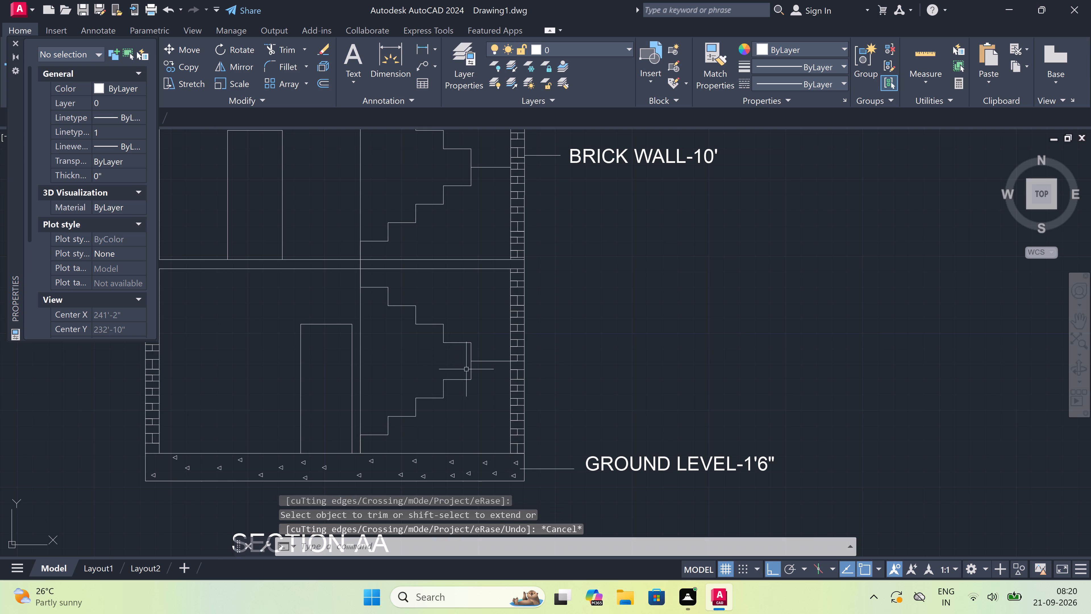
Draw the ground-floor landing's underside about 1' long from the brick wall's inner face, just below and parallel to the landing line.
type("L")
key("space")
scroll(500, 379, "up", 2)
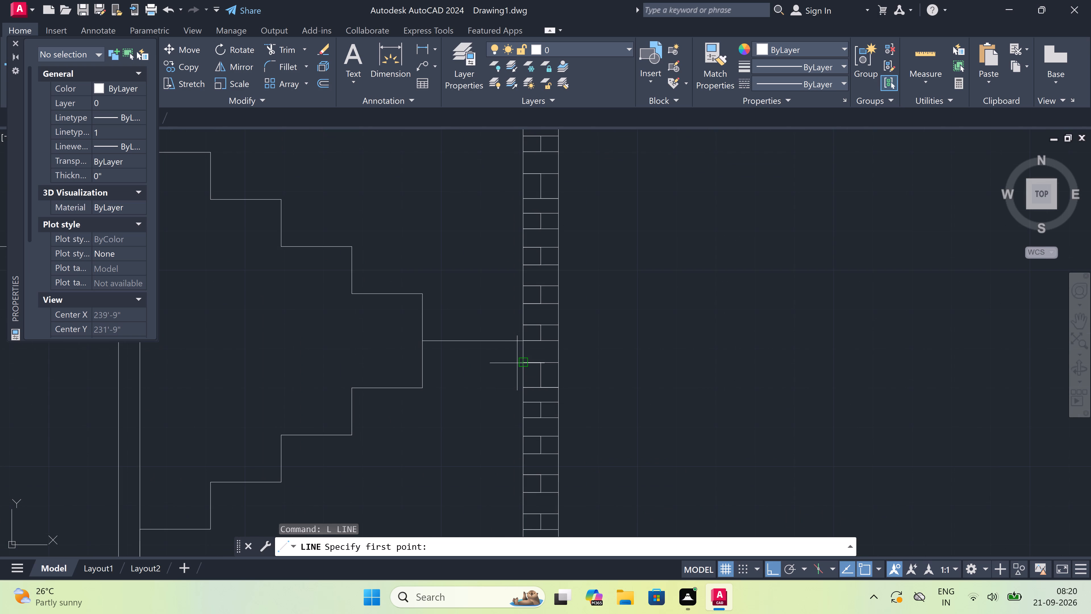
left_click(522, 362)
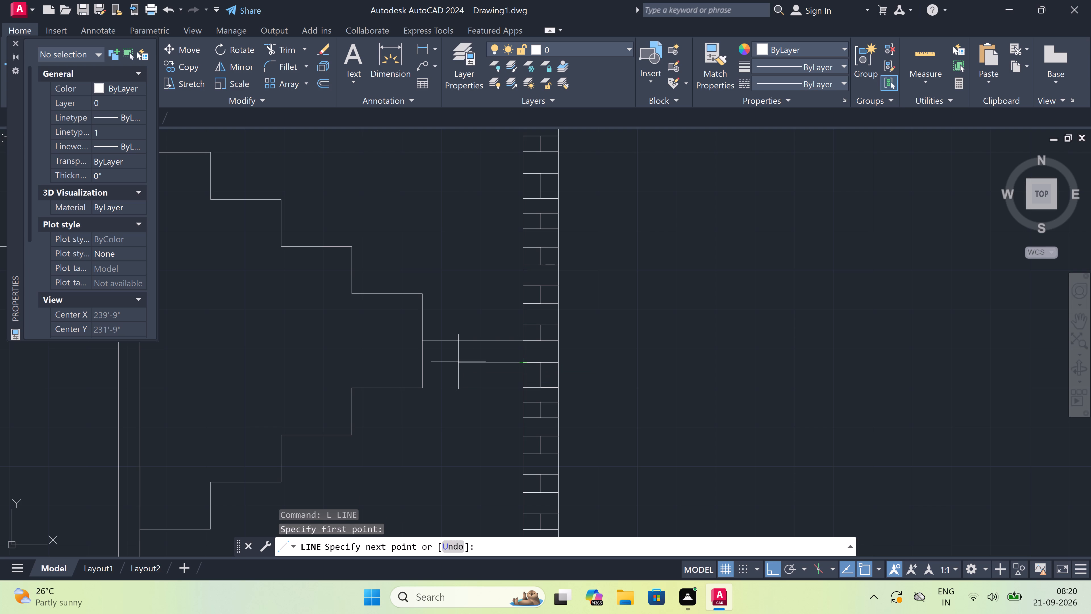
left_click(458, 362)
key("F8")
scroll(458, 362, "down", 2)
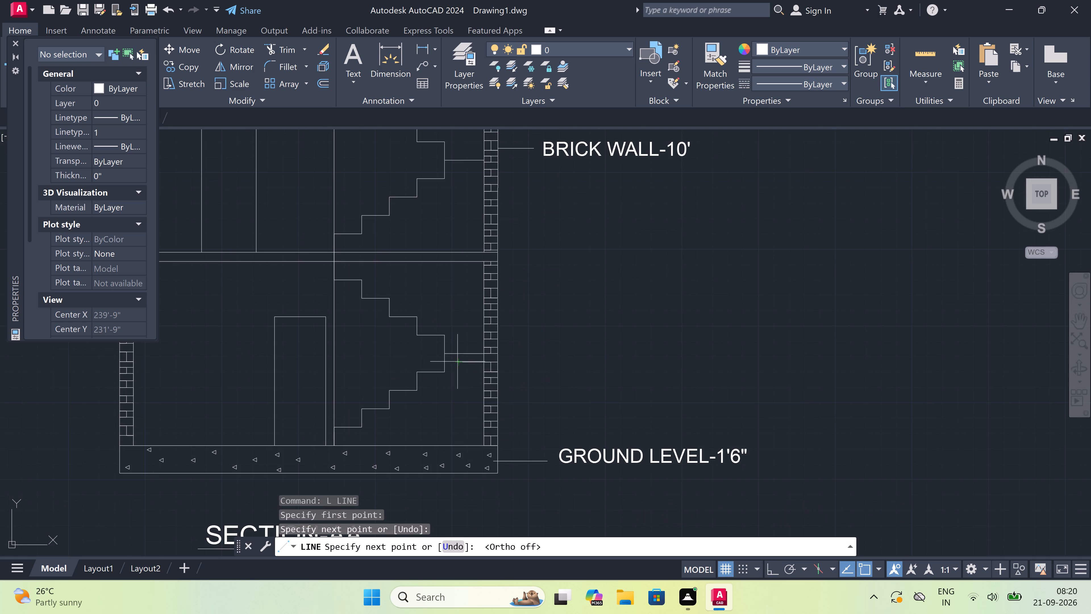
scroll(349, 439, "up", 2)
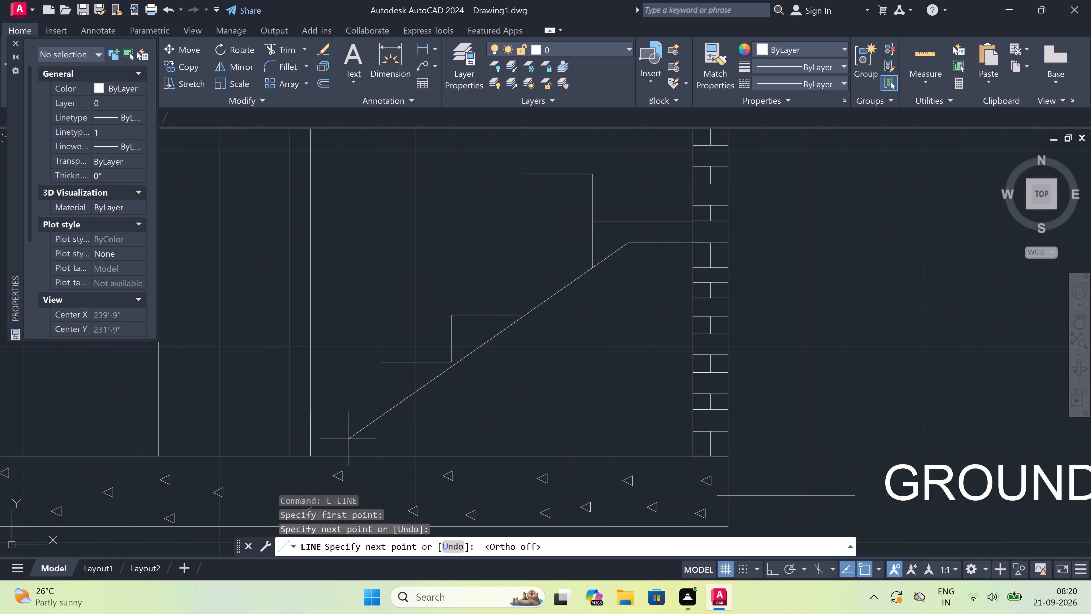
key("ctrl+z")
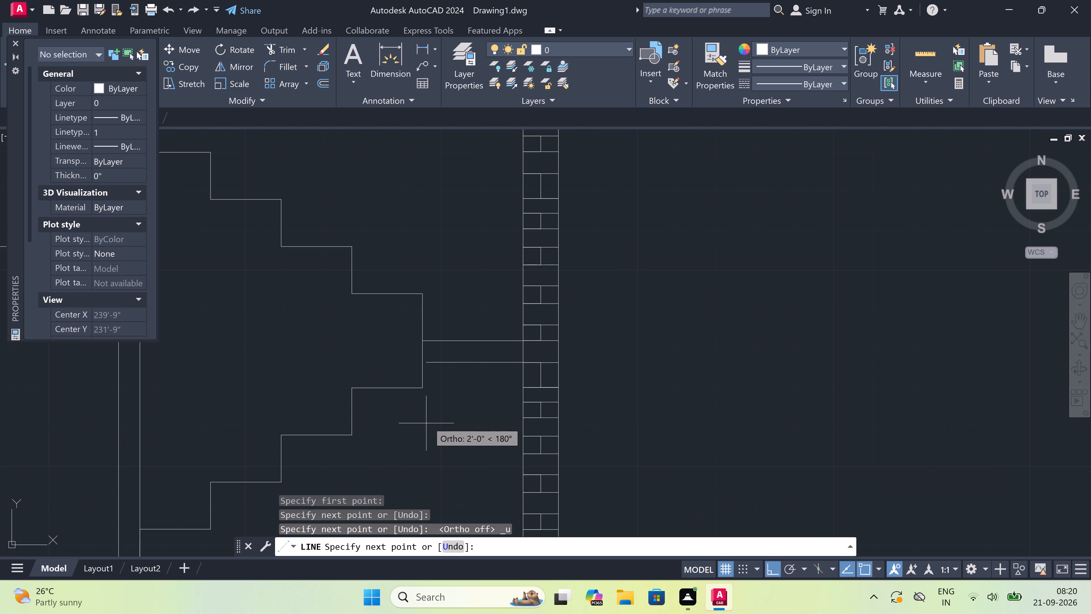
left_click(475, 361)
Continue the underside diagonally beneath the ground-floor lower flight to the floor line, just beside the guide line's base.
scroll(475, 361, "down", 3)
scroll(394, 421, "up", 1)
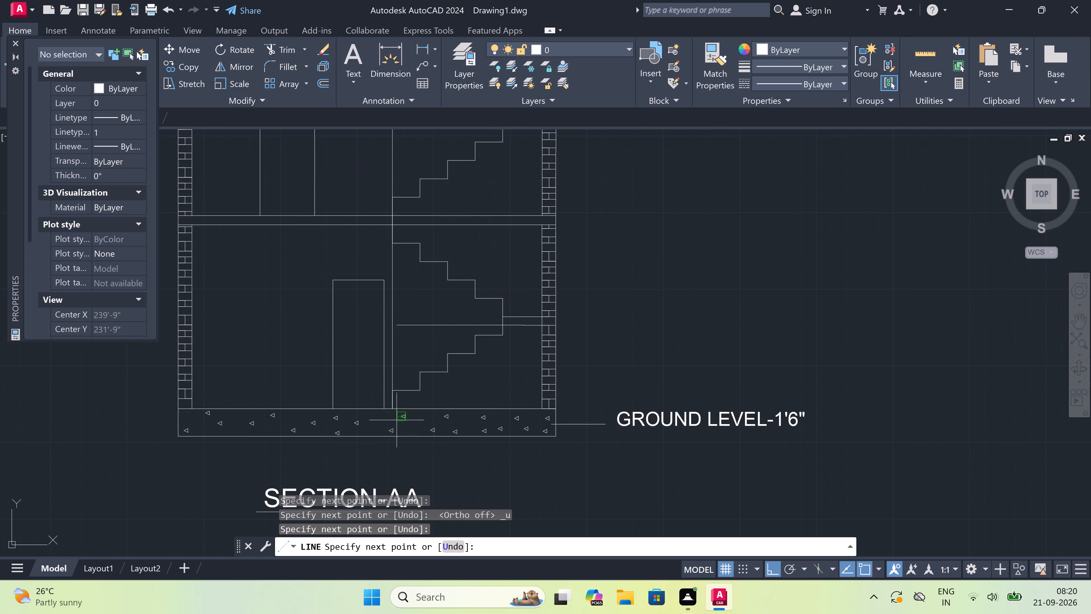
key("F8")
scroll(433, 408, "up", 1)
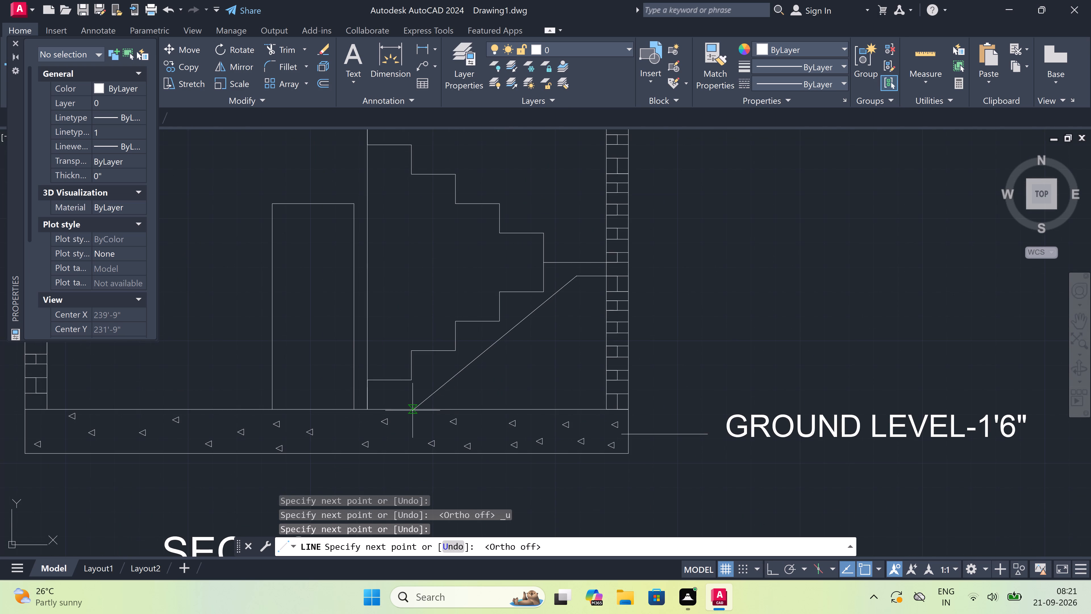
scroll(403, 408, "up", 1)
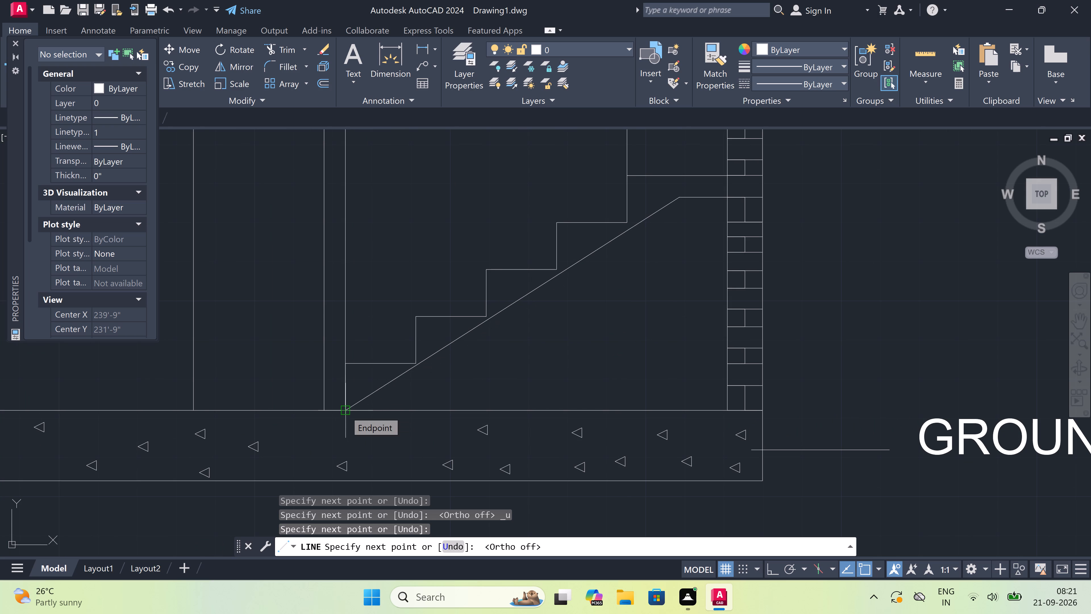
scroll(345, 411, "up", 1)
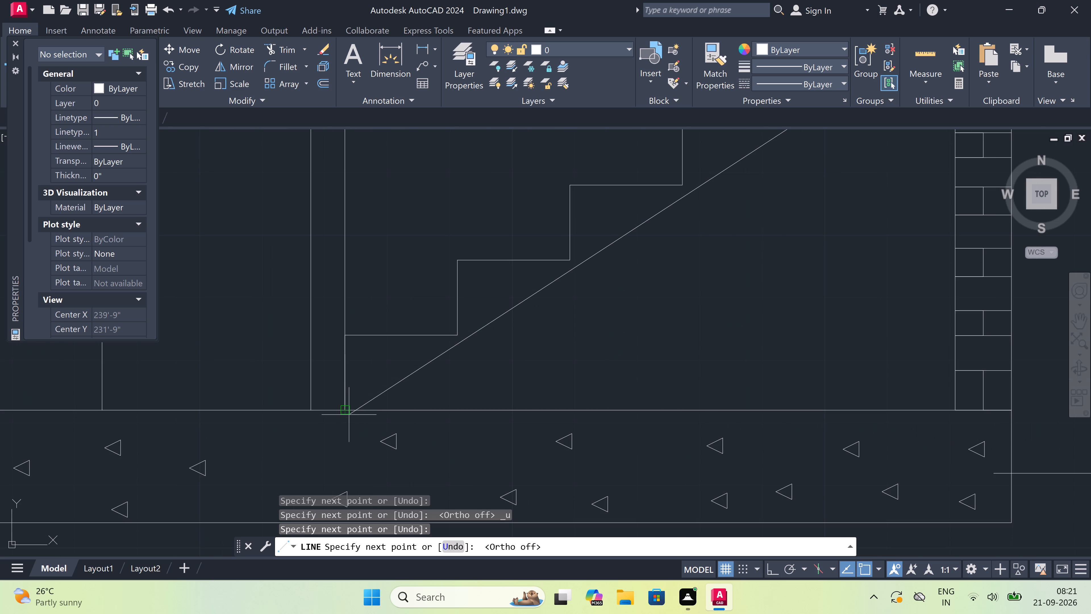
scroll(349, 414, "up", 1)
left_click(357, 410)
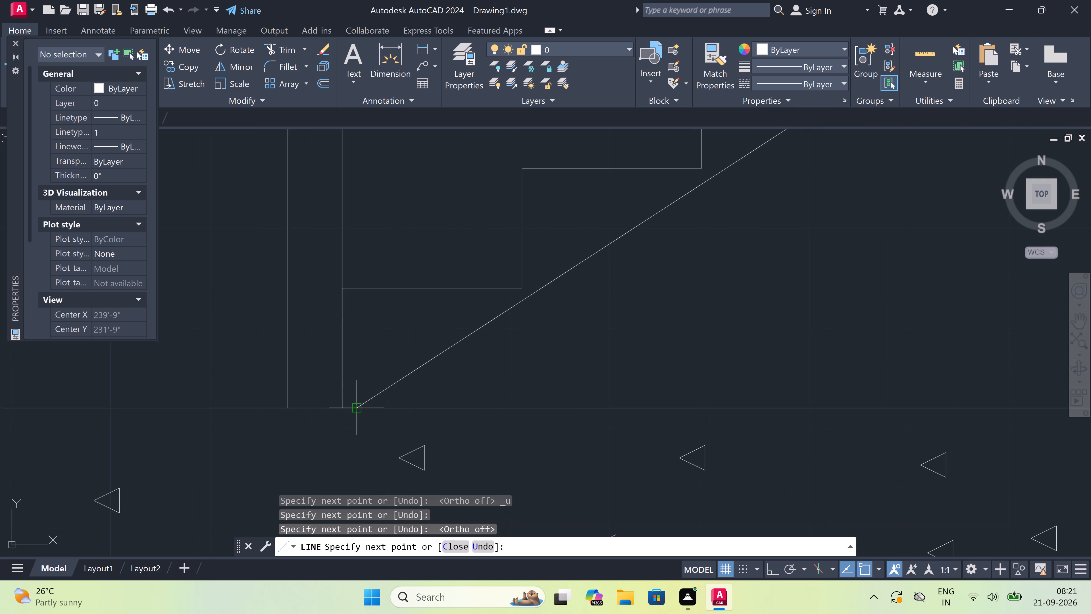
key("Escape")
scroll(357, 410, "down", 3)
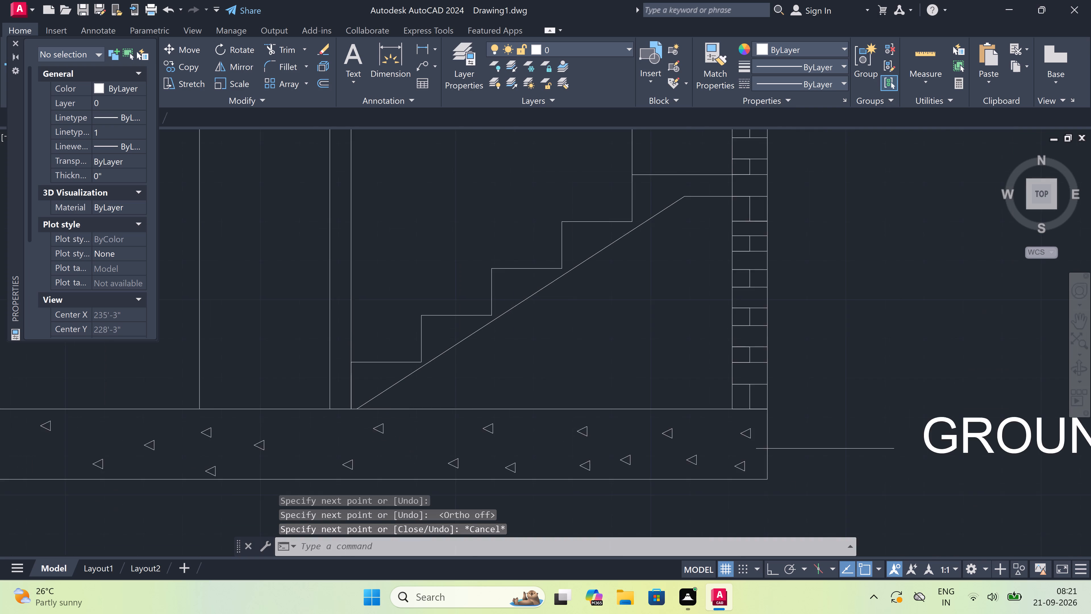
scroll(358, 410, "down", 2)
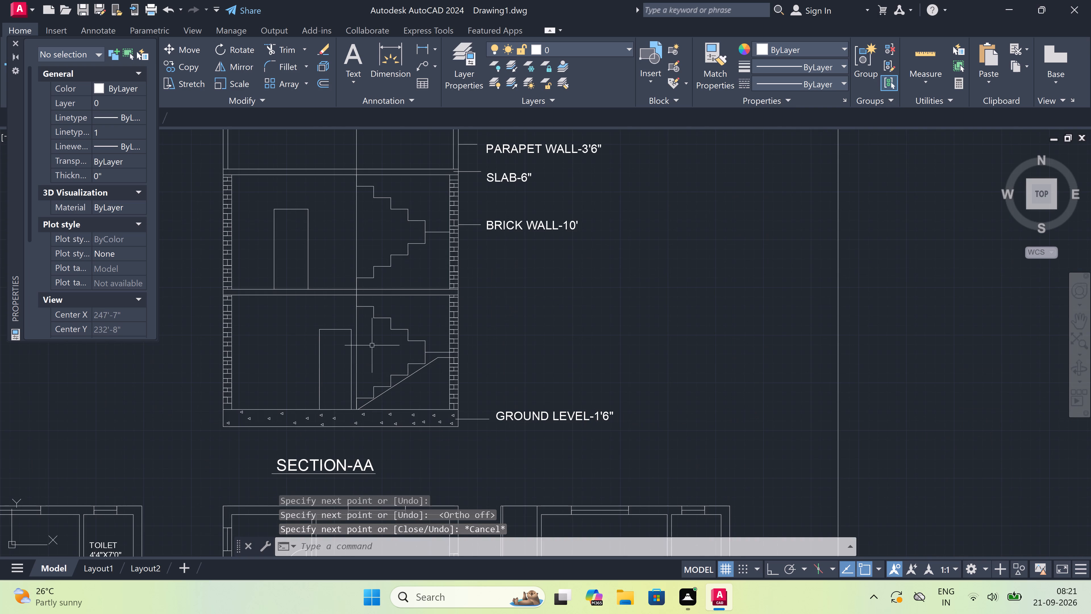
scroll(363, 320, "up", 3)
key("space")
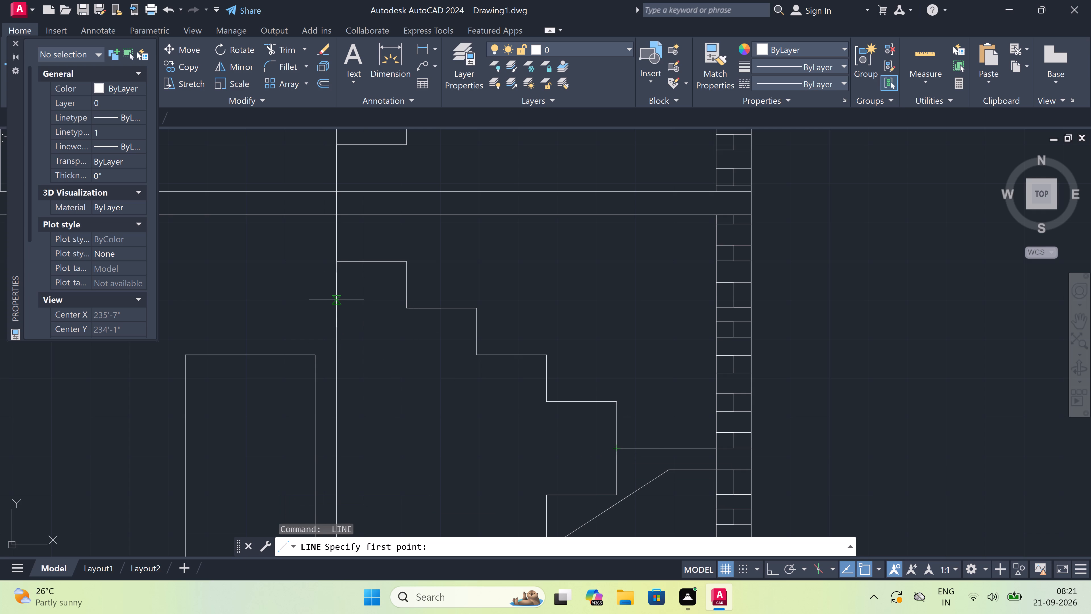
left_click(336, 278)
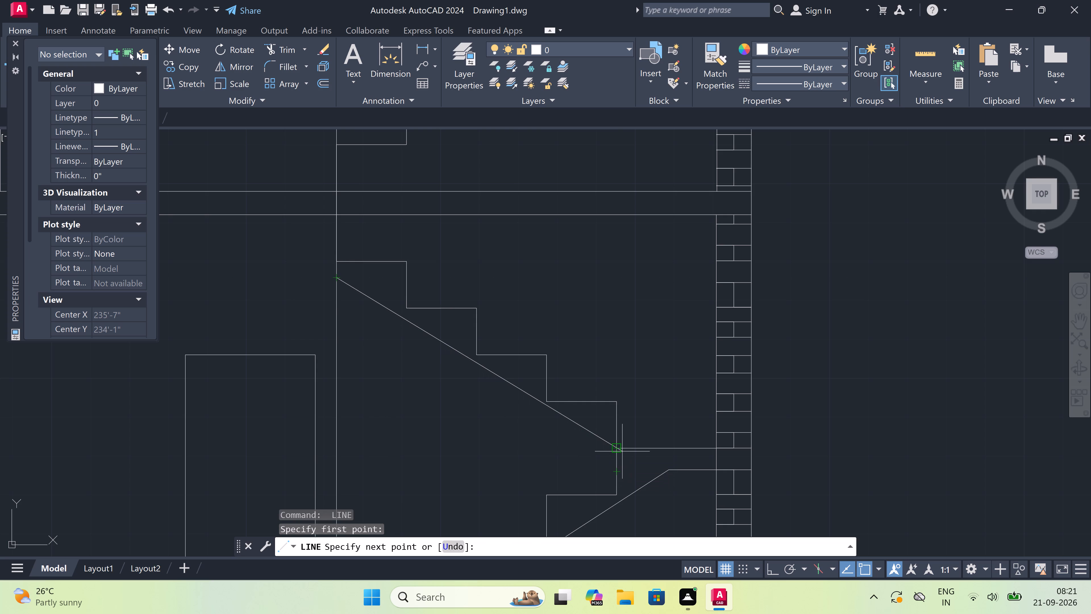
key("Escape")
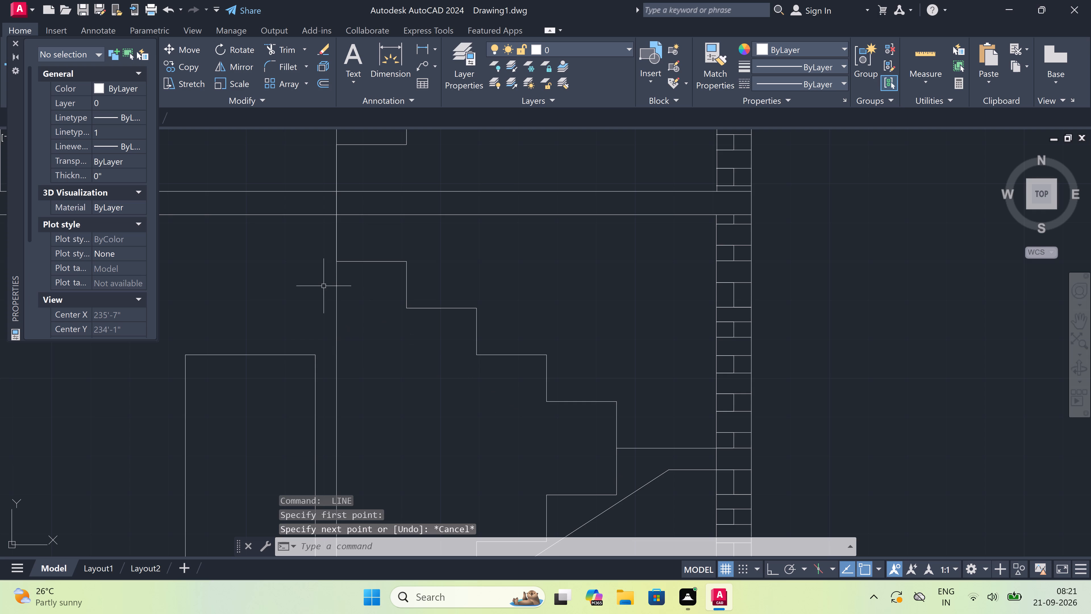
Draw the ground-floor upper flight's sloping underside from the guide line just below the top tread to the riser just below the landing line.
key("space")
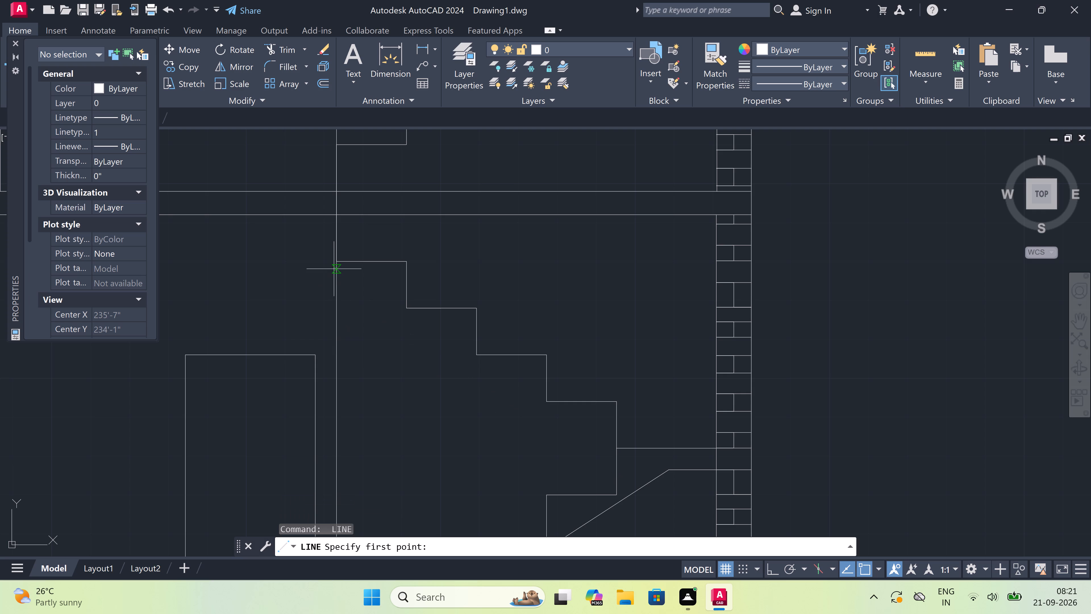
left_click(335, 269)
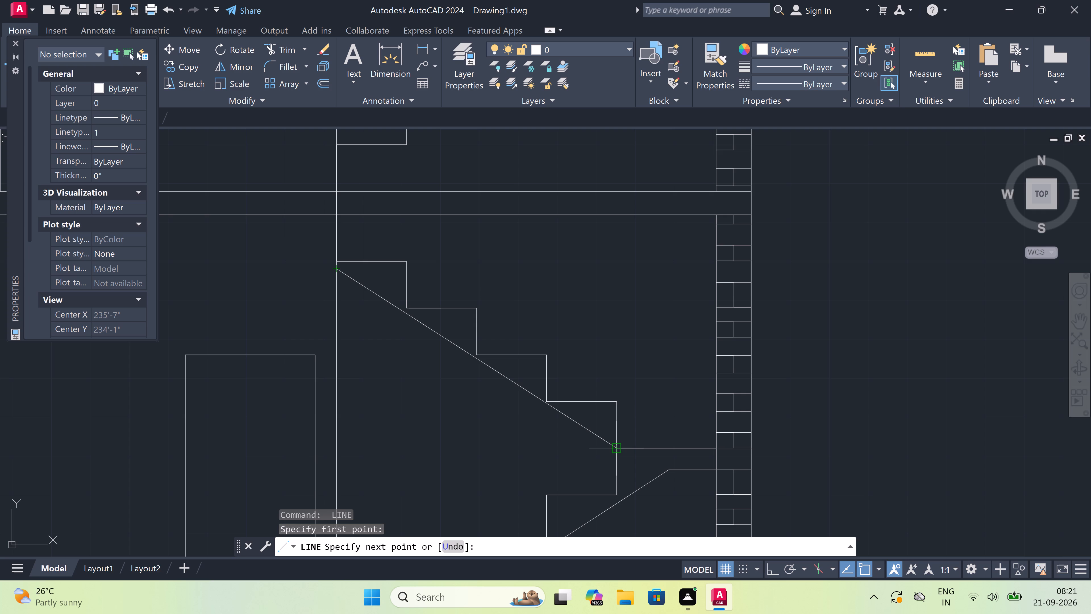
scroll(615, 448, "up", 2)
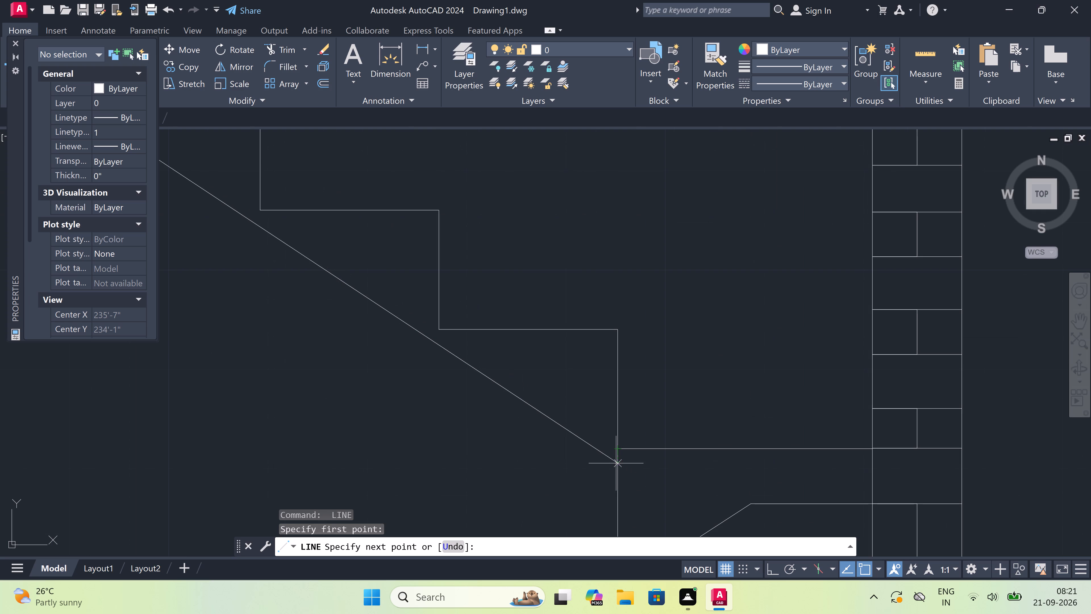
left_click(616, 467)
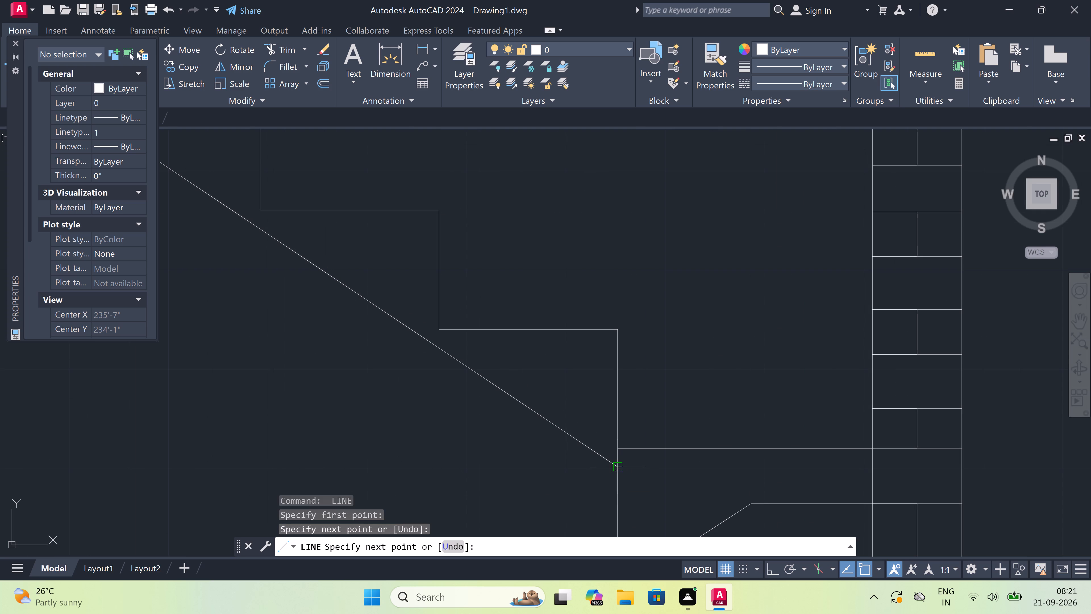
key("Escape")
scroll(426, 377, "down", 3)
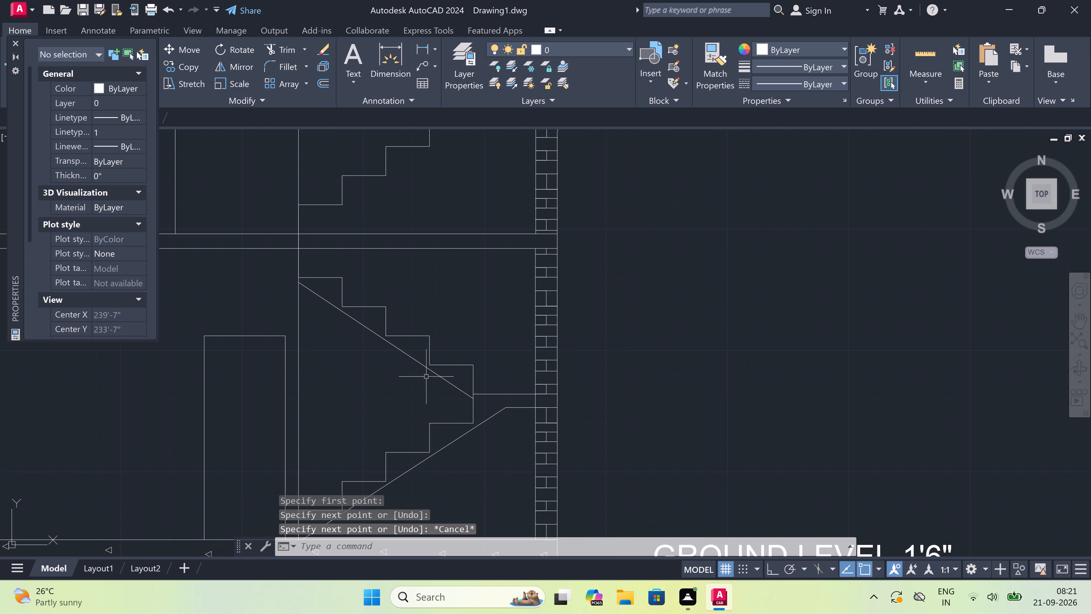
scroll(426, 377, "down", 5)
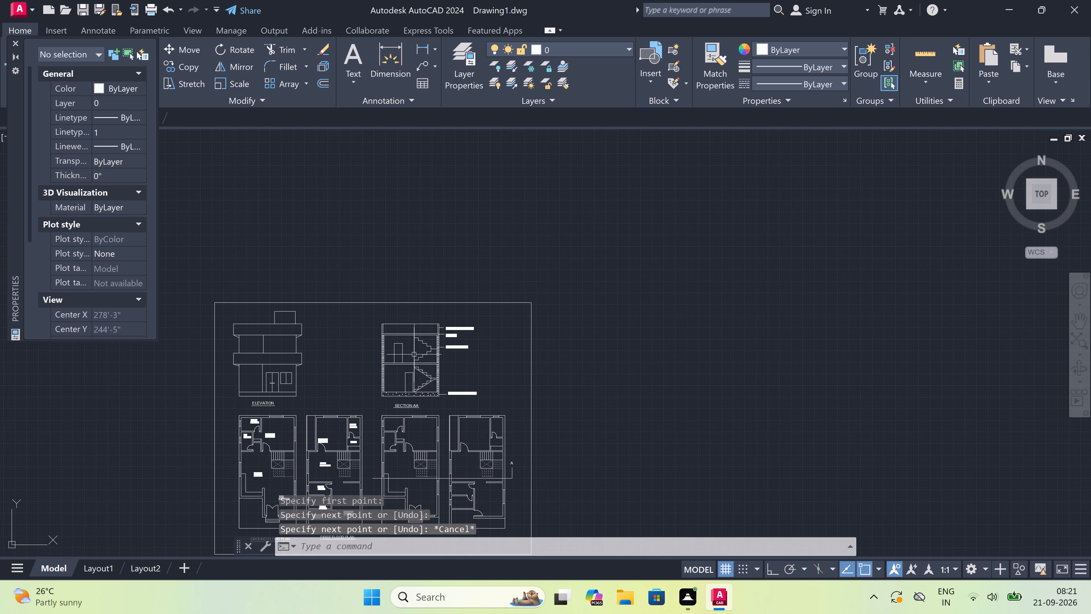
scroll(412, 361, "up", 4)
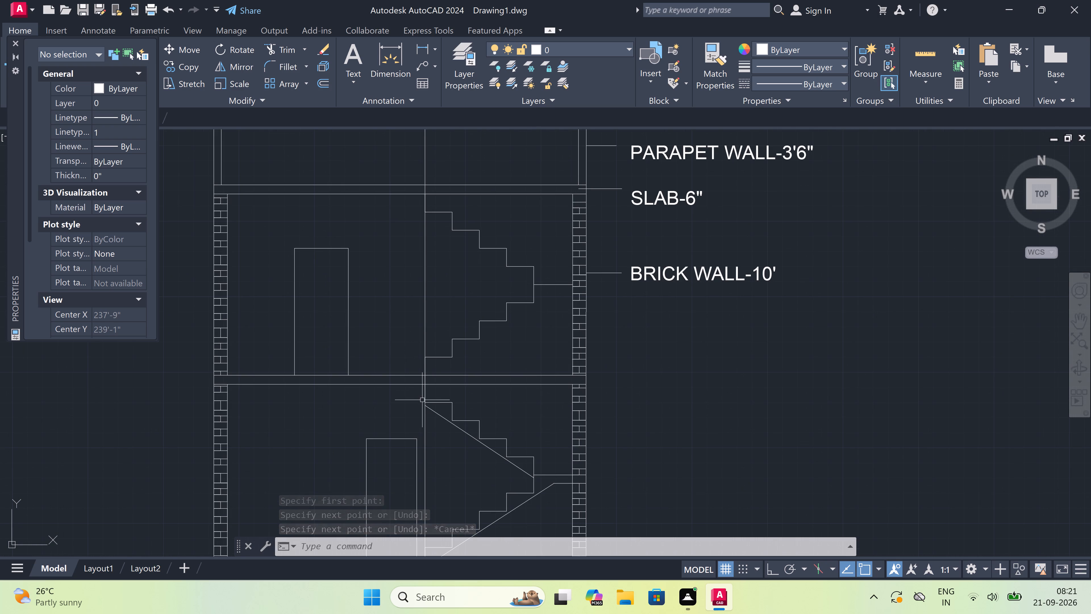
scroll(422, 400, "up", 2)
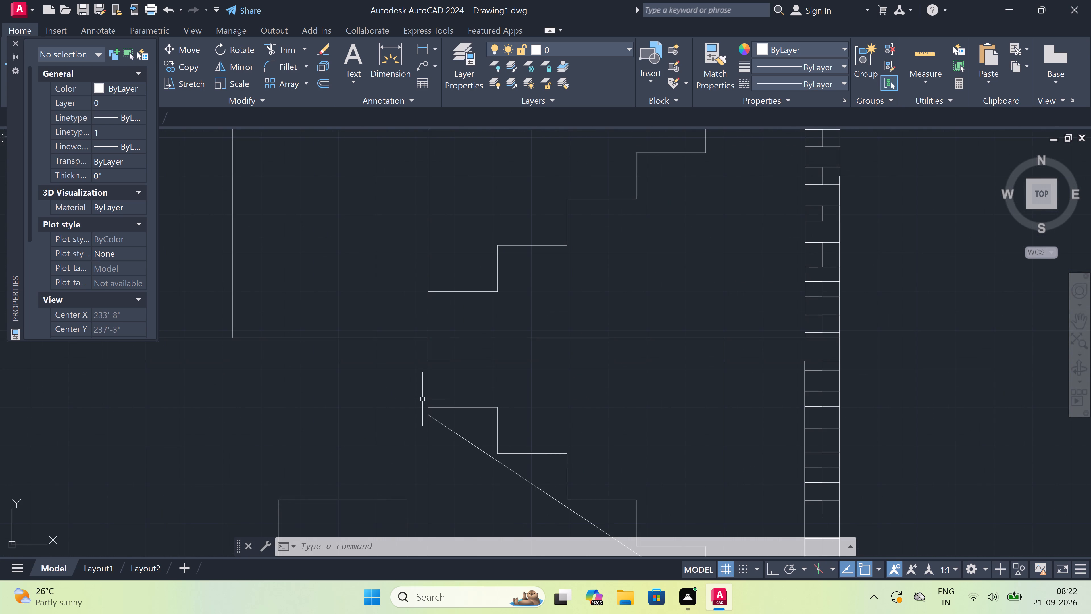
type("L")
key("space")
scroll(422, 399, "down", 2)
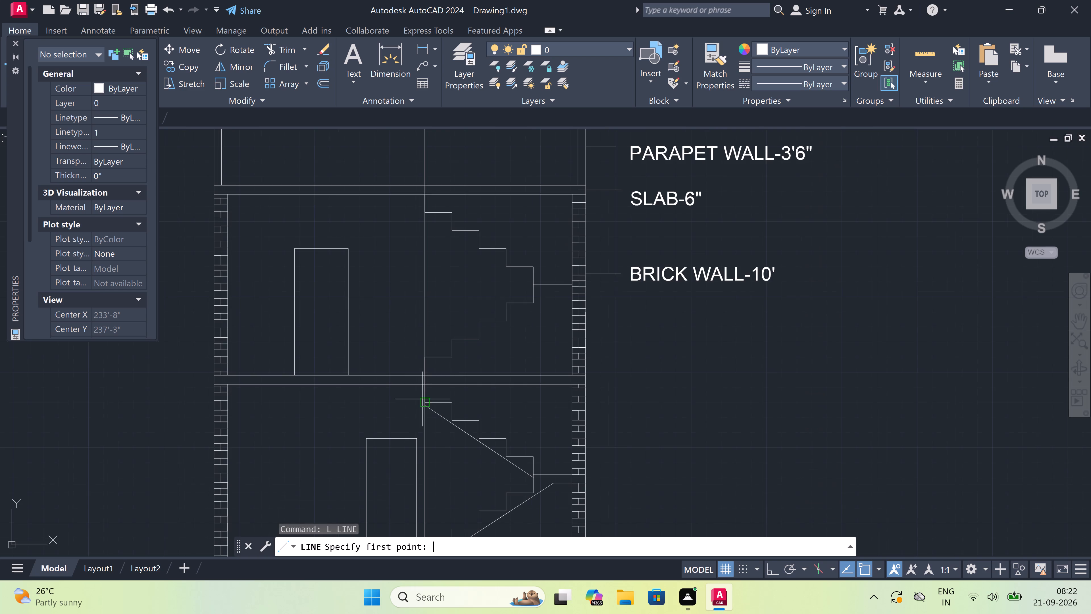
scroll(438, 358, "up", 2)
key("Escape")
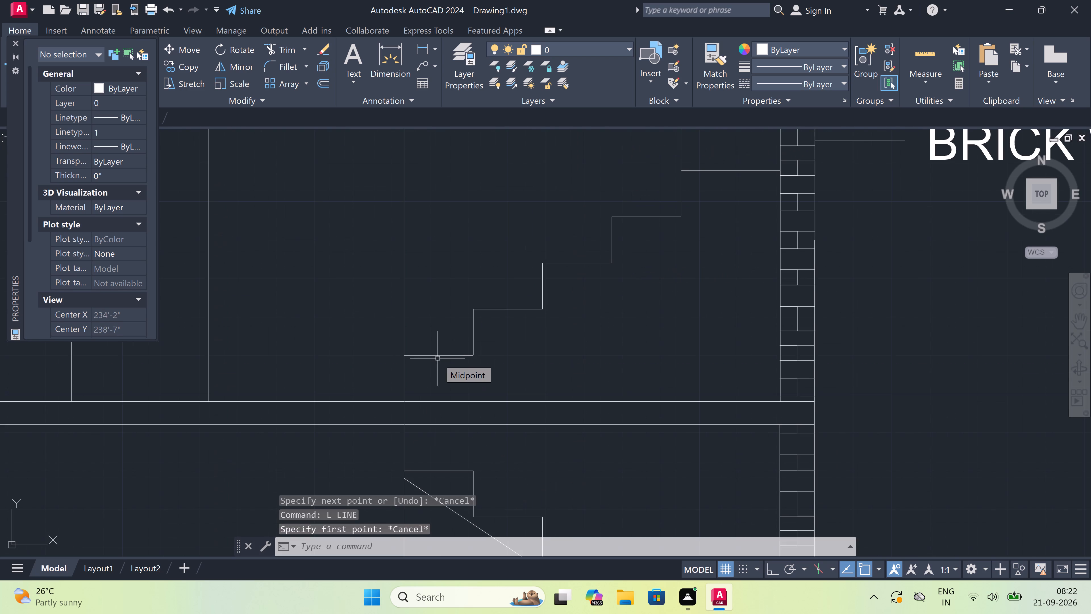
Copy the ground-floor landing underside and both sloping undersides to the first-floor staircase, aligning the landing's wall end with the brick wall's inner face.
scroll(438, 358, "down", 4)
scroll(449, 408, "up", 1)
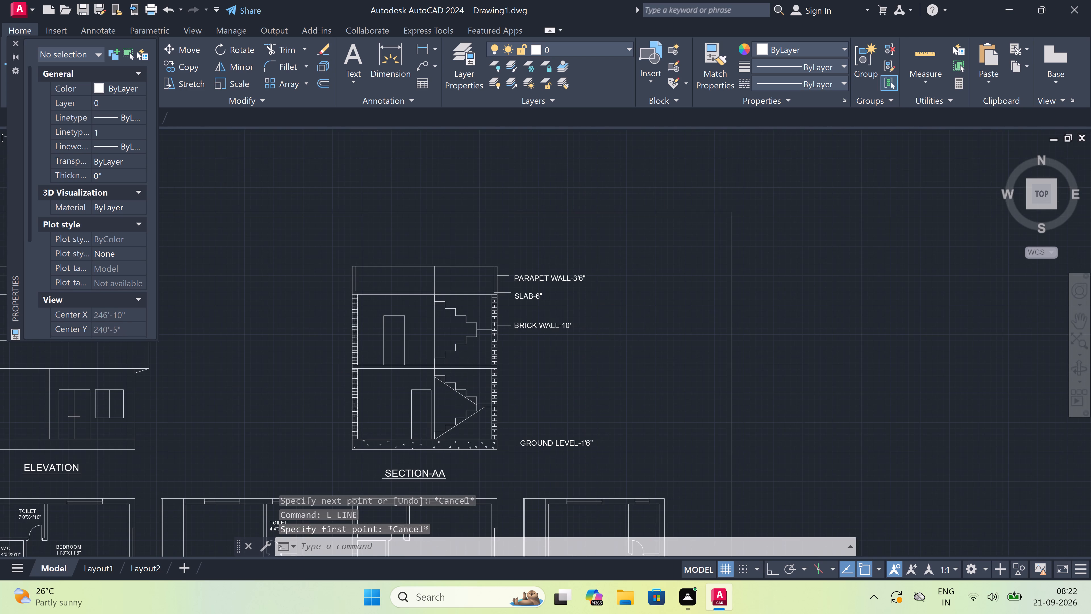
scroll(449, 408, "up", 1)
left_click(466, 370)
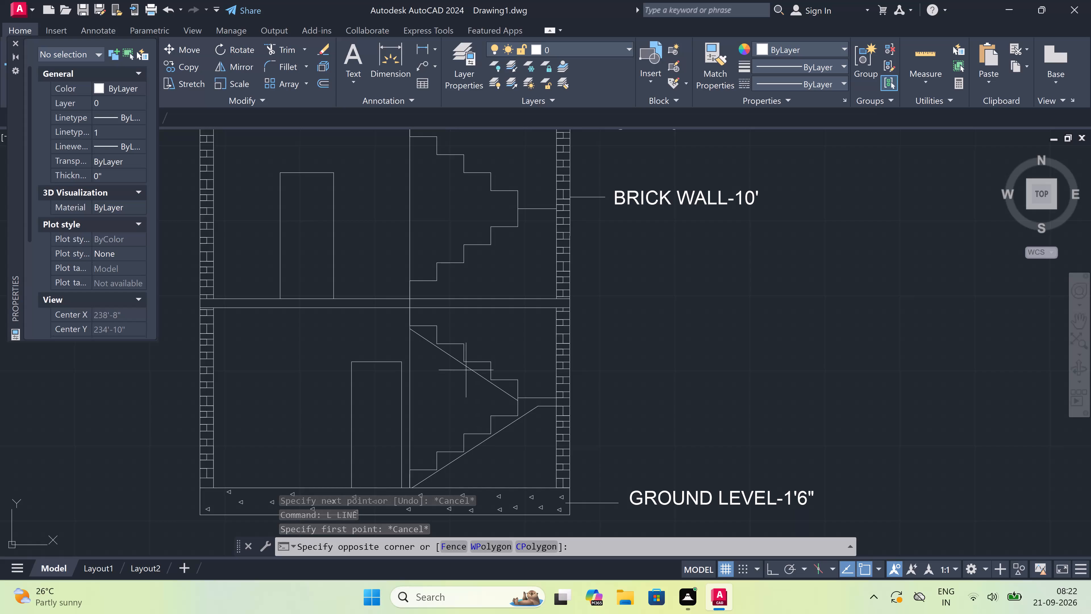
left_click(467, 369)
left_click(470, 368)
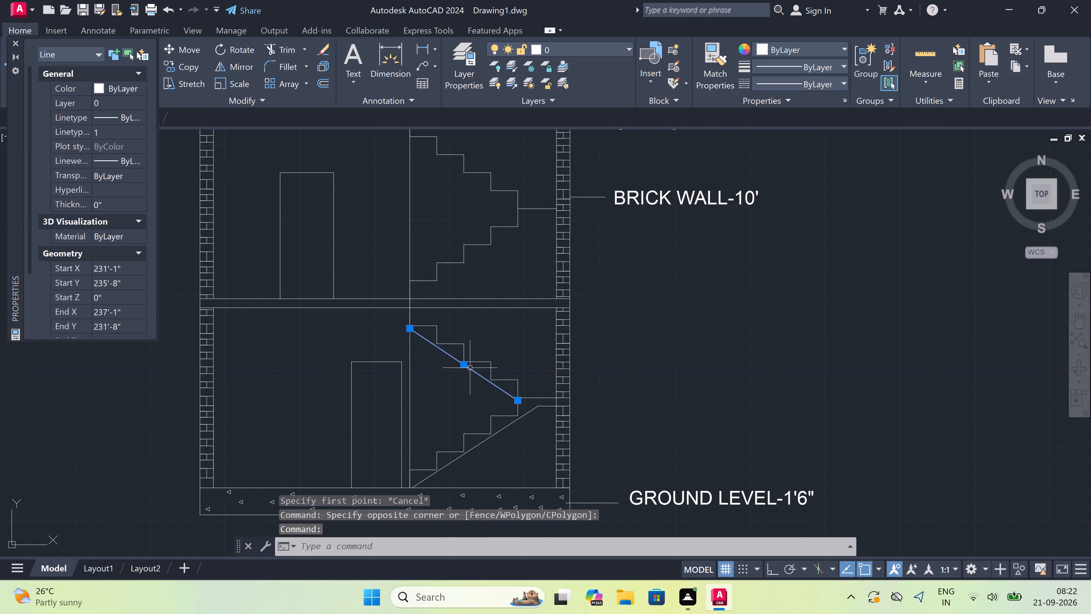
scroll(505, 448, "up", 2)
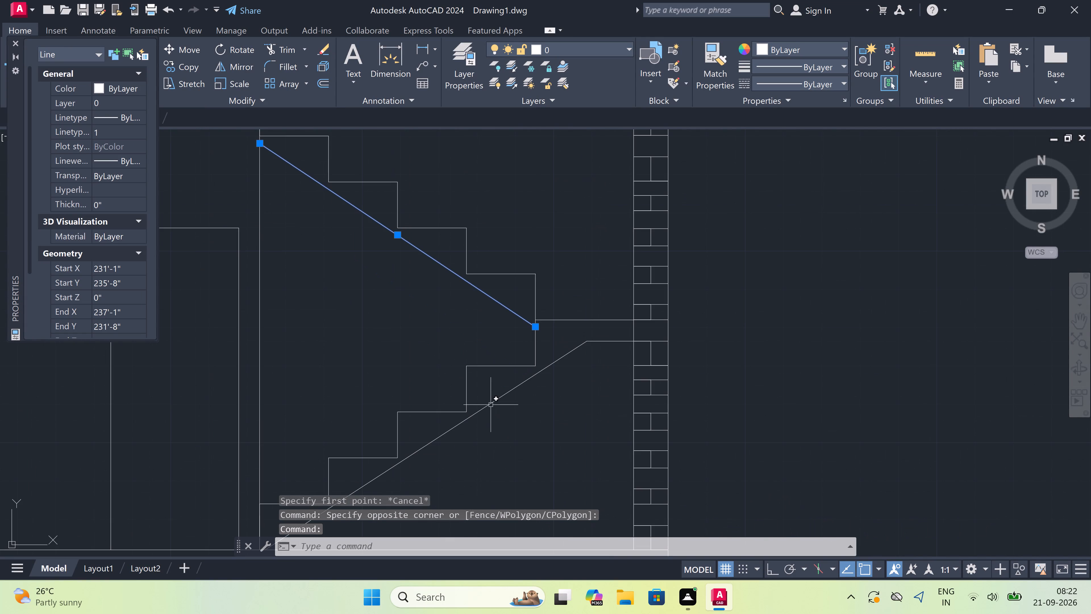
left_click(491, 402)
scroll(582, 366, "up", 1)
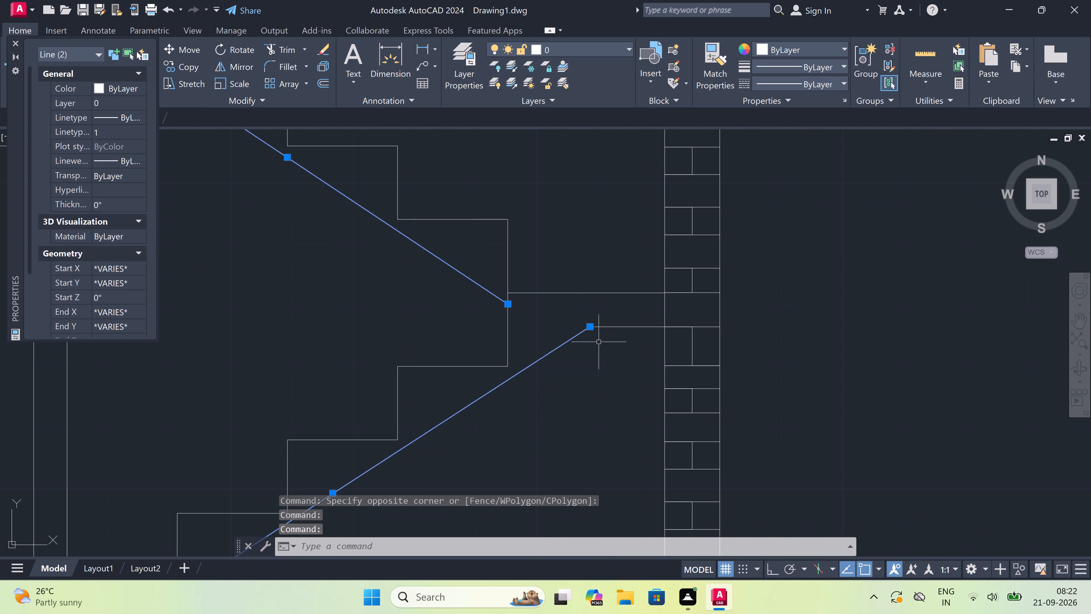
left_click(613, 326)
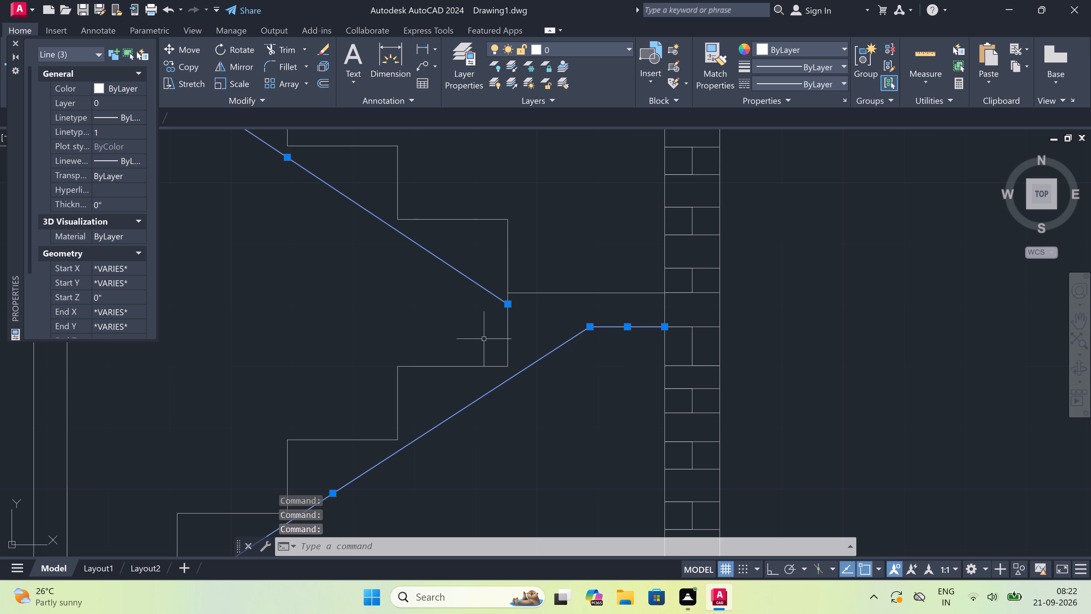
left_click(189, 61)
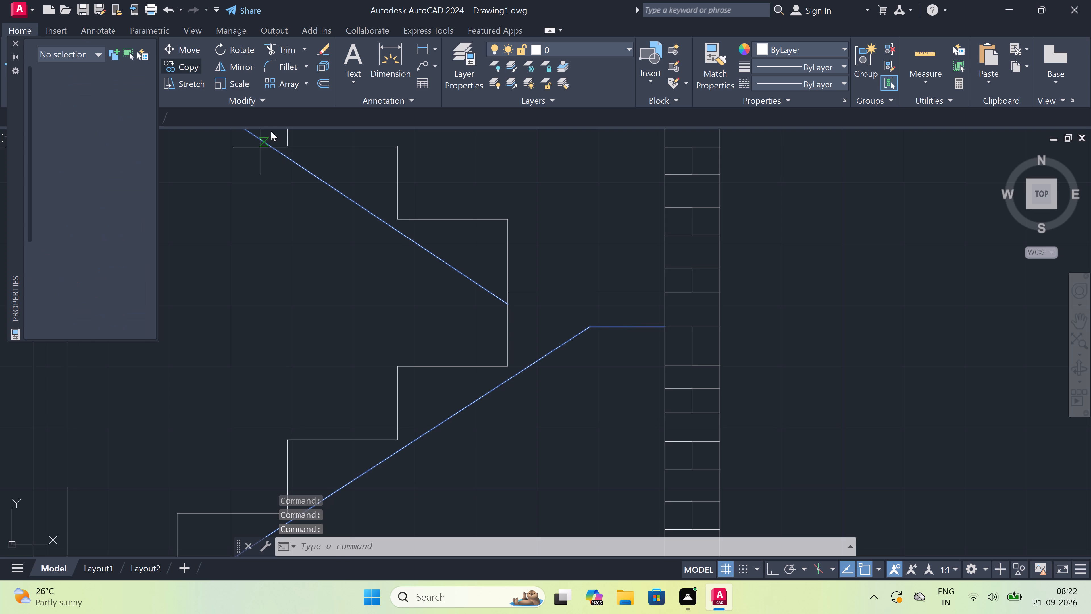
left_click(663, 327)
scroll(624, 303, "down", 4)
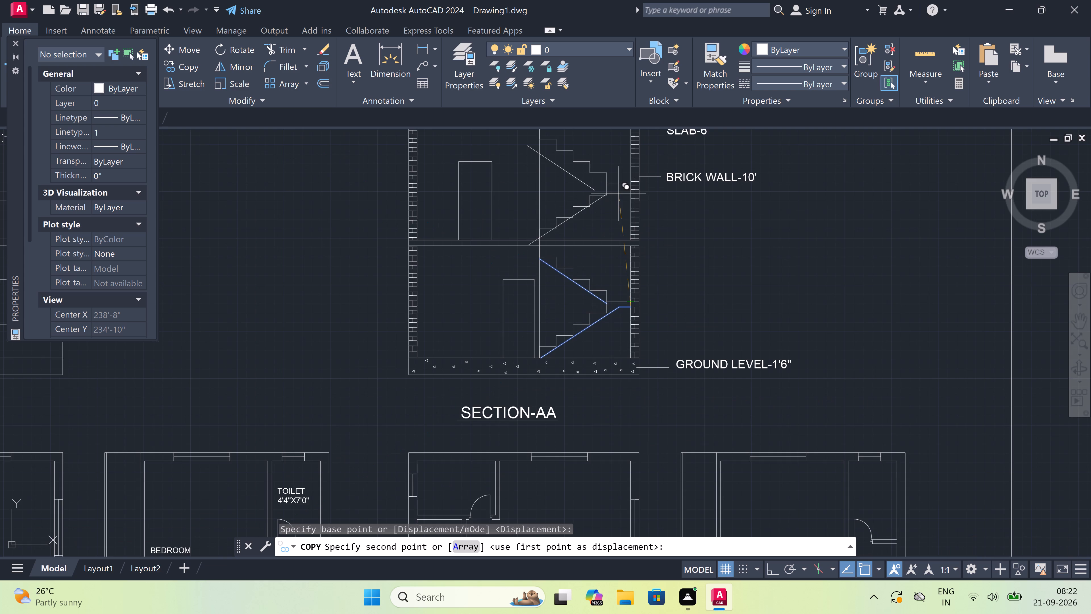
scroll(621, 190, "up", 3)
scroll(657, 192, "up", 1)
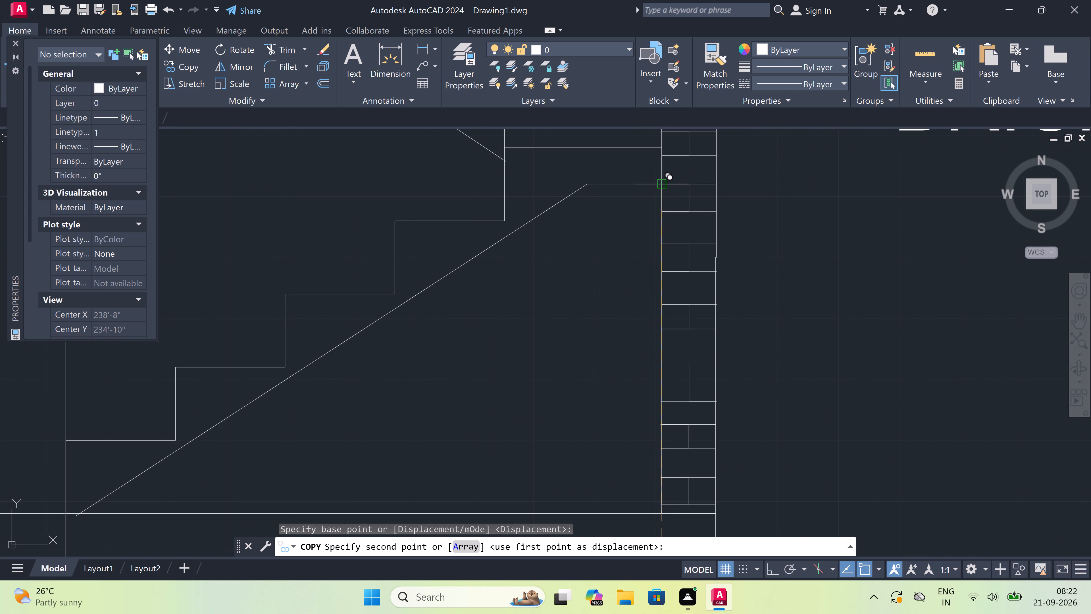
scroll(664, 184, "up", 2)
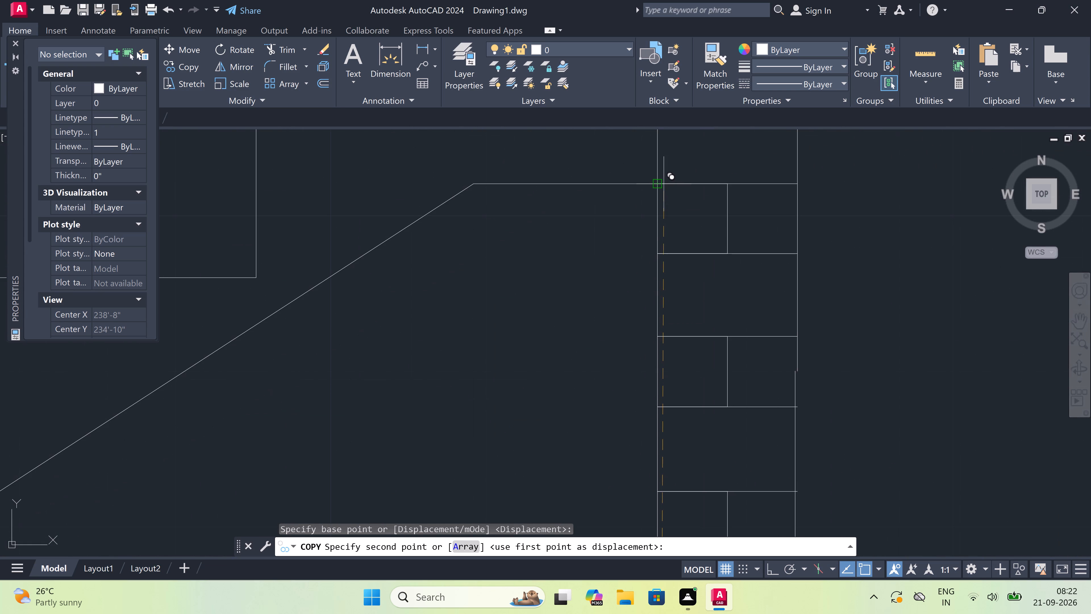
left_click(659, 183)
scroll(659, 183, "down", 3)
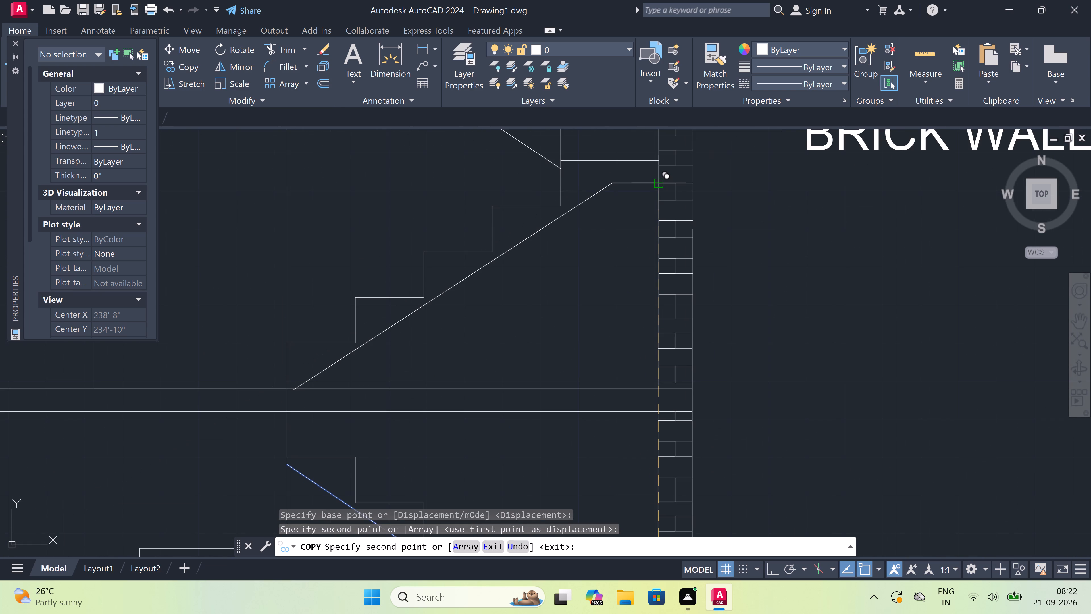
scroll(659, 183, "down", 5)
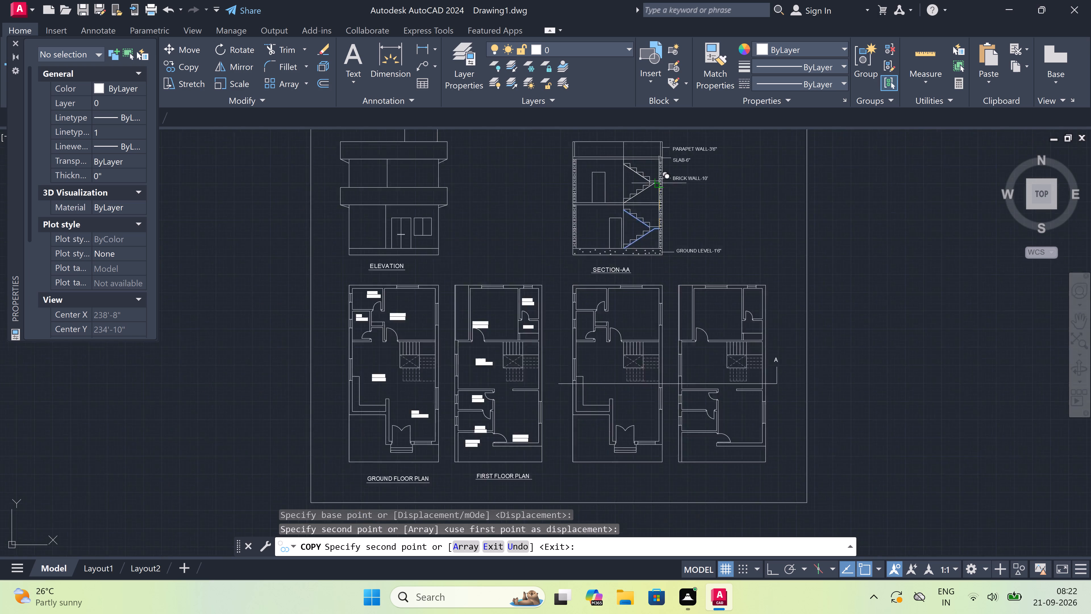
scroll(659, 183, "down", 1)
key("Escape")
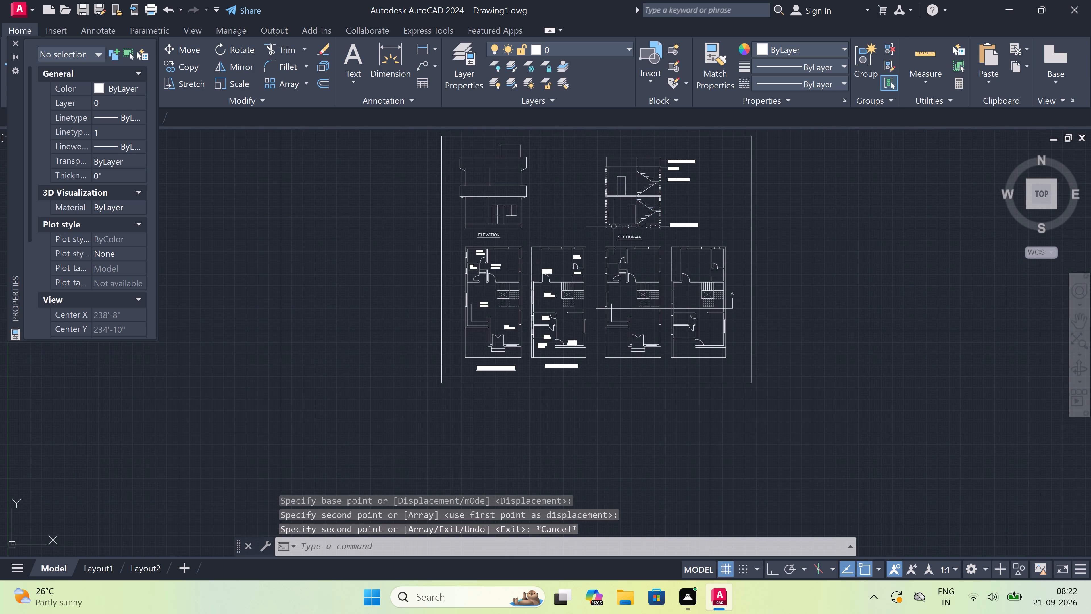
Trim the copied lower flight's underside where it overshoots below the first-floor slab's top line.
scroll(649, 190, "up", 4)
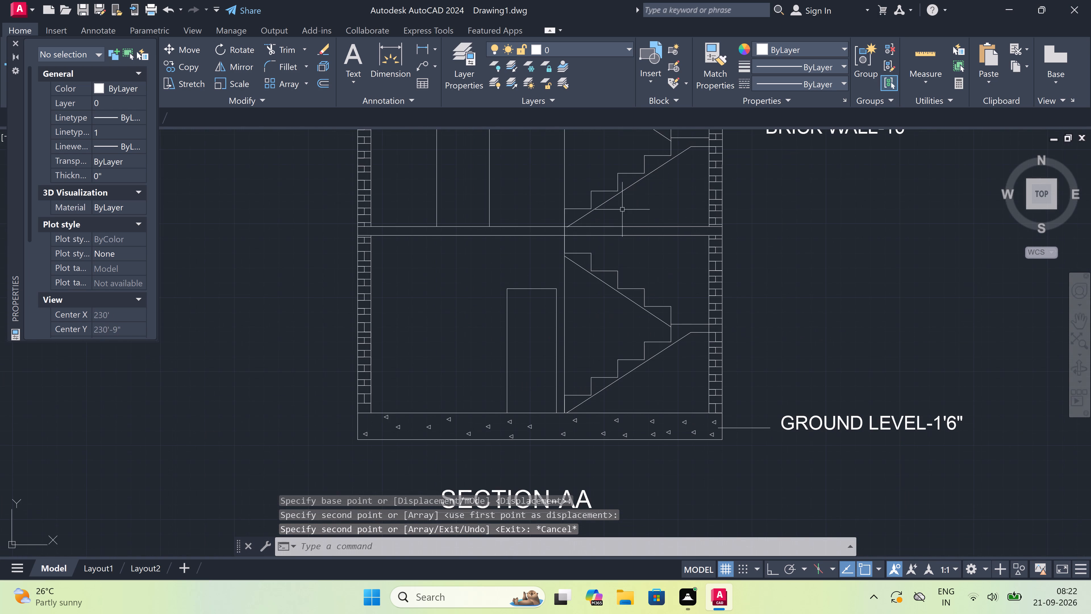
scroll(603, 220, "up", 3)
scroll(448, 237, "up", 3)
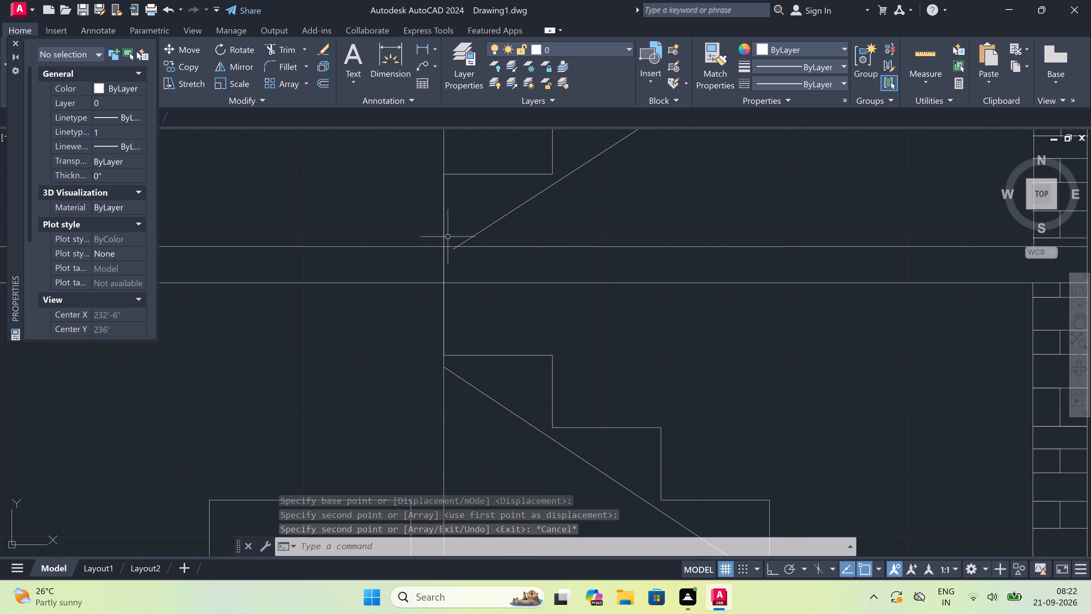
key("t")
key("r")
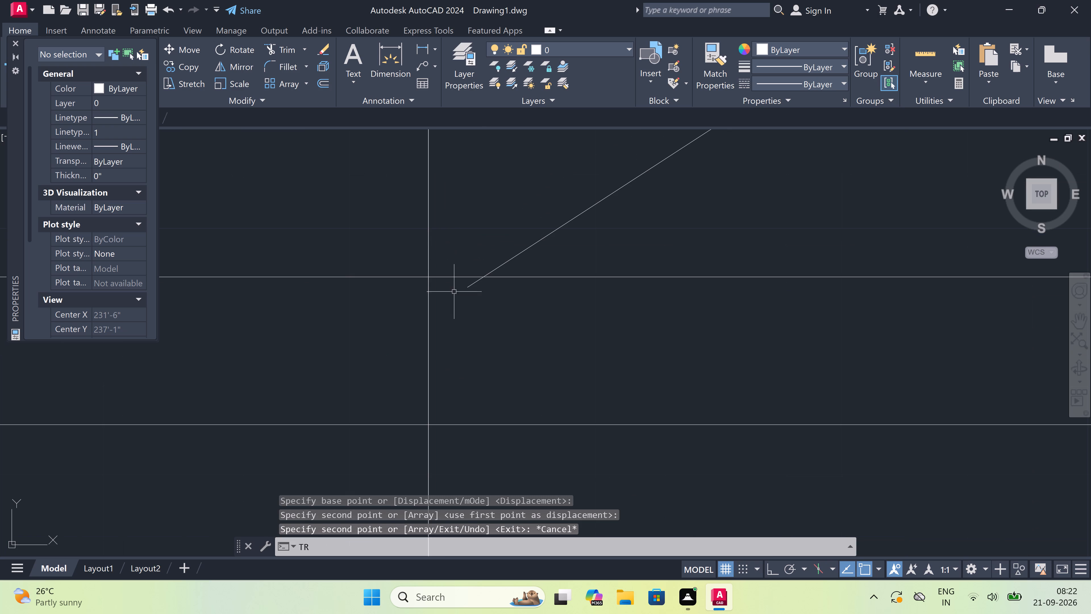
key("space")
scroll(465, 288, "up", 1)
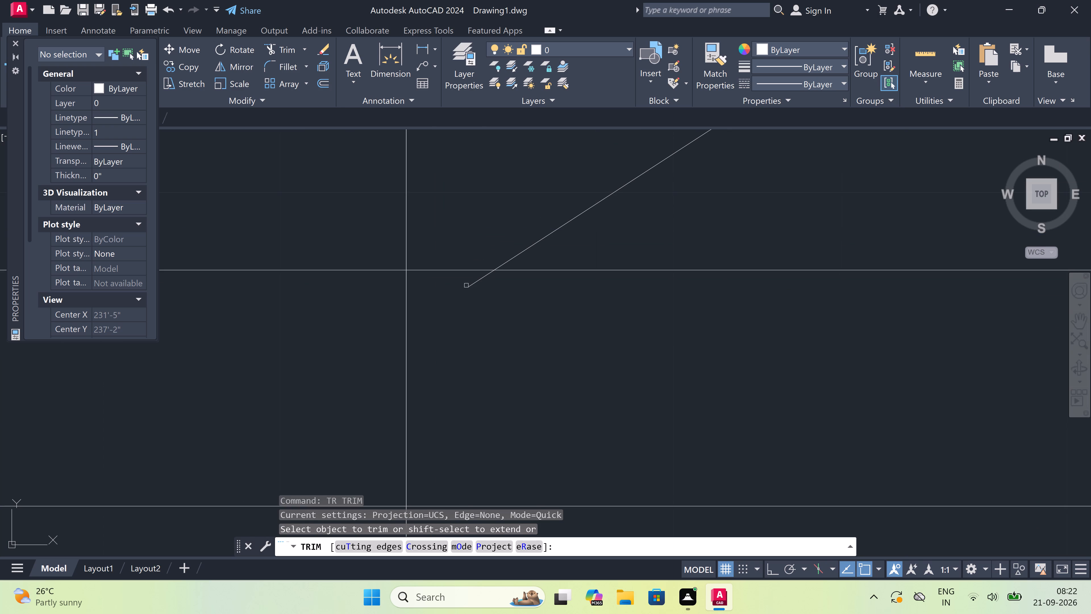
left_click(472, 282)
scroll(490, 307, "down", 8)
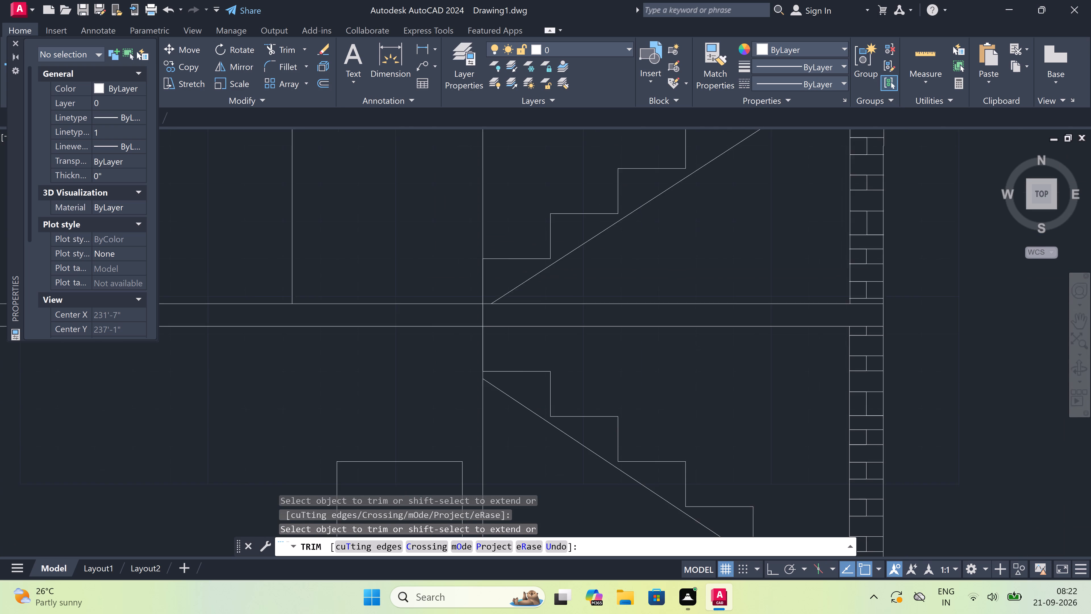
scroll(490, 307, "down", 3)
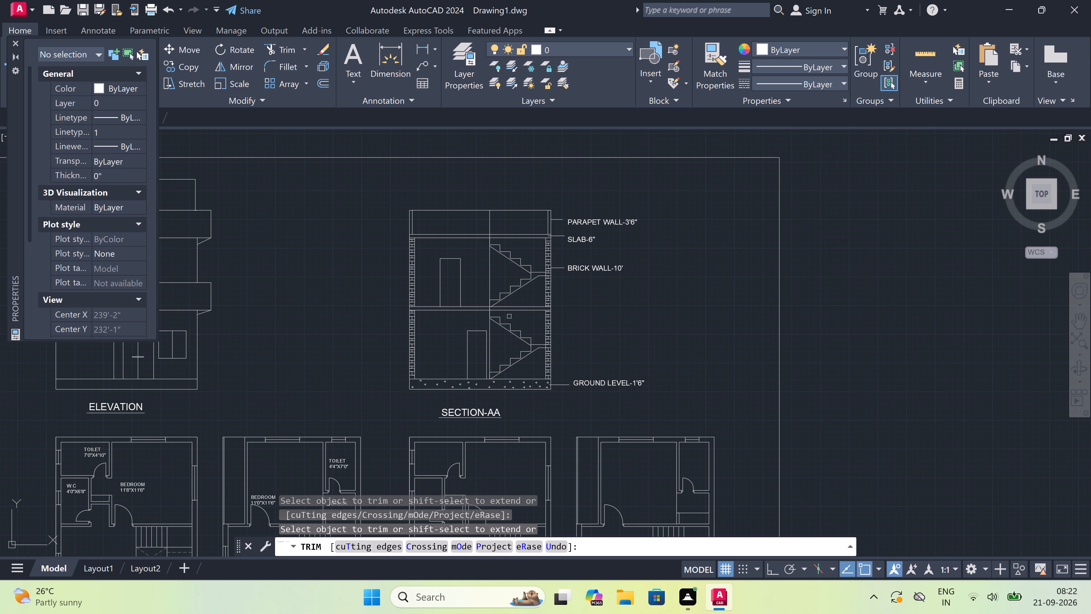
key("Escape")
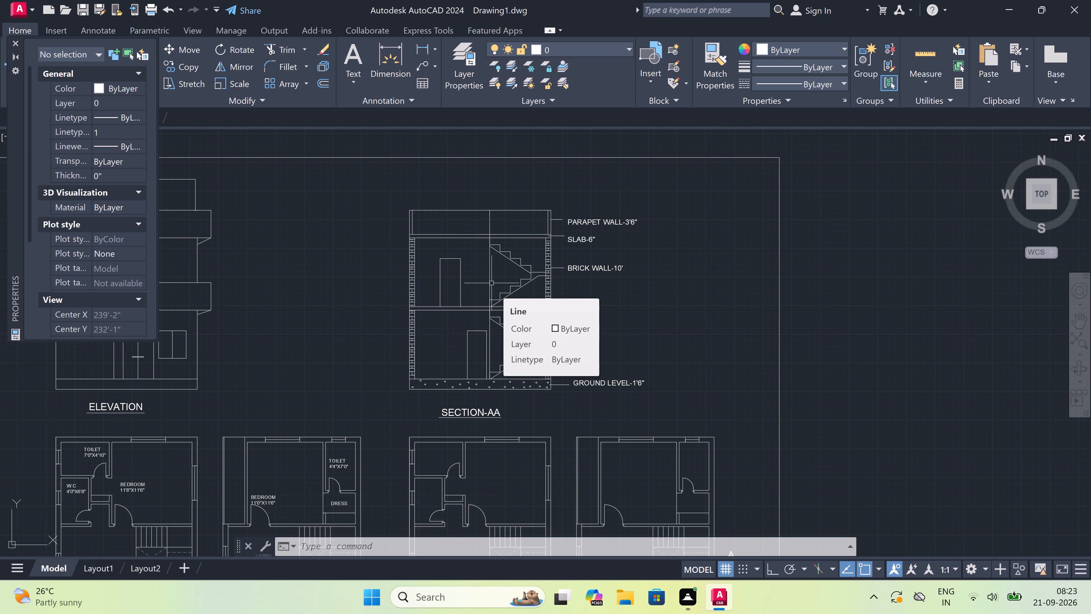
Trim away both first-floor slab lines across the stair bay, between the vertical guide line and the brick wall.
scroll(492, 283, "down", 1)
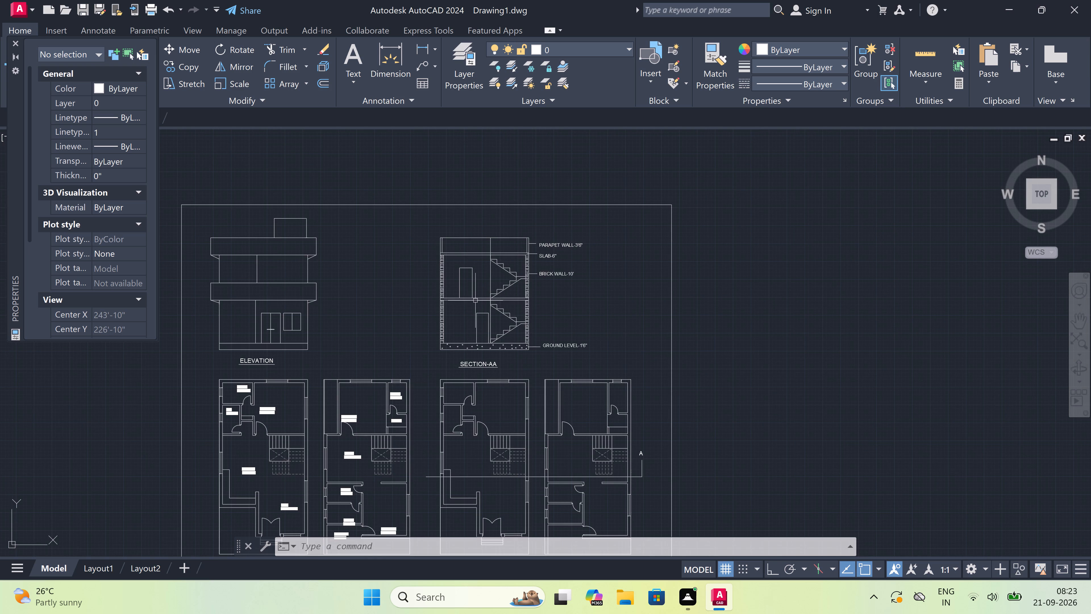
scroll(505, 240, "up", 2)
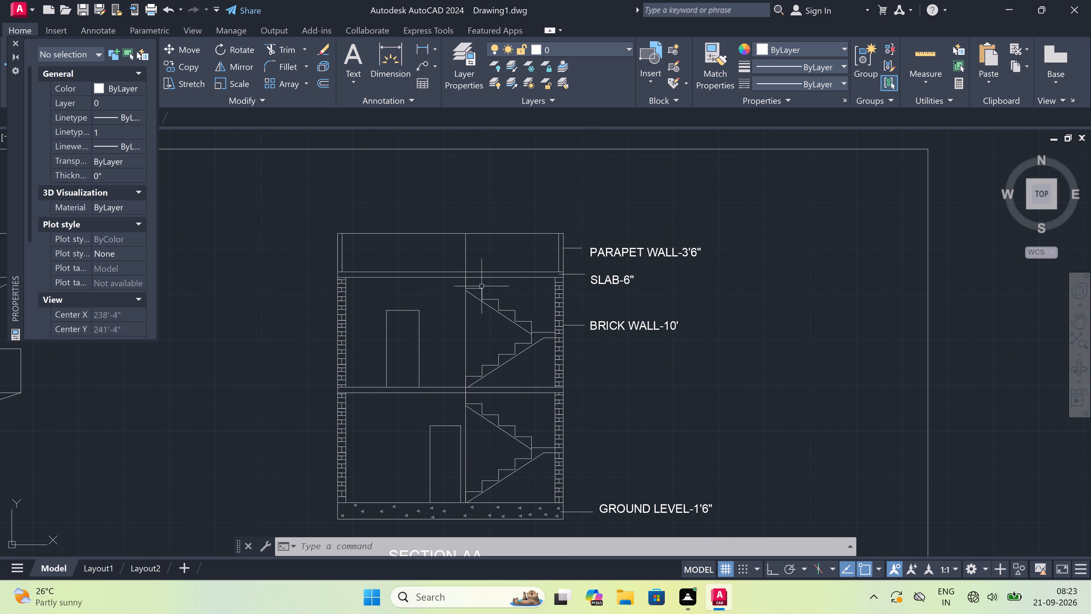
key("t")
key("r")
key("space")
left_click(535, 404)
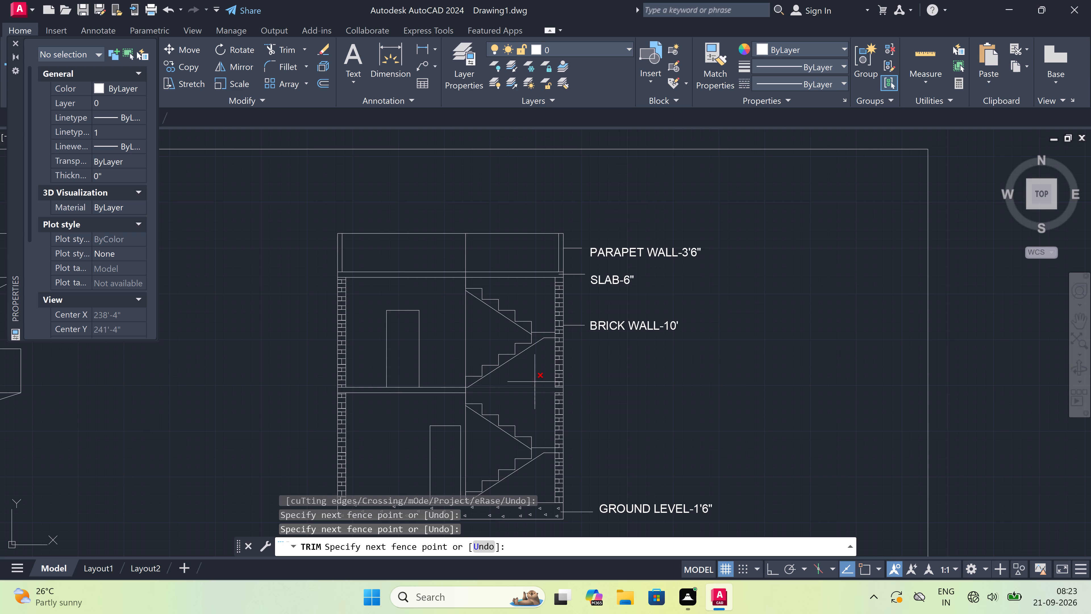
left_click(535, 382)
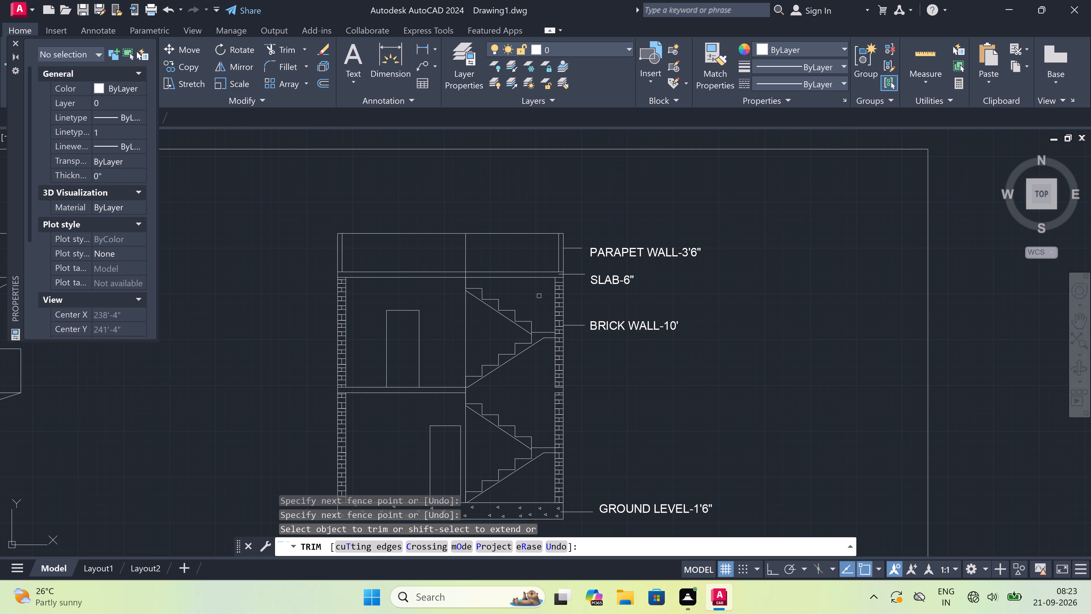
Trim away the roof slab lines and the parapet's top line above the staircase, between the guide line and the outer wall.
left_click(538, 292)
left_click(536, 269)
left_click(526, 254)
left_click(522, 211)
key("Escape")
Draw orthogonal lines from the ground-floor brick wall's top inner corner up to the parapet's base level, then across to the parapet's inner face.
key("l")
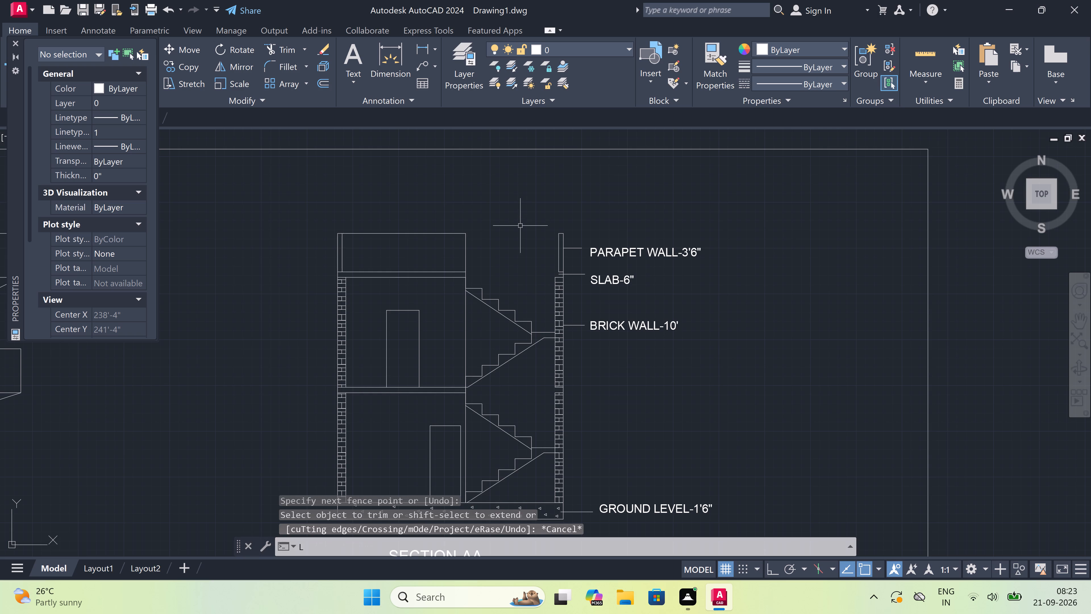
key("space")
scroll(550, 384, "up", 1)
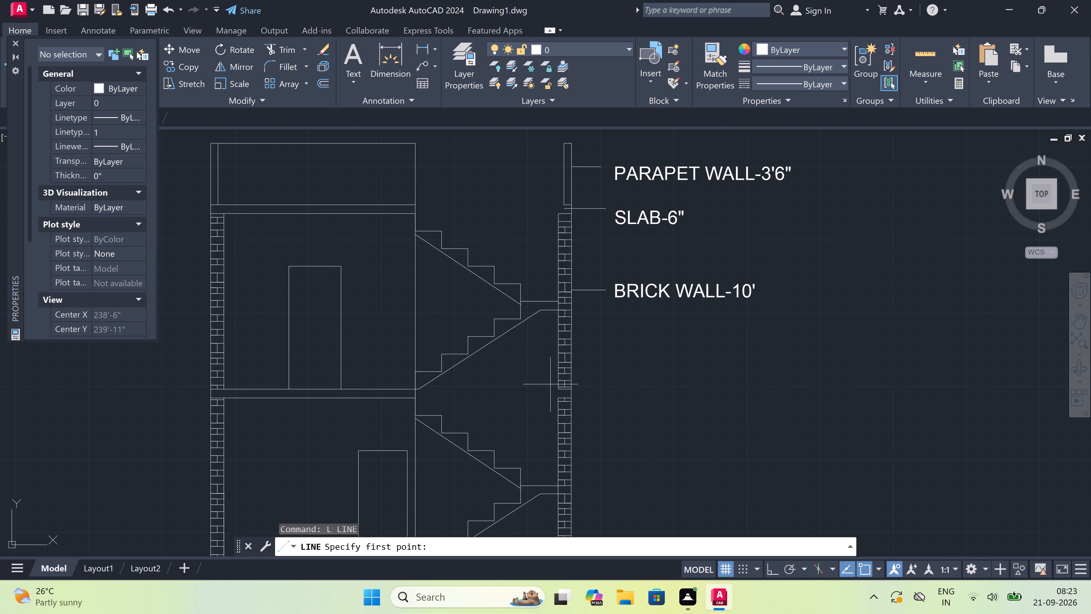
left_click(555, 397)
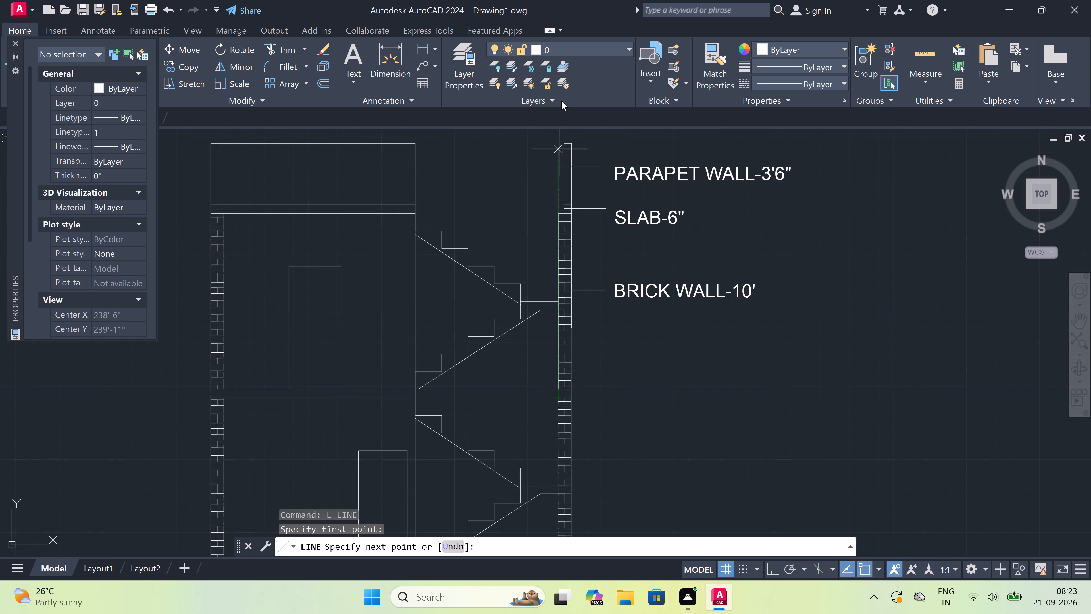
scroll(563, 199, "up", 2)
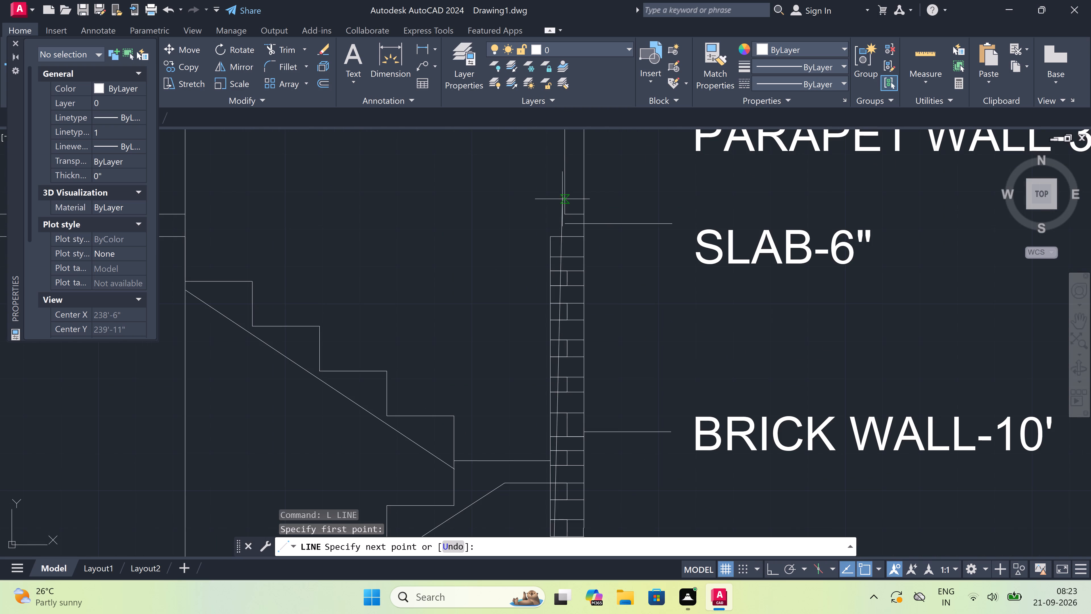
scroll(553, 208, "up", 2)
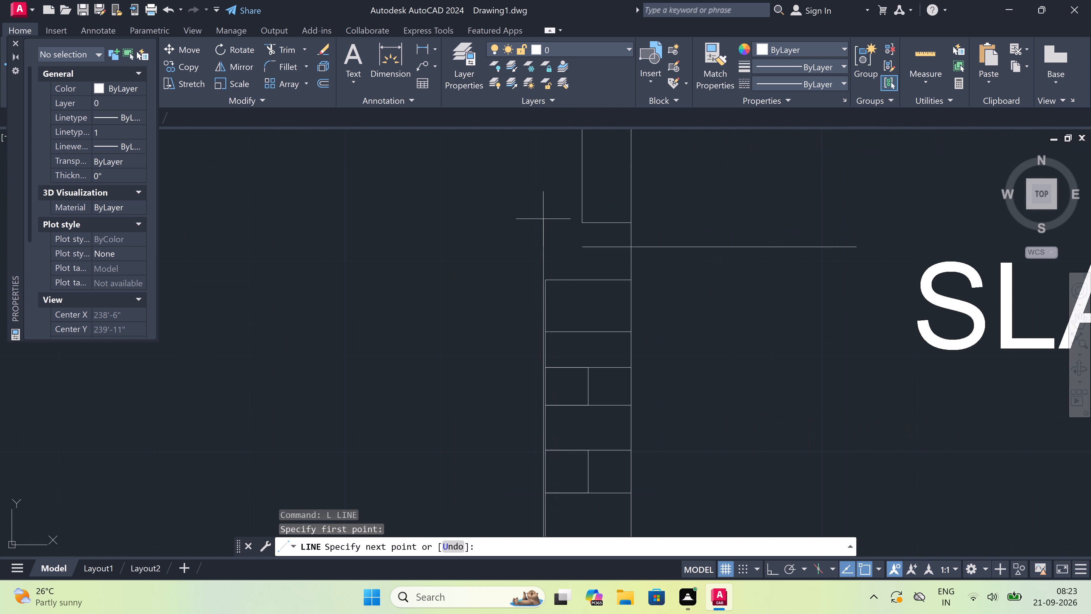
key("F8")
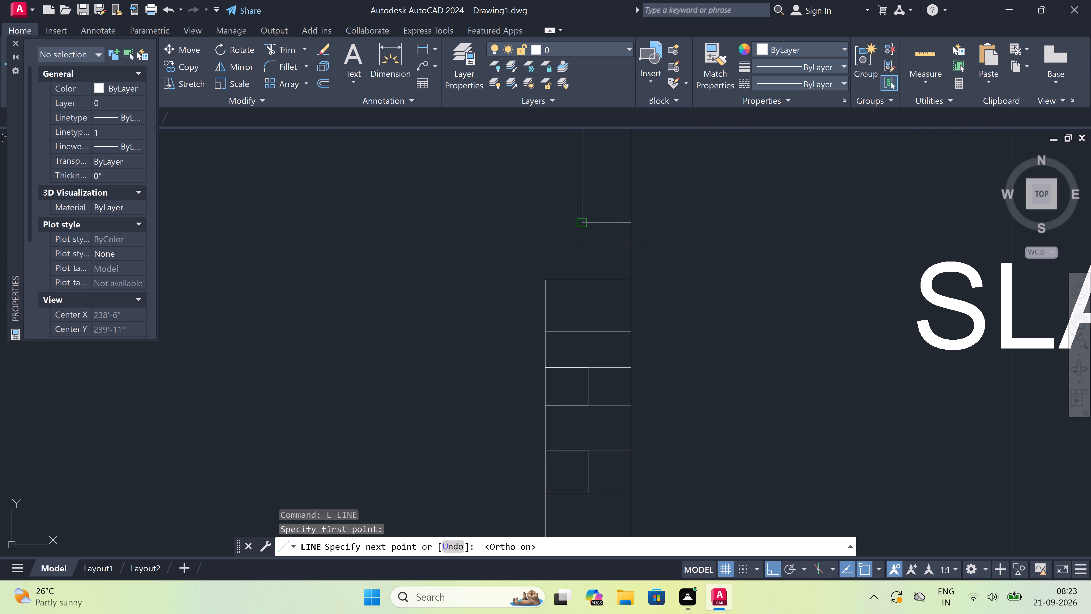
left_click(544, 221)
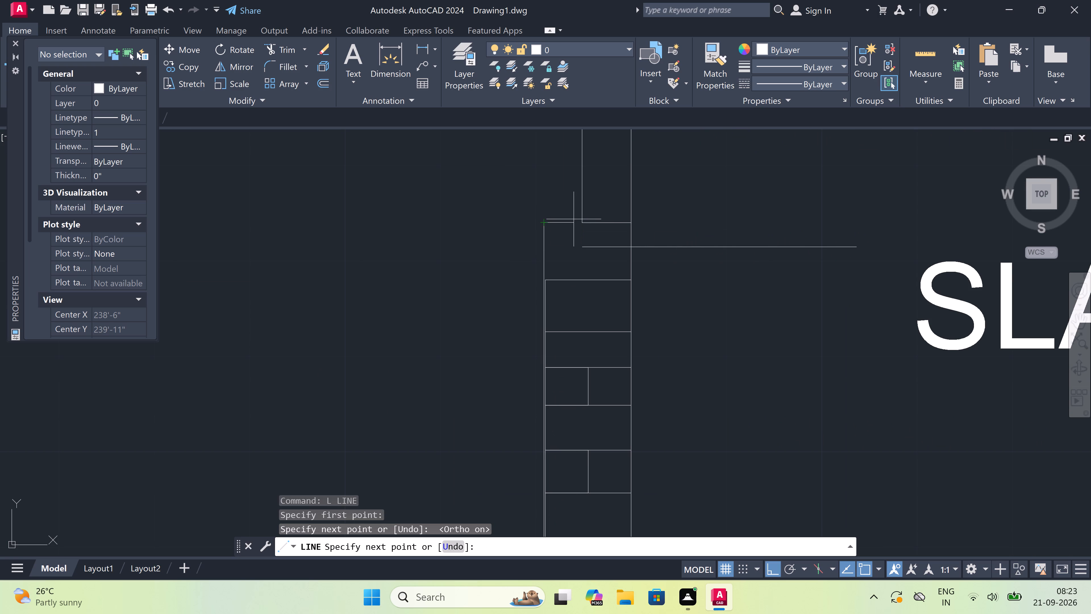
left_click(580, 223)
key("Escape")
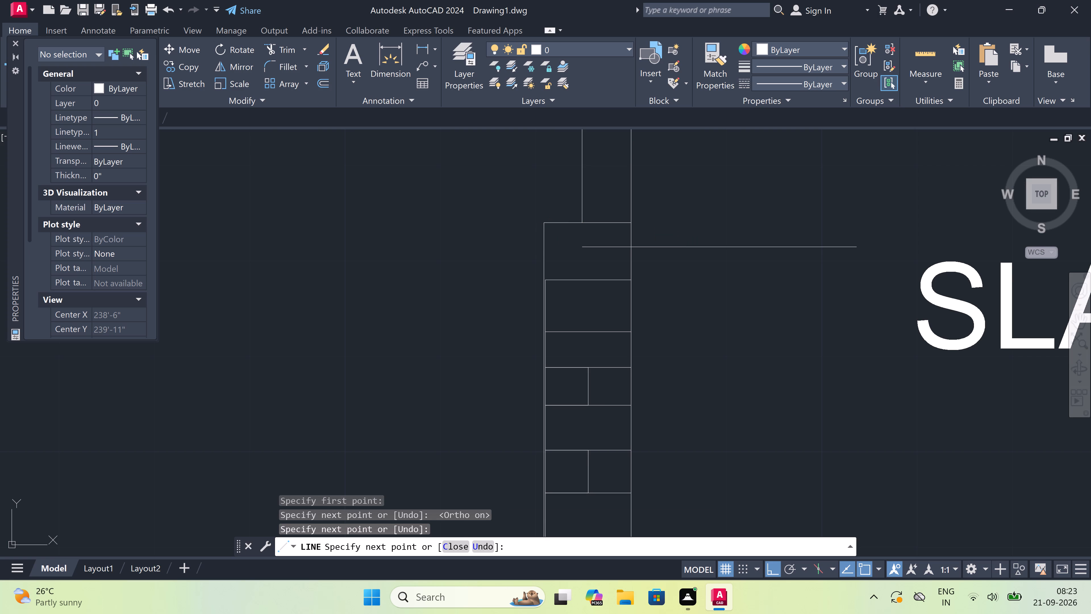
Delete the vertical line drawn beside the first-floor brick wall's inner face.
scroll(546, 293, "up", 2)
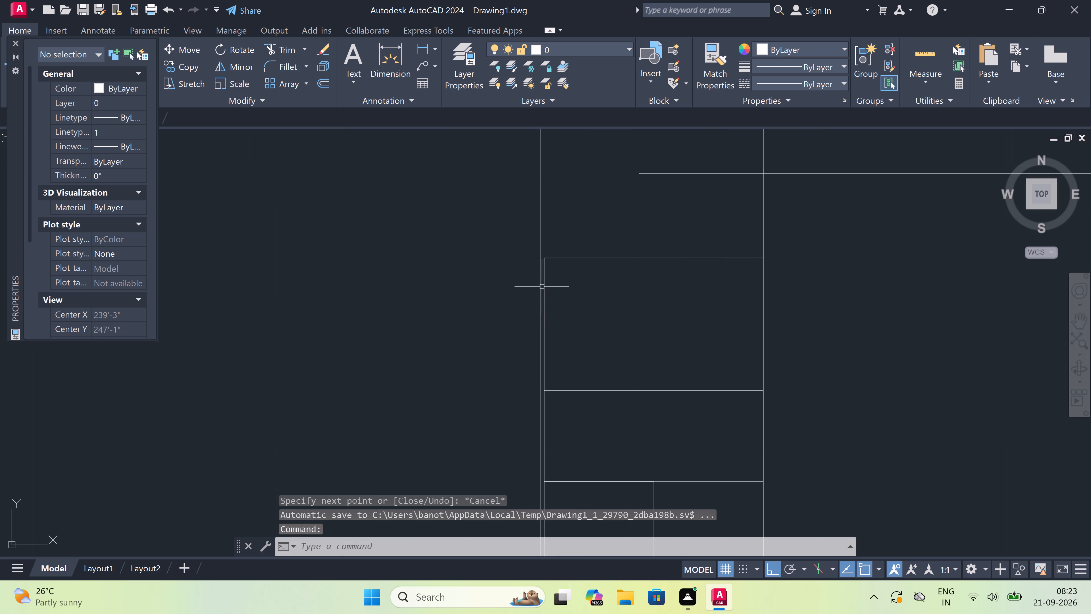
left_click(542, 286)
key("Escape")
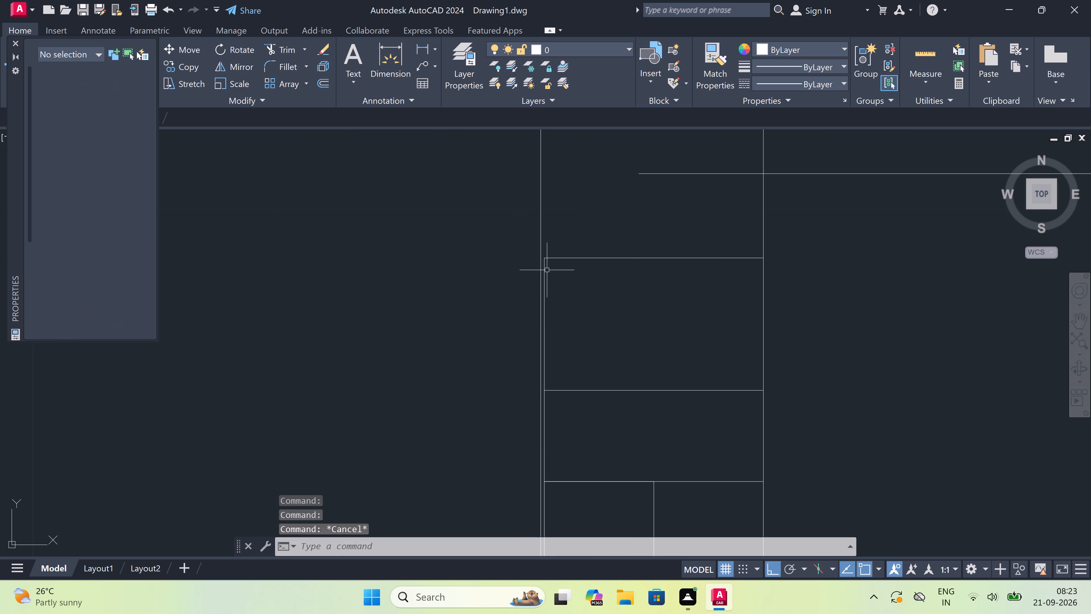
scroll(548, 267, "down", 3)
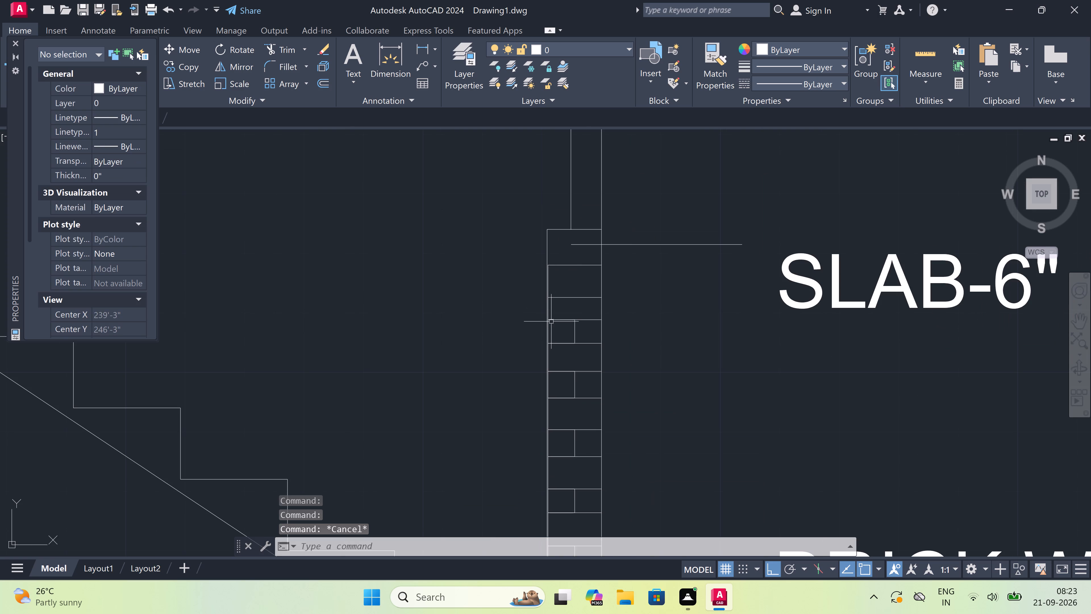
scroll(531, 393, "down", 3)
scroll(541, 489, "up", 5)
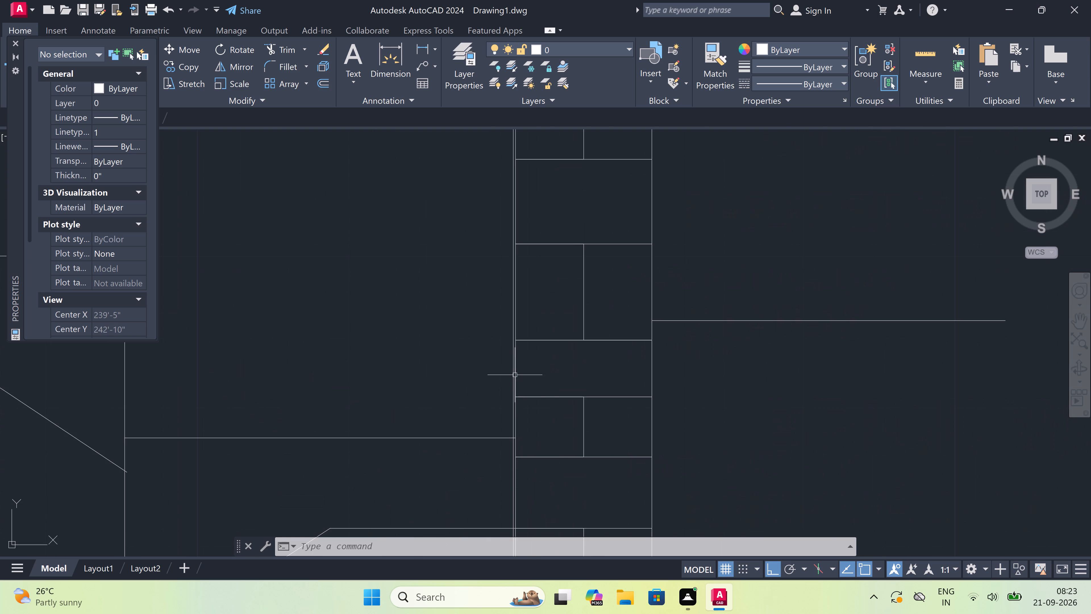
double_click(512, 371)
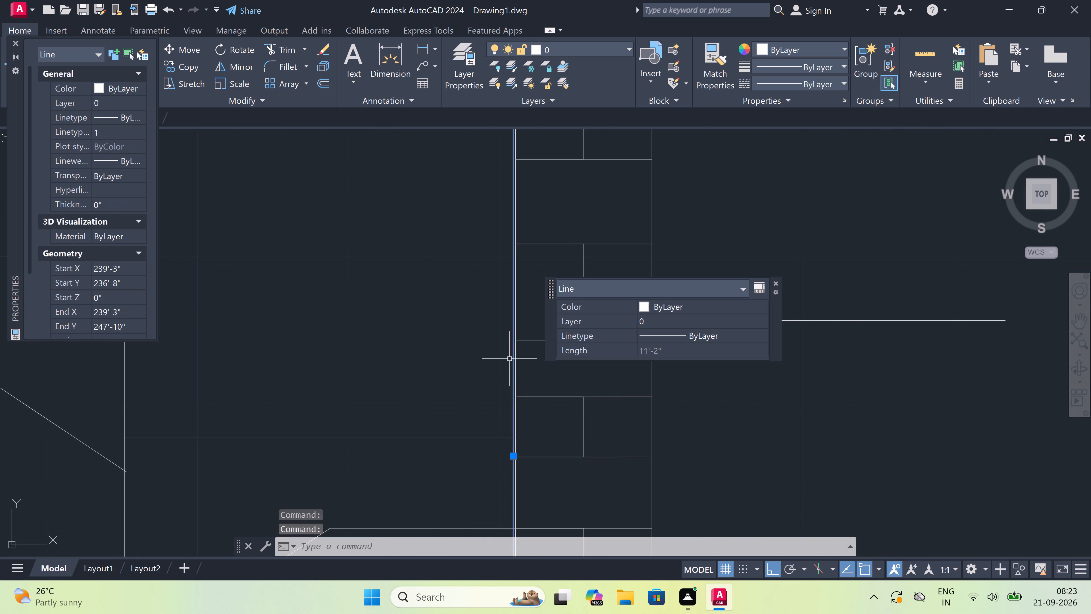
key("Delete")
Trim the brick joint line that overshoots the inner face near the bottom of the first-floor wall.
scroll(504, 276, "down", 5)
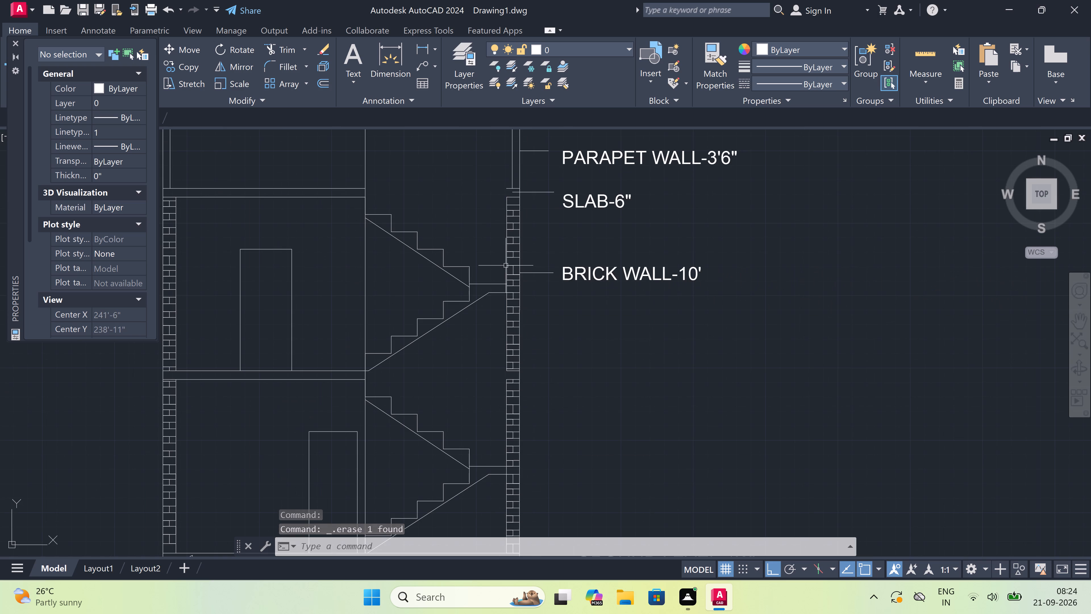
scroll(493, 406, "up", 3)
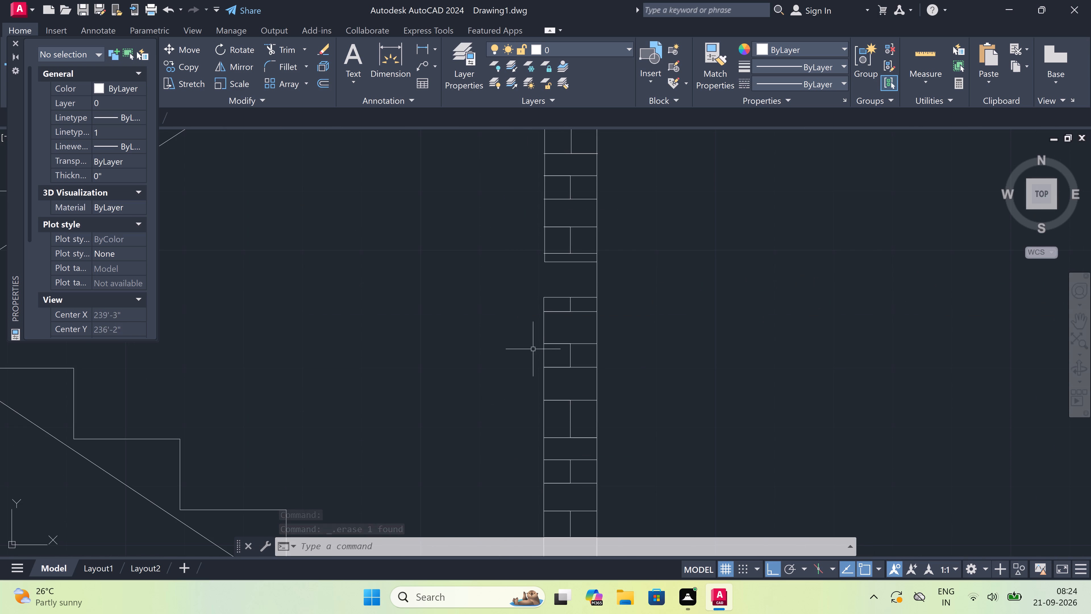
scroll(571, 262, "up", 4)
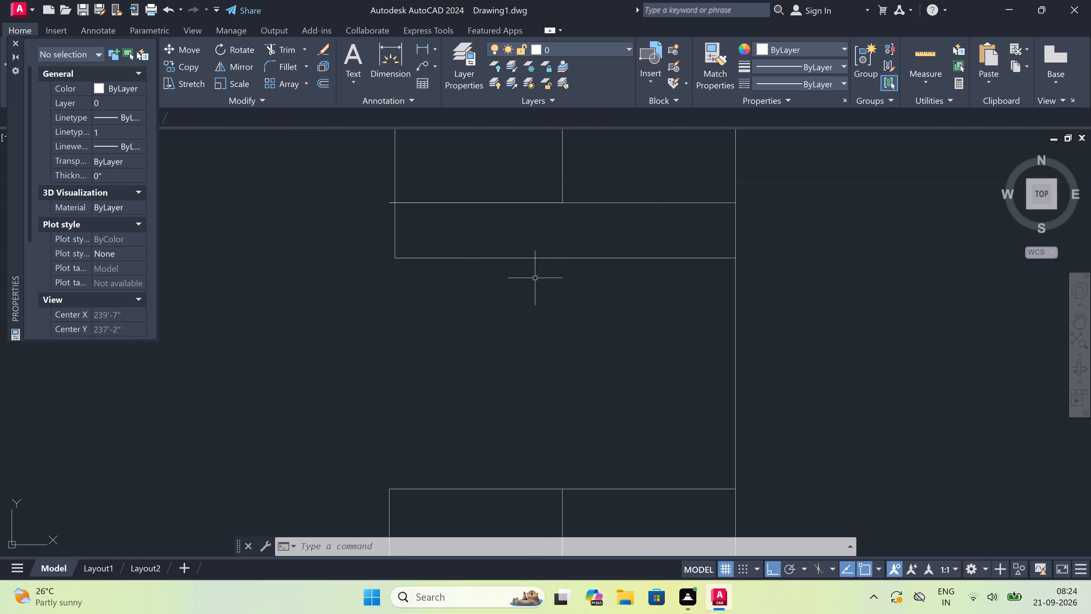
key("t")
key("r")
key("space")
left_click(390, 197)
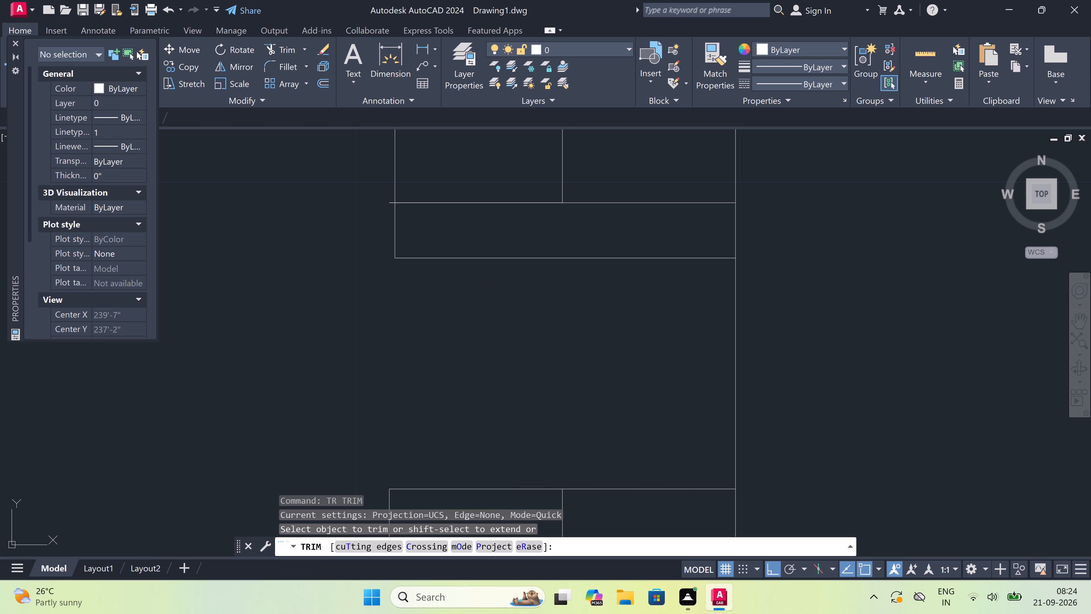
left_click(391, 212)
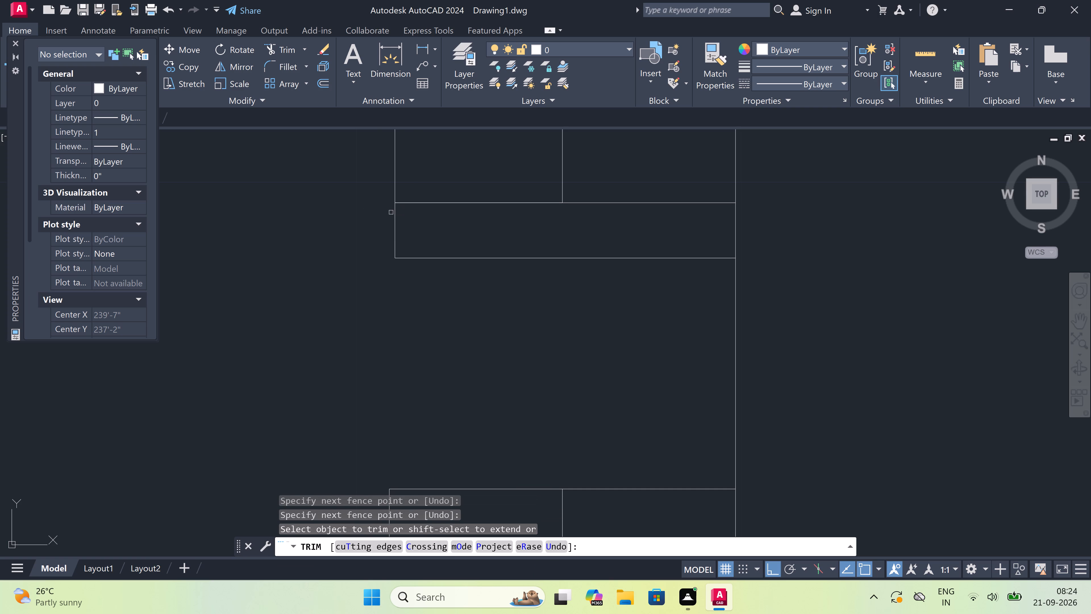
scroll(391, 212, "down", 3)
scroll(375, 241, "up", 2)
key("Escape")
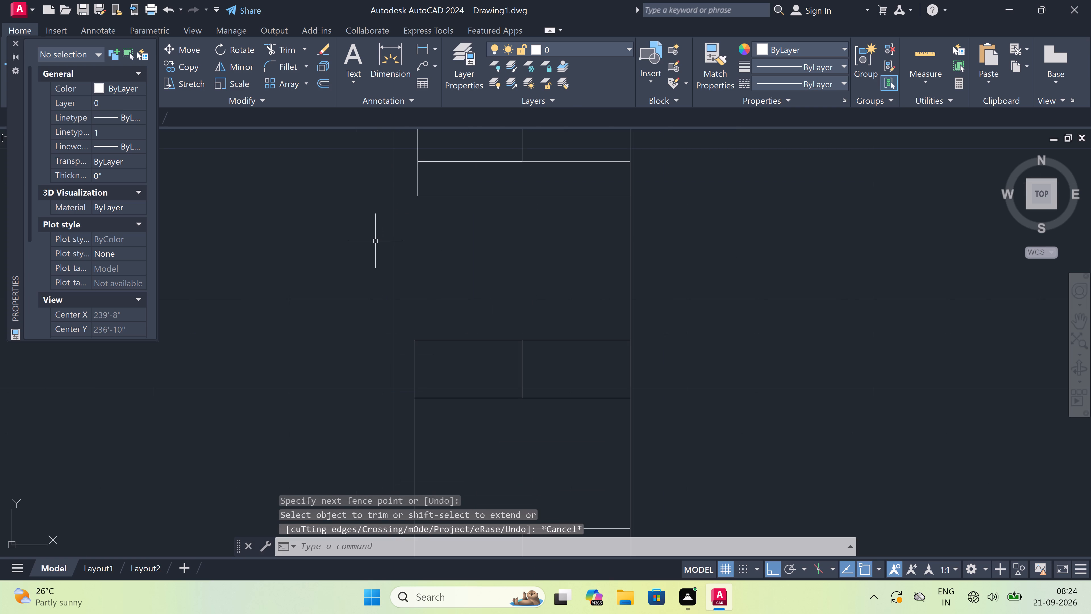
Draw a vertical line from the first-floor brick wall's bottom inner corner down to the top line of the ground level.
type("L")
key("space")
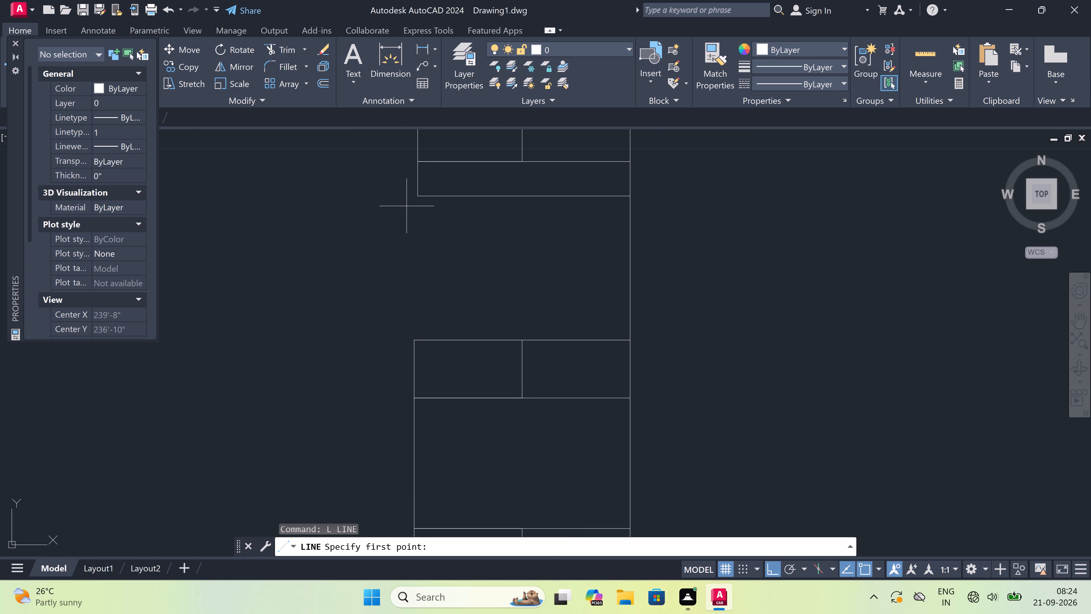
left_click(419, 194)
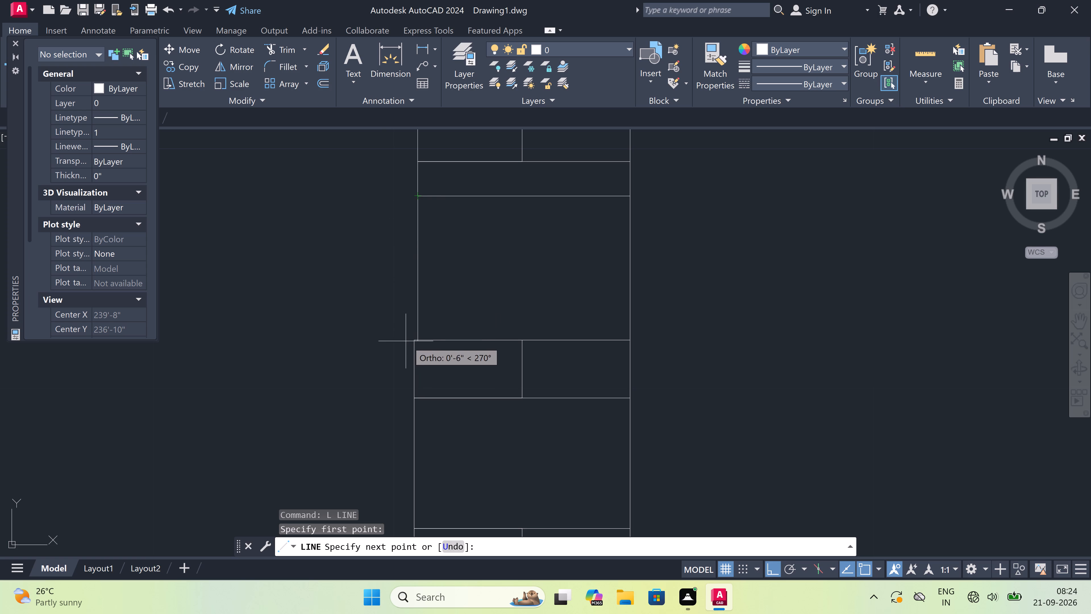
scroll(414, 342, "down", 3)
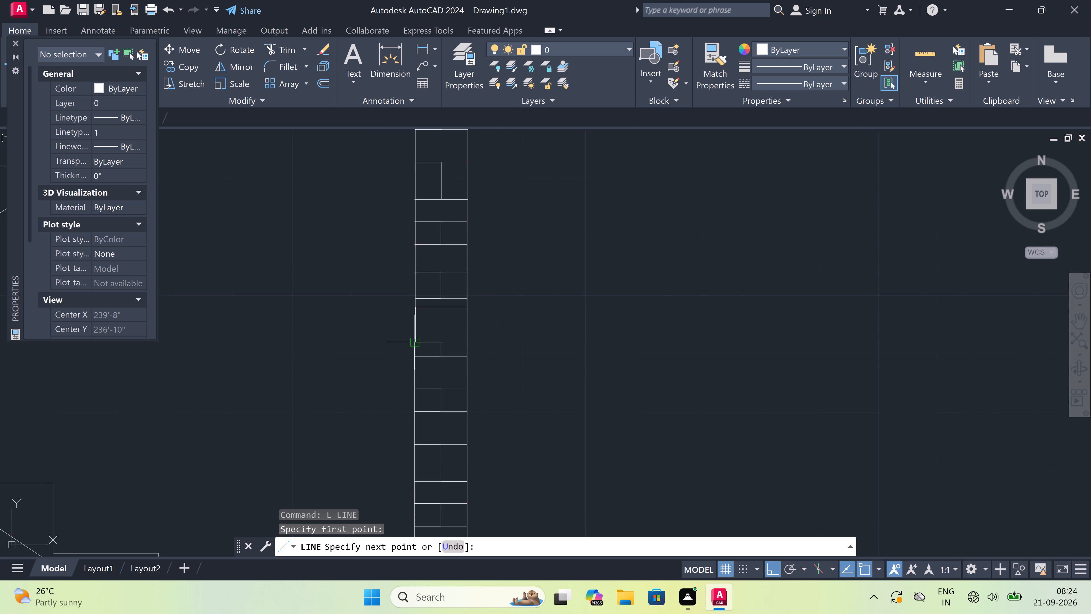
scroll(414, 342, "down", 3)
scroll(401, 434, "up", 1)
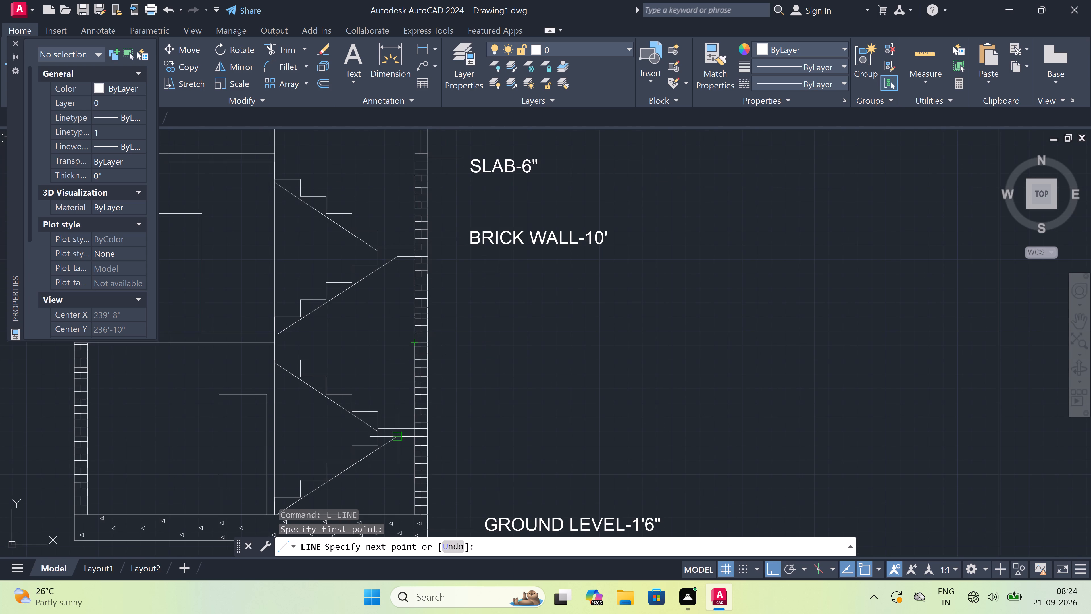
scroll(415, 435, "up", 5)
scroll(460, 233, "down", 6)
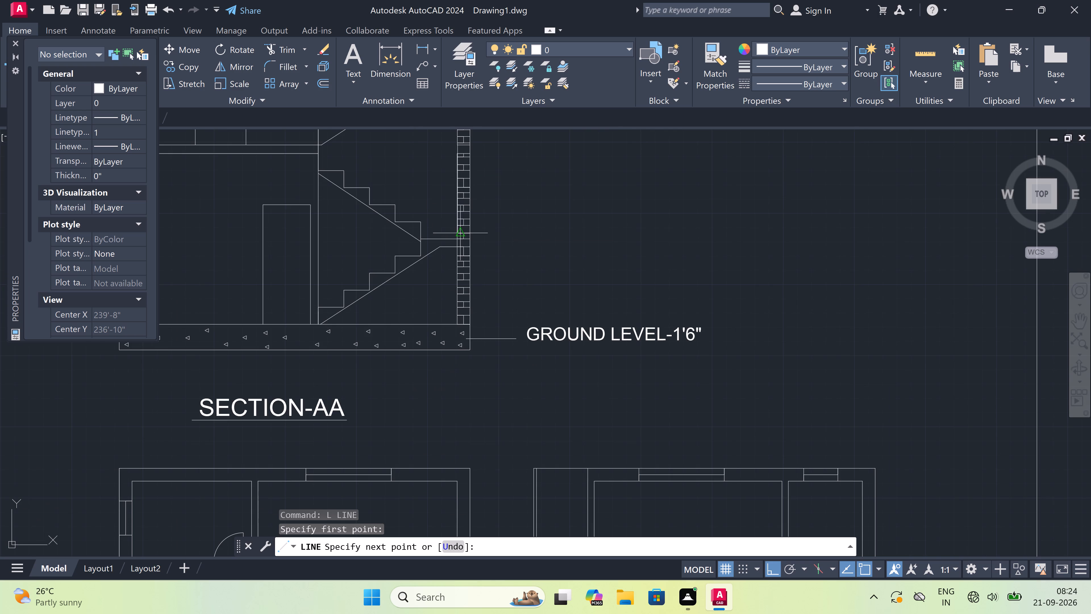
scroll(456, 338, "up", 4)
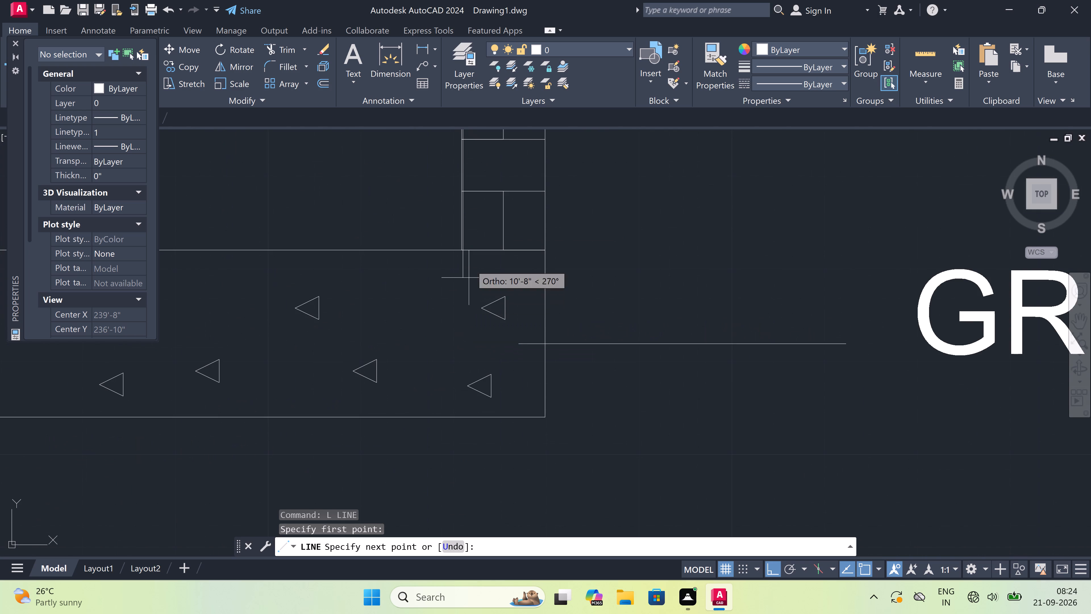
scroll(469, 244, "up", 4)
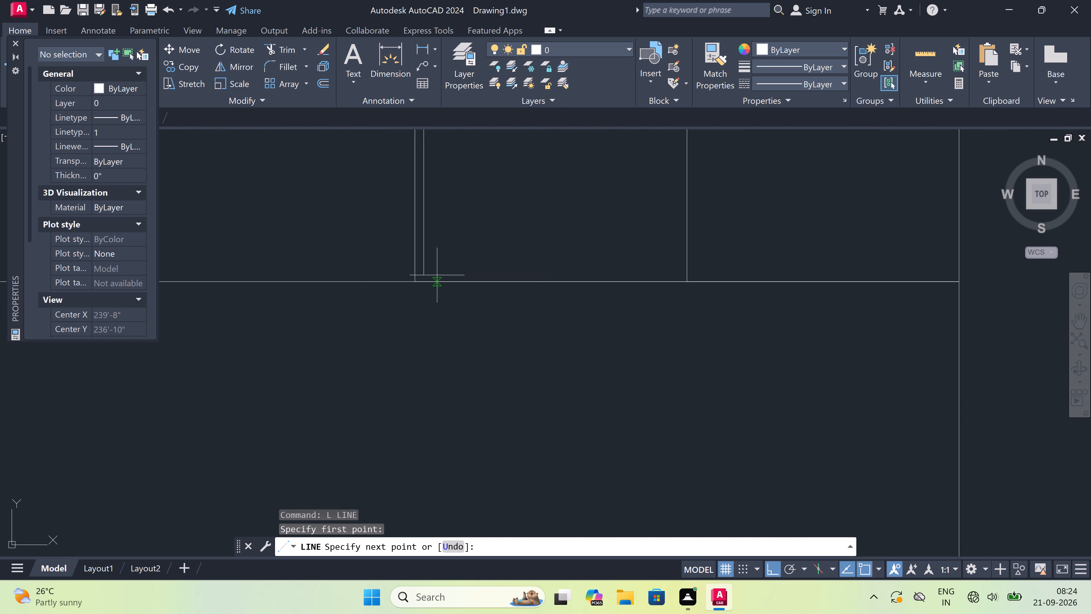
scroll(430, 279, "up", 2)
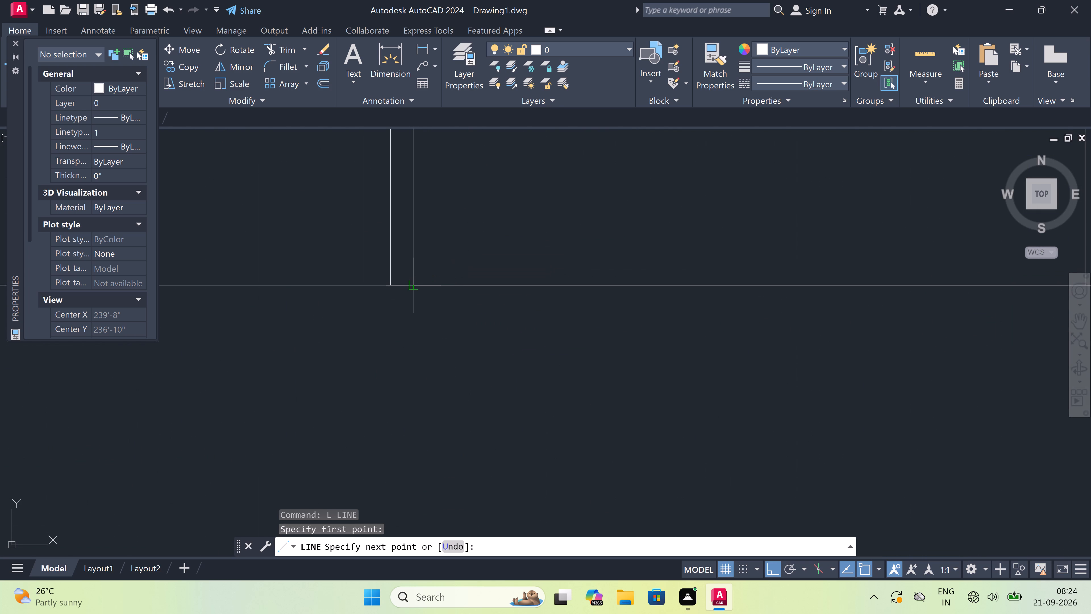
left_click(413, 284)
key("Escape")
Trim away the old inner face line of the ground-floor brick wall beside the new vertical line.
type("TR")
key("space")
left_click(393, 264)
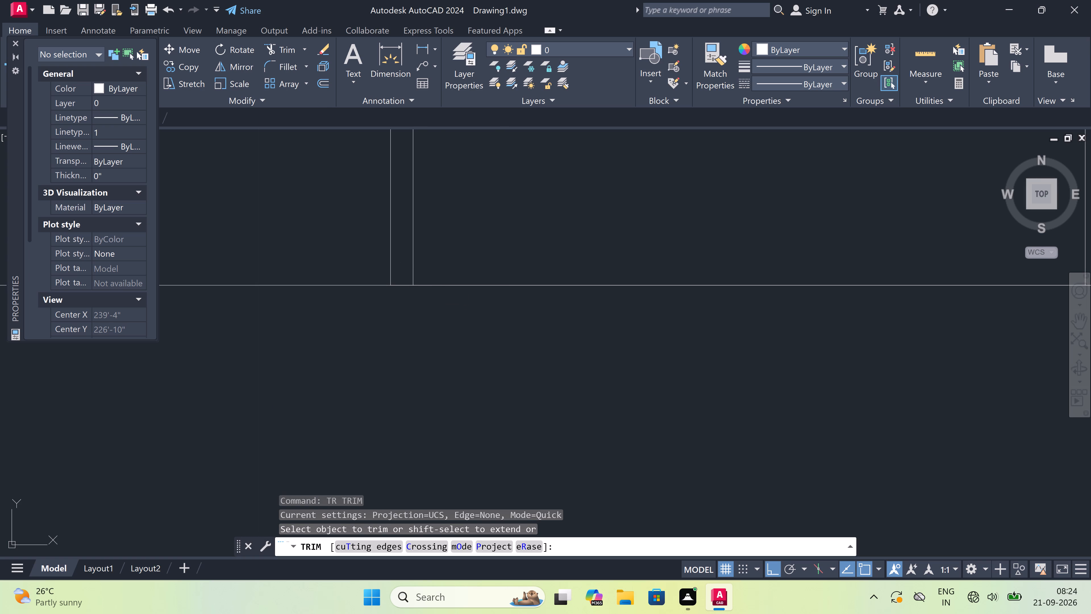
left_click(380, 264)
Trim the brick joint ends overshooting the ground-floor wall's new inner face, working upward from the lowest course.
scroll(380, 264, "down", 7)
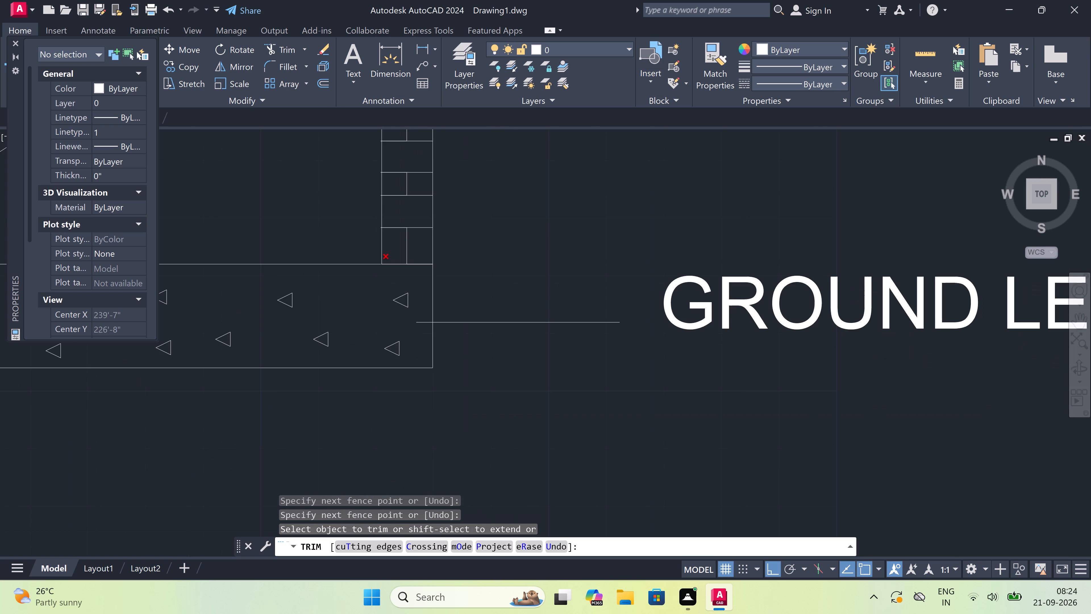
scroll(374, 232, "up", 3)
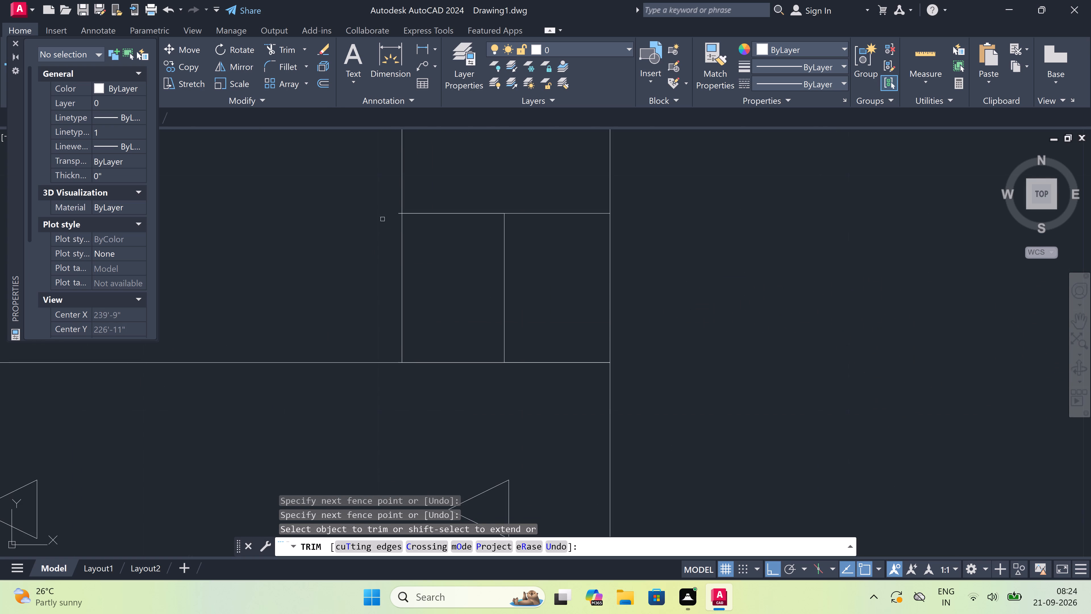
scroll(395, 207, "up", 4)
scroll(417, 233, "up", 2)
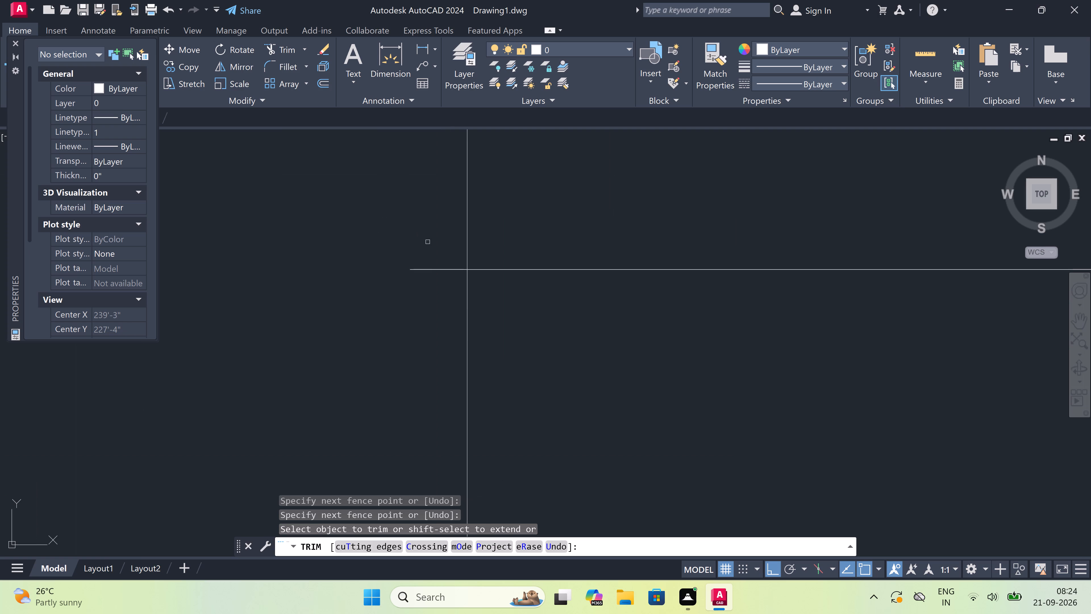
double_click(430, 244)
left_click(419, 315)
scroll(419, 316, "down", 7)
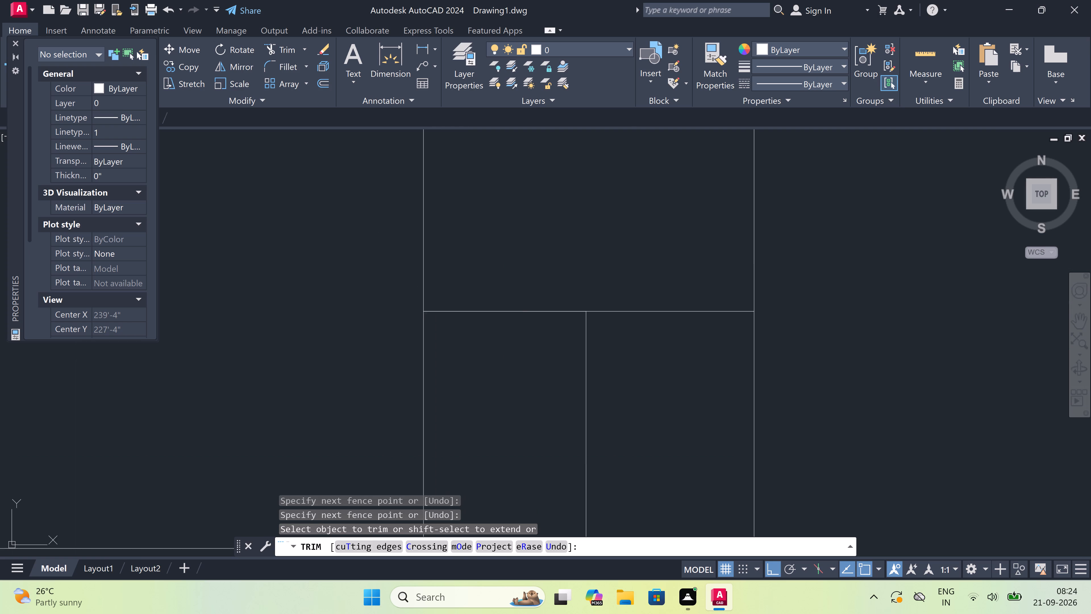
scroll(419, 316, "down", 6)
scroll(408, 282, "up", 5)
scroll(450, 293, "up", 1)
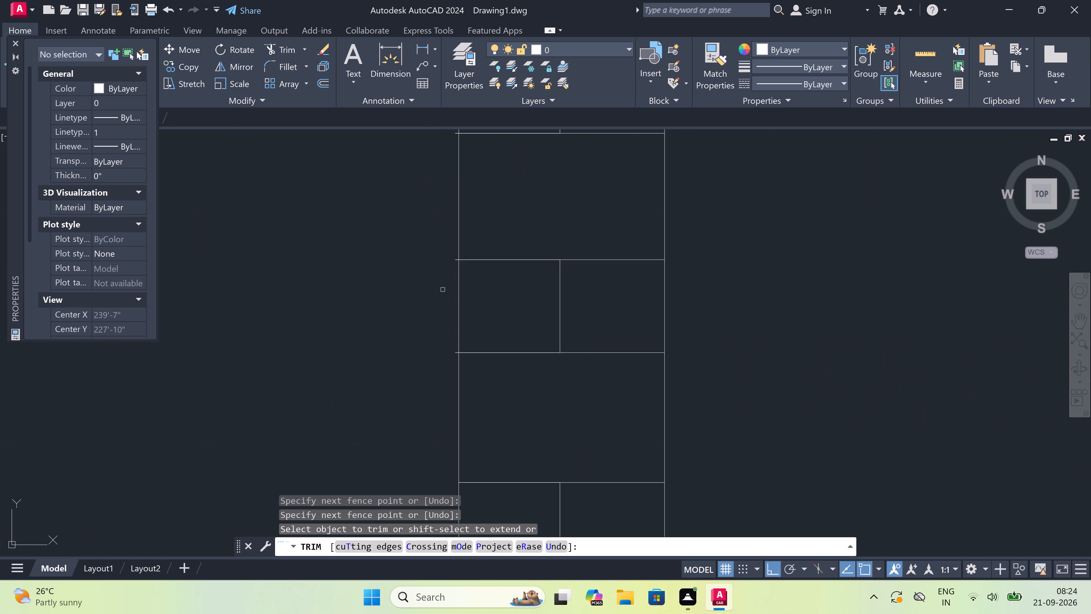
scroll(450, 293, "up", 2)
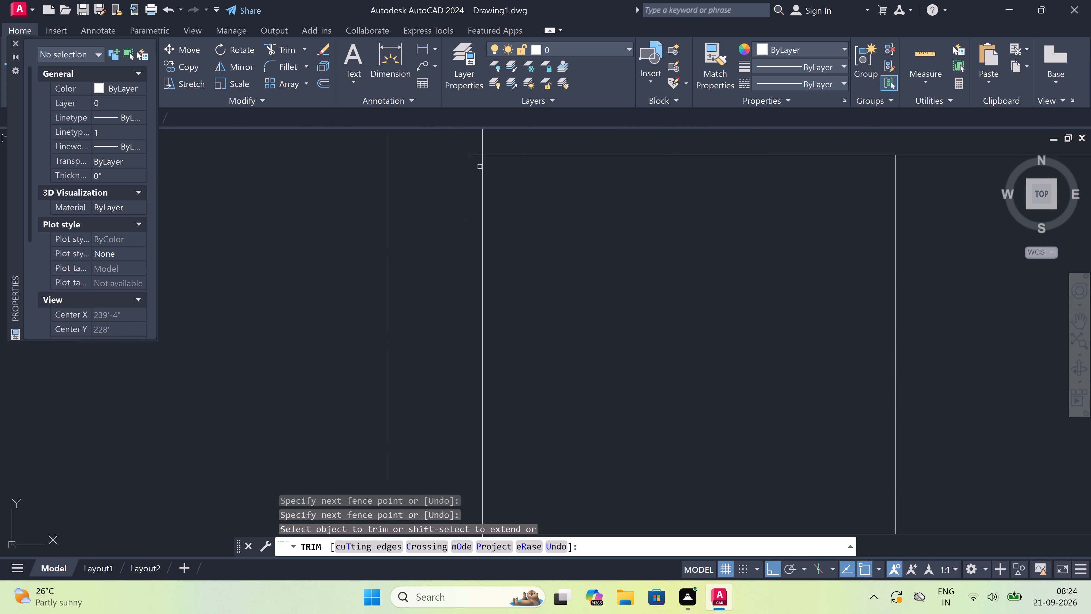
left_click(476, 153)
left_click(476, 153)
left_click(475, 153)
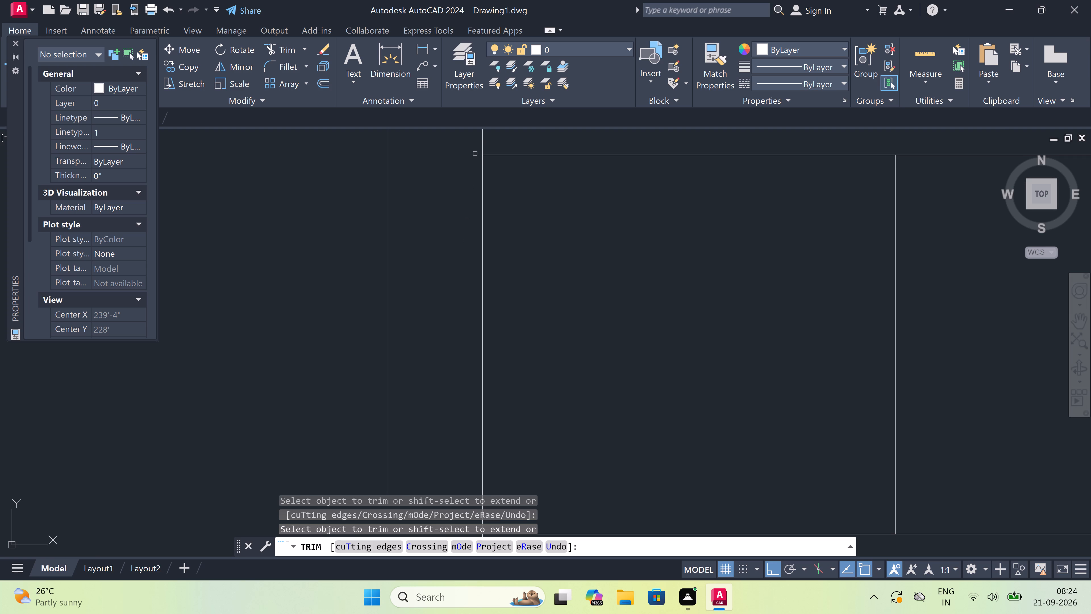
scroll(475, 153, "down", 4)
scroll(476, 206, "up", 1)
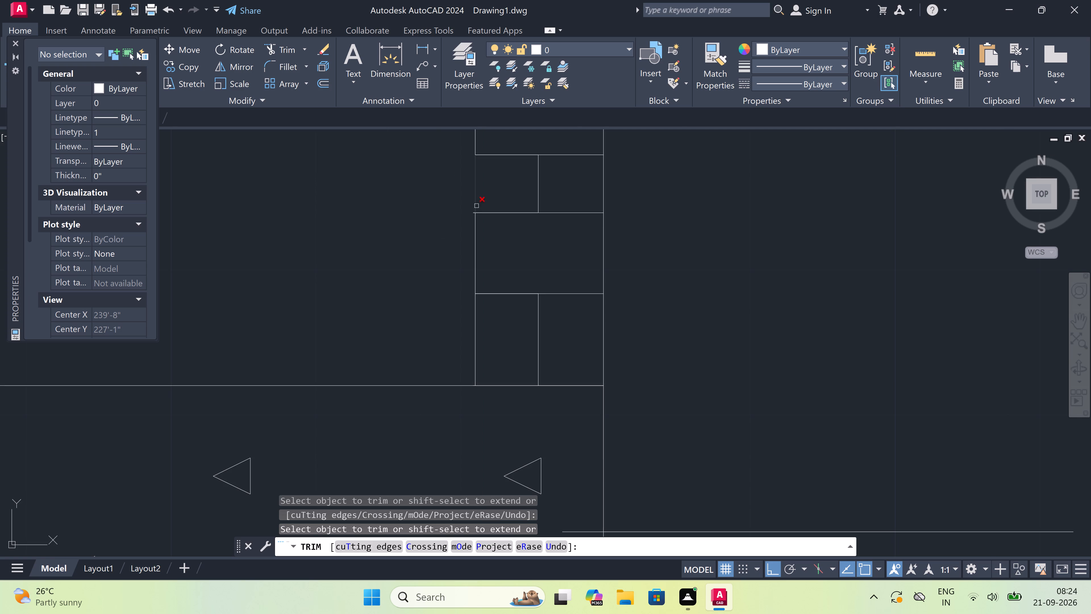
scroll(476, 206, "up", 2)
scroll(454, 236, "up", 3)
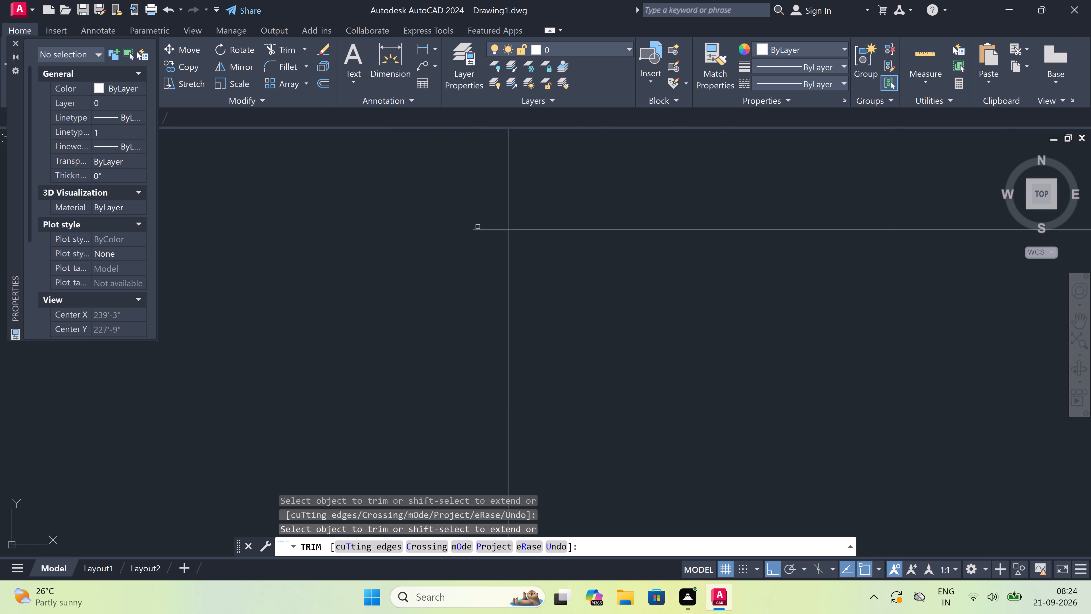
left_click(486, 225)
left_click(471, 248)
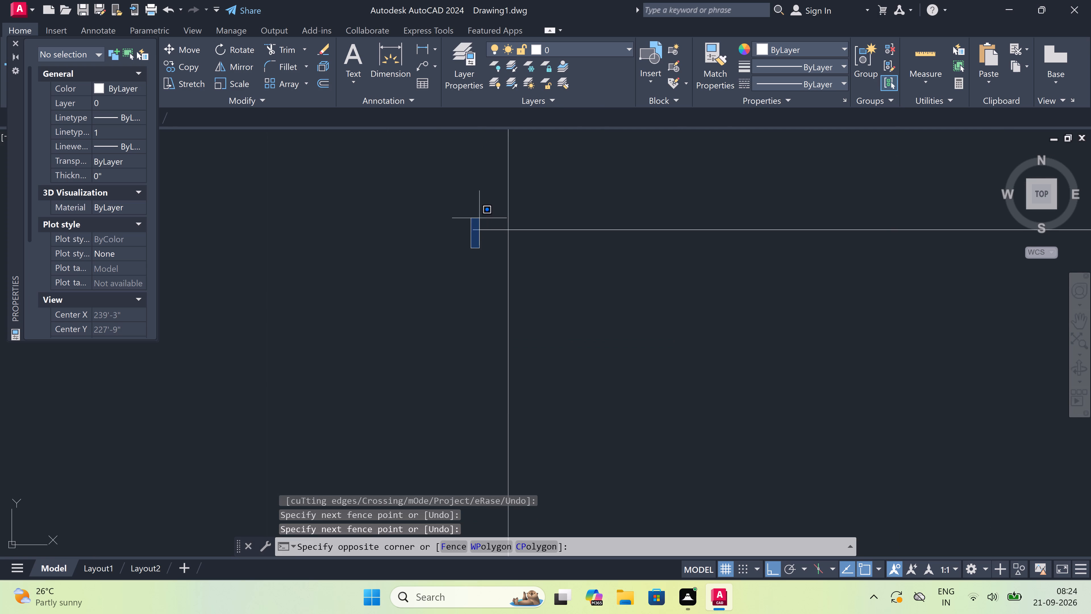
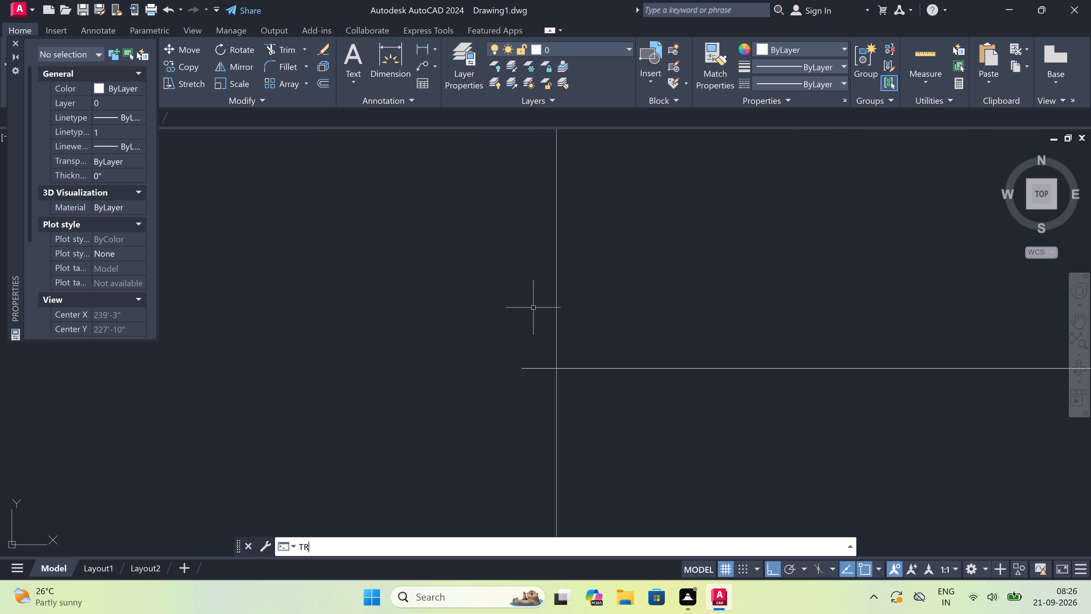
Trim the next two brick joint ends that overshoot the ground-floor wall's new inner face, continuing upward through the lower courses.
key("space")
left_click_drag(541, 347, 539, 354)
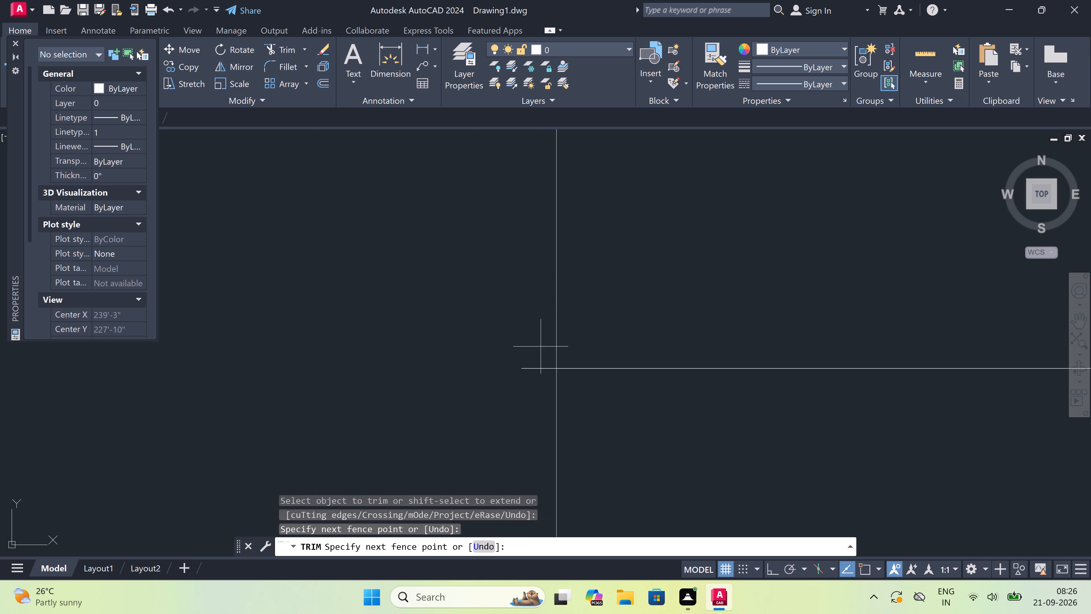
left_click(520, 401)
scroll(518, 399, "down", 6)
scroll(527, 325, "up", 3)
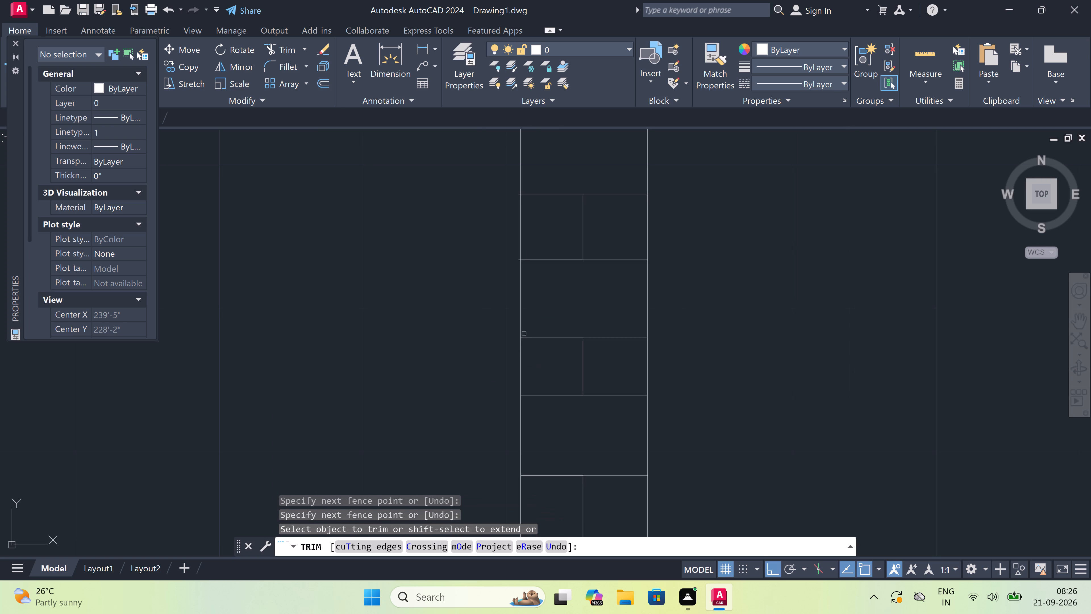
scroll(527, 325, "up", 1)
scroll(499, 342, "down", 5)
scroll(494, 267, "up", 2)
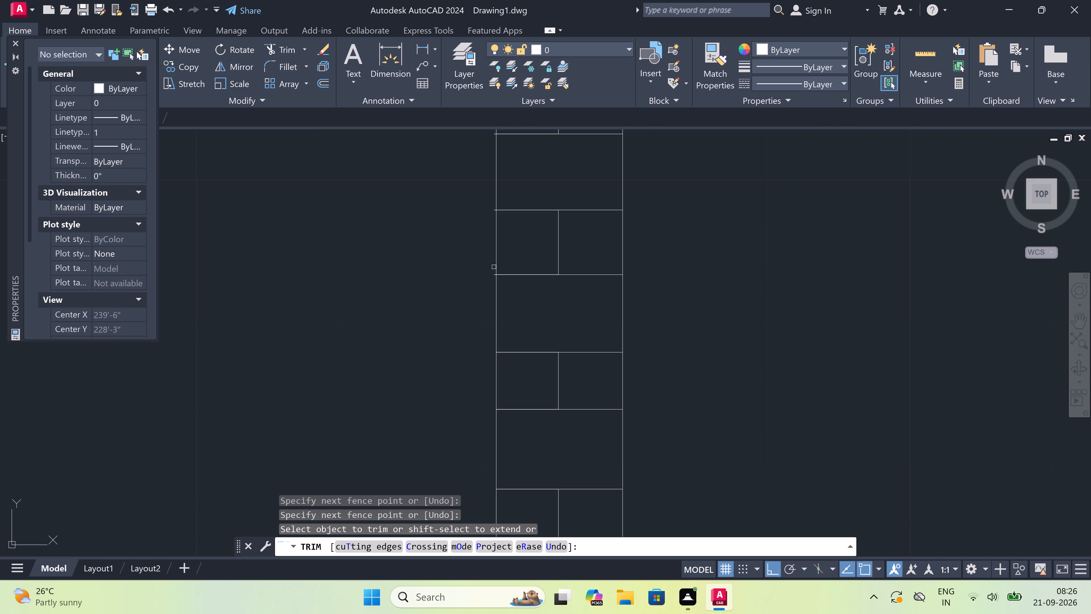
scroll(494, 267, "up", 2)
scroll(492, 295, "up", 4)
left_click_drag(492, 327, 493, 335)
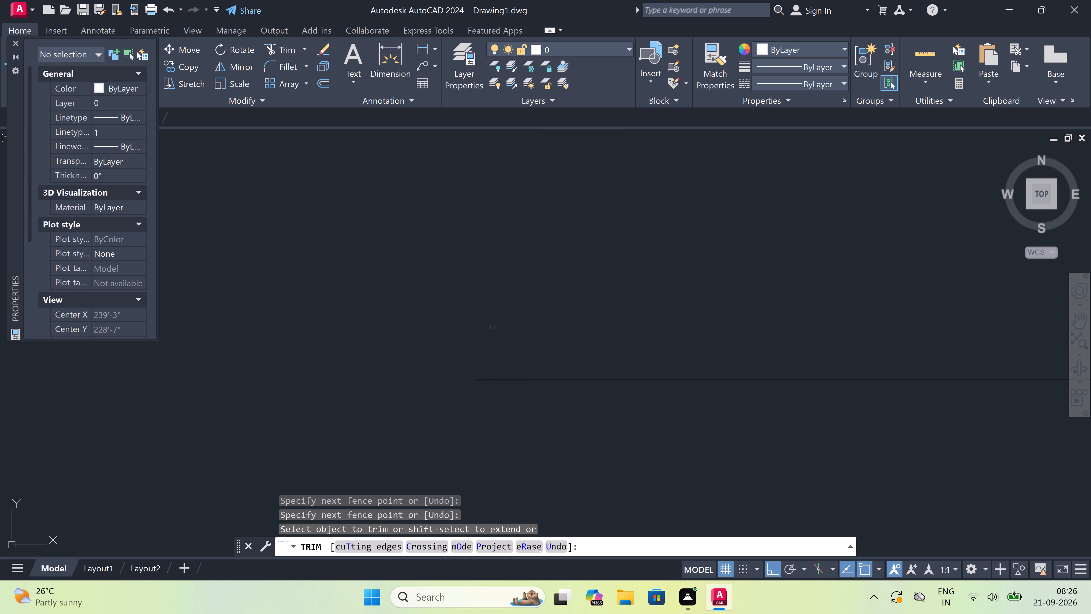
left_click(482, 406)
Trim the following two overshooting brick joint ends on the ground-floor wall's inner face, one after the other going up.
scroll(486, 390, "down", 6)
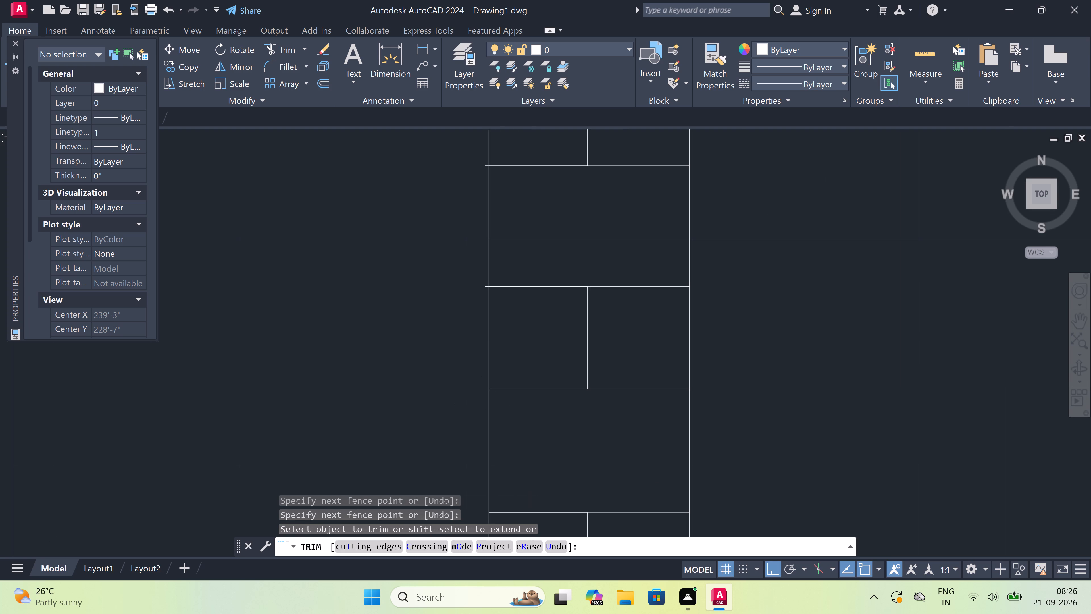
scroll(490, 282, "up", 4)
scroll(462, 307, "up", 2)
double_click(465, 313)
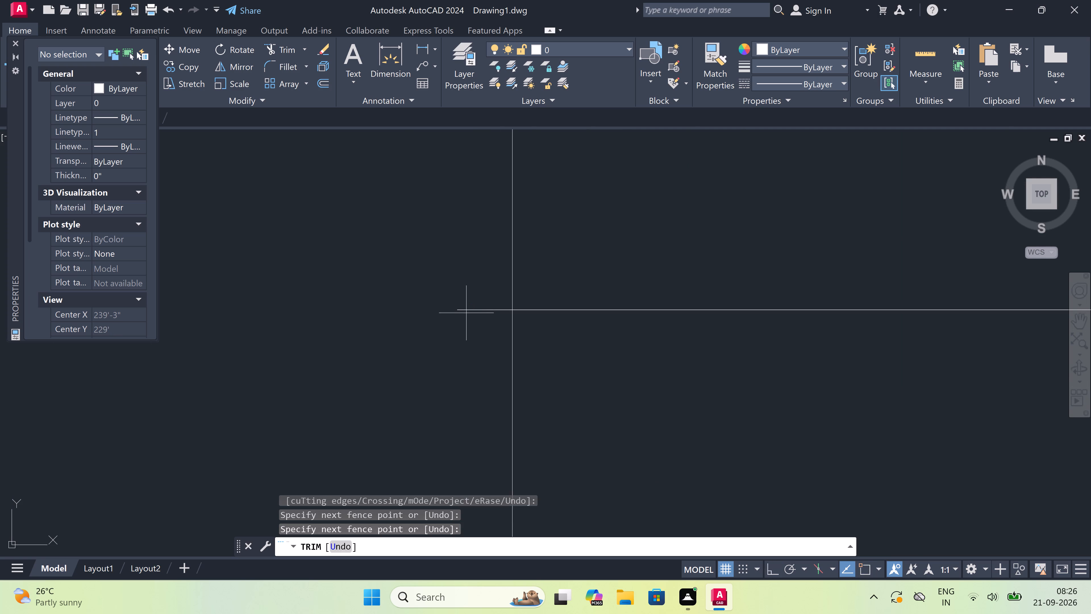
left_click(468, 302)
left_click(456, 352)
scroll(456, 351, "down", 5)
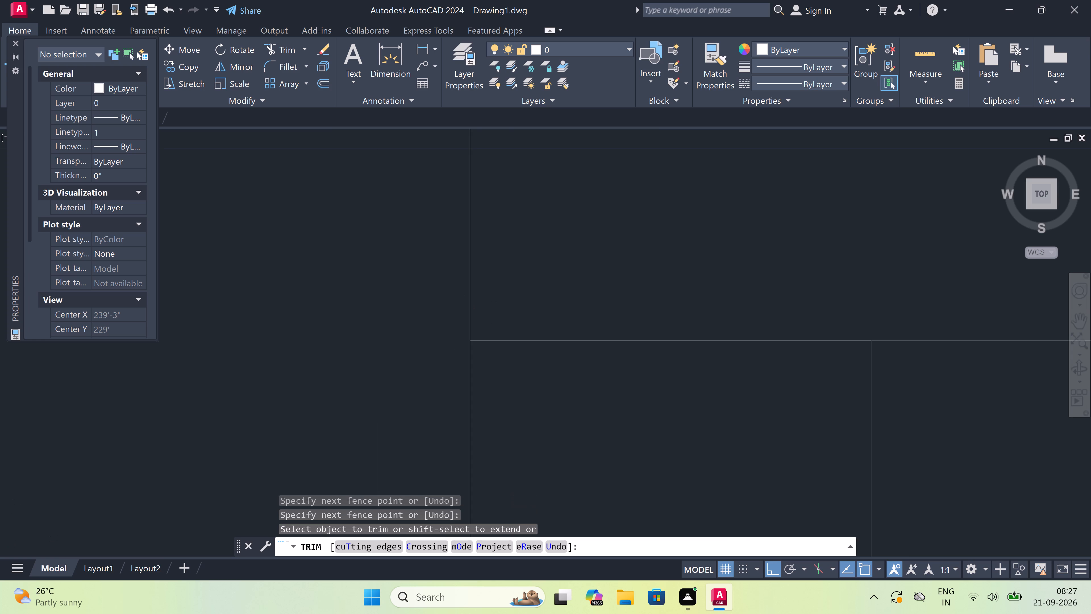
scroll(456, 351, "down", 5)
scroll(437, 320, "up", 4)
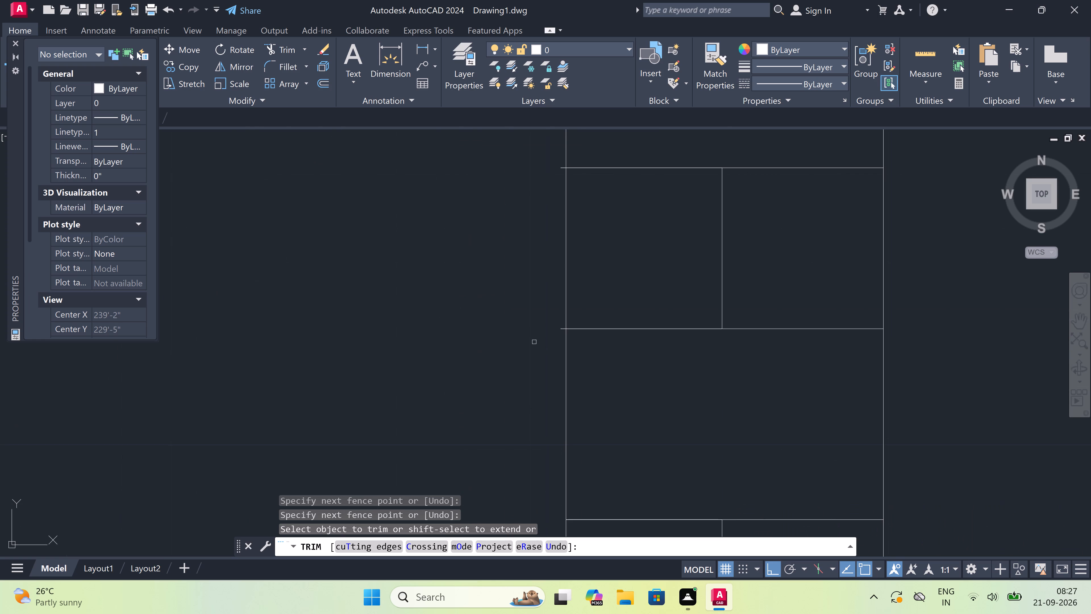
scroll(560, 335, "up", 3)
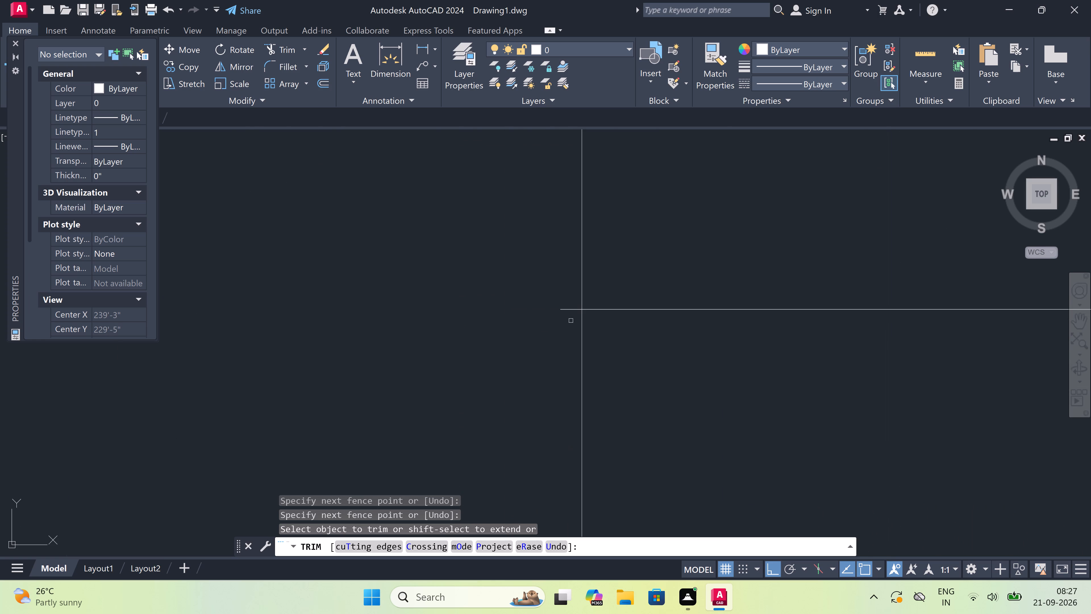
scroll(574, 312, "up", 2)
left_click(574, 286)
left_click(543, 348)
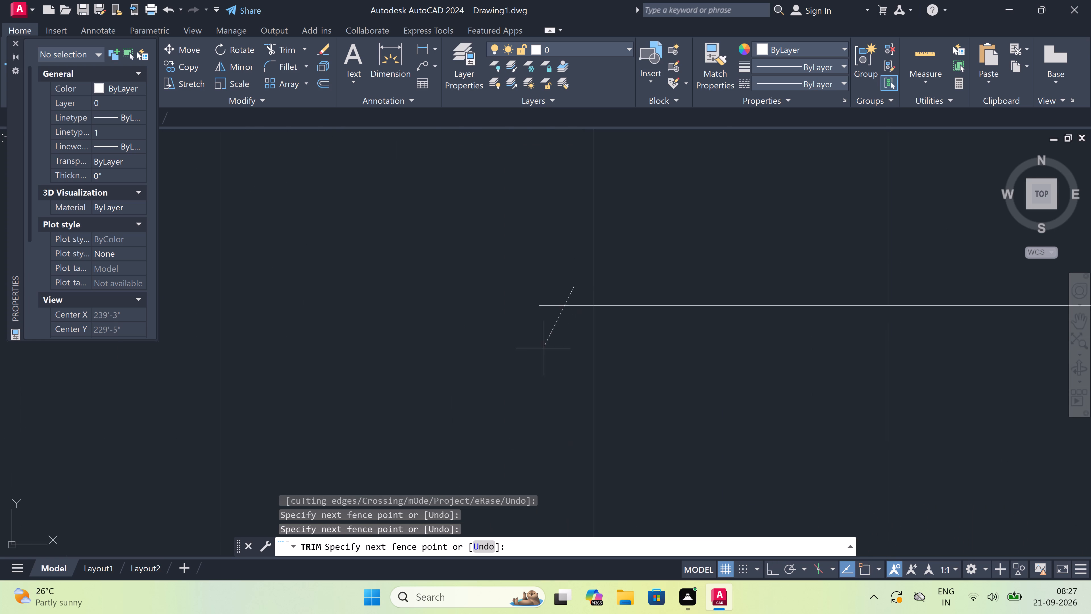
Trim two more overshooting brick joint ends on the inner face, in the middle courses below the stair's mid-landing.
scroll(541, 350, "down", 9)
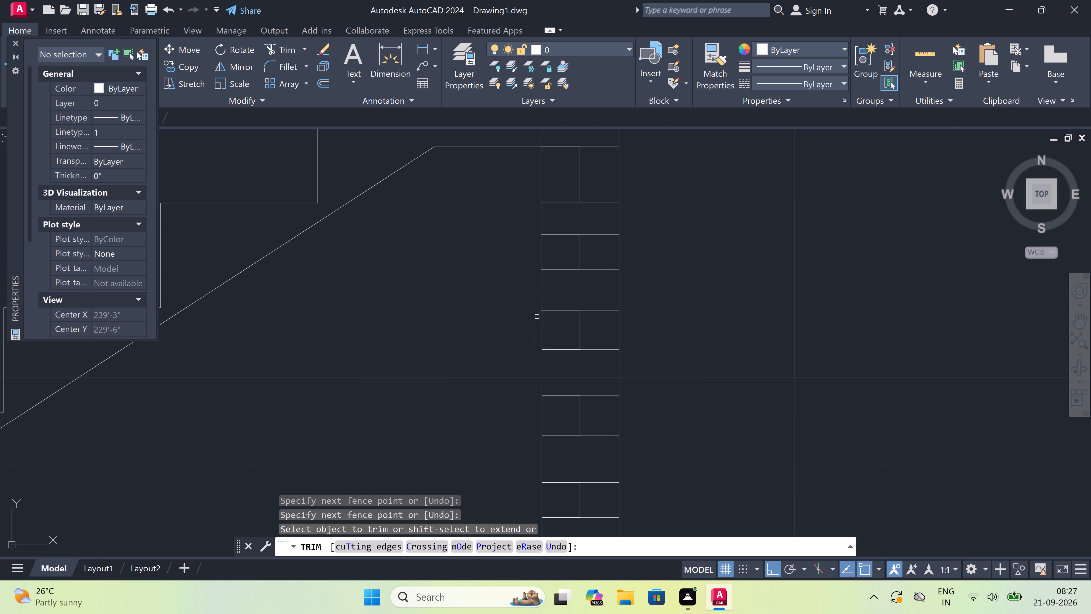
scroll(538, 311, "up", 7)
scroll(567, 321, "up", 3)
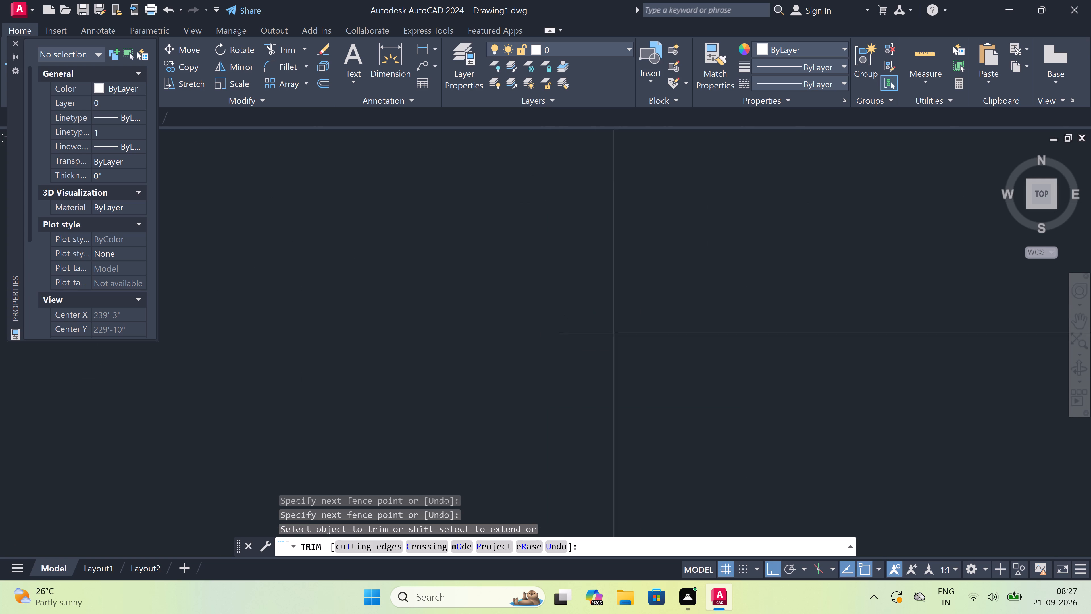
left_click(568, 321)
left_click(557, 391)
scroll(557, 390, "down", 4)
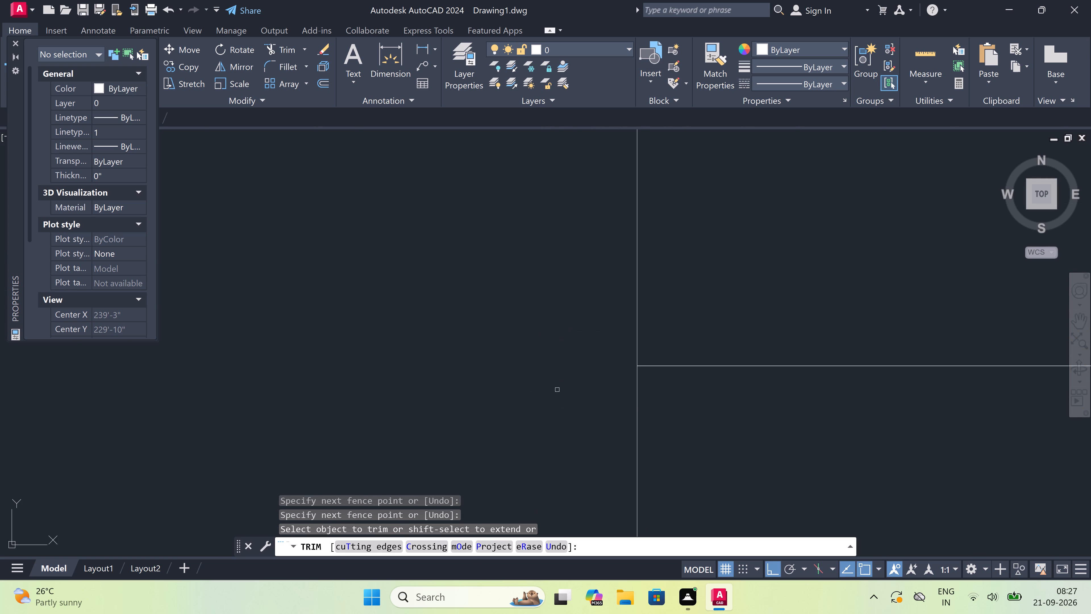
scroll(557, 390, "down", 5)
scroll(561, 281, "up", 3)
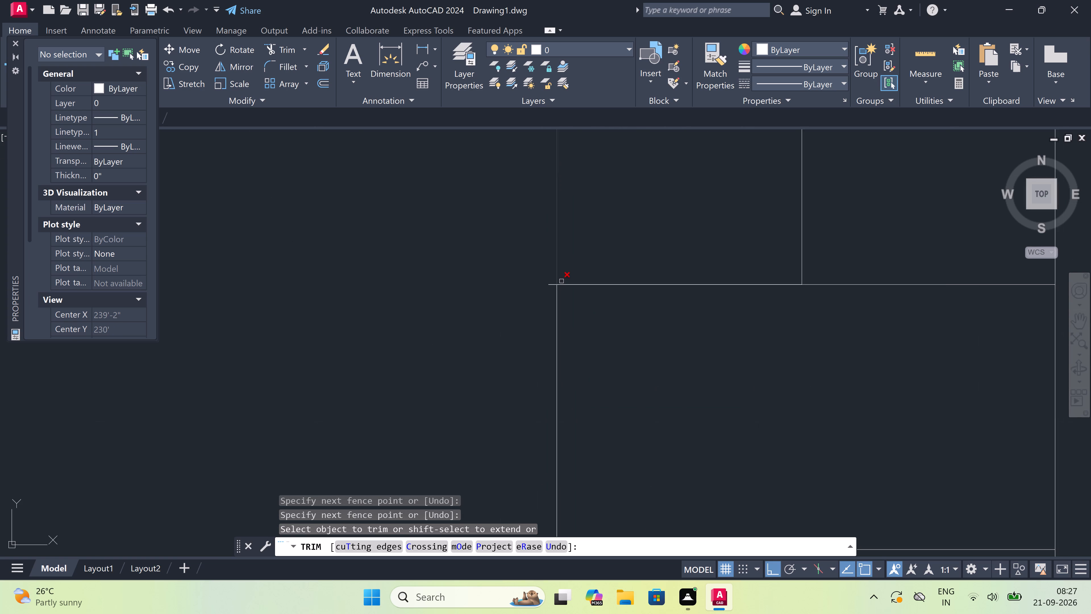
scroll(503, 284, "up", 3)
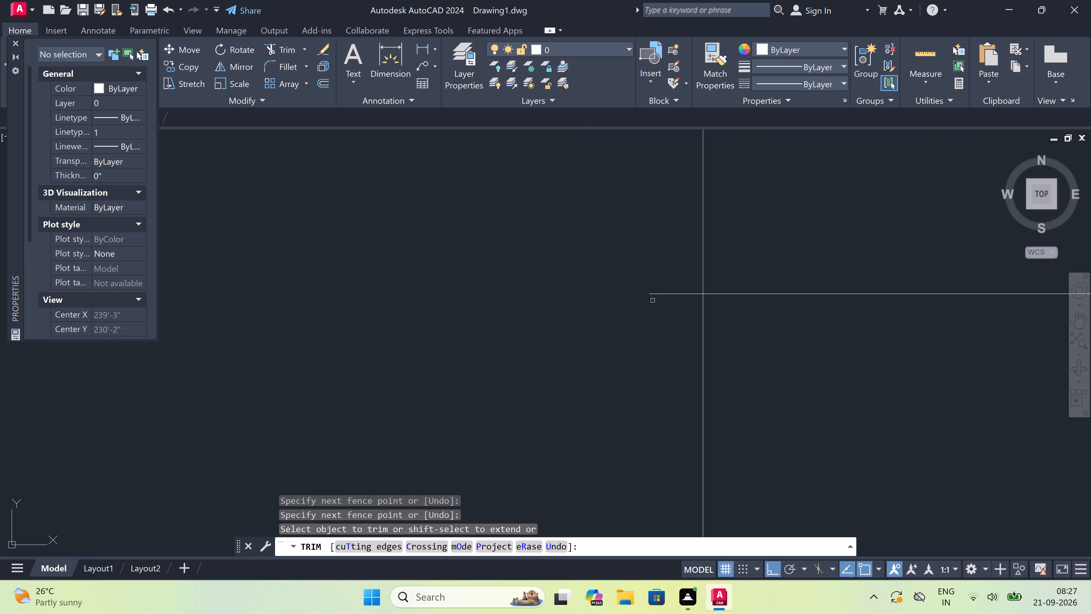
left_click(663, 294)
triple_click(663, 294)
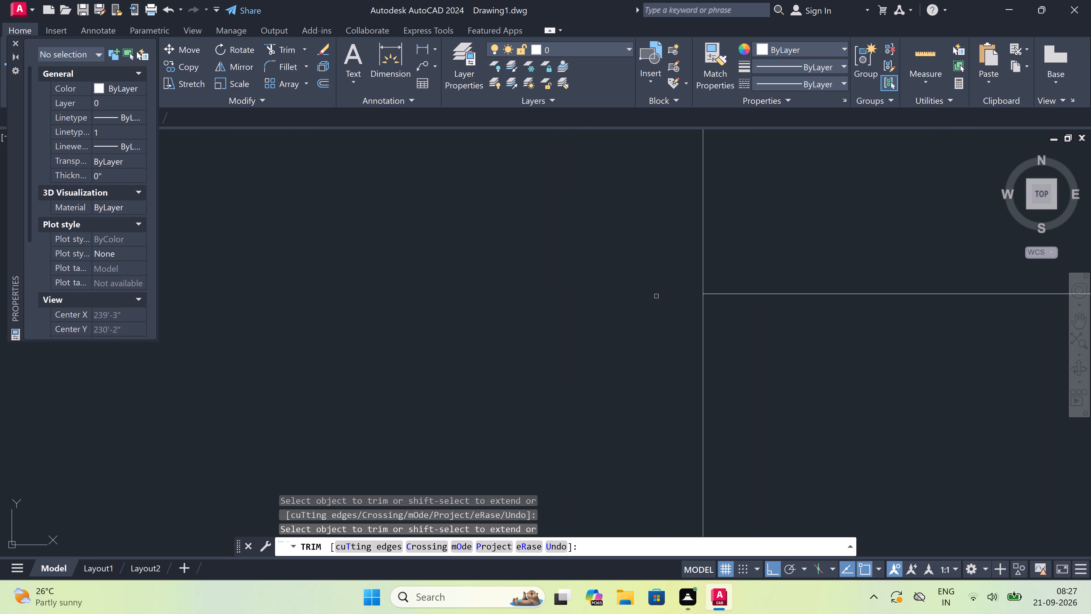
Trim the last two overshooting brick joint ends directly below the mid-landing slab, back to the wall's inner face.
scroll(609, 335, "down", 10)
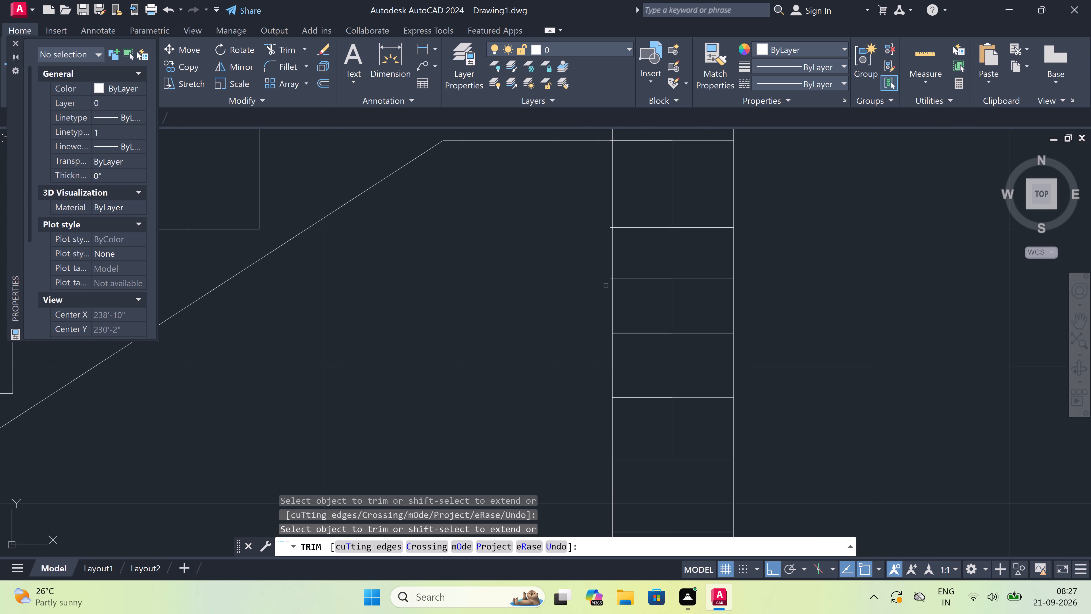
scroll(609, 275, "up", 10)
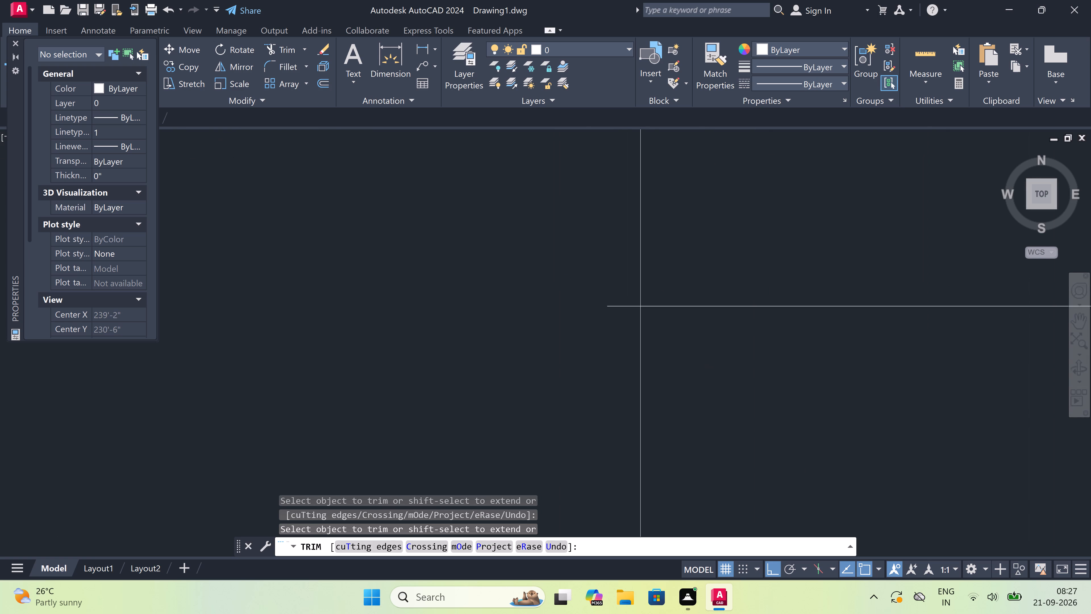
left_click_drag(617, 292, 619, 298)
left_click(613, 390)
scroll(613, 388, "down", 4)
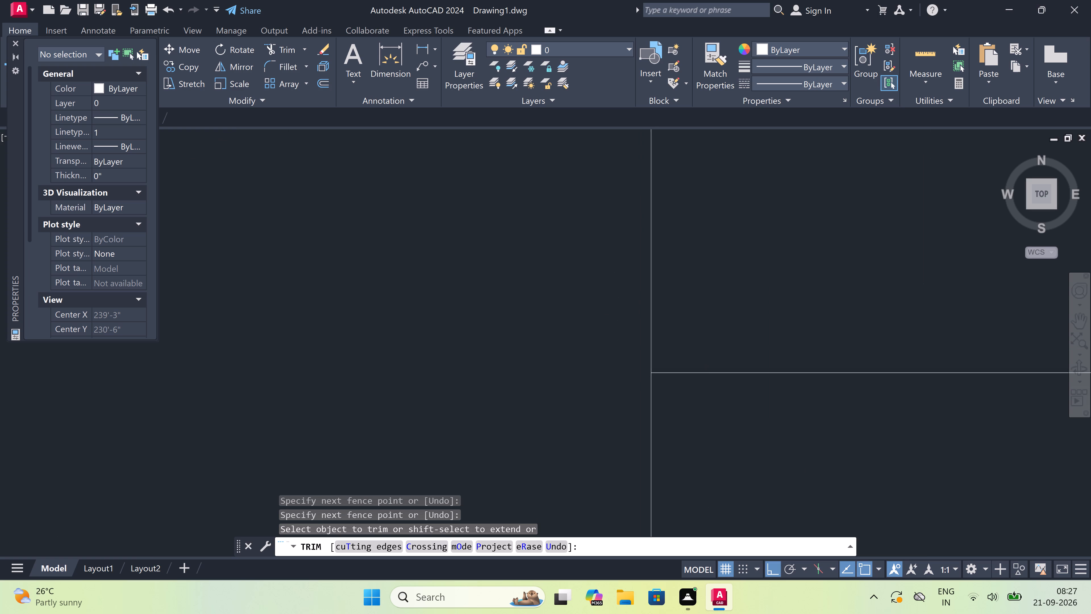
scroll(613, 387, "down", 7)
scroll(615, 342, "up", 4)
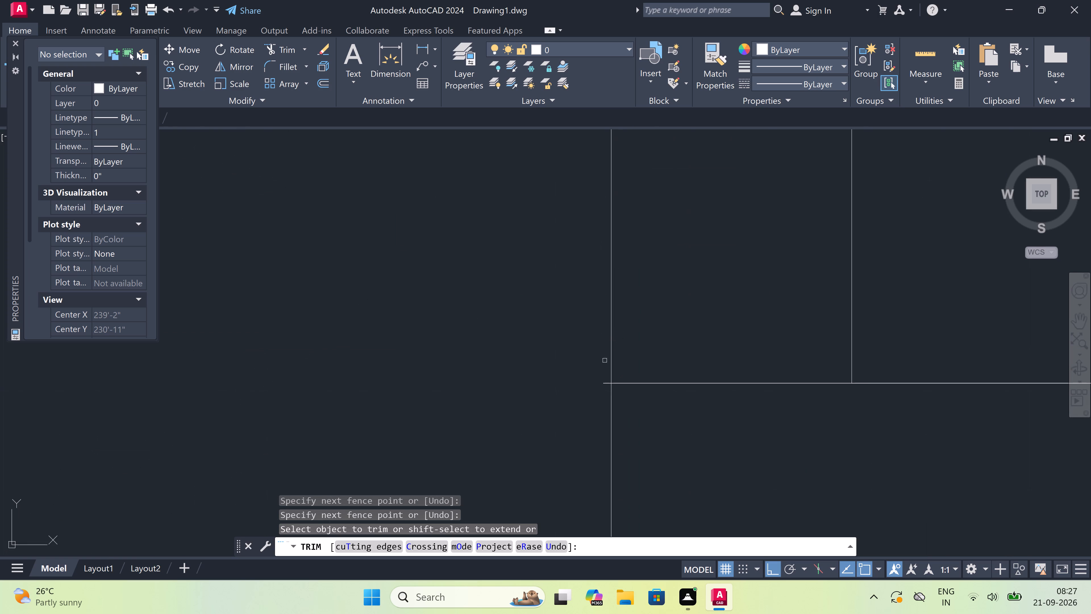
scroll(599, 392, "up", 6)
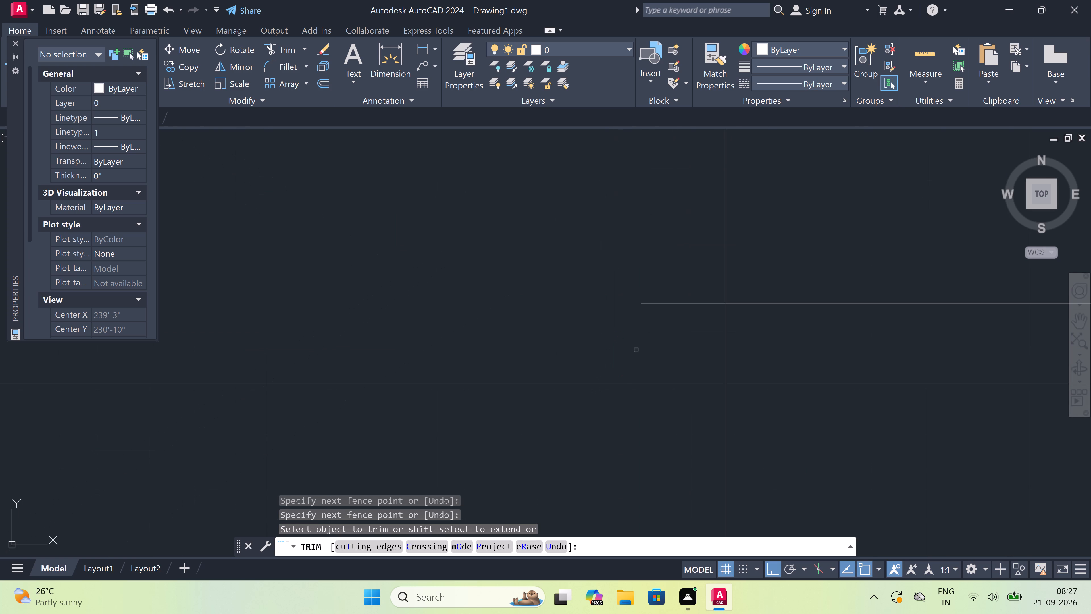
left_click(681, 292)
left_click(649, 340)
Trim the first two overshooting brick joint ends above the mid-landing slab back to the ground-floor wall's inner face.
scroll(649, 340, "down", 5)
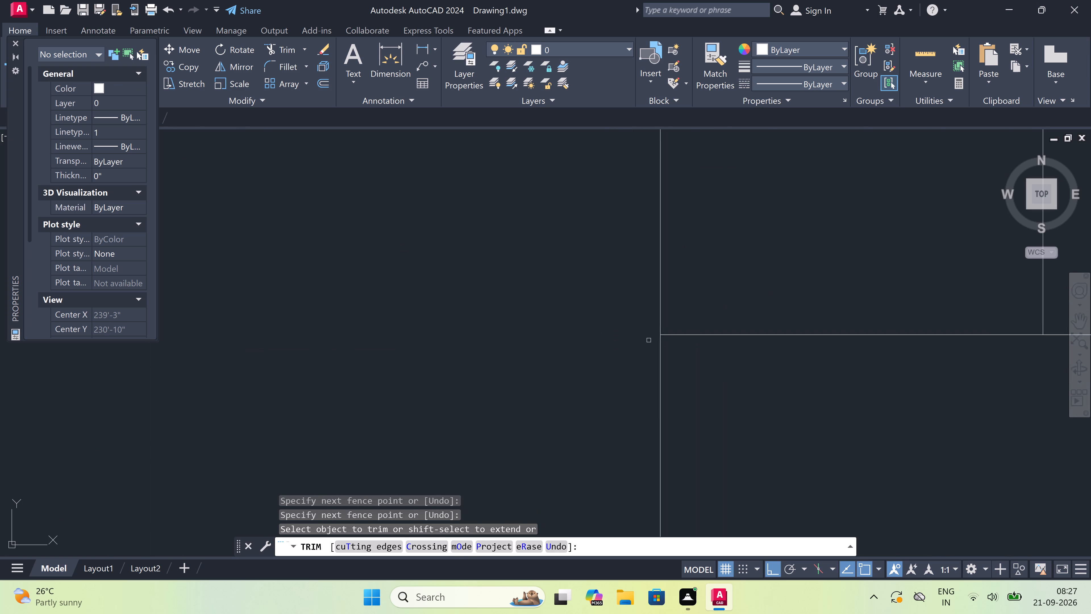
scroll(649, 340, "down", 7)
scroll(649, 309, "up", 2)
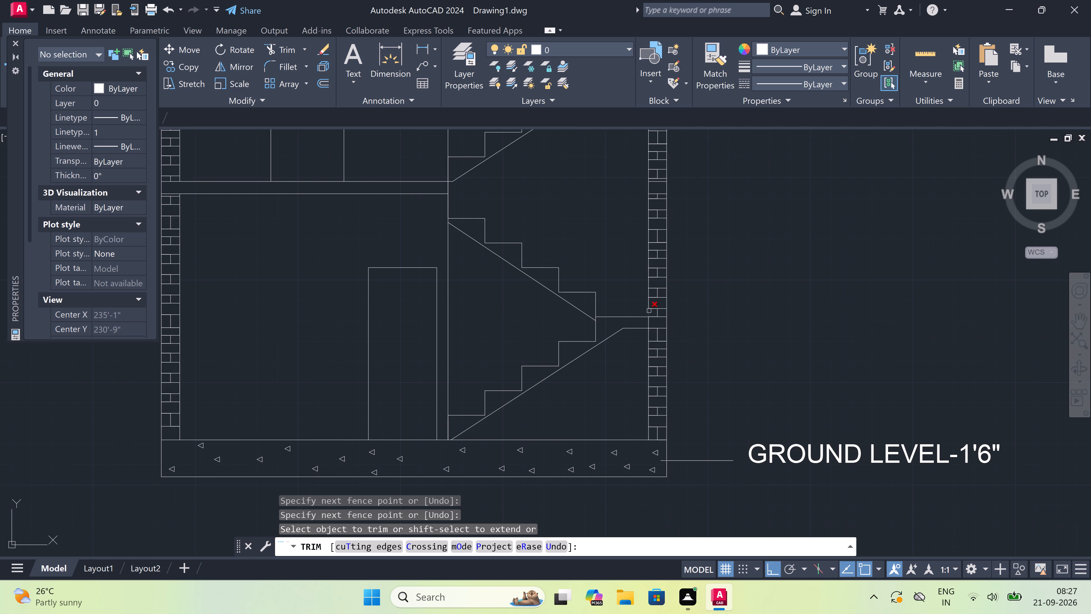
scroll(649, 309, "up", 7)
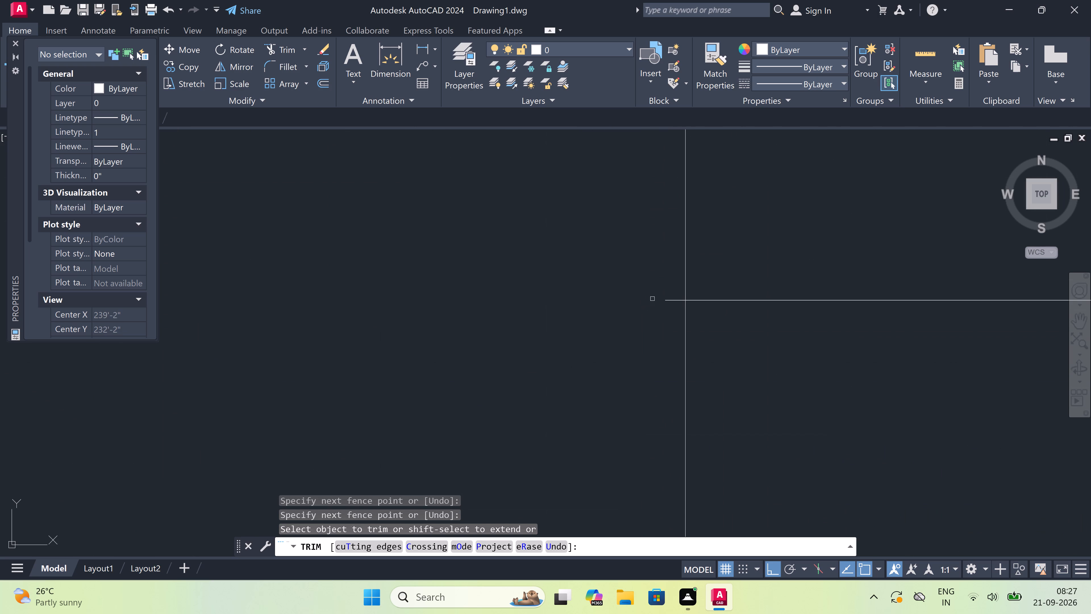
scroll(673, 303, "up", 4)
left_click(681, 281)
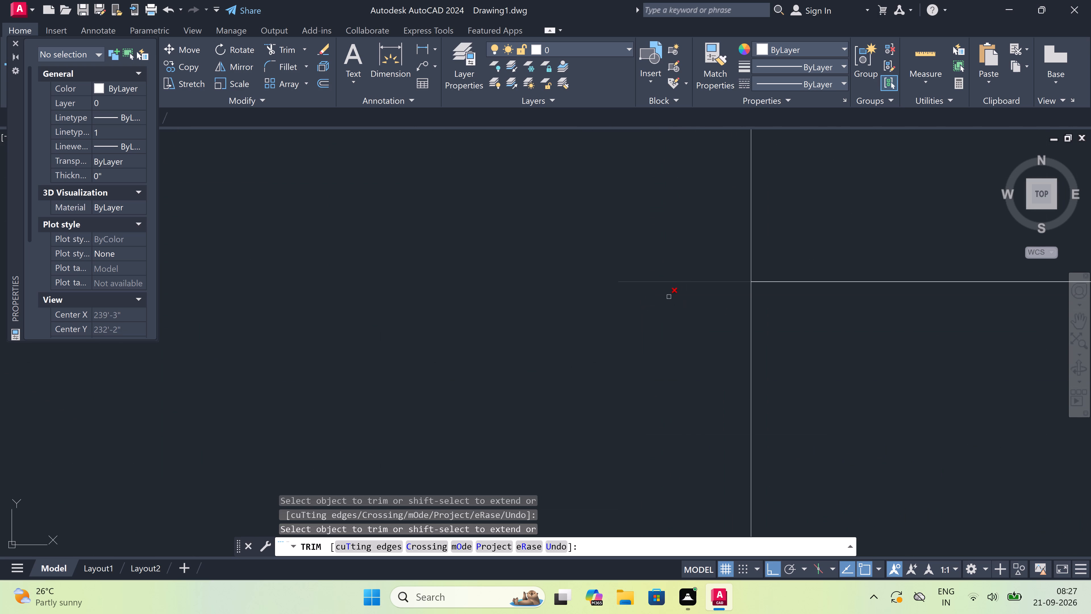
left_click(675, 269)
left_click(633, 336)
scroll(633, 336, "down", 3)
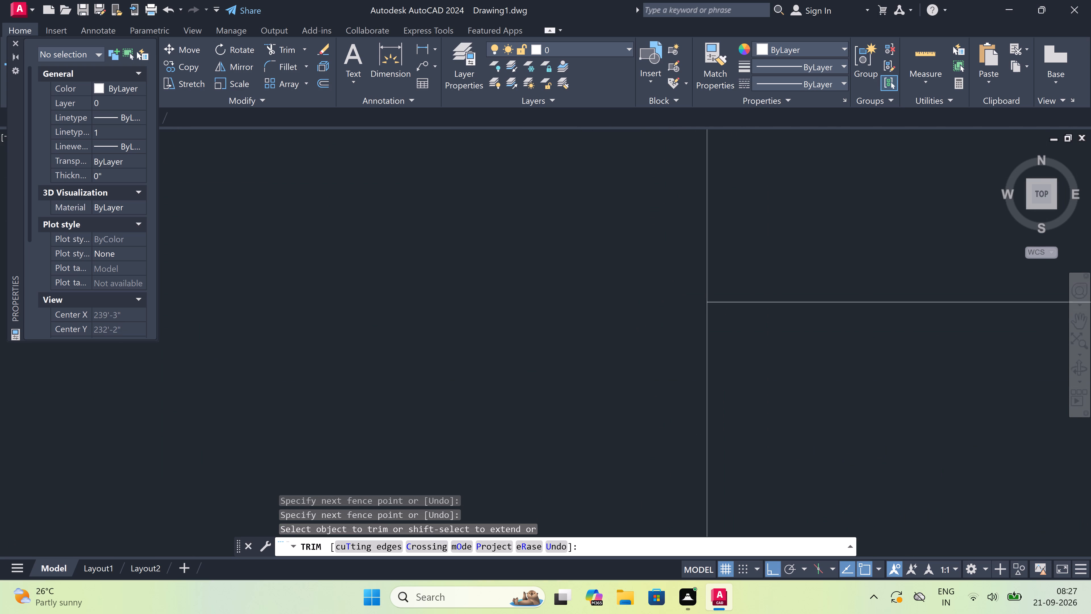
scroll(633, 336, "down", 6)
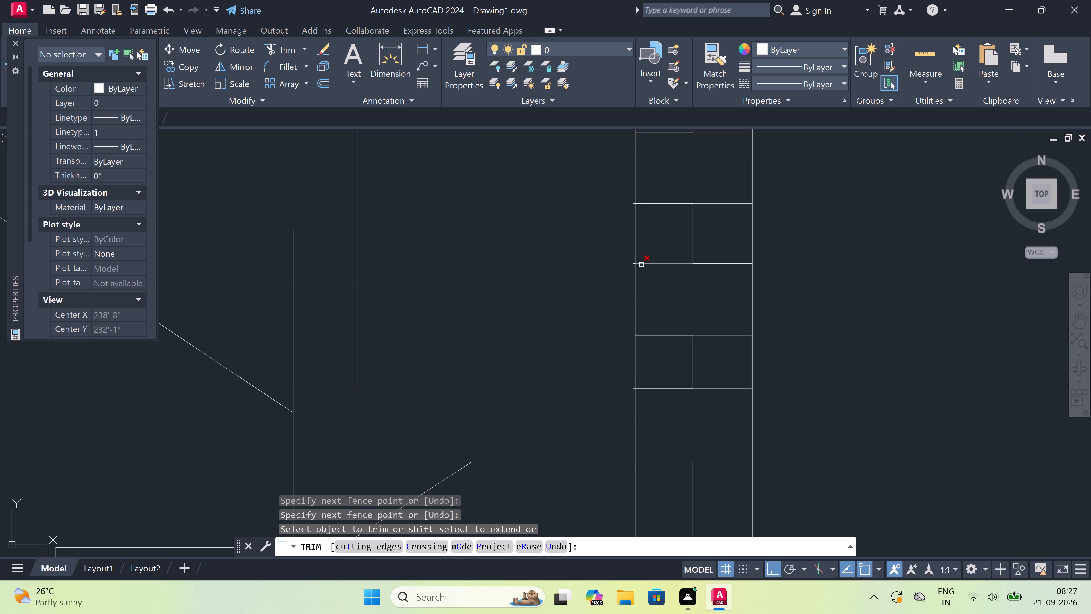
scroll(637, 263, "up", 5)
scroll(611, 263, "up", 4)
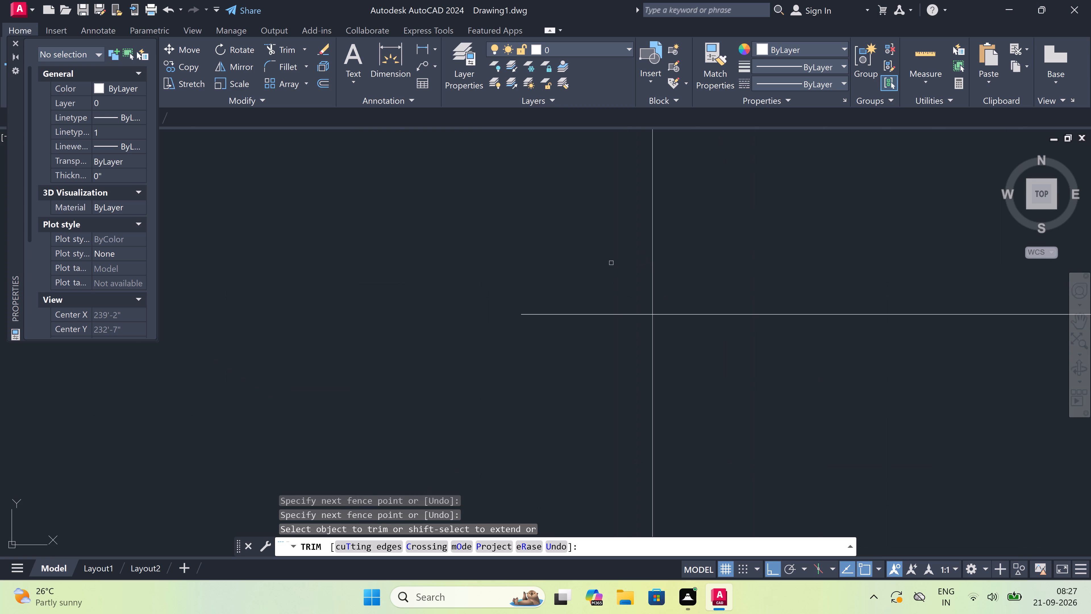
left_click_drag(611, 263, 608, 274)
left_click(554, 336)
left_click(580, 296)
Trim the next two overshooting brick joint ends above the mid-landing slab, below and above the next undivided course, to the wall's inner face.
scroll(577, 335, "down", 13)
scroll(576, 304, "up", 2)
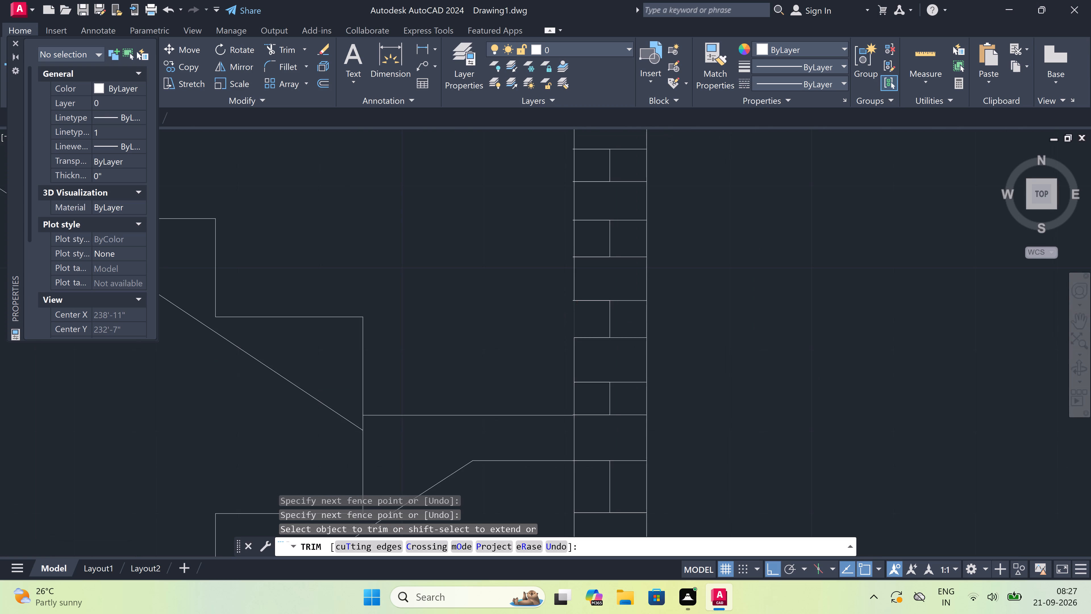
scroll(576, 304, "up", 1)
scroll(561, 274, "up", 5)
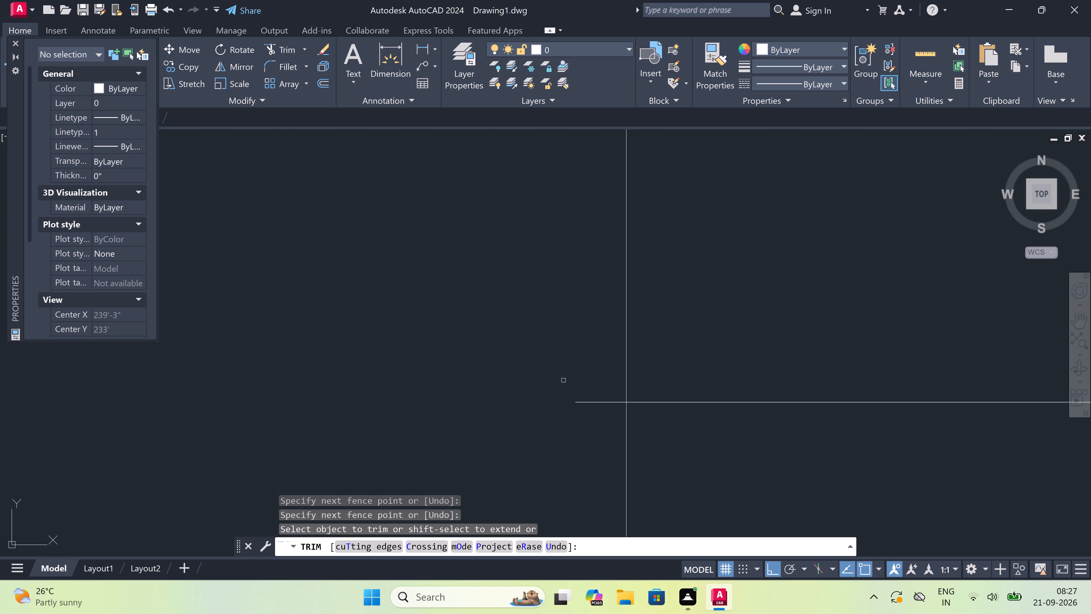
left_click_drag(574, 437, 575, 433)
left_click(596, 364)
scroll(582, 392, "down", 4)
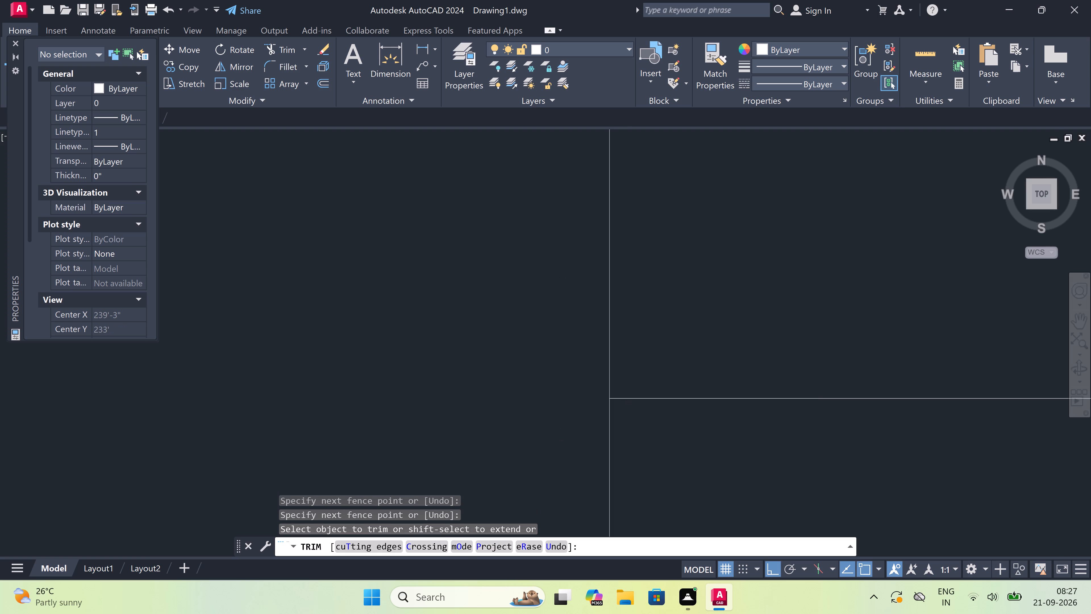
scroll(582, 396, "down", 1)
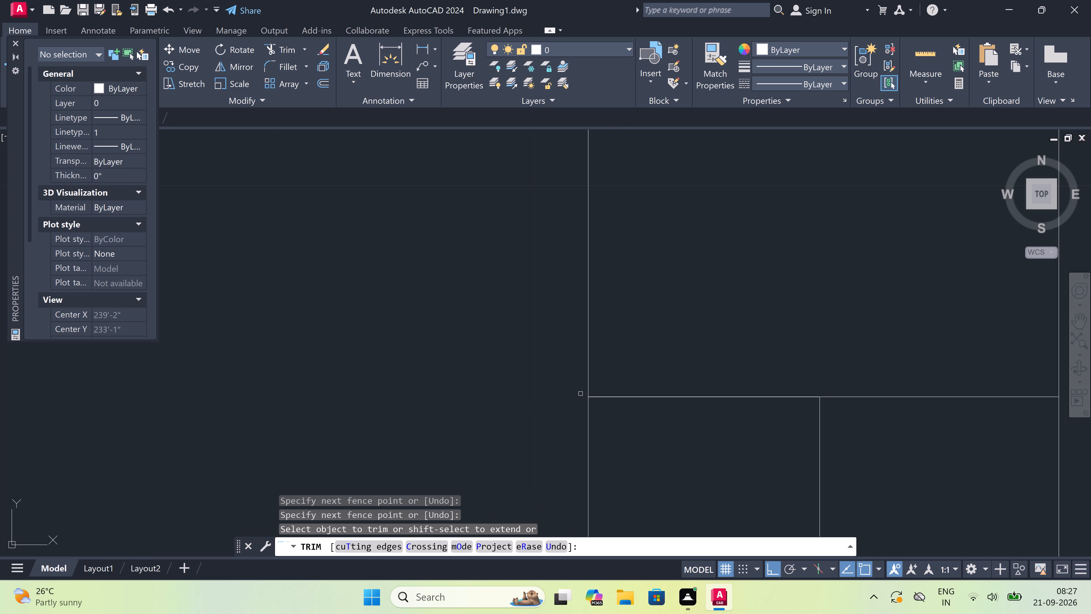
scroll(578, 391, "down", 5)
scroll(573, 383, "up", 2)
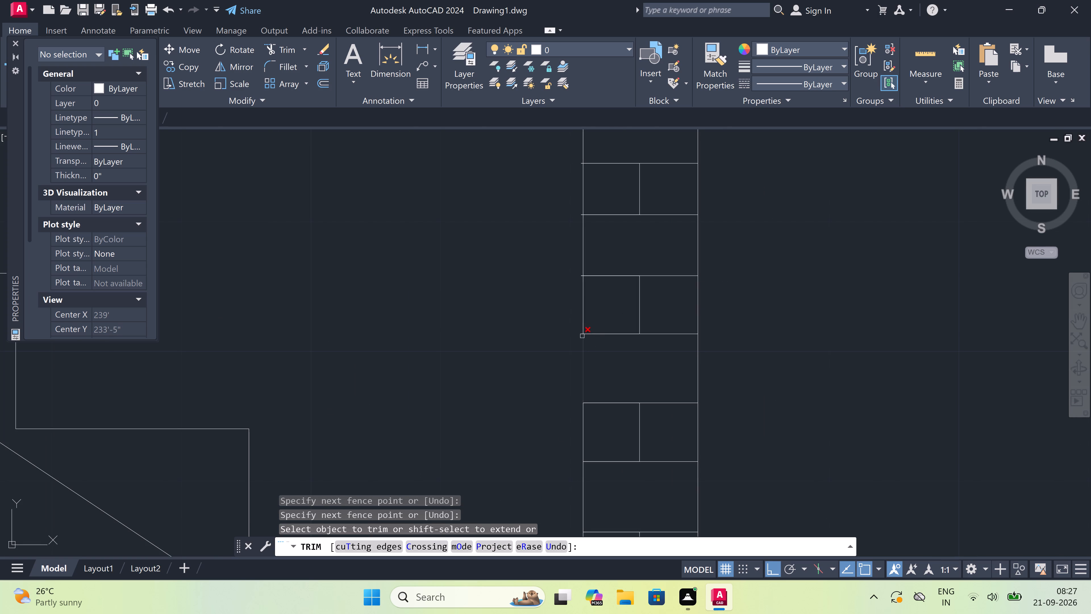
scroll(582, 336, "up", 9)
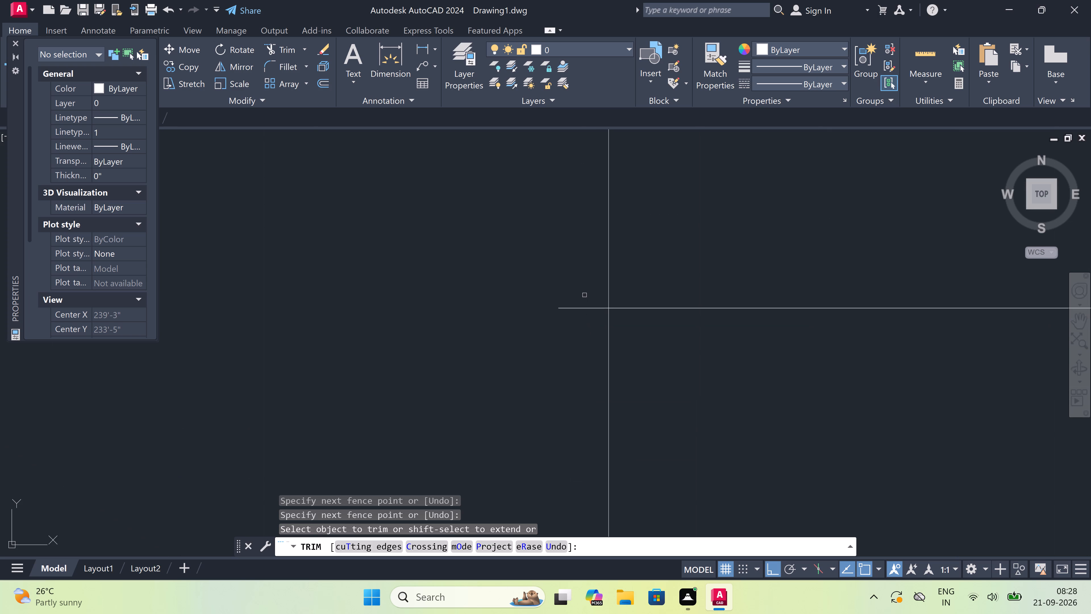
left_click_drag(584, 293, 584, 299)
left_click(569, 349)
Trim the following two overshooting brick joint ends further up the inner face, below and above the next undivided course.
scroll(568, 349, "down", 7)
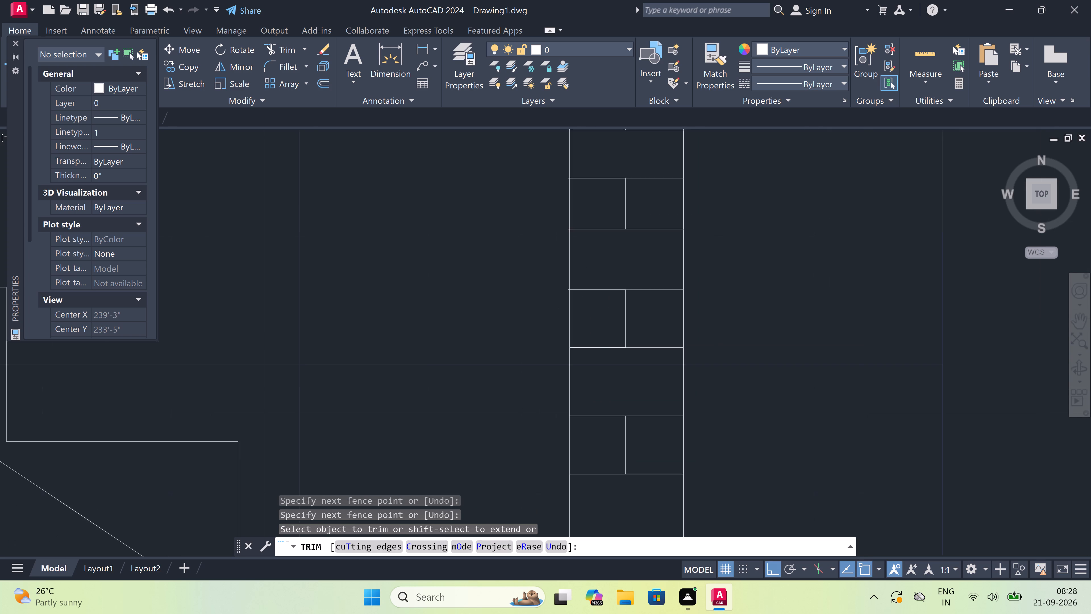
scroll(568, 347, "down", 1)
scroll(569, 307, "up", 4)
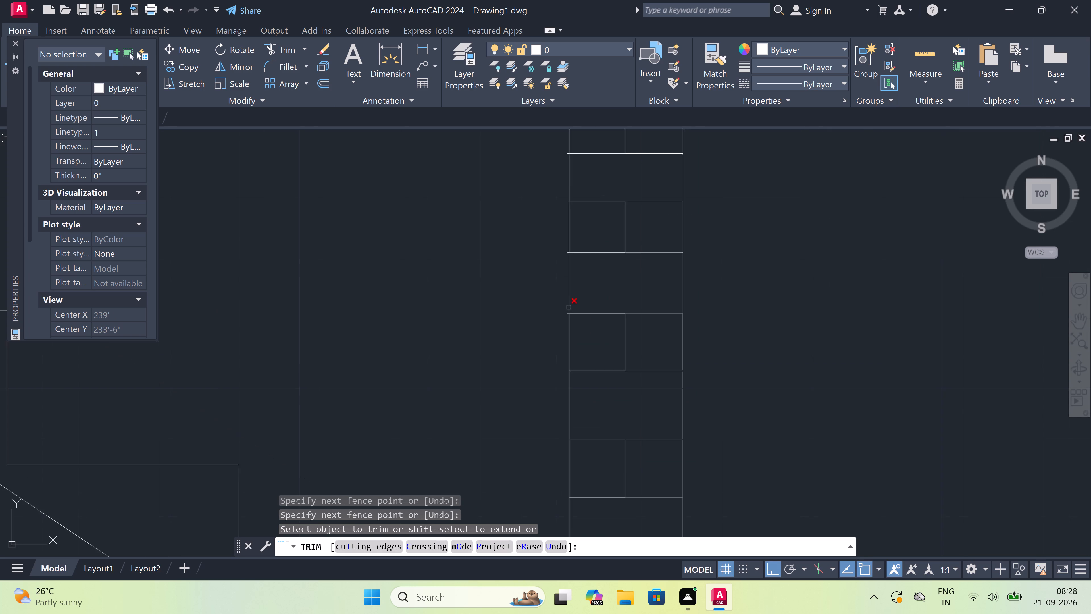
scroll(555, 329, "up", 4)
scroll(591, 339, "up", 4)
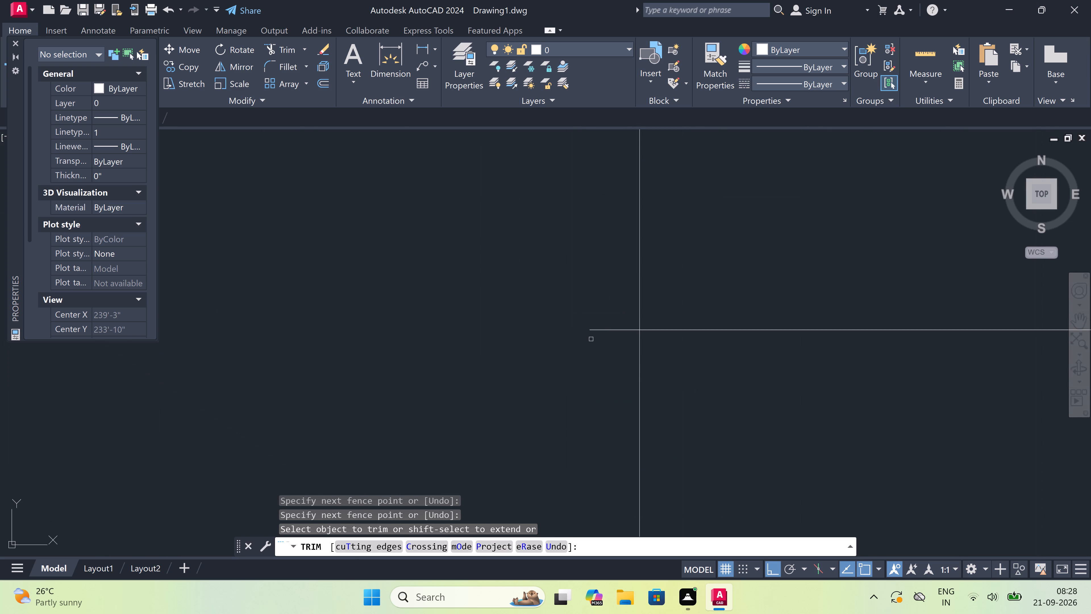
left_click(654, 290)
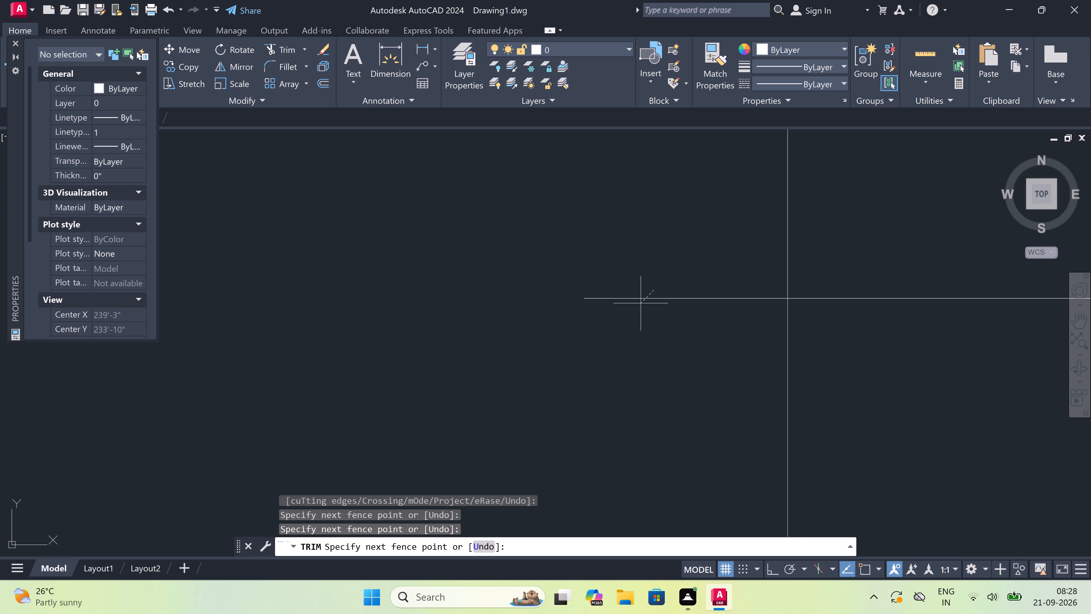
left_click(615, 334)
scroll(615, 334, "down", 12)
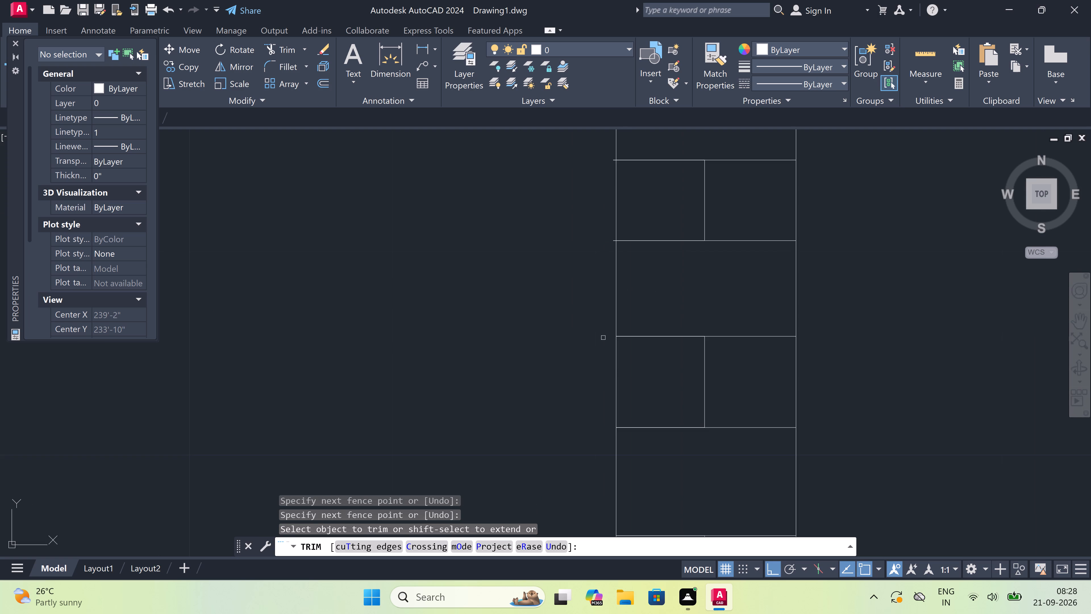
scroll(600, 338, "down", 2)
scroll(608, 294, "up", 5)
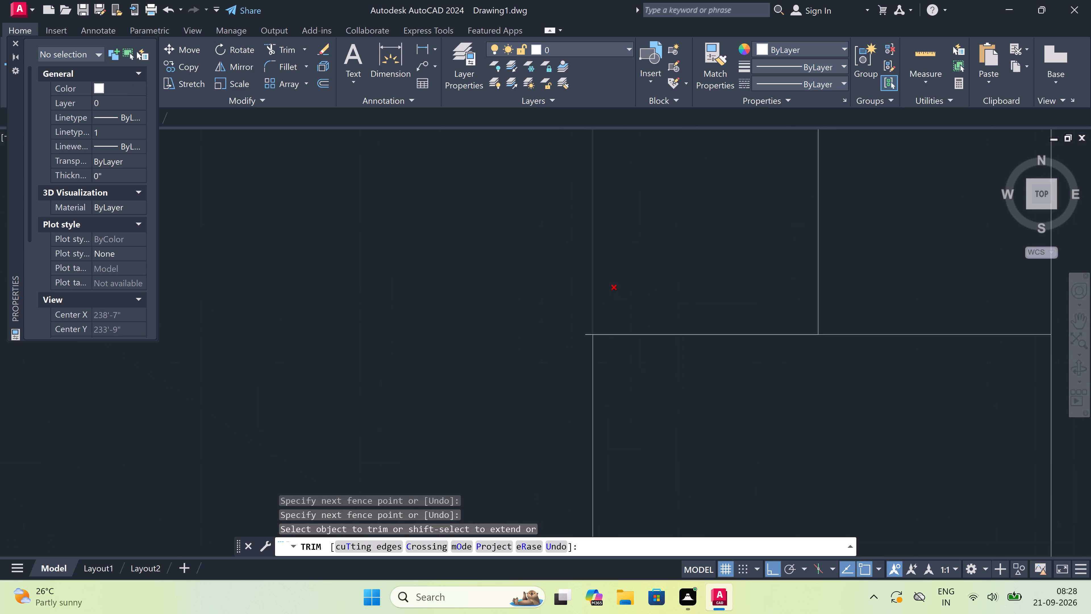
scroll(566, 364, "up", 4)
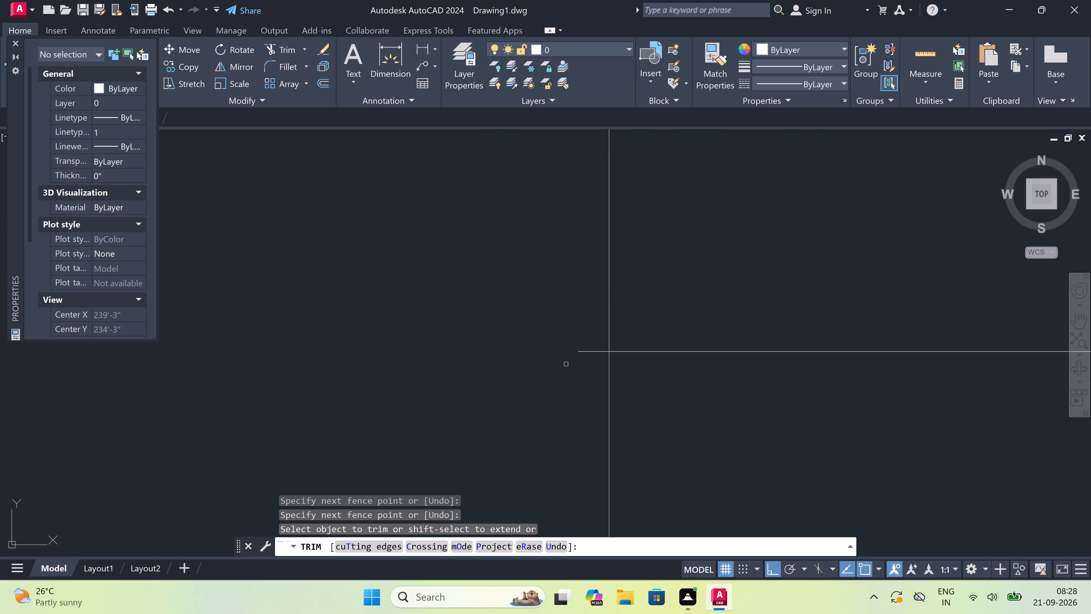
left_click(640, 331)
left_click(619, 349)
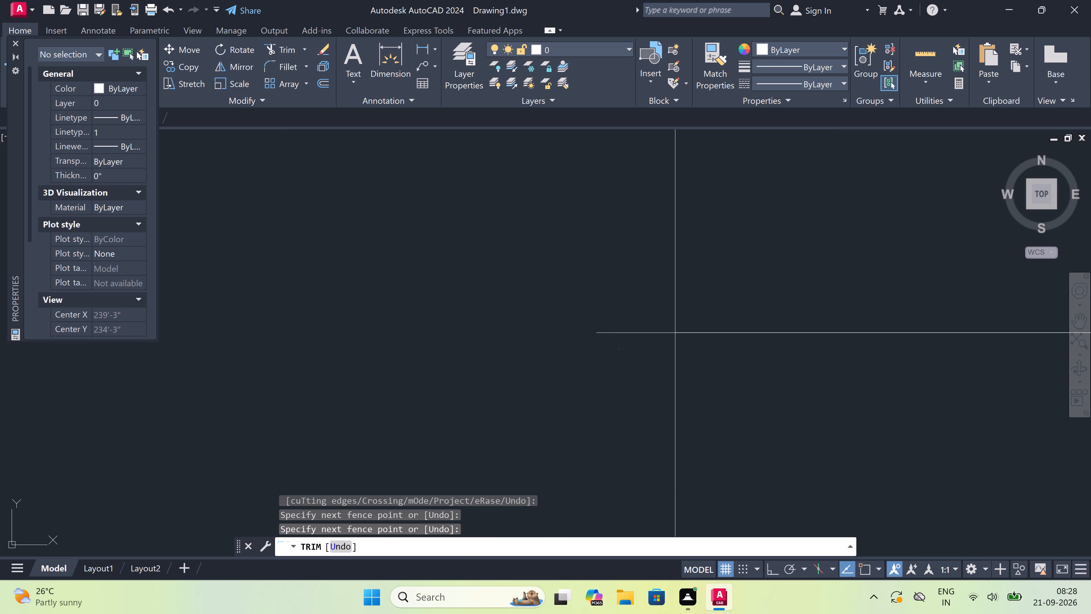
left_click(640, 308)
Trim two more overshooting brick joint ends on the inner face, up to the joint directly beneath the tall divided course.
scroll(619, 333, "down", 7)
scroll(586, 368, "down", 1)
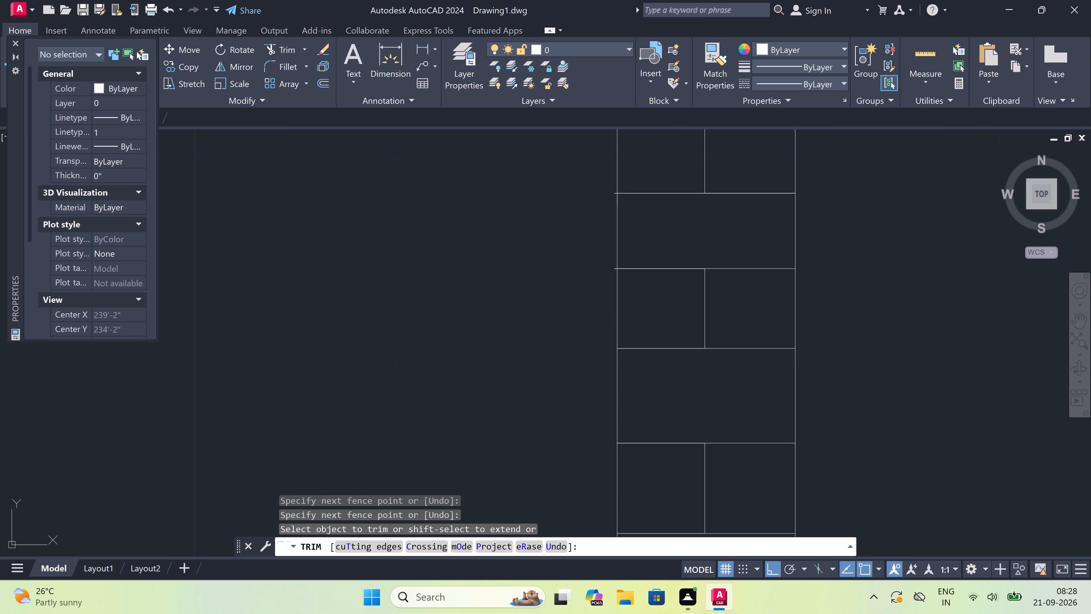
scroll(586, 366, "down", 2)
scroll(594, 323, "up", 3)
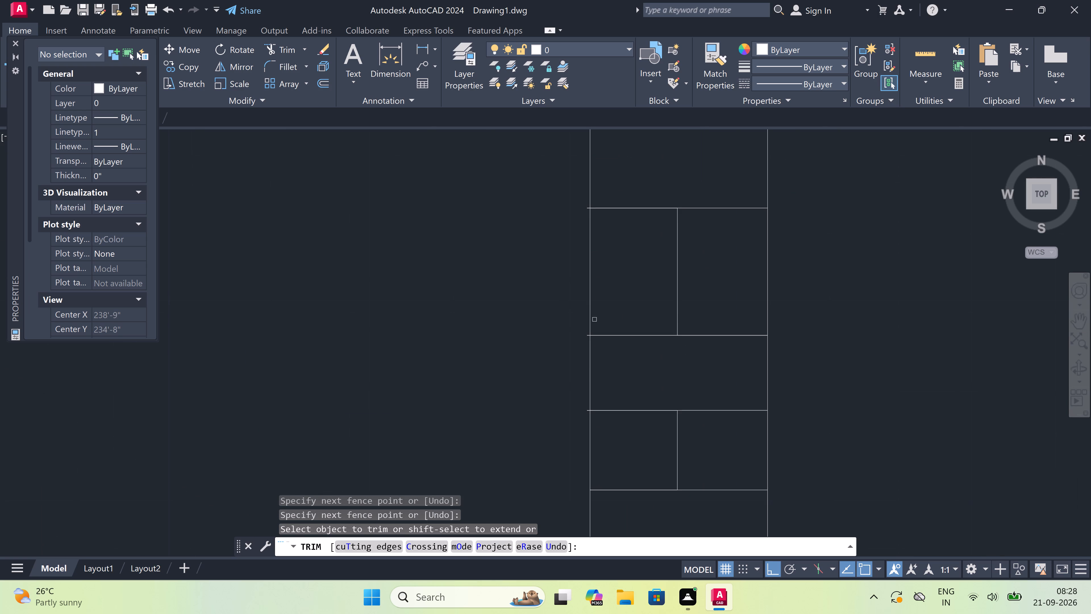
scroll(567, 398, "up", 4)
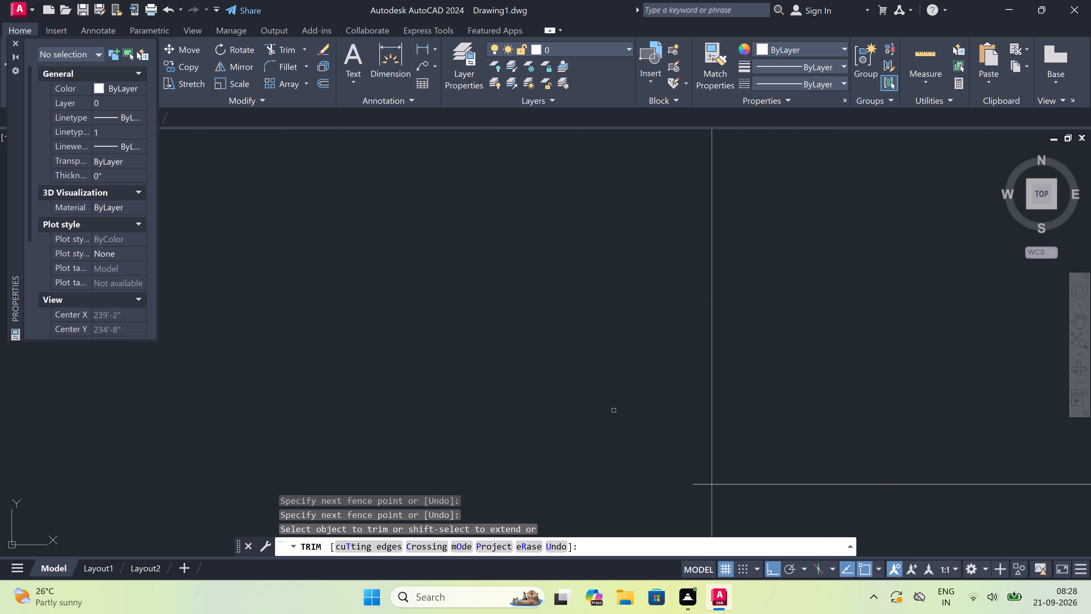
scroll(697, 509, "up", 2)
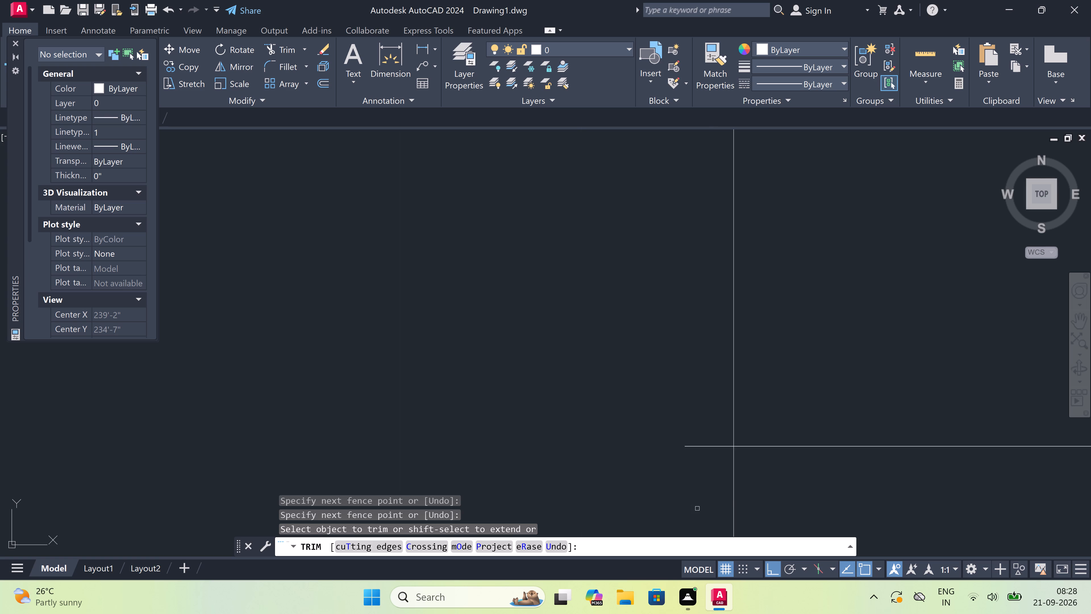
left_click(716, 501)
left_click(718, 396)
scroll(698, 411, "down", 3)
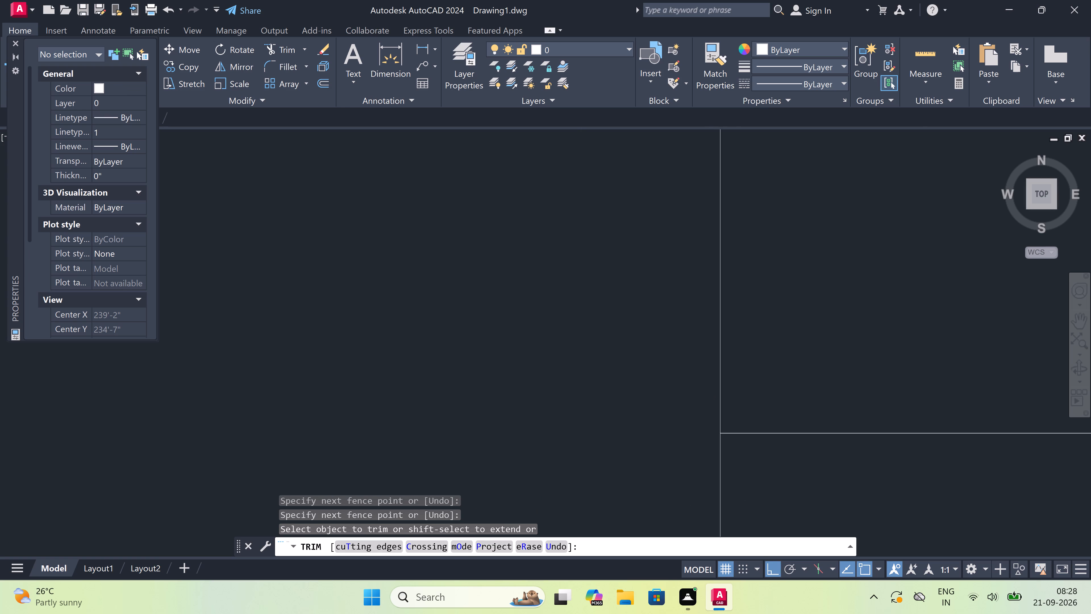
scroll(687, 401, "down", 4)
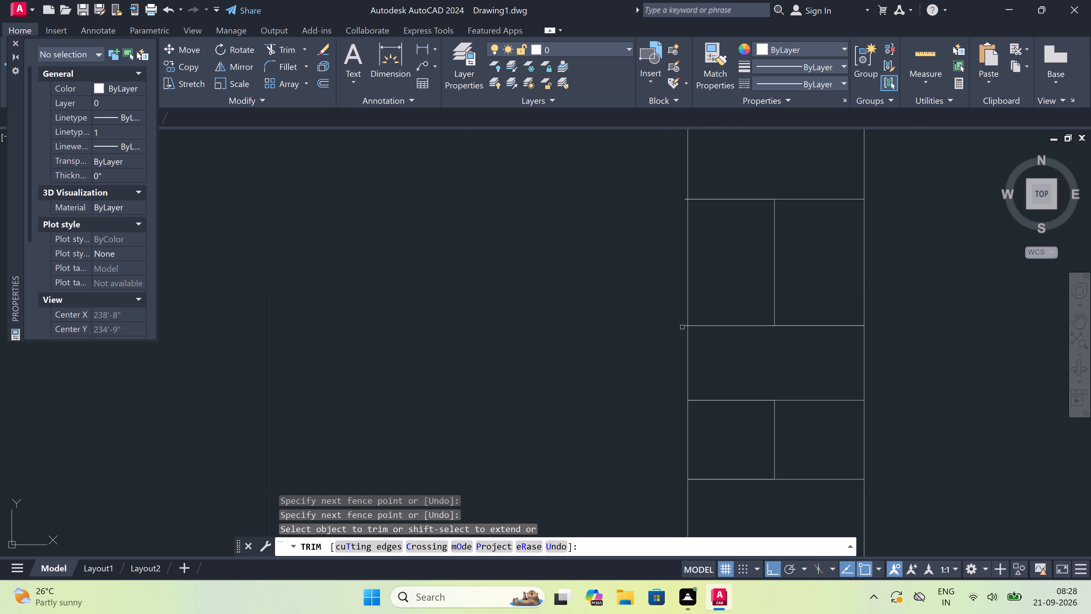
scroll(682, 327, "up", 8)
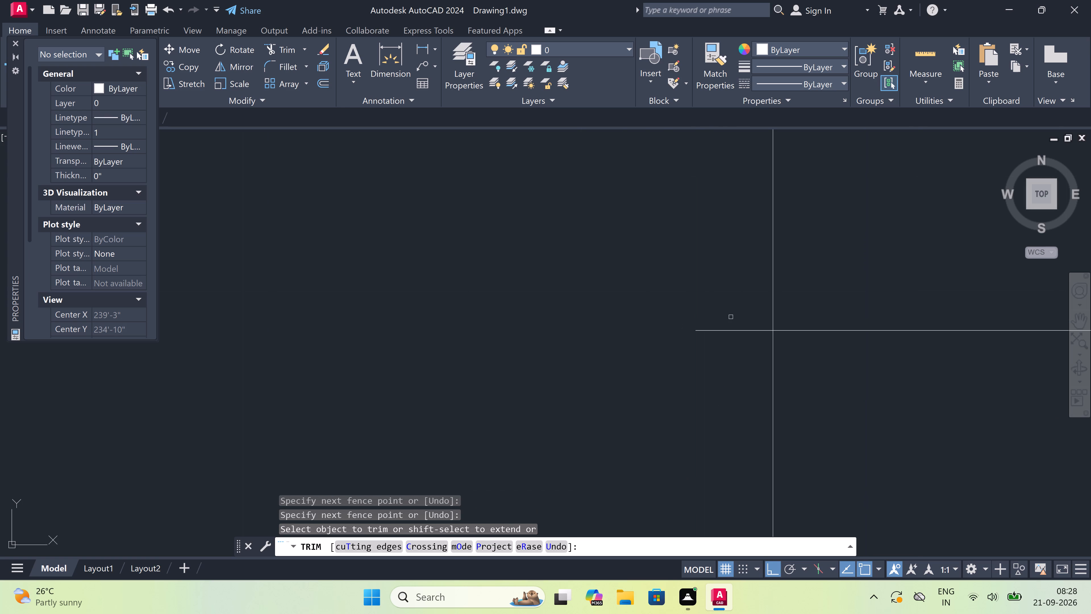
left_click(738, 316)
left_click(697, 372)
Trim the overshooting joint end on top of the tall divided course and the next one above it to the inner face.
scroll(697, 372, "down", 7)
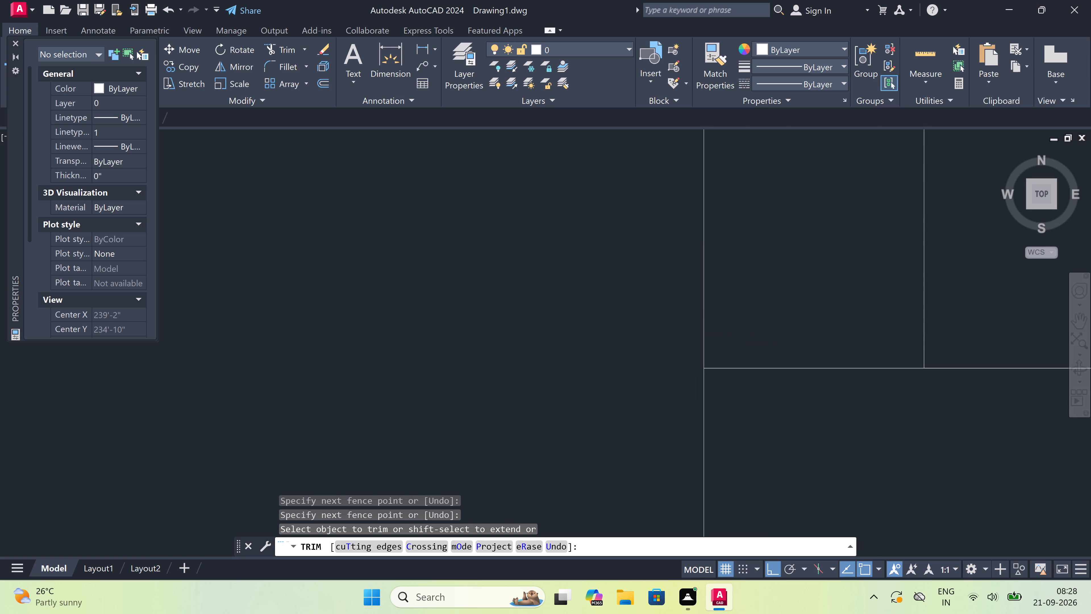
scroll(696, 371, "down", 1)
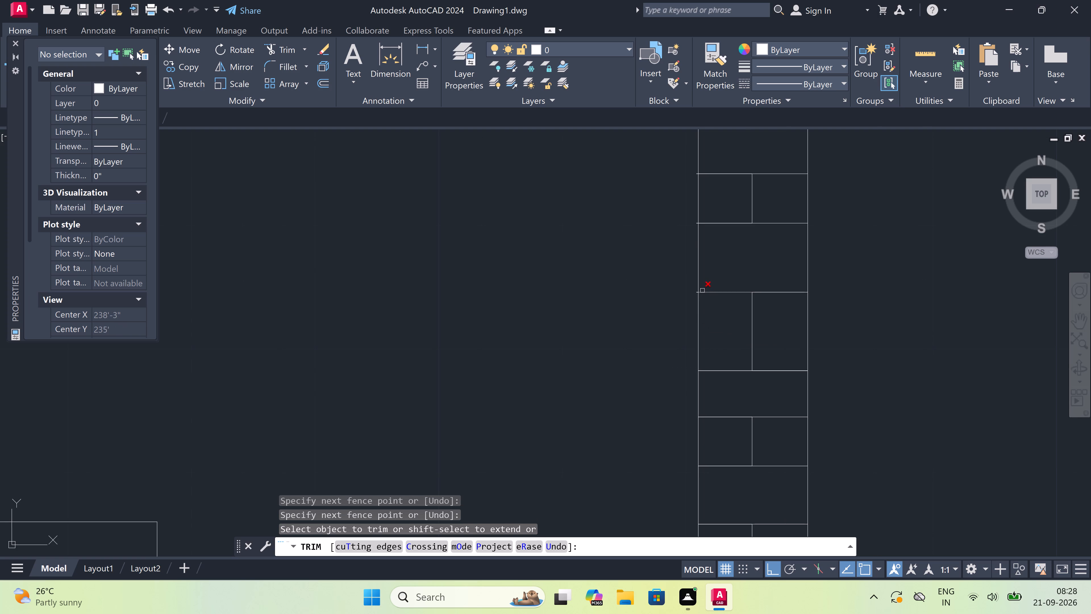
scroll(698, 289, "up", 5)
scroll(677, 312, "up", 4)
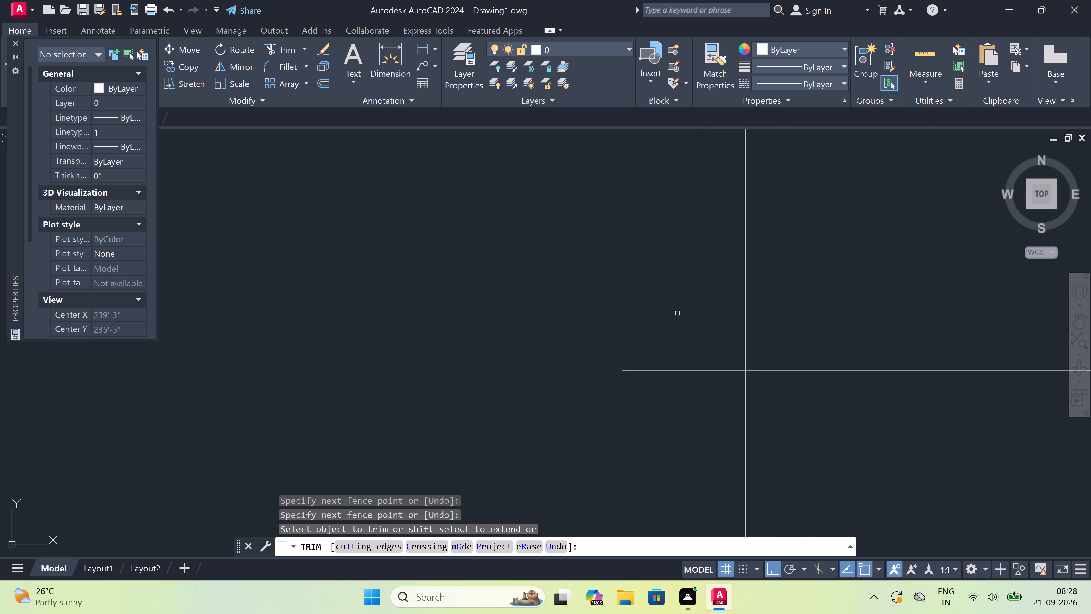
left_click_drag(677, 313, 677, 320)
left_click_drag(661, 419, 663, 412)
left_click(672, 363)
scroll(672, 363, "down", 4)
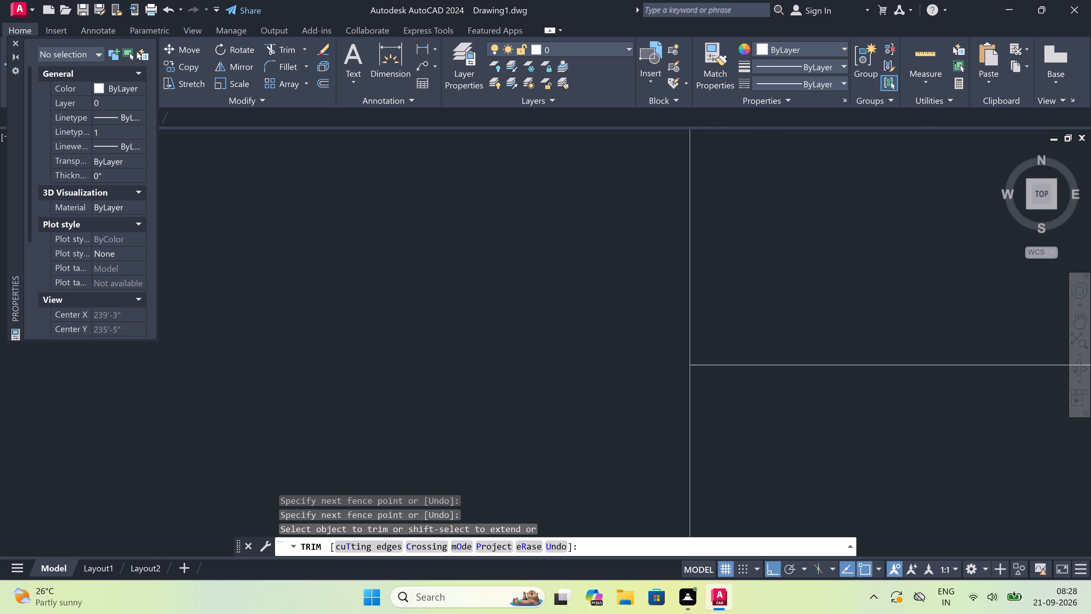
scroll(672, 363, "down", 7)
scroll(662, 321, "up", 5)
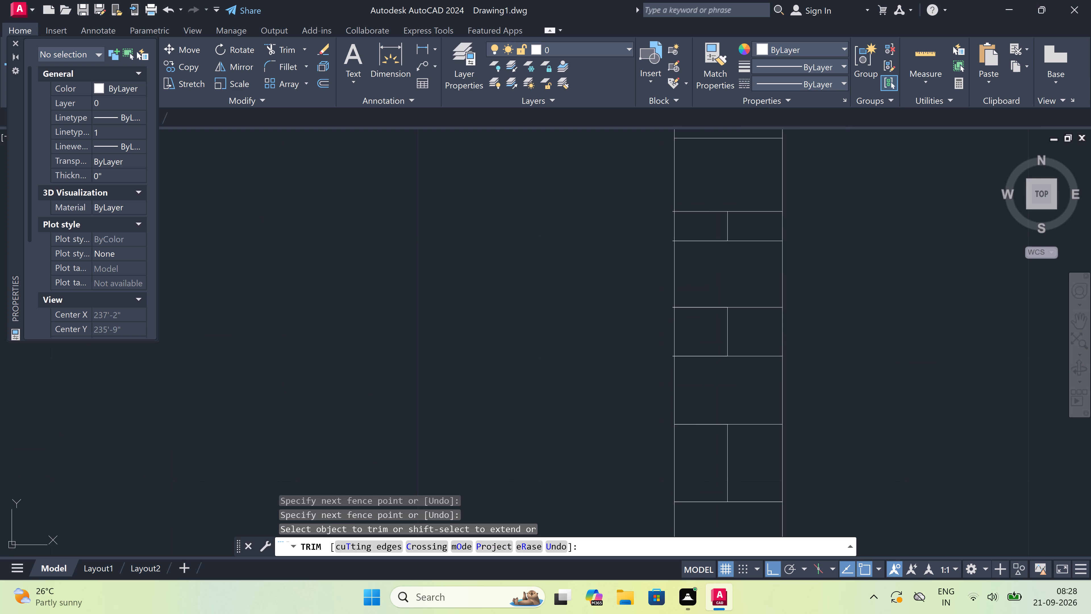
scroll(683, 399, "up", 4)
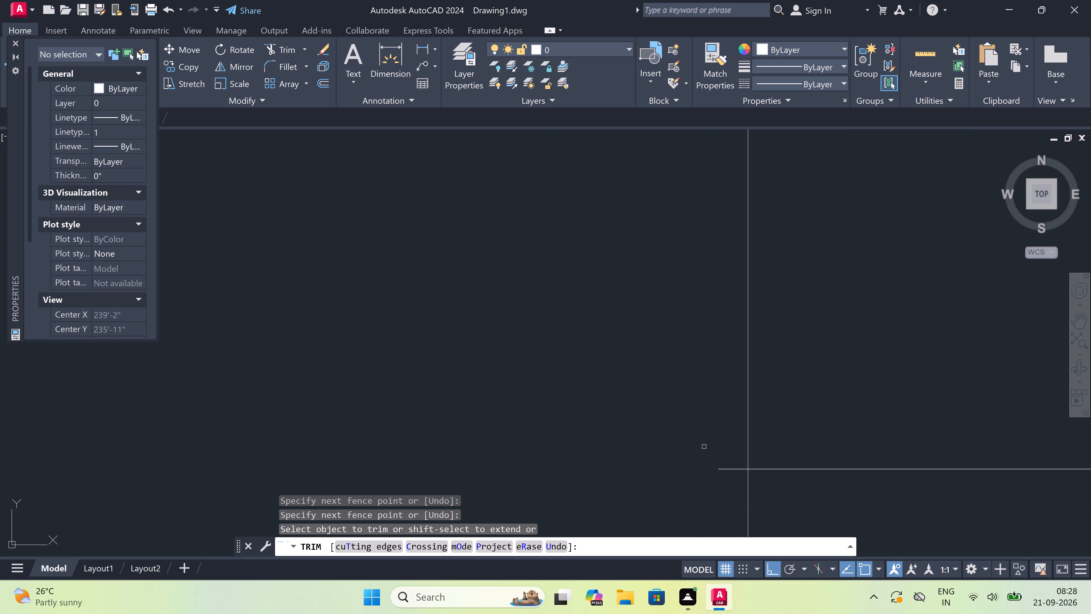
scroll(714, 466, "up", 3)
left_click_drag(784, 516, 787, 508)
left_click(783, 392)
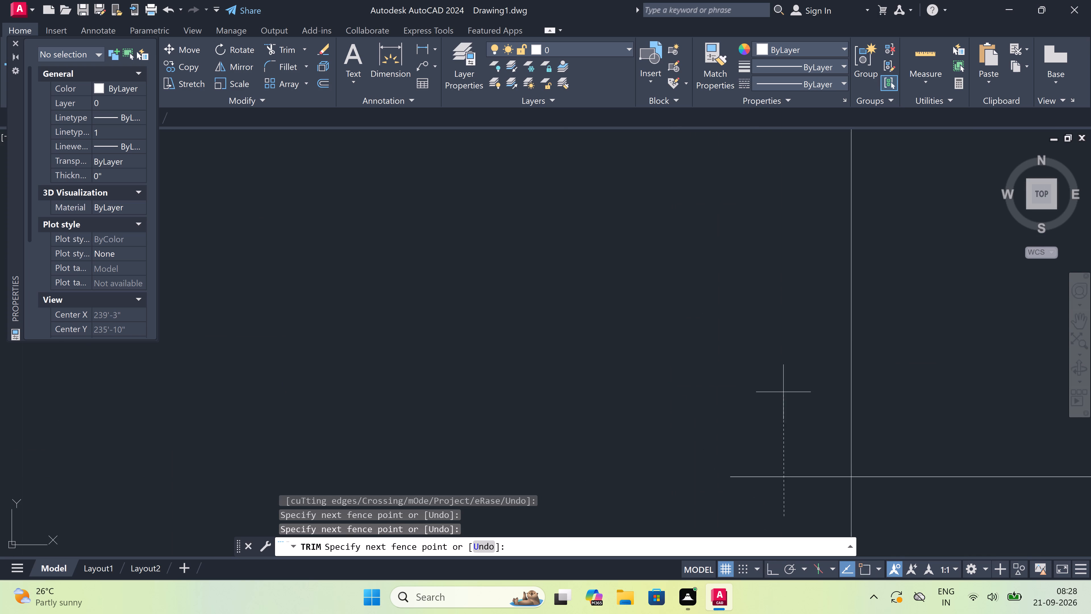
Trim the next two overshooting brick joint ends up the inner face, ending at the joint beneath the shallow divided course.
scroll(771, 397, "down", 11)
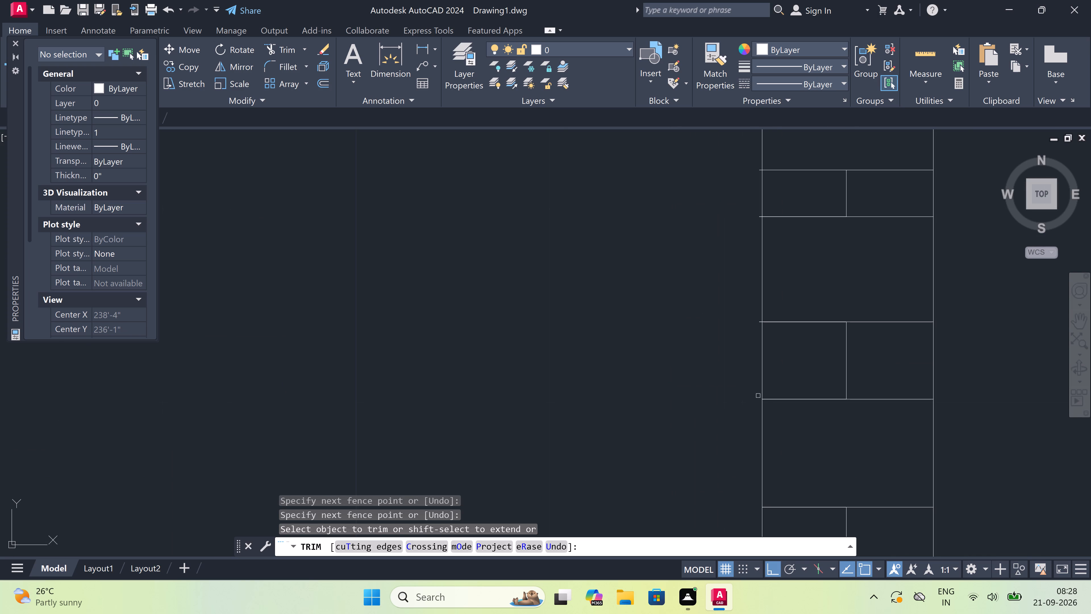
scroll(761, 325, "up", 6)
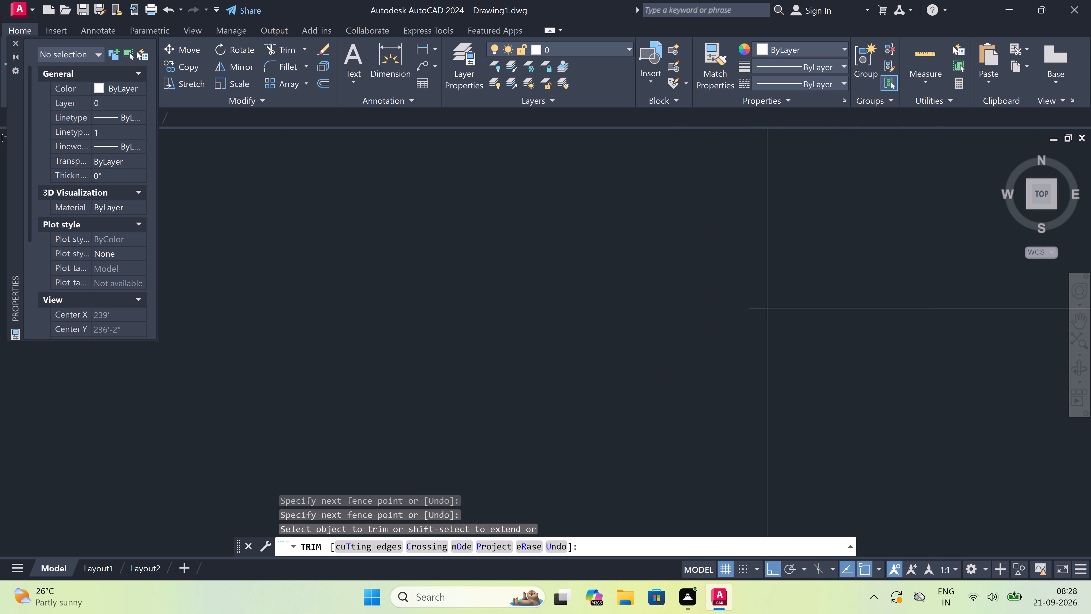
left_click(766, 275)
left_click(727, 359)
scroll(727, 359, "down", 3)
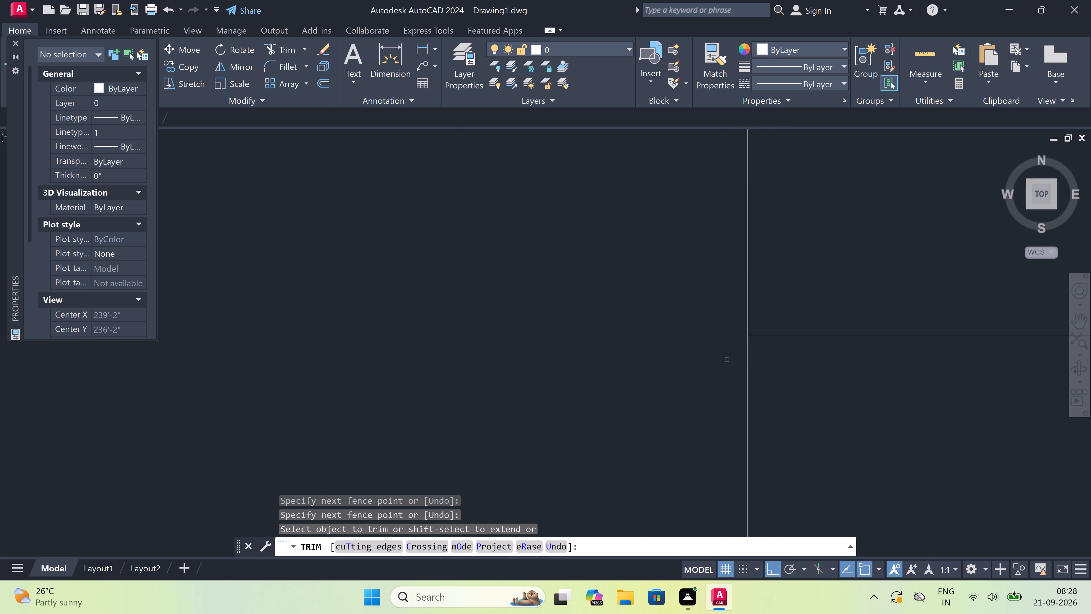
scroll(711, 376, "down", 7)
scroll(704, 350, "up", 4)
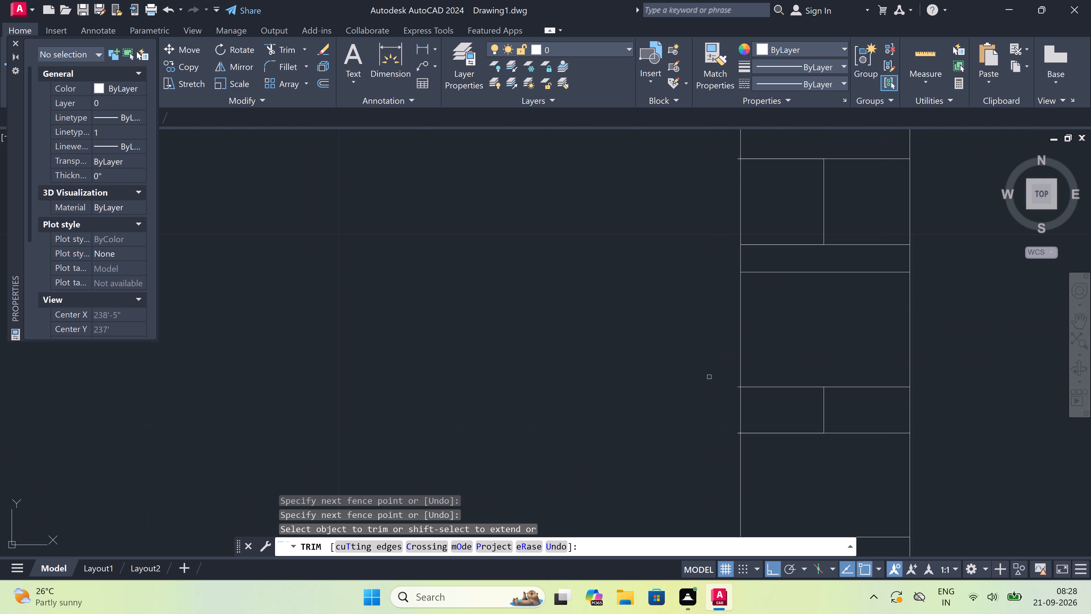
scroll(729, 414, "up", 5)
scroll(731, 418, "down", 3)
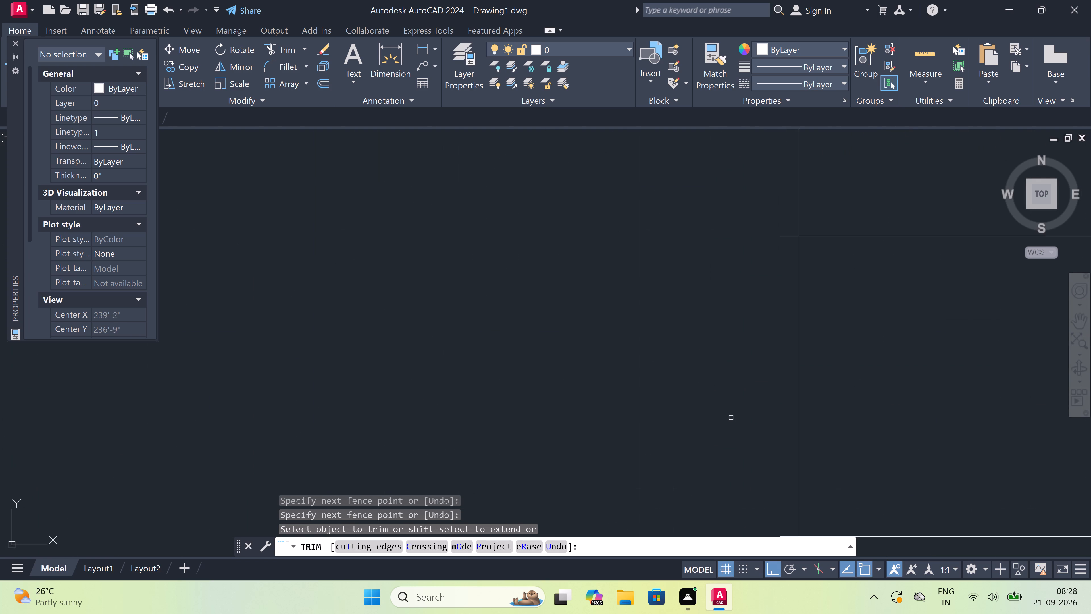
scroll(740, 459, "up", 4)
scroll(768, 474, "down", 1)
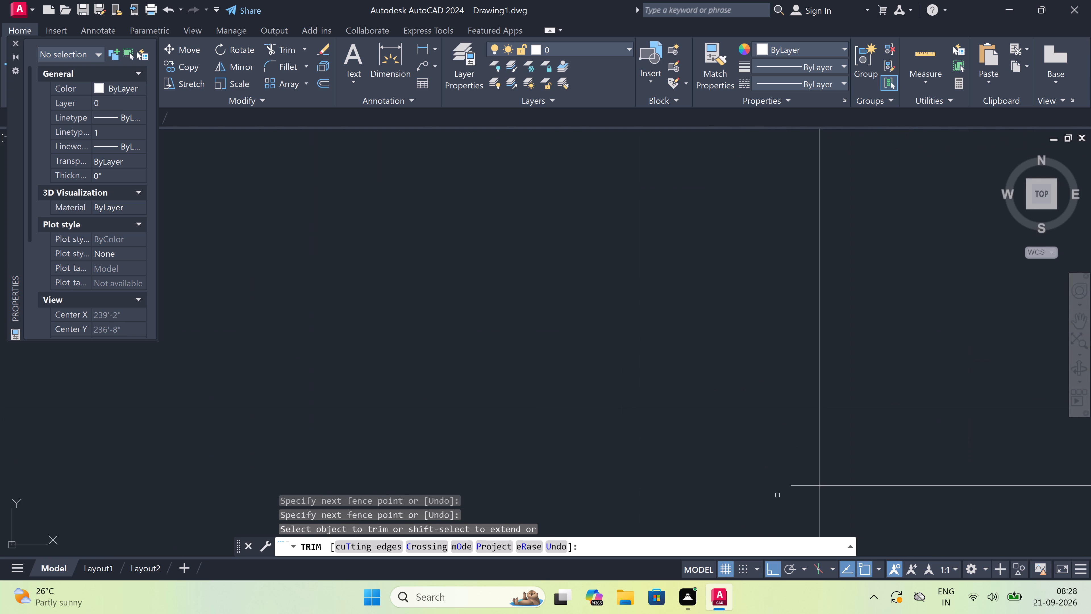
left_click_drag(793, 508, 796, 504)
left_click(800, 474)
scroll(796, 475, "down", 3)
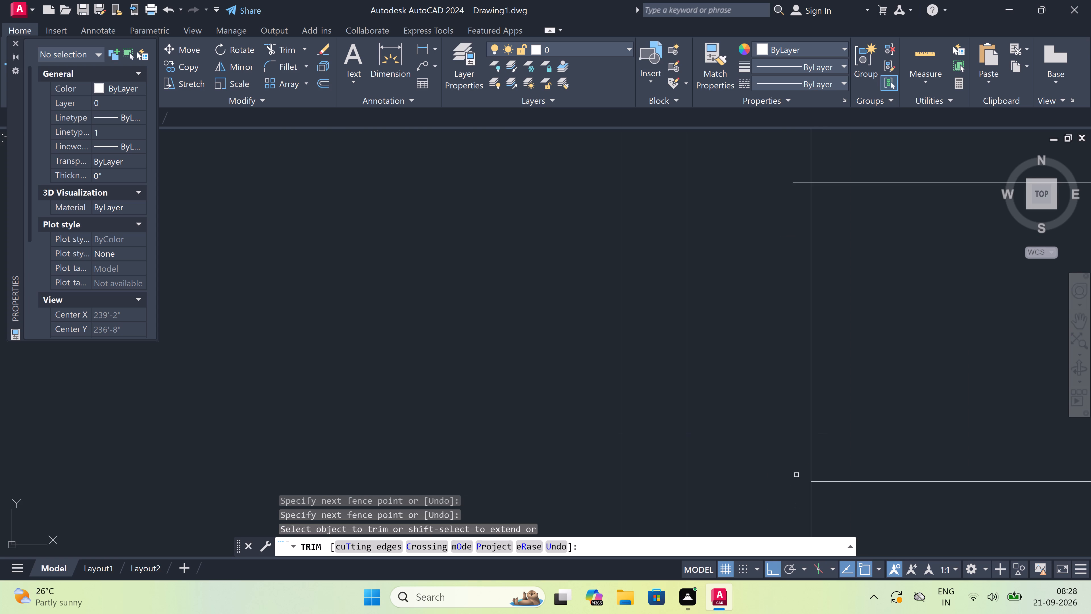
Trim the overshooting joint end on top of the shallow divided course to the brick wall's inner face.
scroll(803, 355, "up", 3)
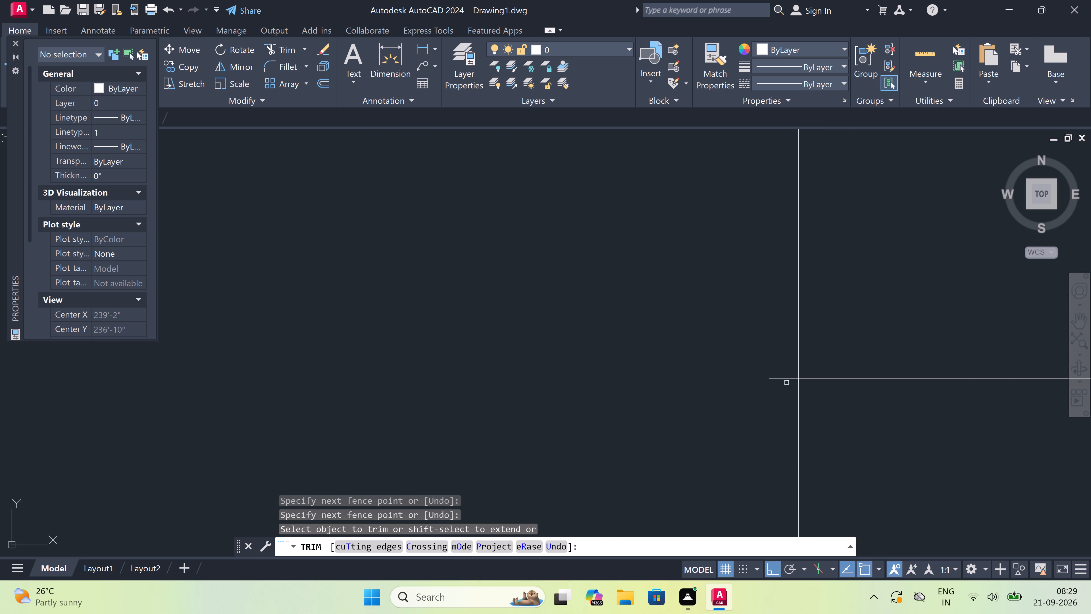
left_click(784, 376)
scroll(777, 396, "down", 3)
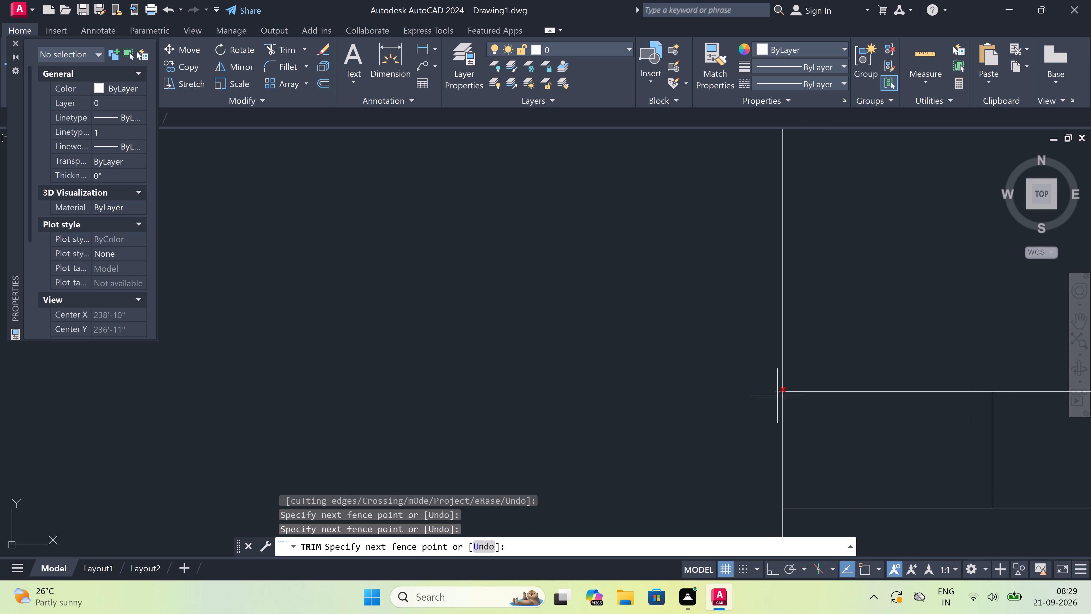
left_click(730, 412)
scroll(730, 412, "down", 3)
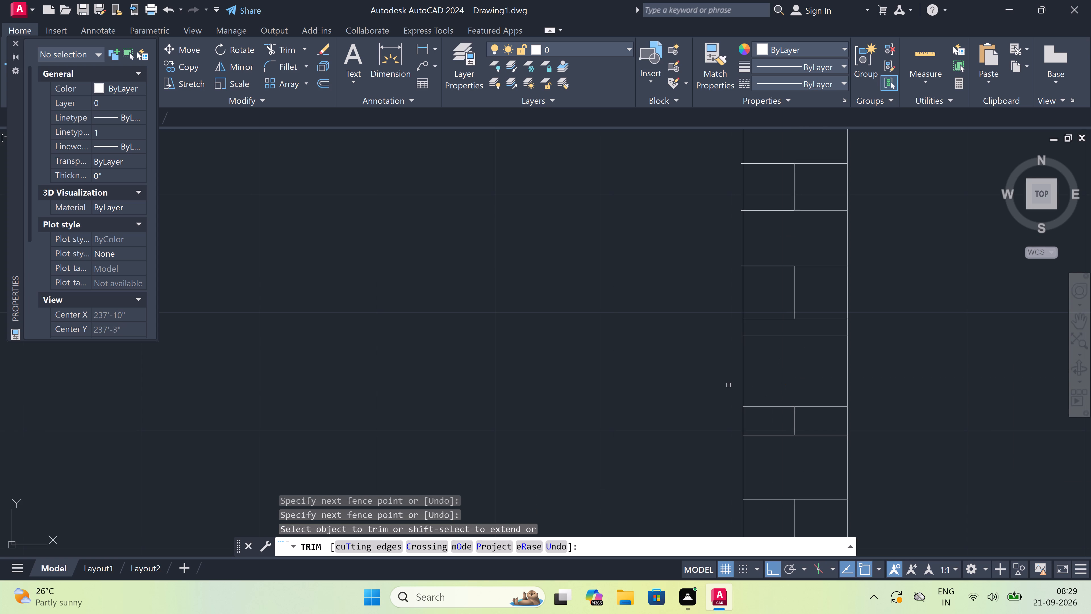
Trim the overshooting bottom and top joint ends of the divided course below the next tall divided course to the inner face.
scroll(737, 340, "up", 4)
scroll(737, 341, "down", 3)
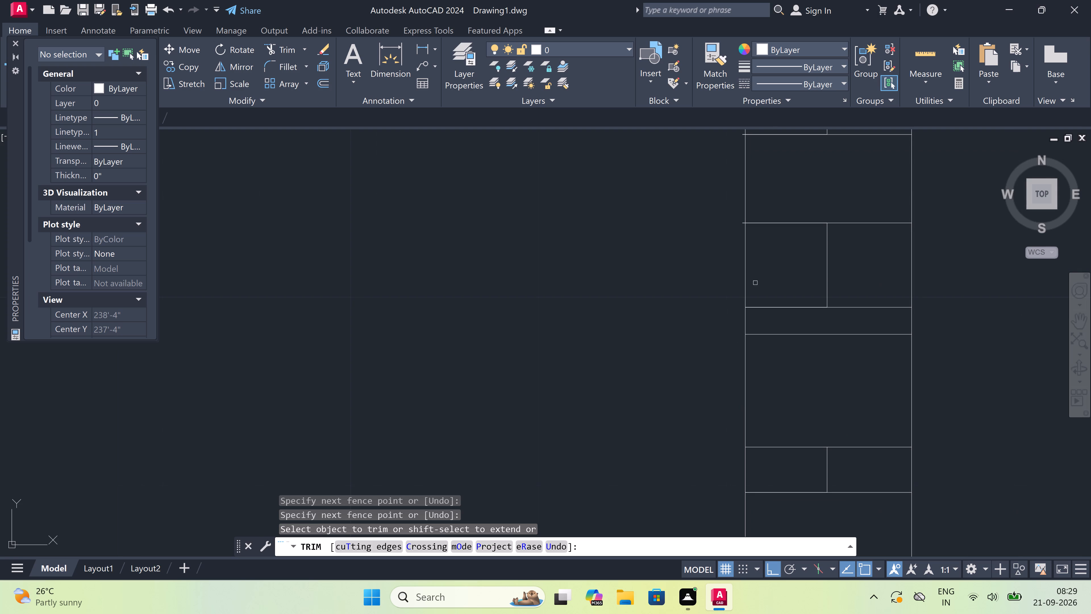
scroll(645, 377, "down", 4)
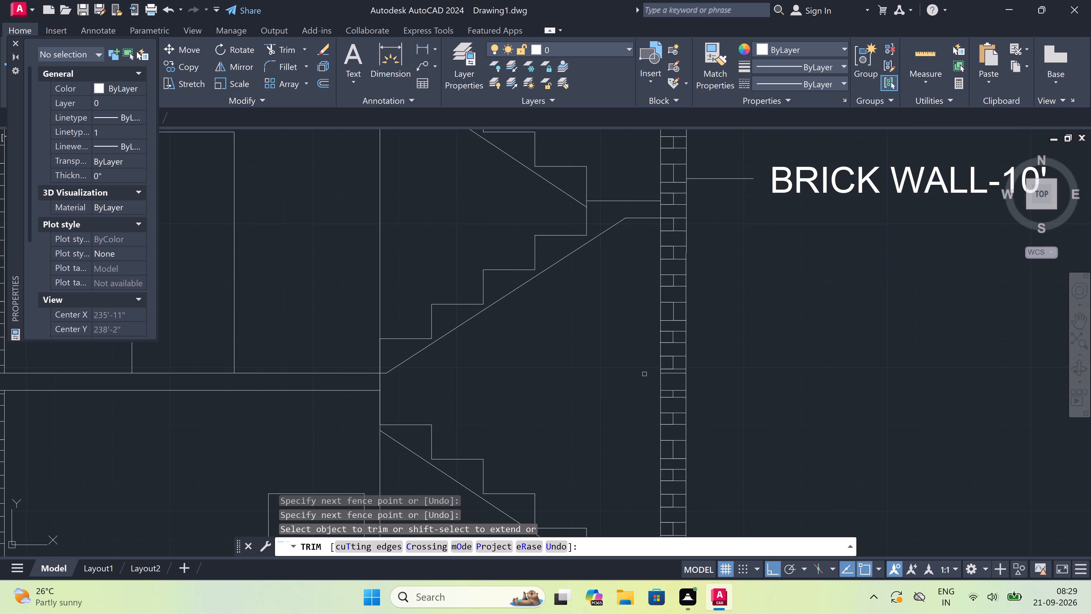
scroll(651, 323, "up", 4)
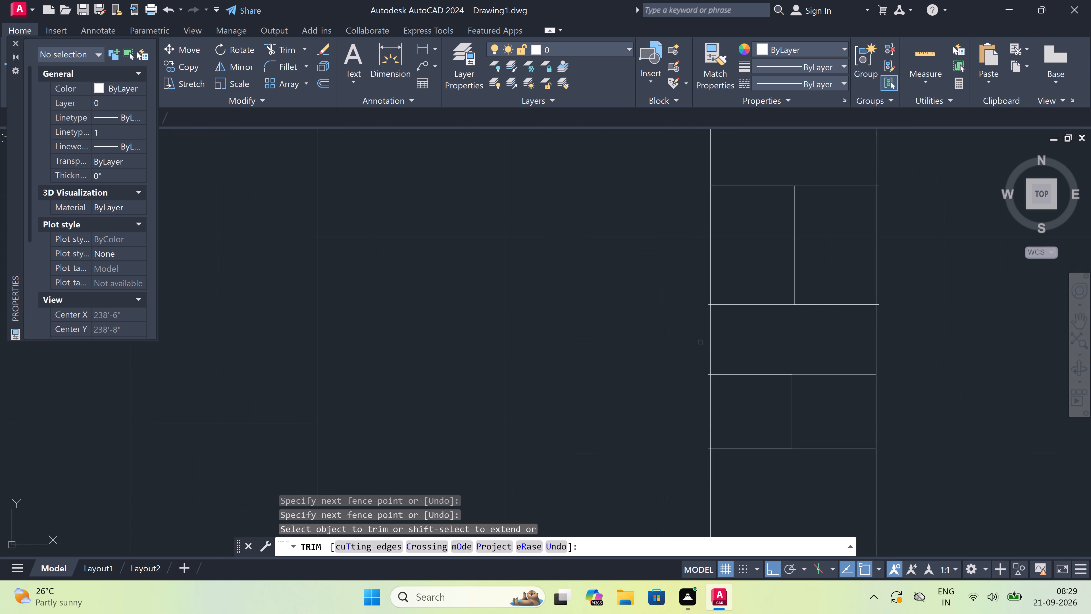
scroll(709, 449, "up", 4)
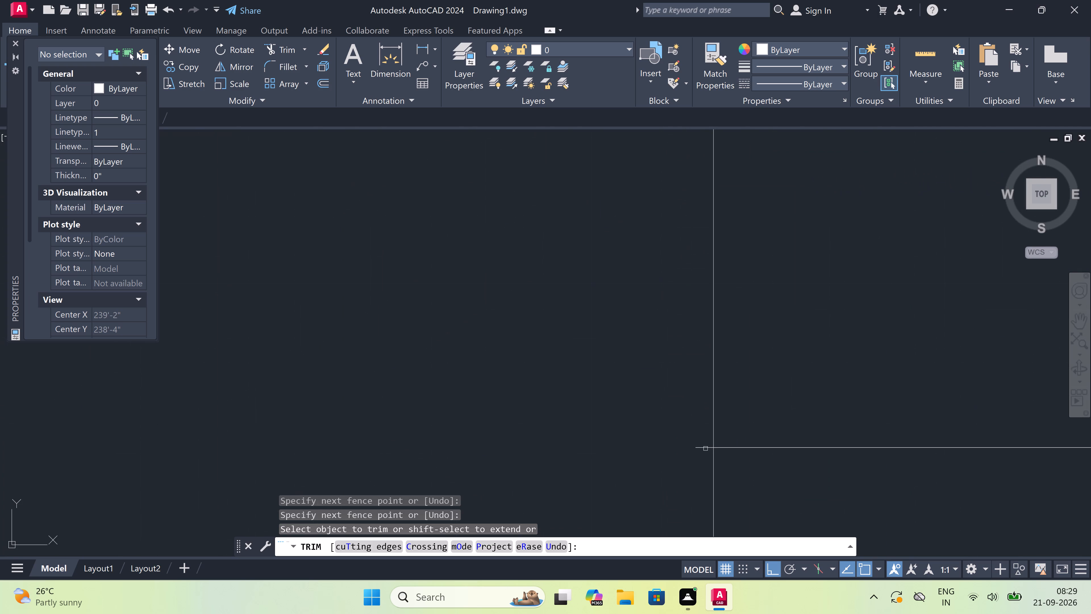
triple_click(701, 447)
scroll(699, 446, "down", 3)
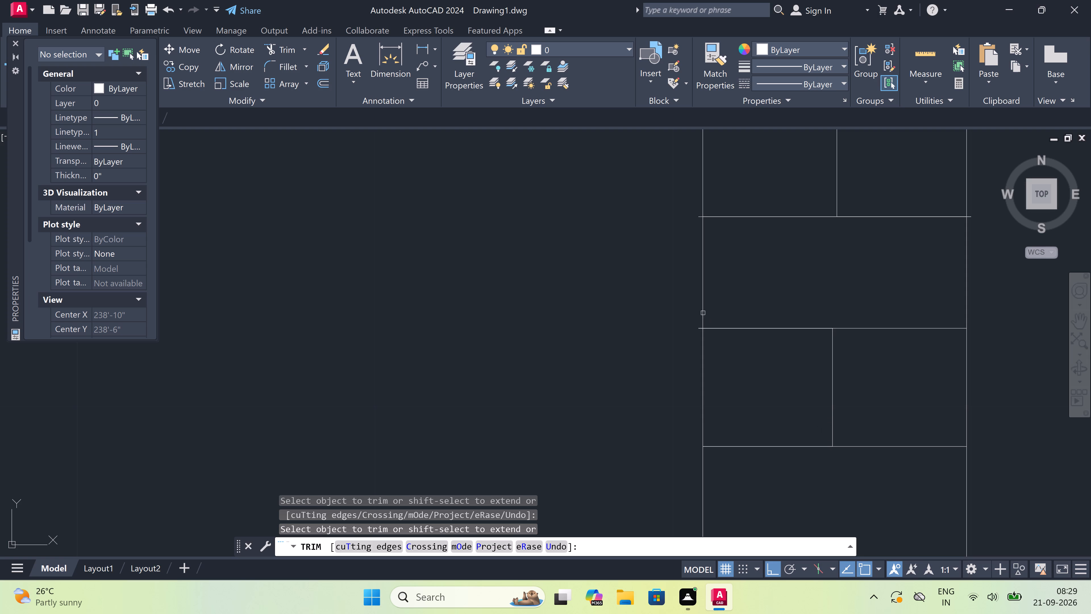
scroll(701, 321, "up", 2)
scroll(688, 356, "up", 3)
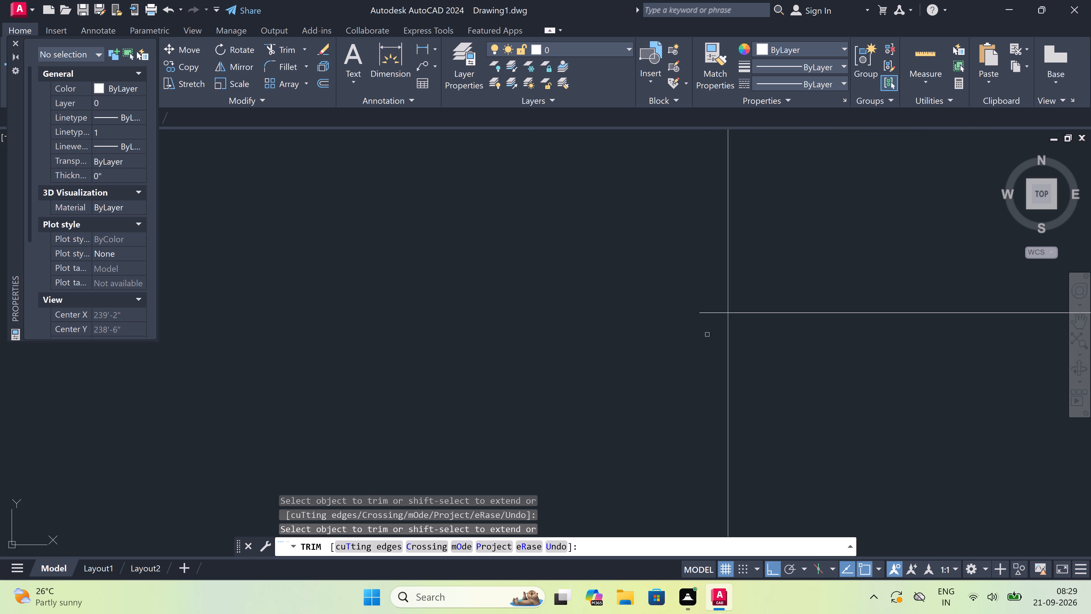
triple_click(715, 312)
scroll(711, 319, "down", 6)
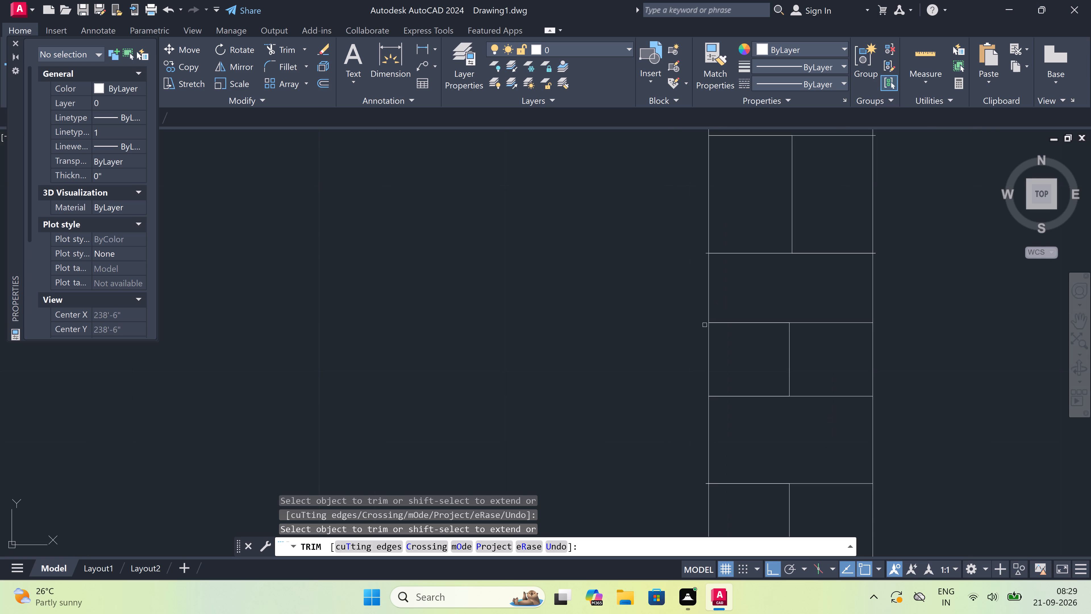
Trim the overshooting joint end directly beneath the next tall divided course to the inner face and finish trimming.
scroll(696, 261, "up", 2)
scroll(726, 233, "up", 1)
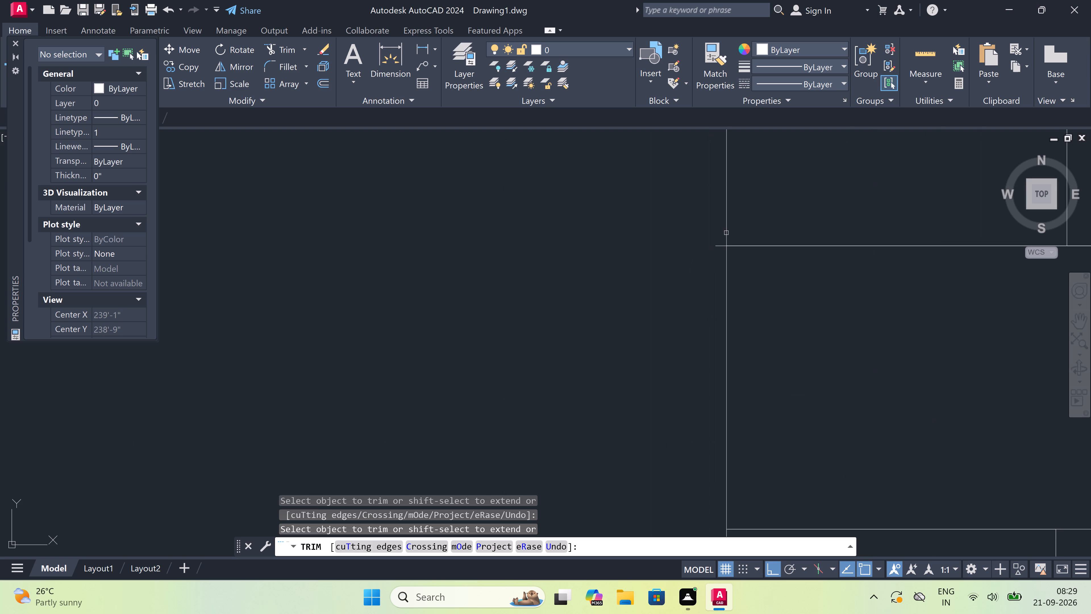
scroll(712, 252, "up", 3)
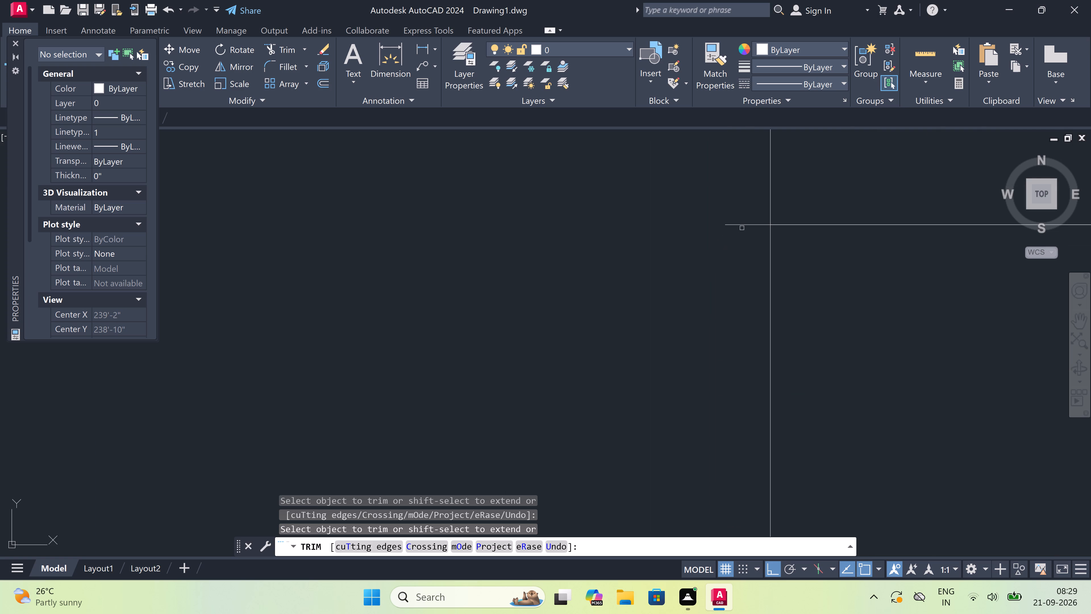
double_click(742, 225)
scroll(703, 371, "down", 10)
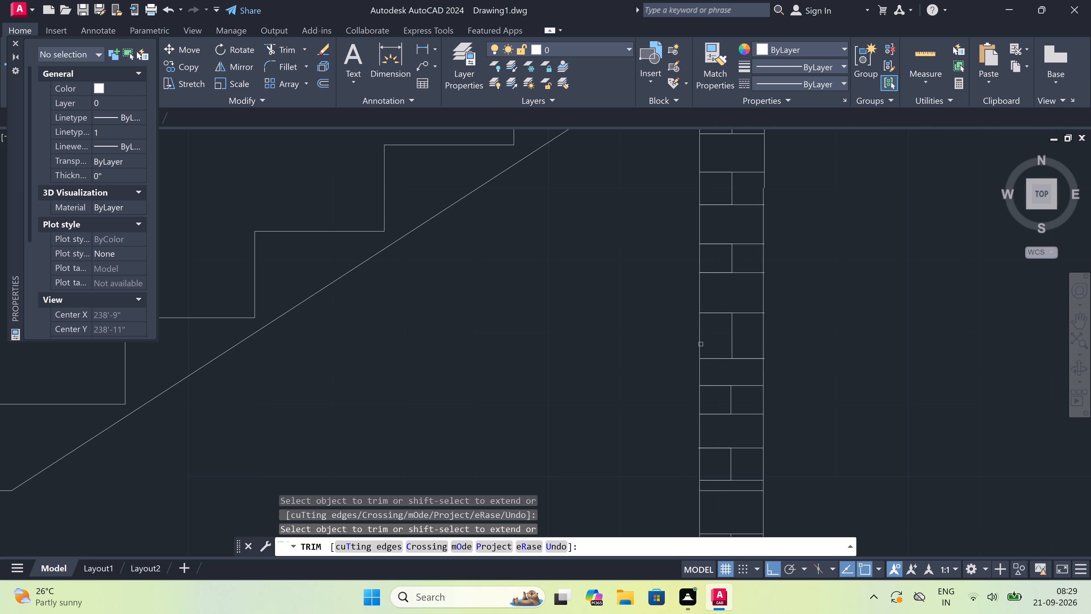
scroll(694, 288, "up", 3)
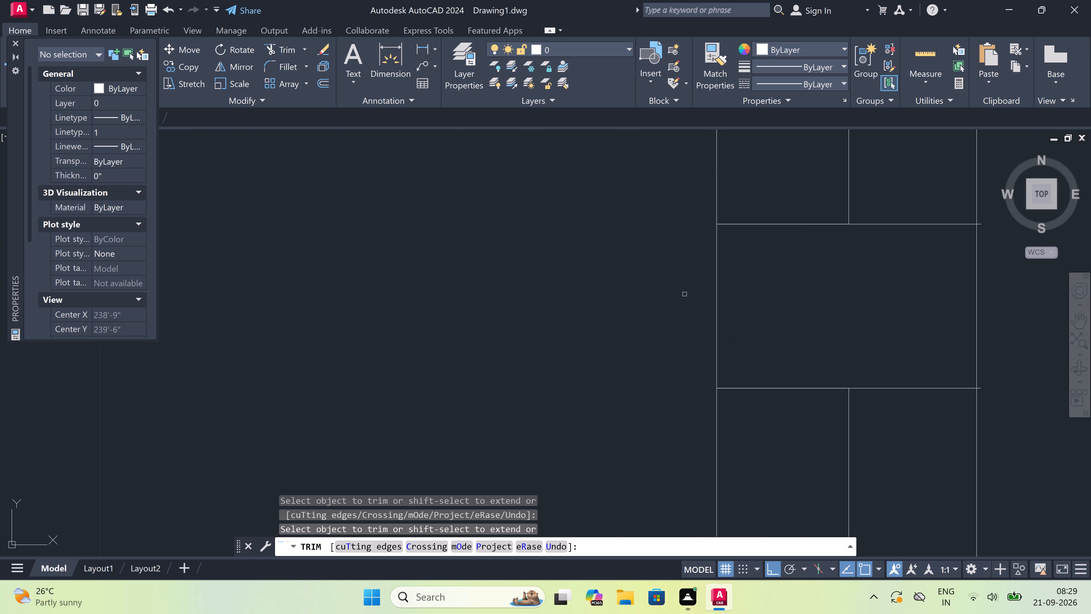
key("Escape")
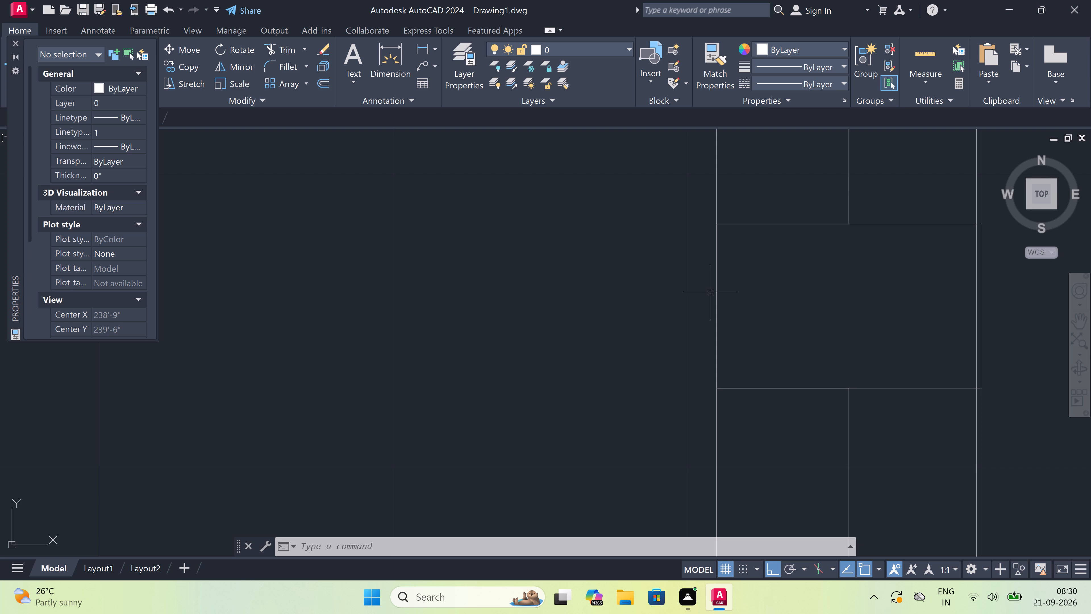
Start a window selection from the undivided brick course over its lower joint and the divided course below.
left_click_drag(789, 316, 1090, 593)
scroll(1090, 613, "up", 3)
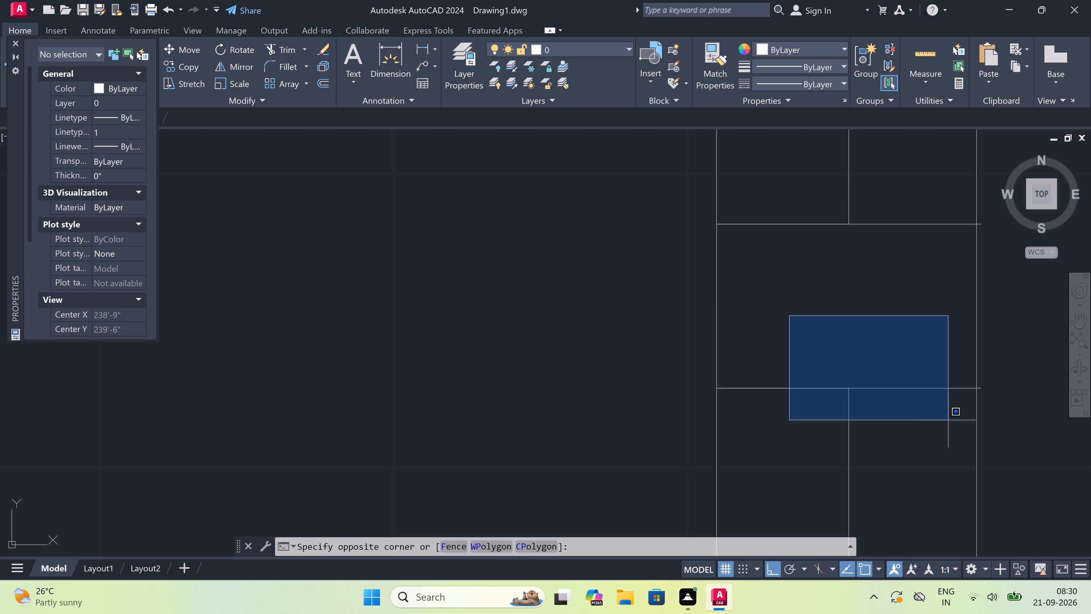
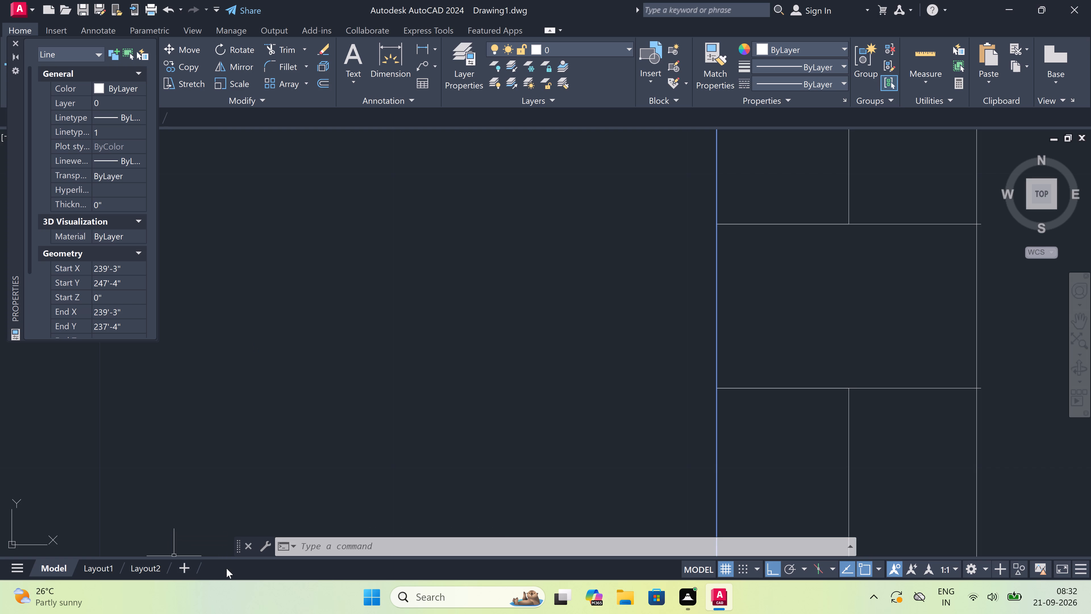
Draw a short vertical line closing the slab's inner edge, from the brick wall's top inner corner up to the parapet base line.
key("Escape")
key("Escape")
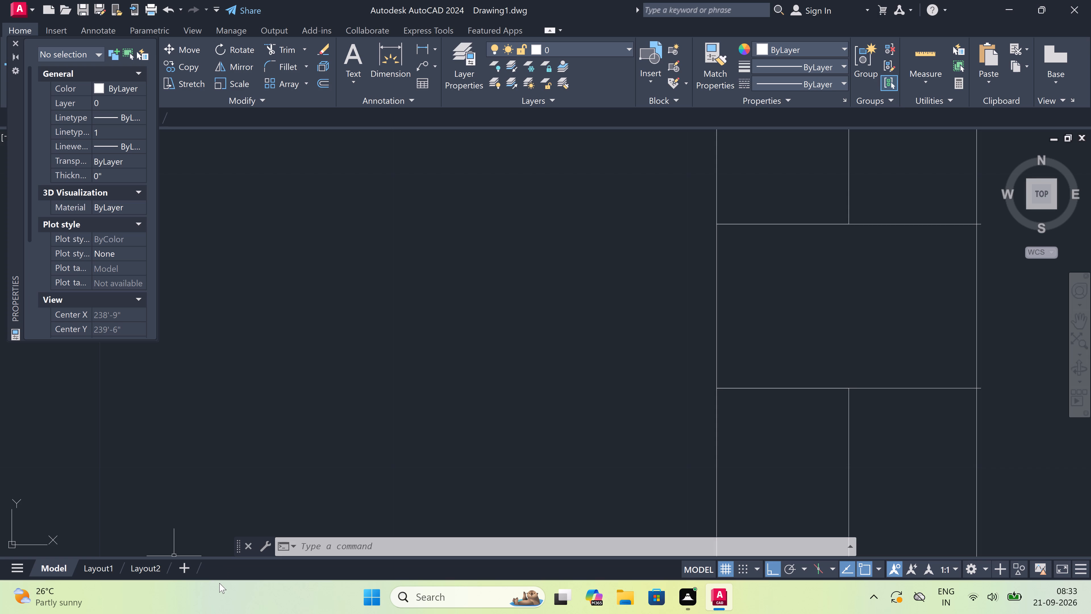
scroll(209, 594, "down", 2)
scroll(534, 229, "down", 8)
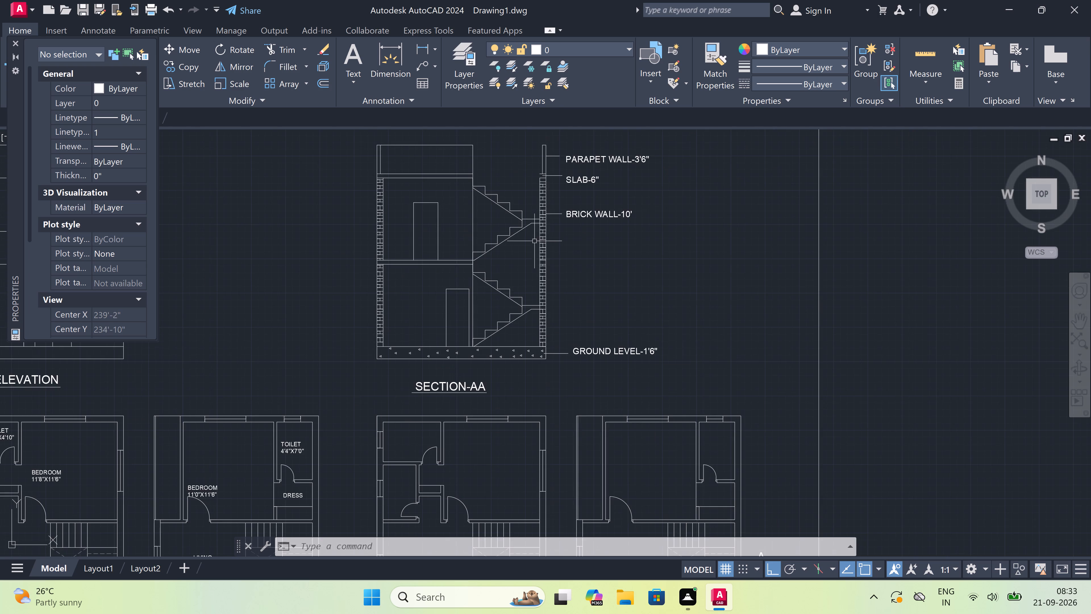
scroll(528, 246, "down", 2)
scroll(517, 204, "up", 5)
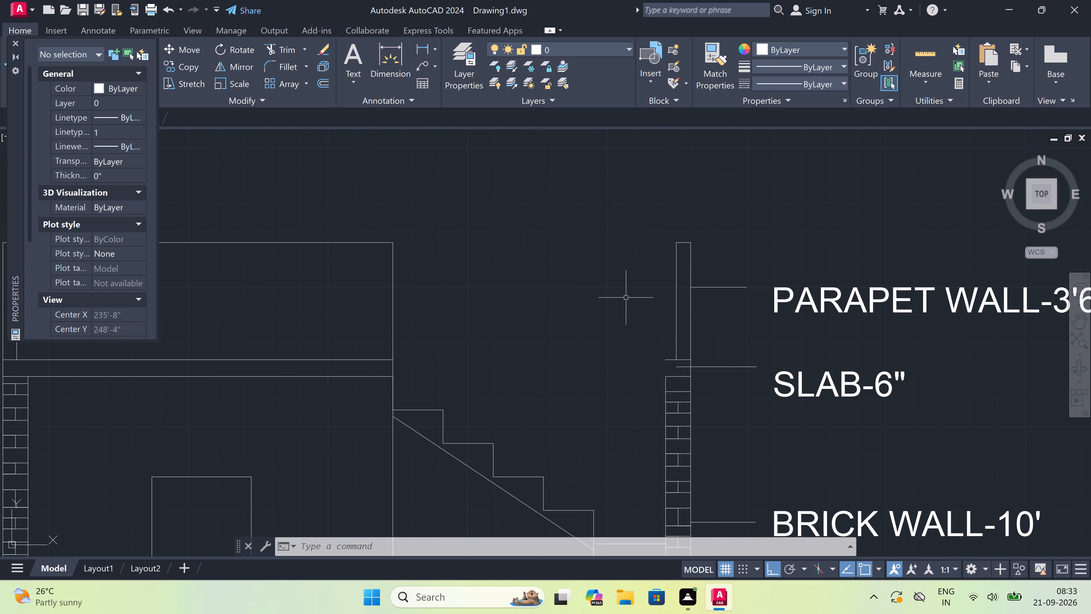
key("l")
key("space")
scroll(682, 373, "up", 1)
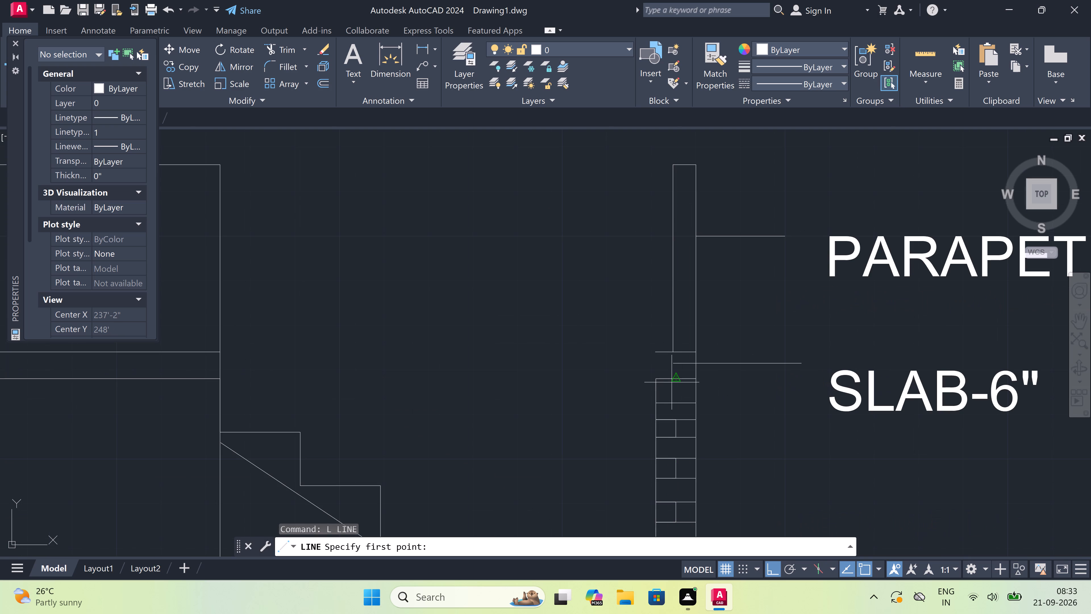
scroll(662, 383, "up", 1)
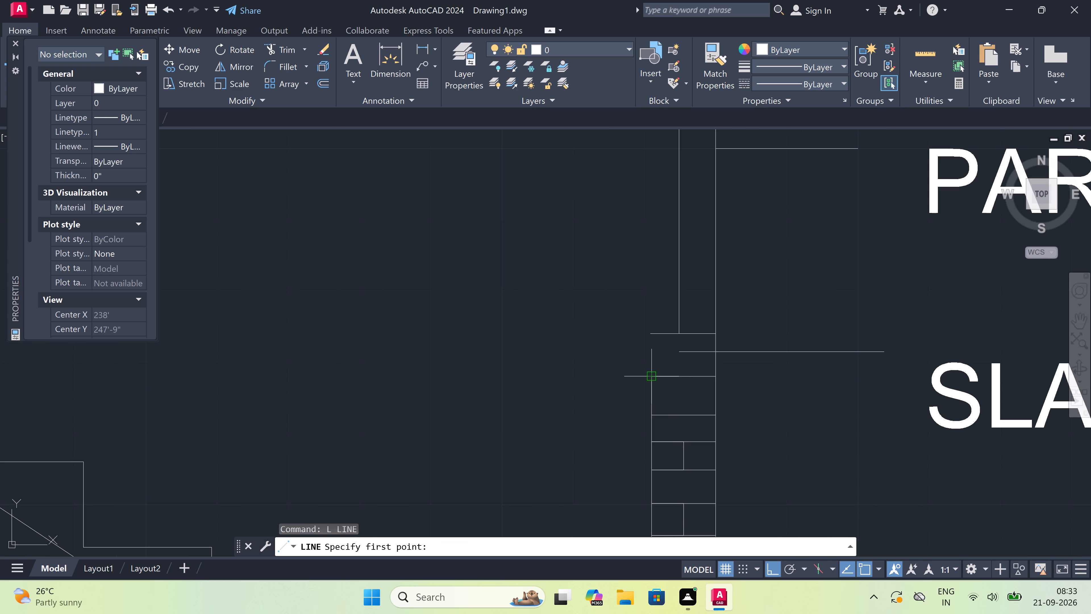
left_click(654, 378)
left_click(652, 337)
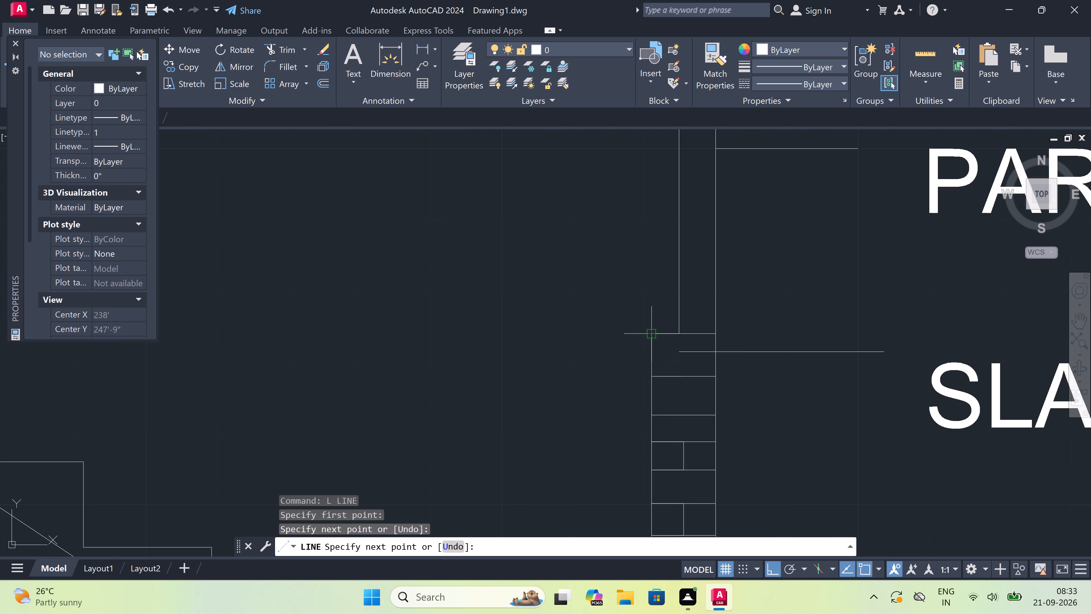
key("Escape")
Draw a horizontal line across the open stair bay, from the outer parapet wall's top inner corner to the opposite parapet's top corner.
scroll(635, 335, "down", 7)
scroll(550, 284, "up", 1)
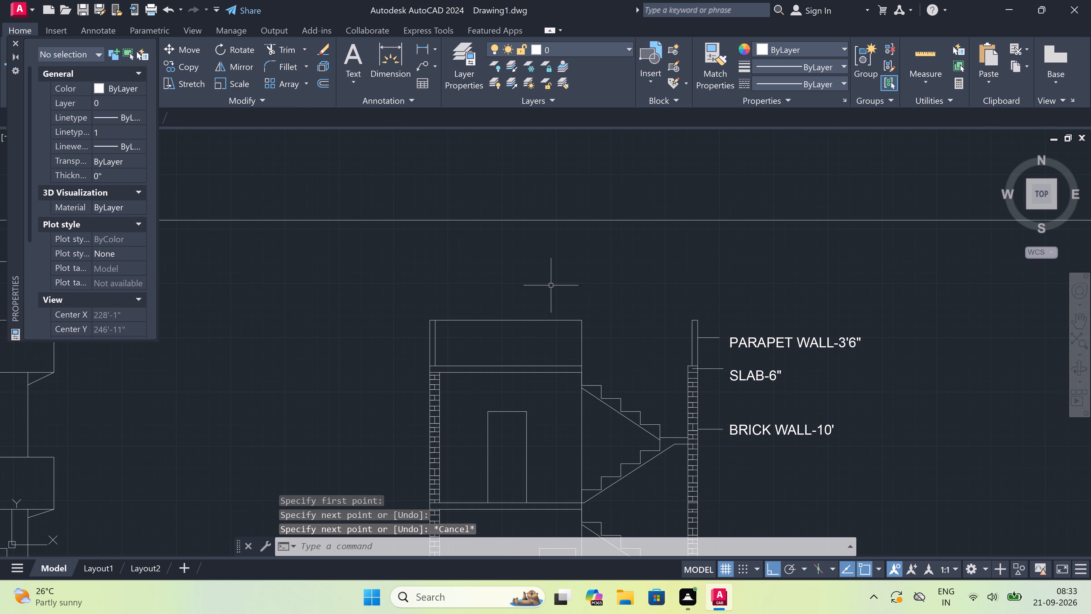
scroll(671, 321, "up", 2)
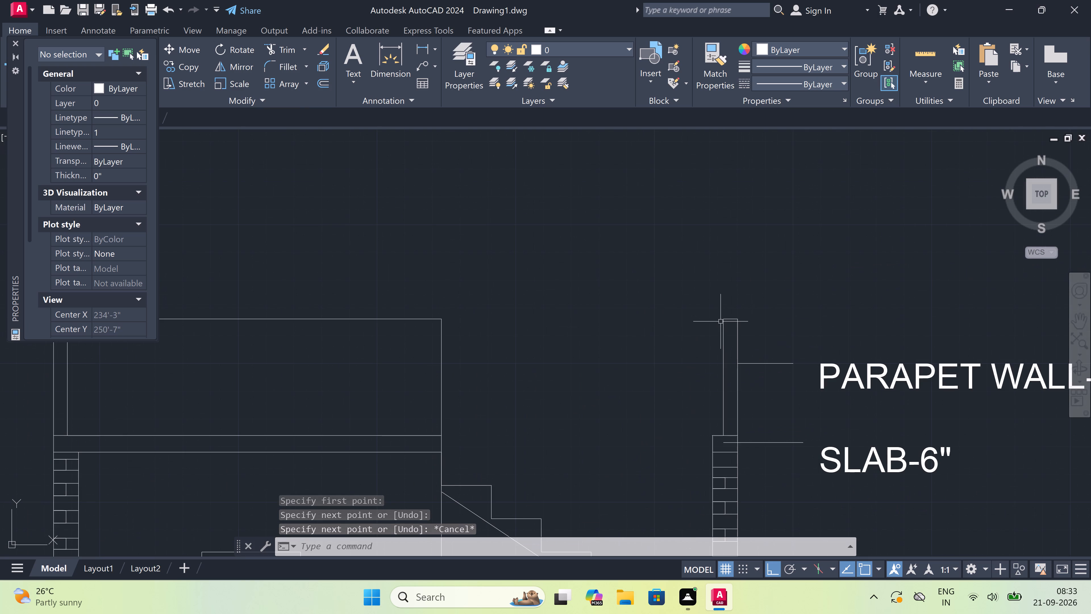
key("space")
left_click(722, 319)
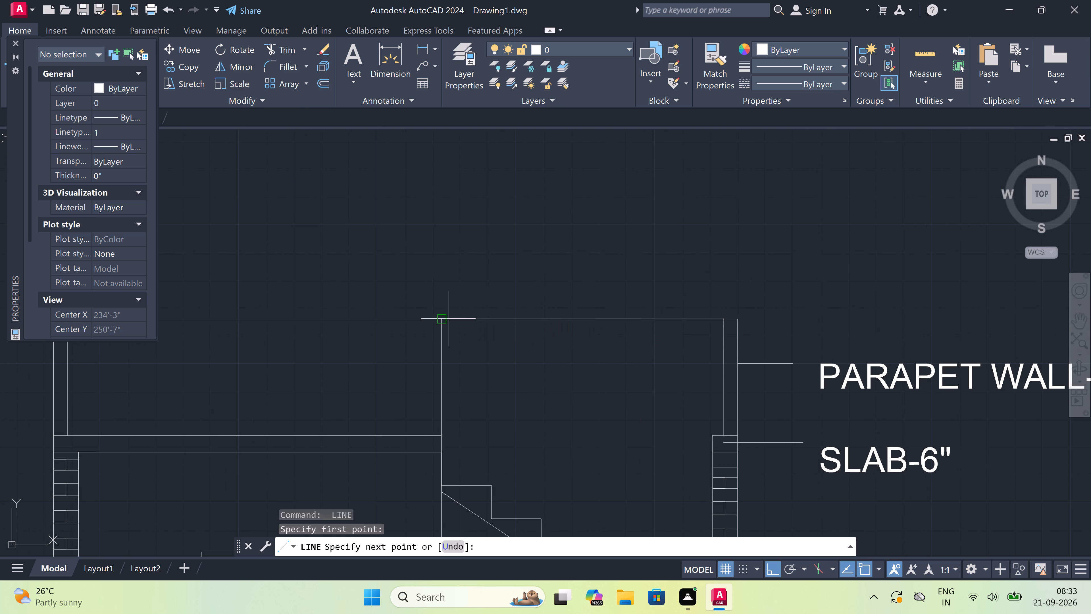
left_click(441, 321)
key("Escape")
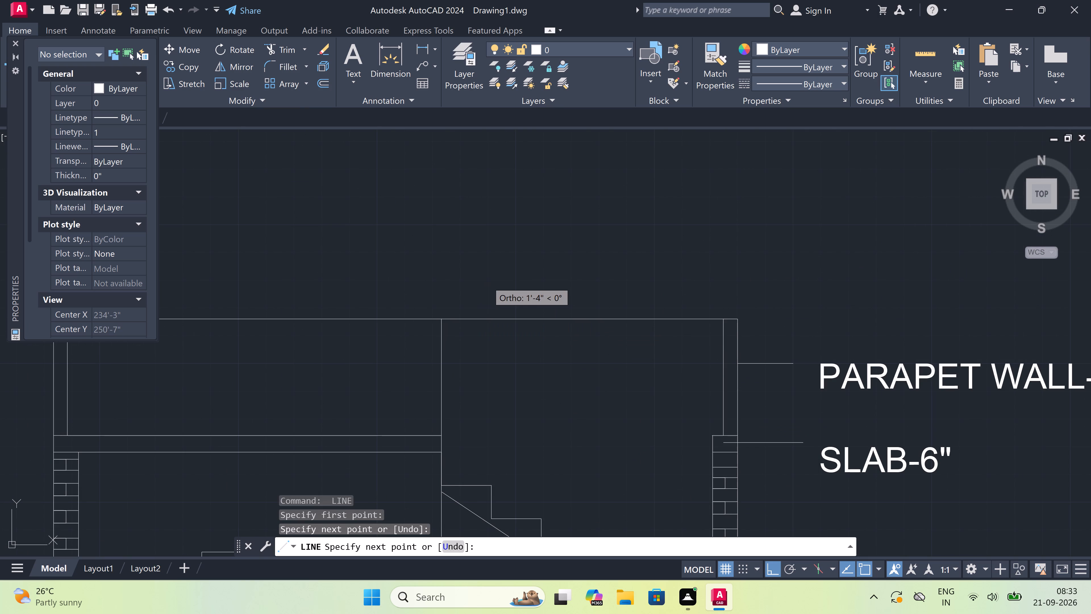
key("Escape")
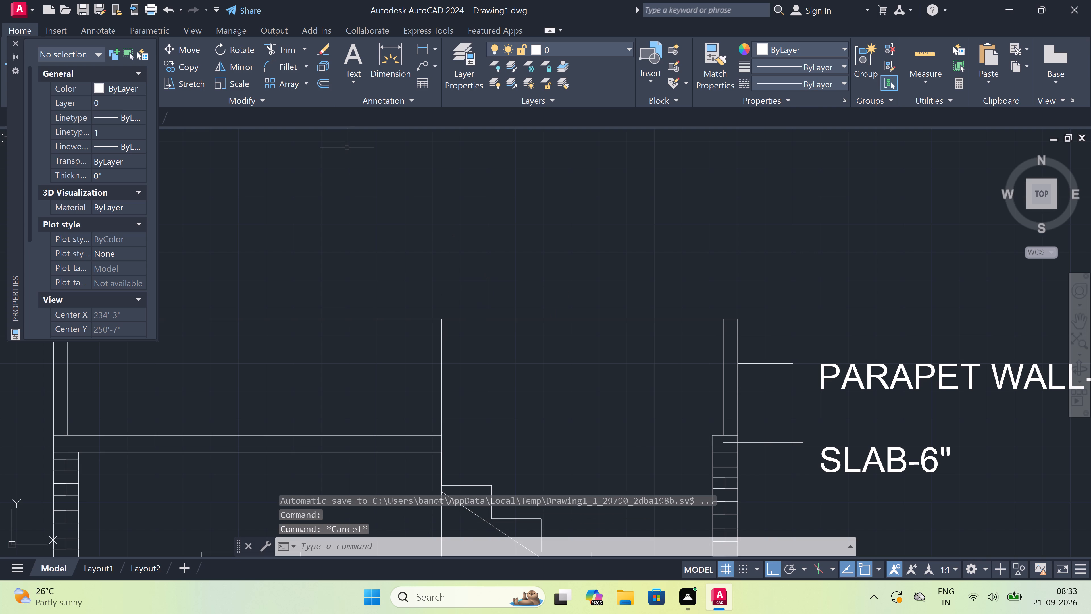
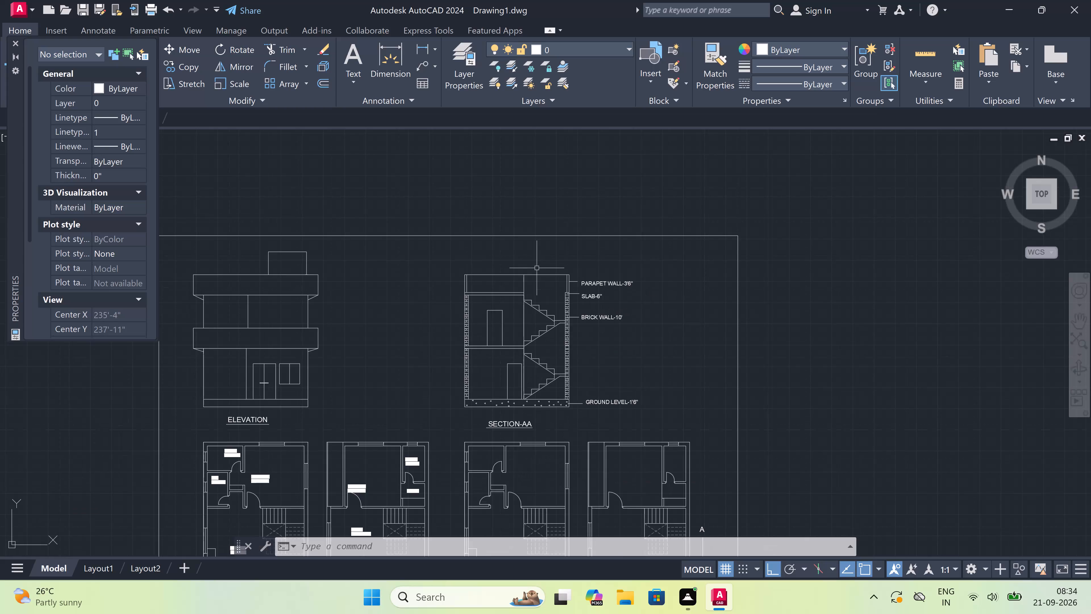
Examine Section-AA, the front elevation and the overall drawing sheet to check the finished linework and layout.
scroll(537, 268, "down", 1)
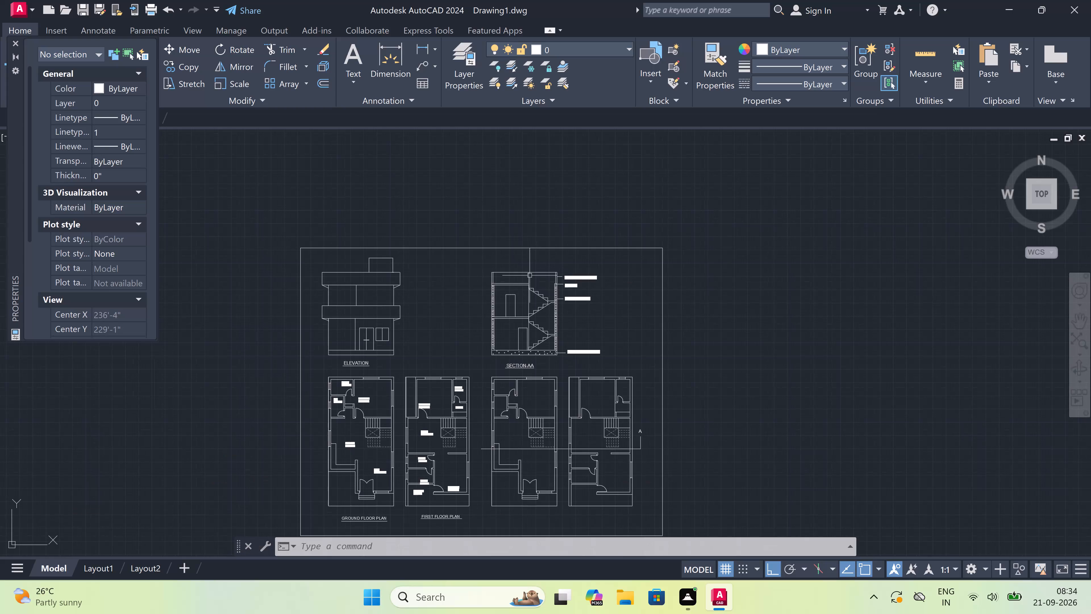
scroll(515, 300, "up", 2)
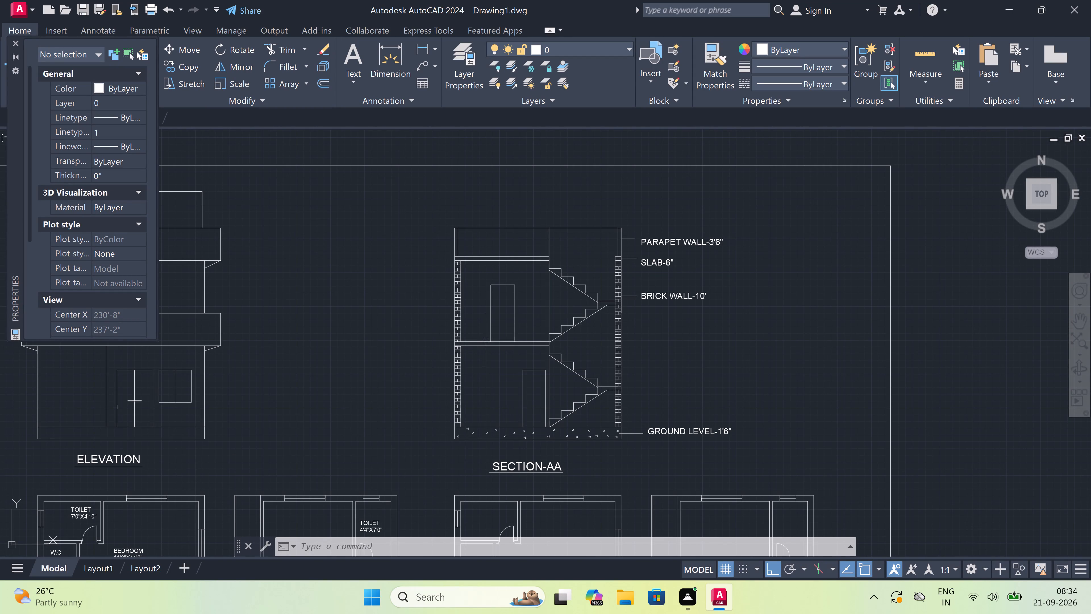
scroll(492, 329, "down", 2)
scroll(492, 328, "up", 1)
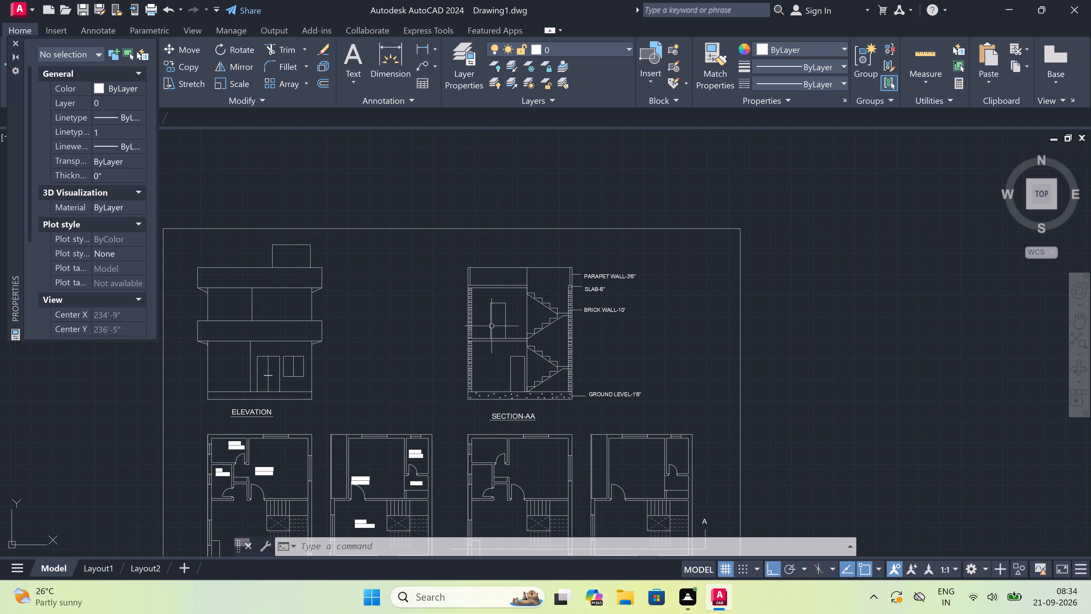
scroll(498, 289, "down", 3)
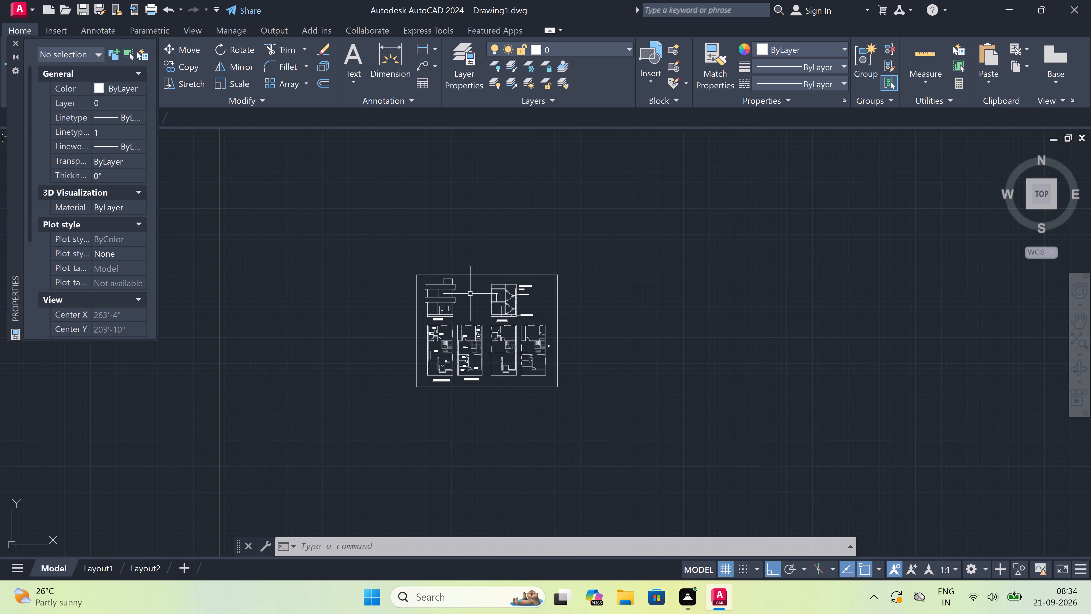
scroll(433, 286, "up", 5)
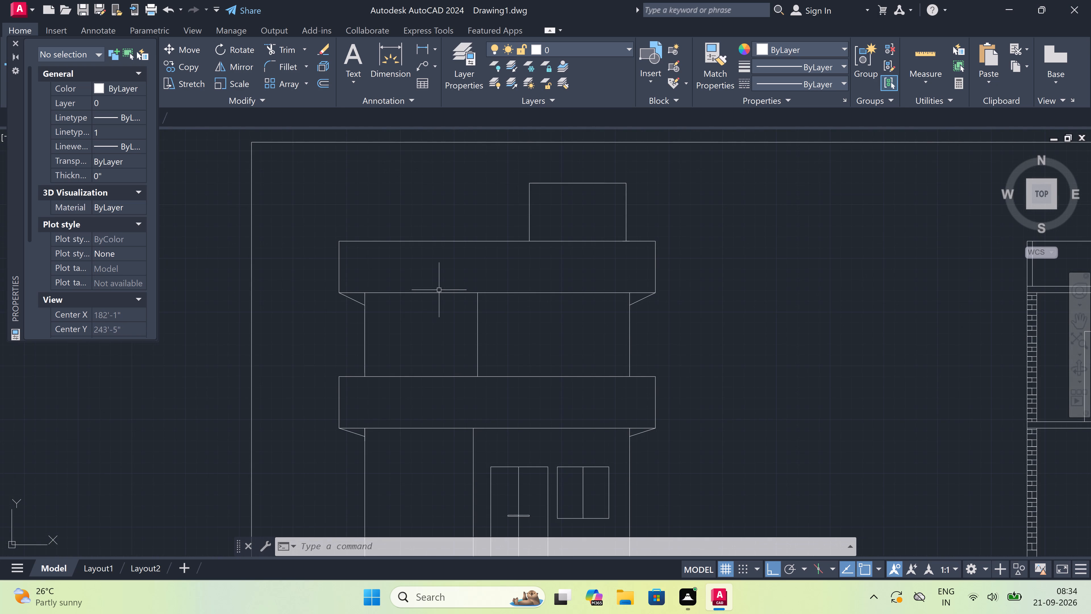
scroll(444, 282, "down", 2)
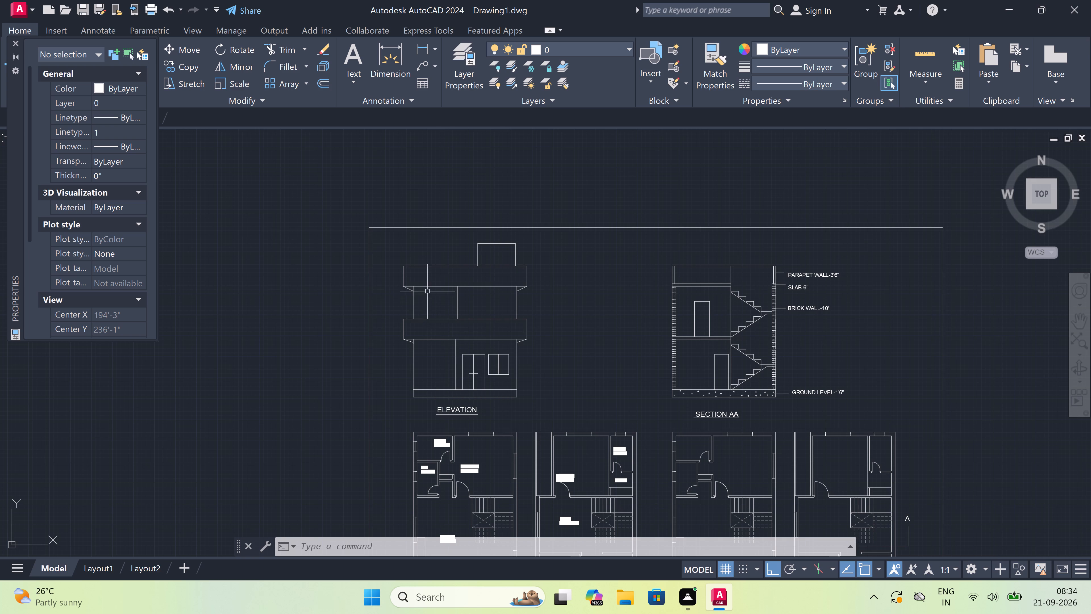
scroll(438, 258, "down", 3)
scroll(438, 258, "up", 2)
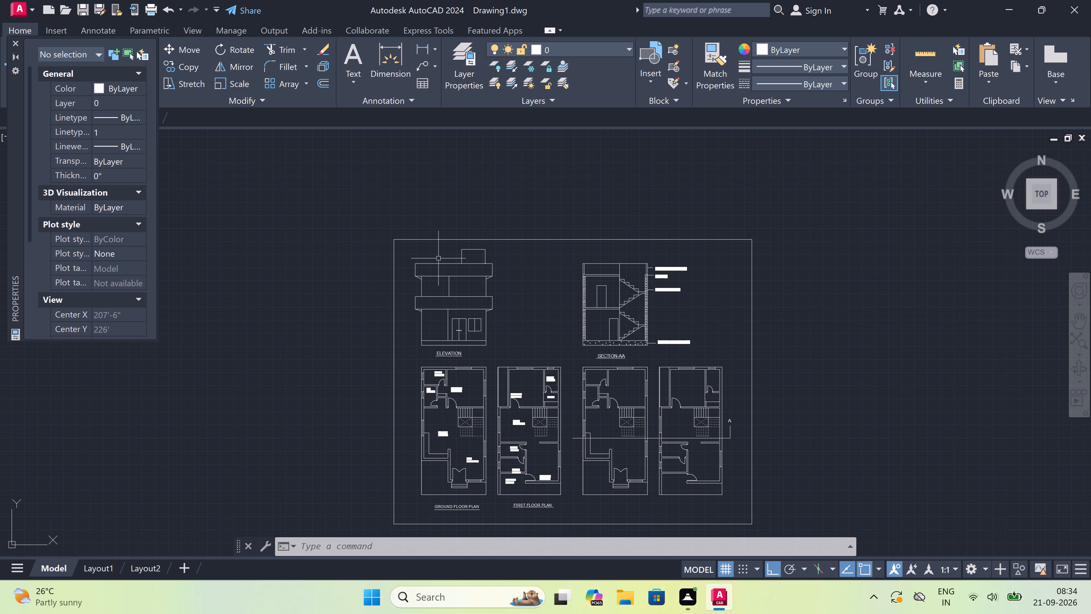
scroll(438, 258, "up", 1)
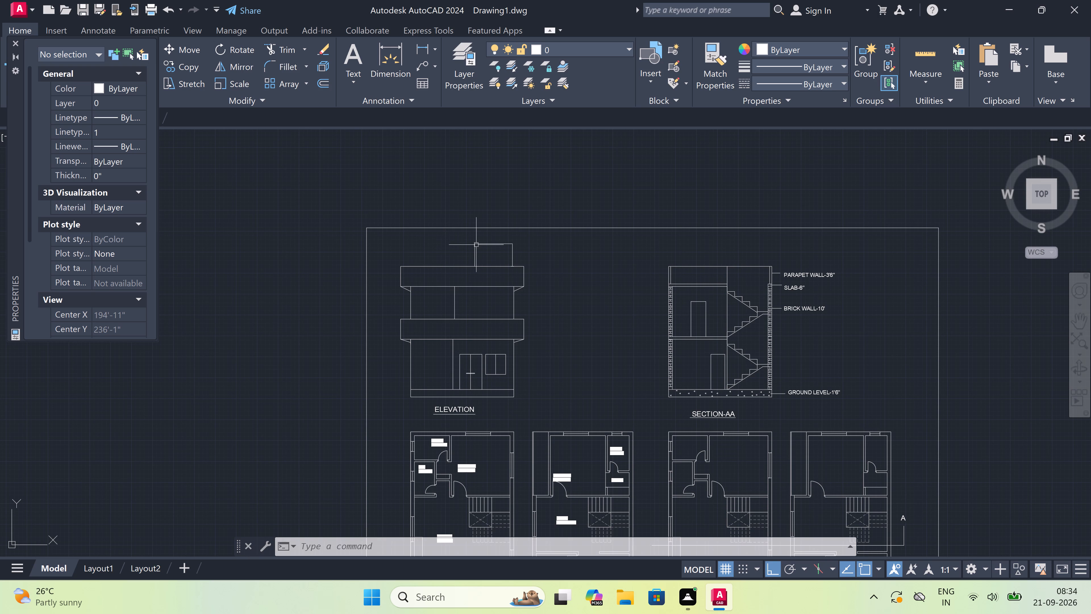
scroll(469, 257, "down", 2)
scroll(465, 264, "up", 1)
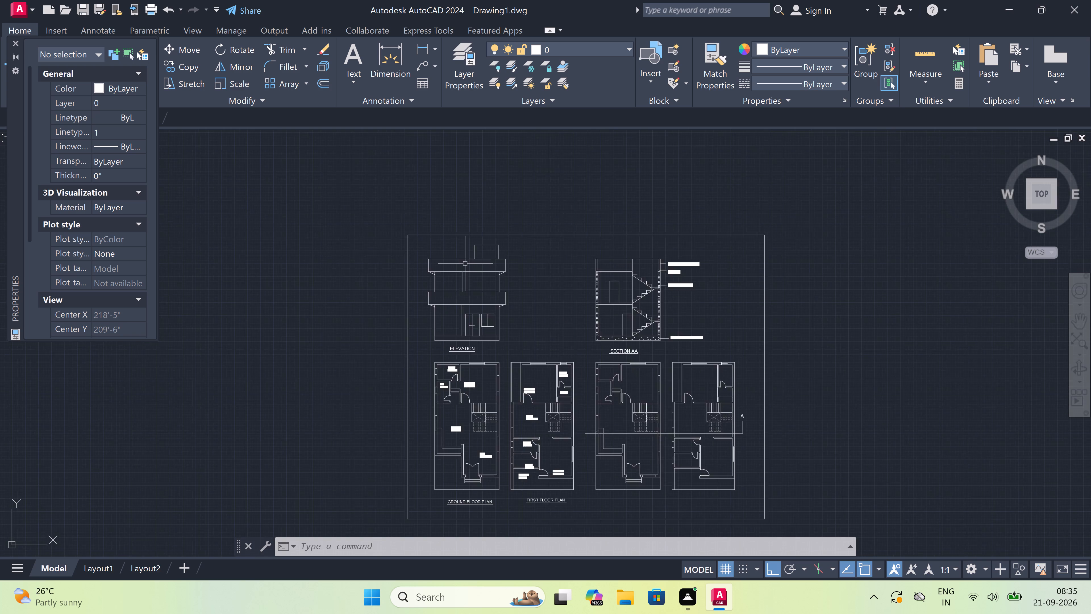
scroll(464, 264, "up", 3)
scroll(464, 264, "down", 1)
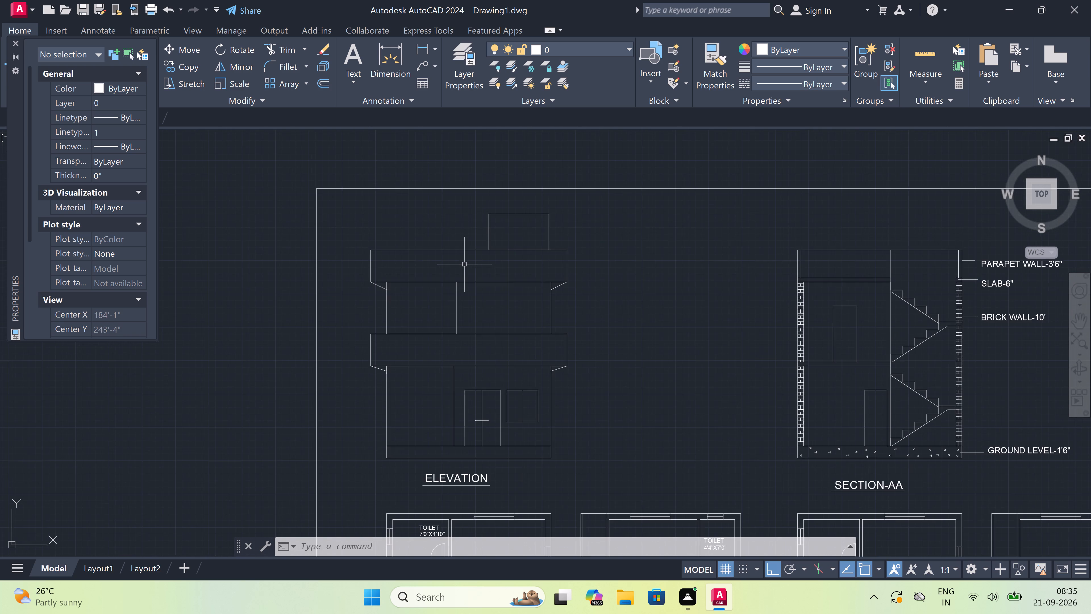
scroll(464, 264, "down", 1)
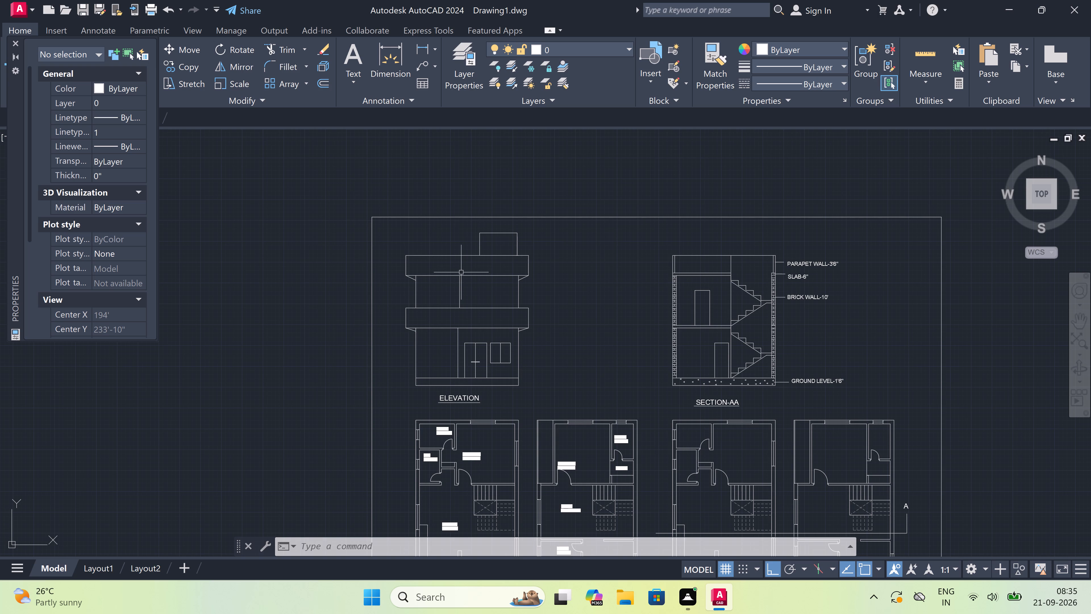
scroll(467, 257, "down", 2)
scroll(462, 269, "up", 2)
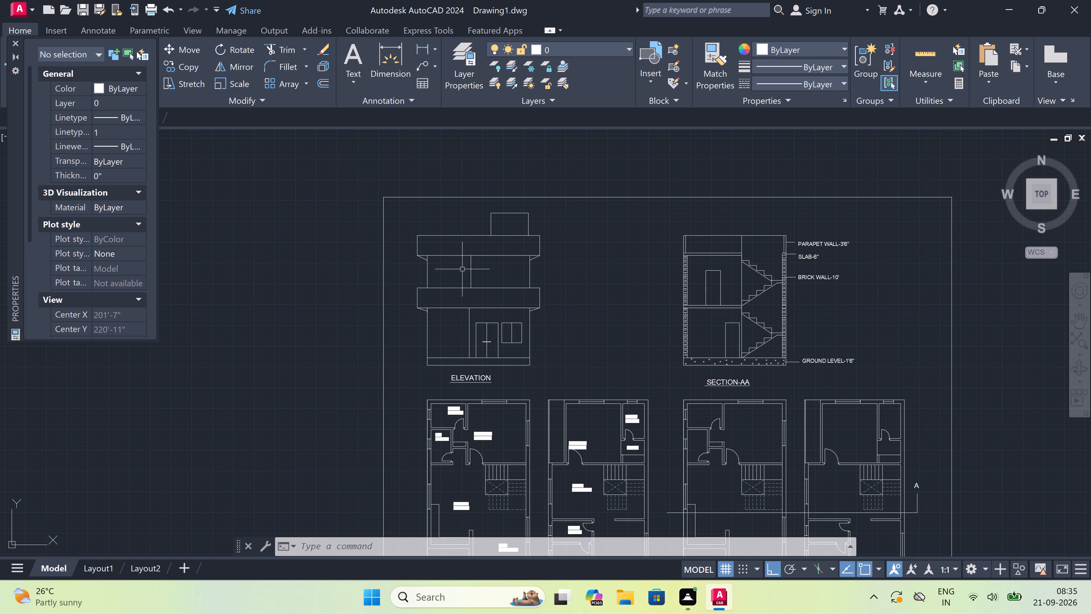
scroll(474, 266, "down", 2)
scroll(560, 286, "up", 2)
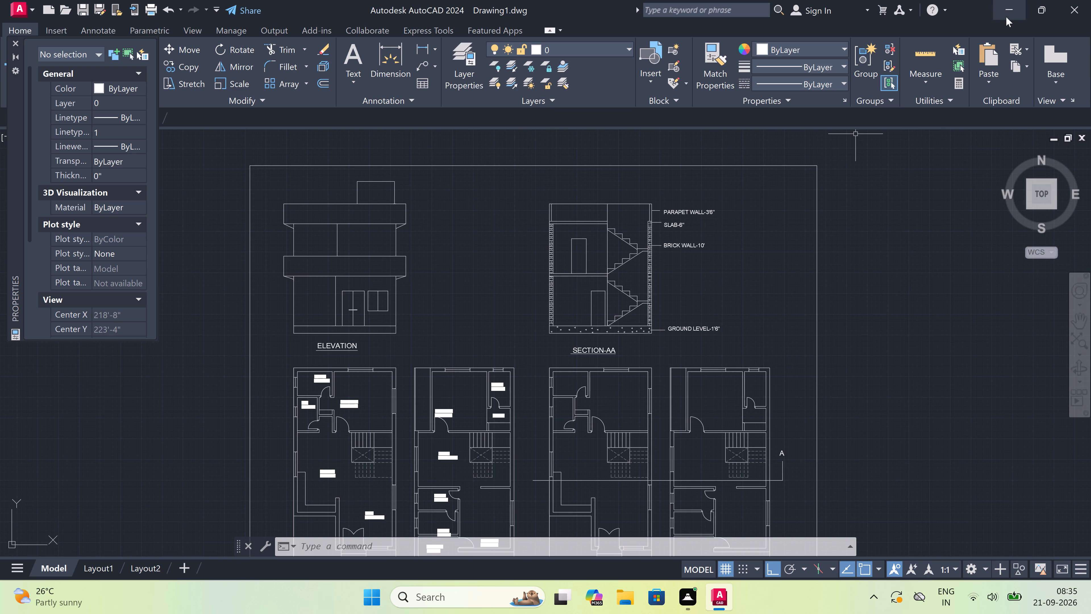
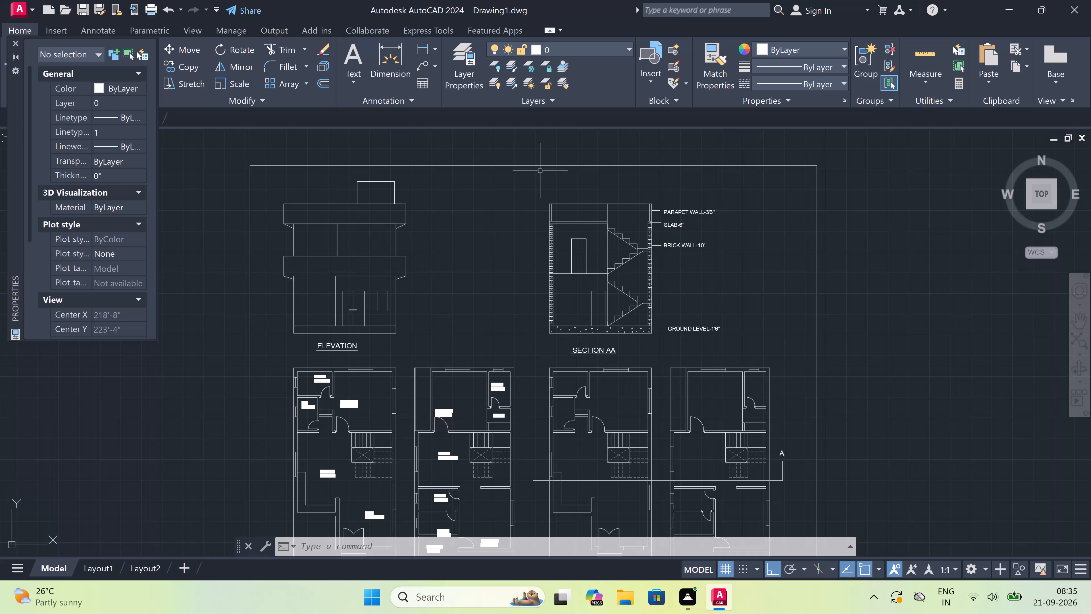
Draw five horizontal brick course lines across the left parapet wall of Section-AA, working upward from just above the roof slab.
scroll(549, 196, "up", 2)
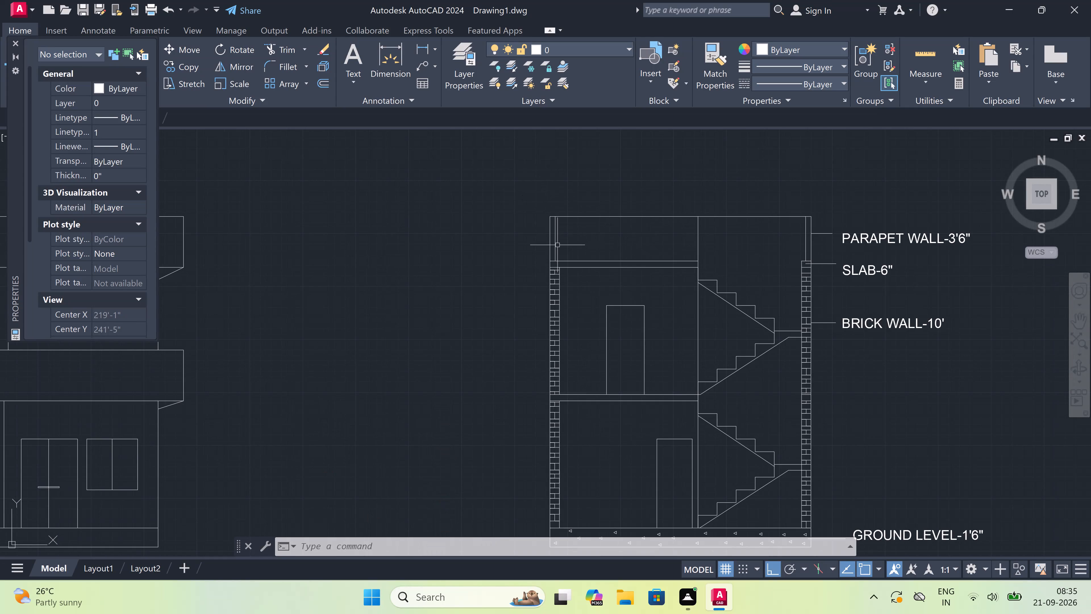
scroll(556, 249, "up", 3)
scroll(556, 249, "down", 1)
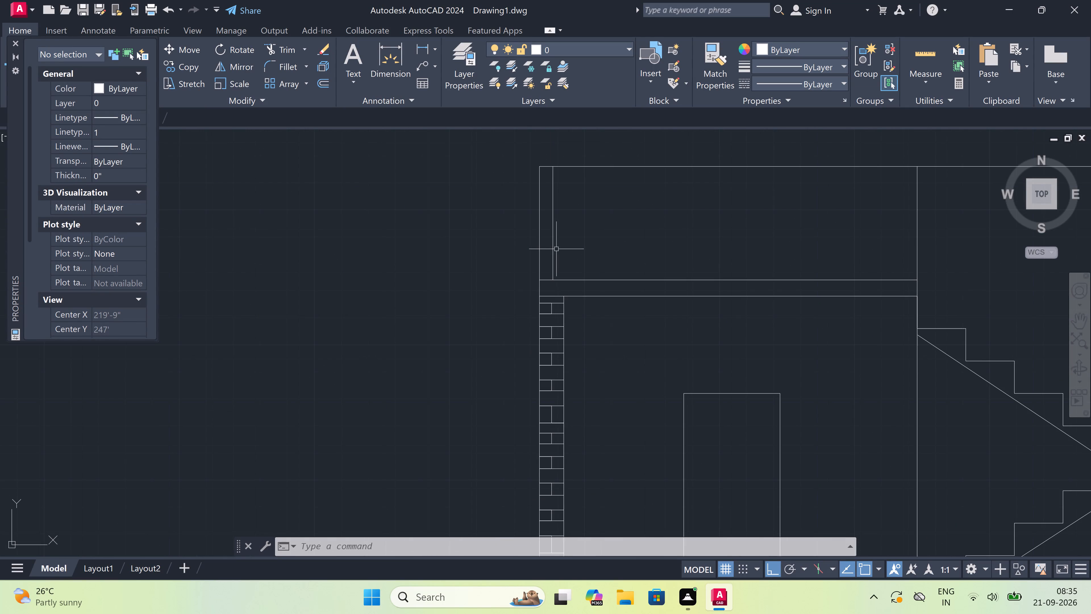
key("l")
key("space")
scroll(556, 248, "up", 1)
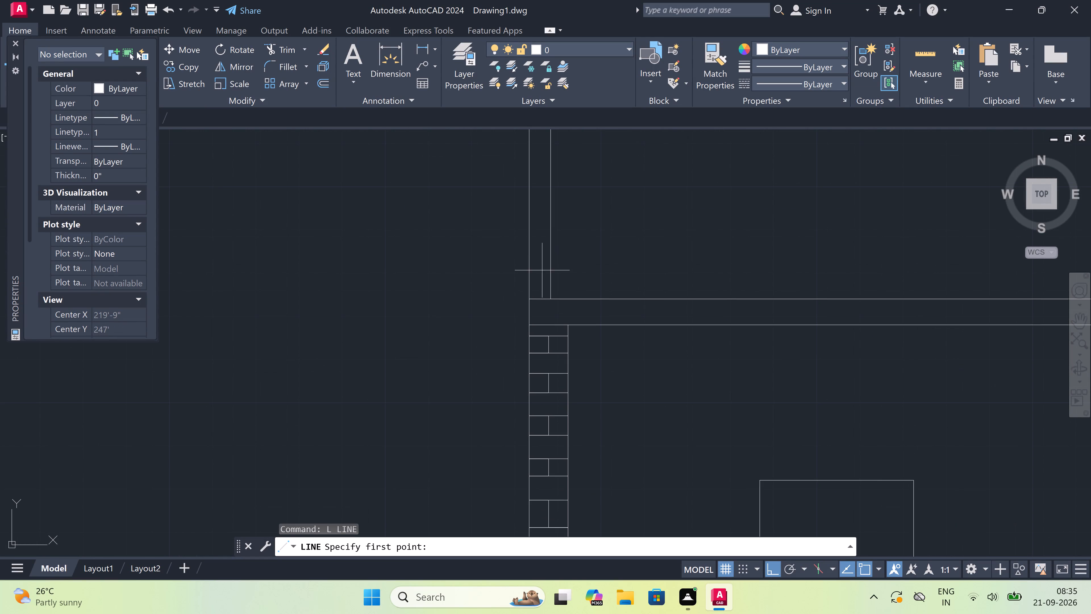
scroll(542, 271, "up", 1)
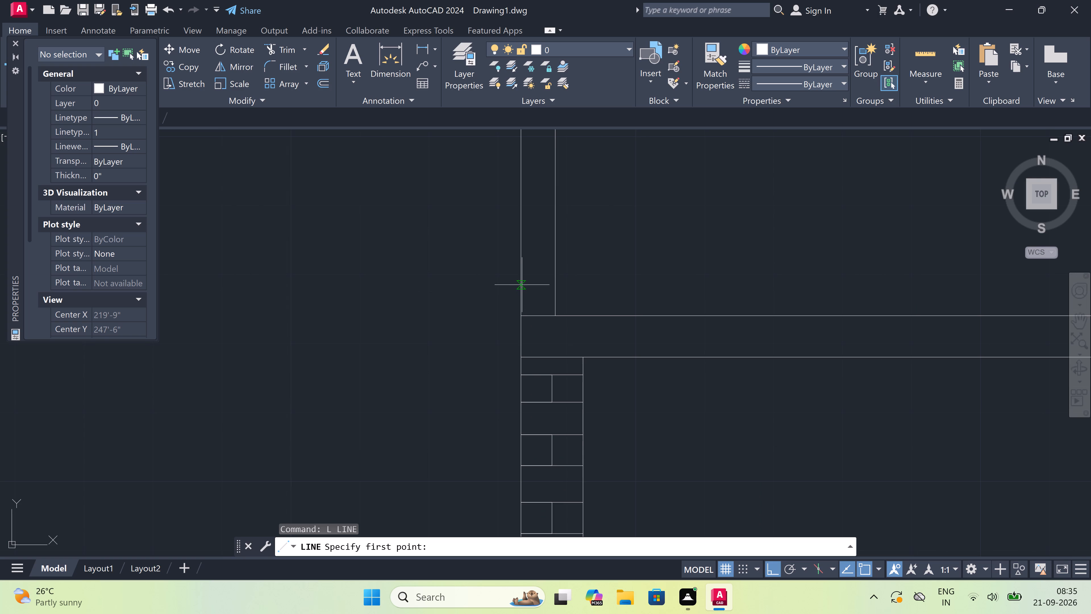
left_click(522, 288)
left_click(554, 290)
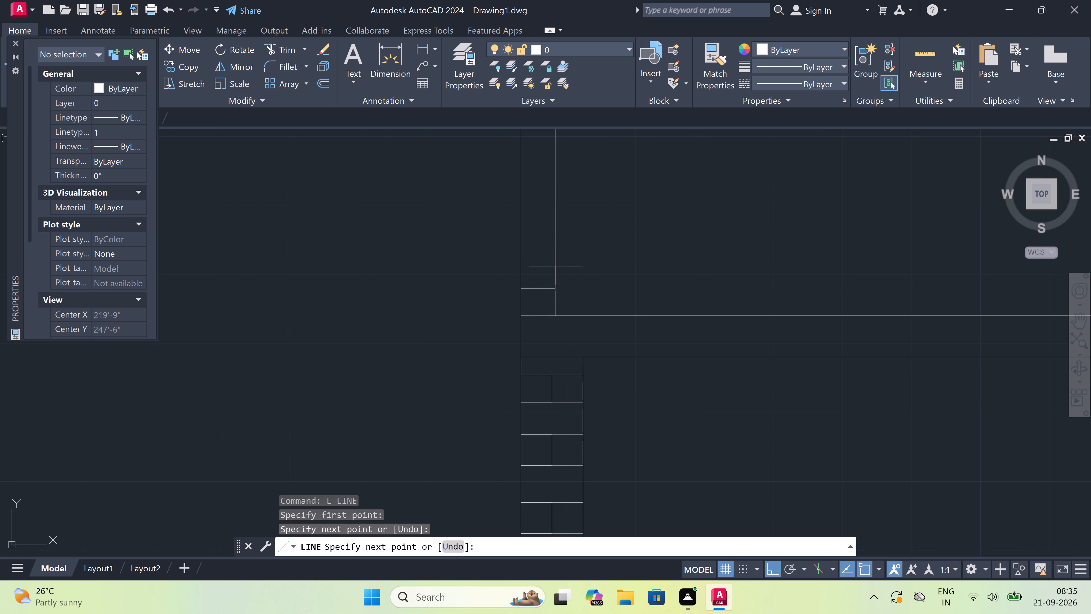
left_click(555, 265)
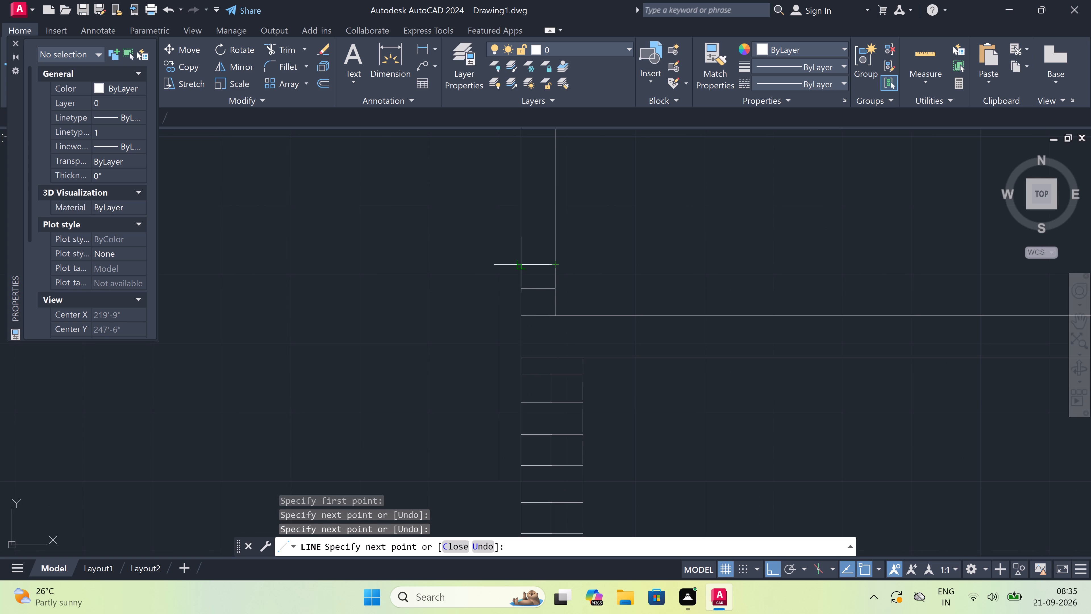
left_click(517, 267)
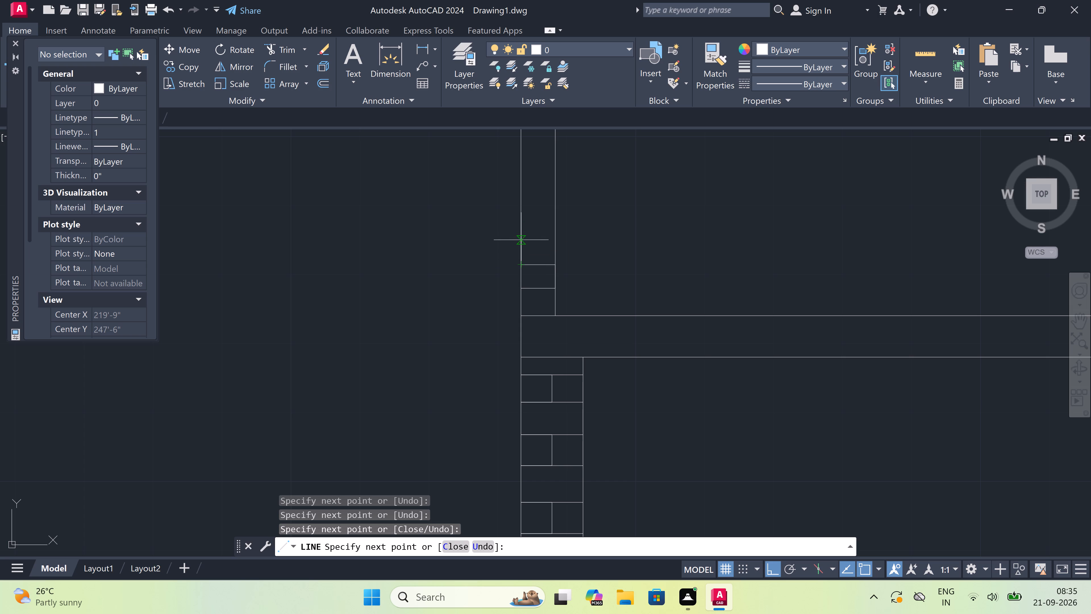
left_click(522, 239)
left_click(554, 239)
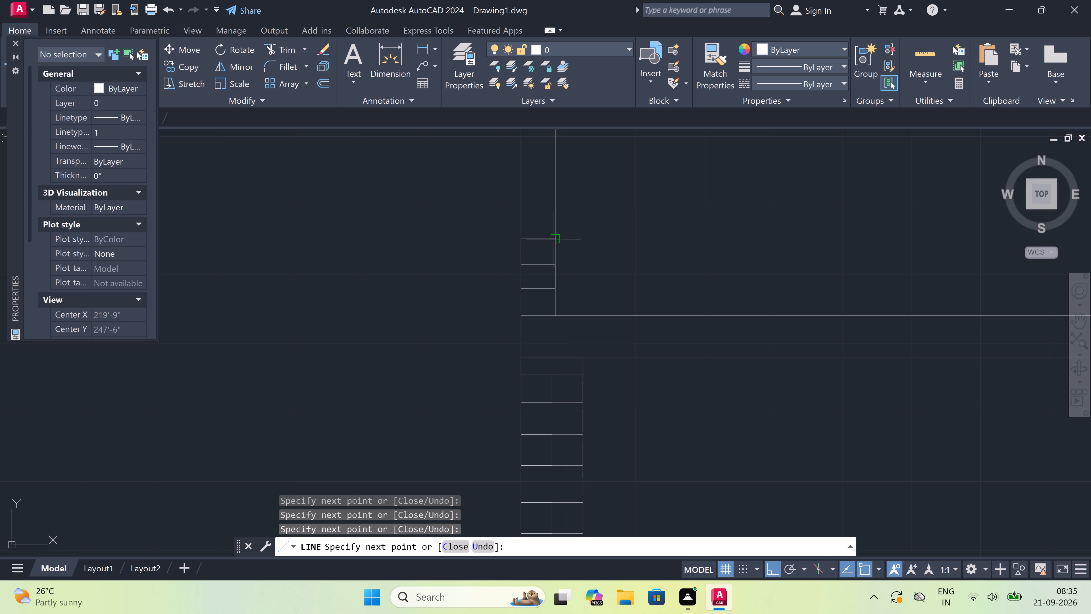
left_click(557, 214)
left_click(523, 215)
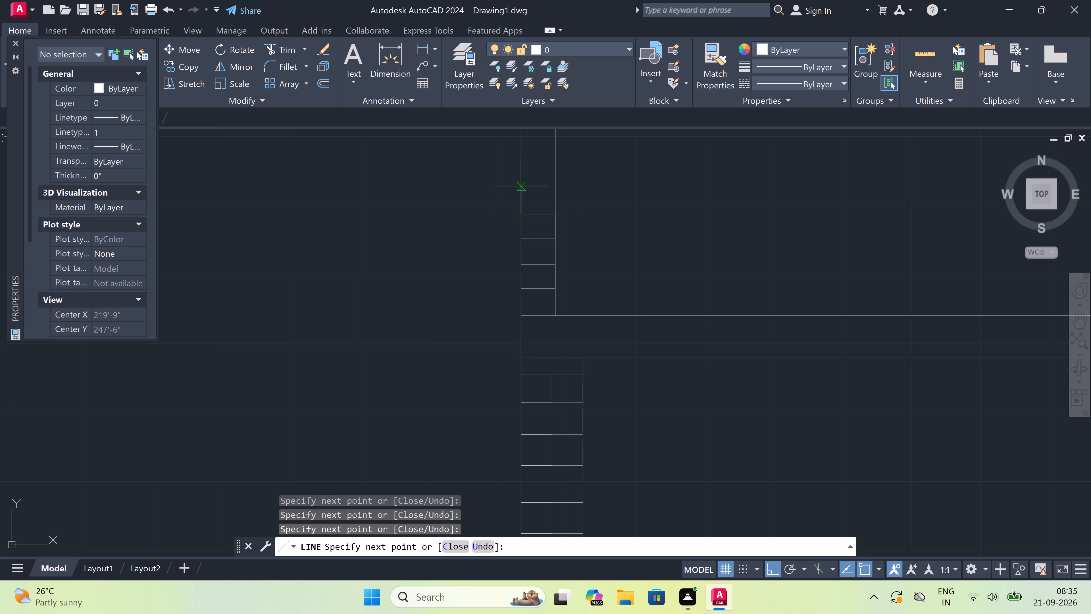
left_click(521, 186)
left_click(555, 190)
Continue the left parapet wall's brickwork with three more evenly spaced horizontal course lines above the existing five.
scroll(556, 190, "down", 4)
scroll(555, 173, "up", 1)
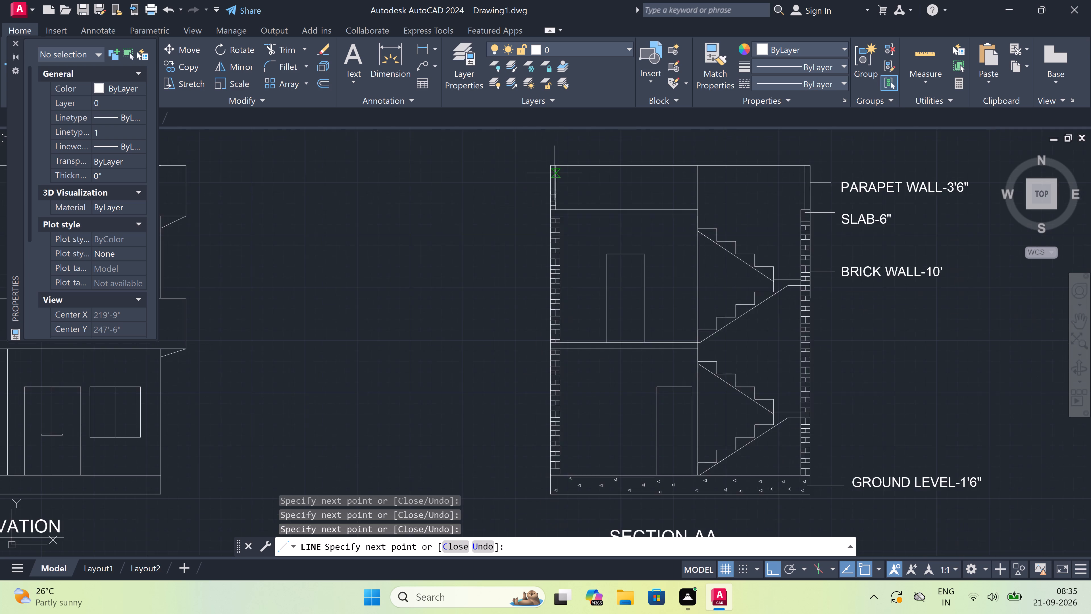
scroll(555, 173, "up", 3)
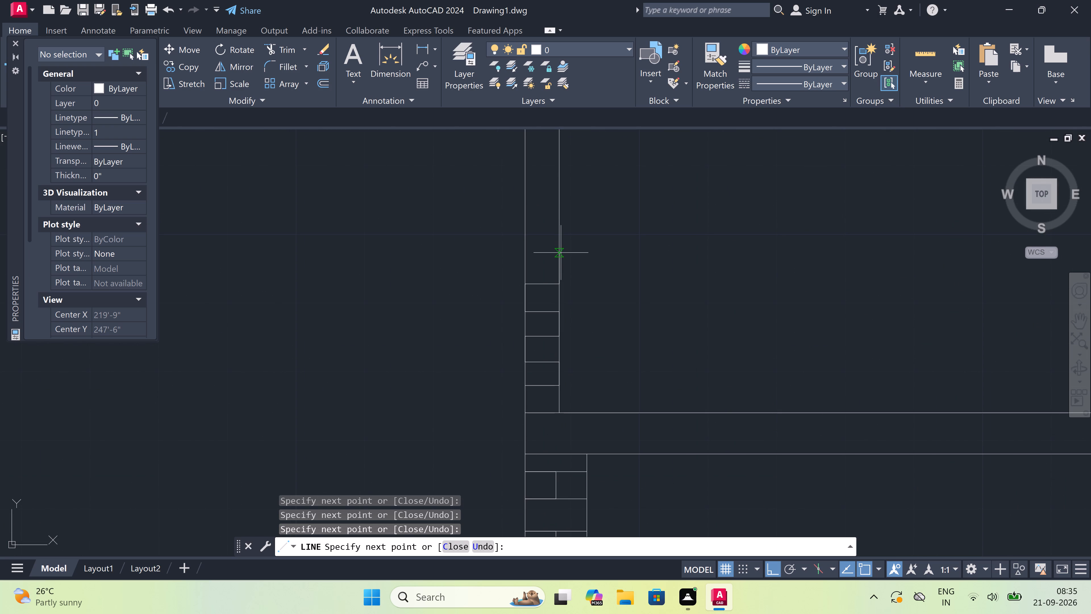
left_click(561, 257)
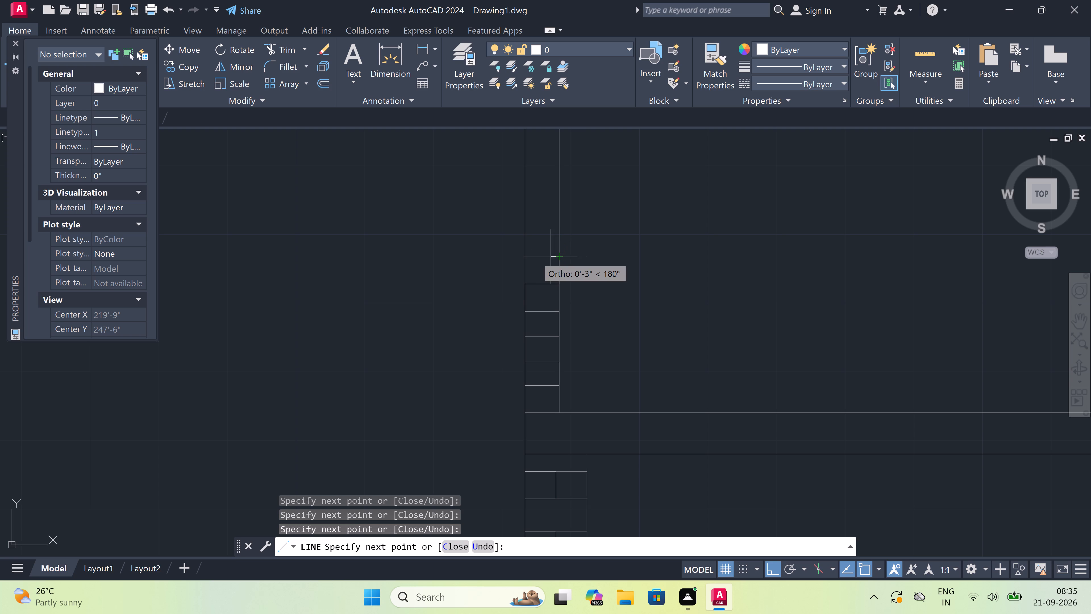
left_click(528, 258)
left_click(526, 231)
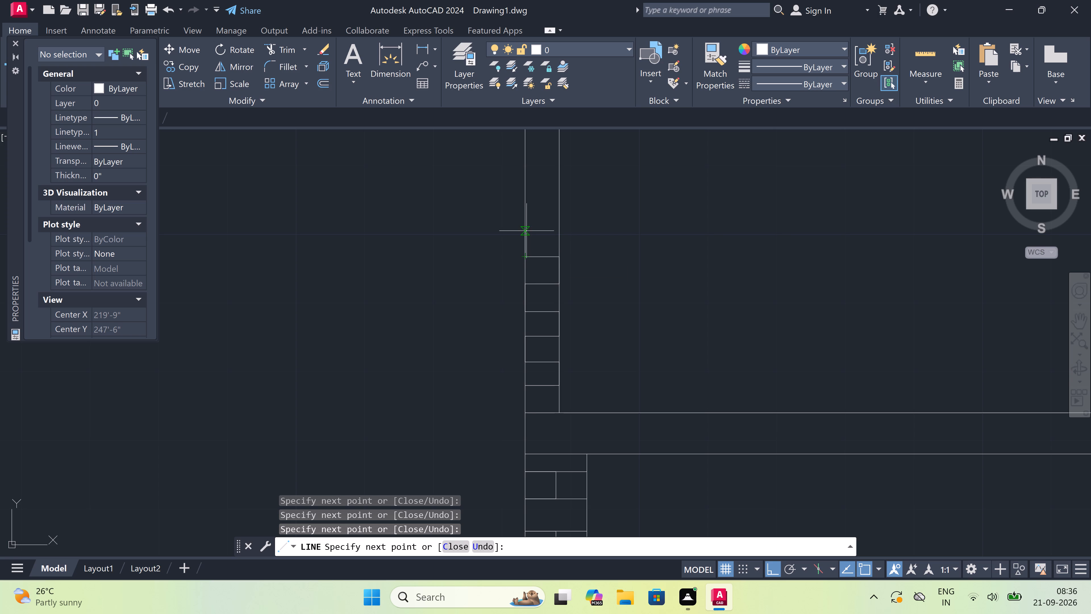
left_click(557, 233)
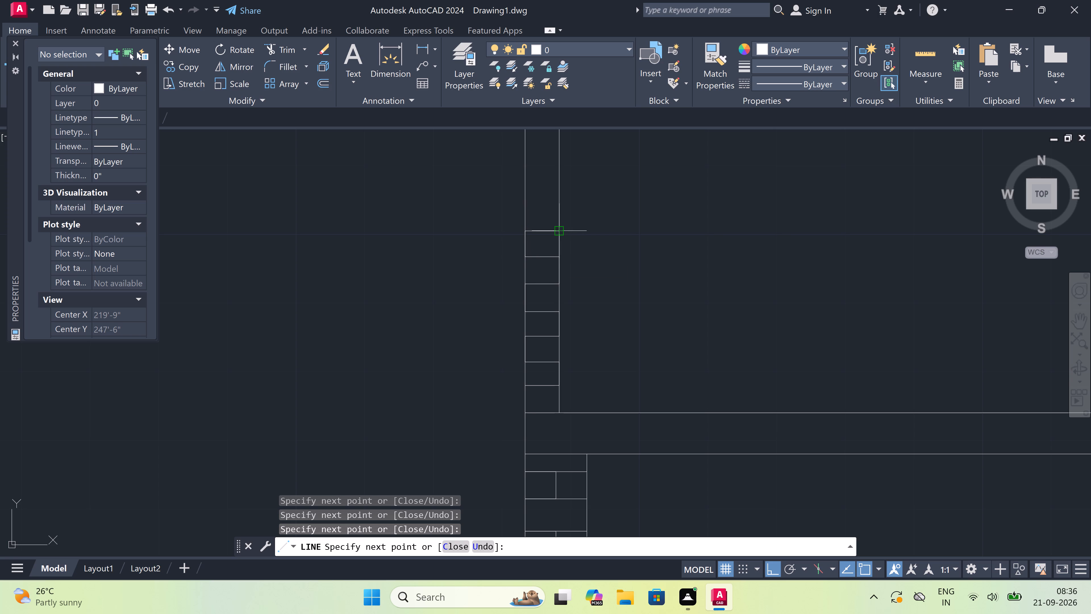
left_click(558, 205)
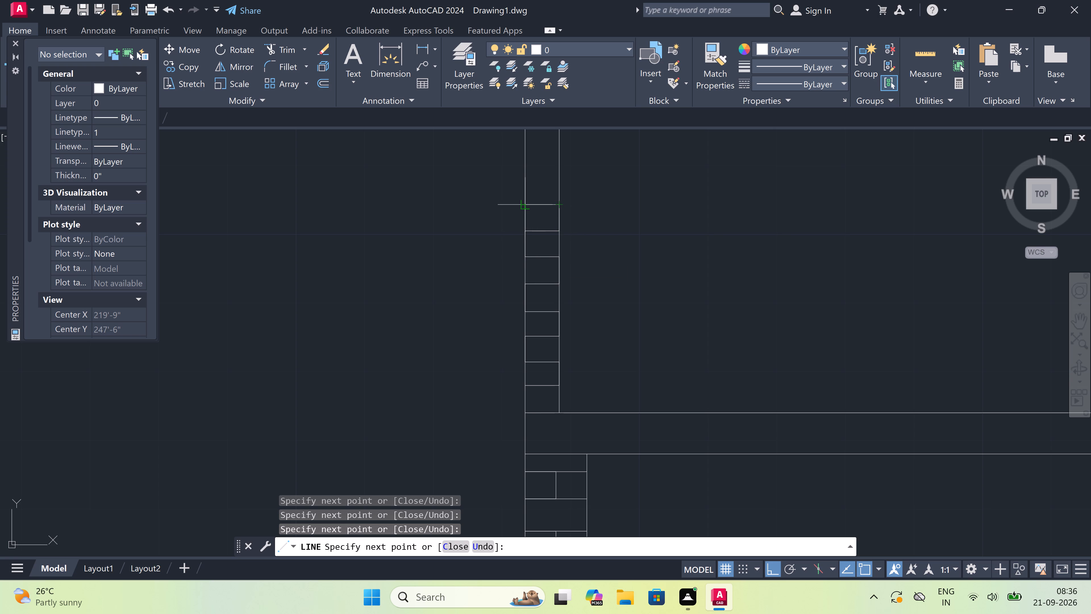
left_click(528, 203)
Draw the last three brick course lines up to the top of the left parapet wall and end the line.
scroll(528, 203, "down", 3)
scroll(519, 188, "up", 3)
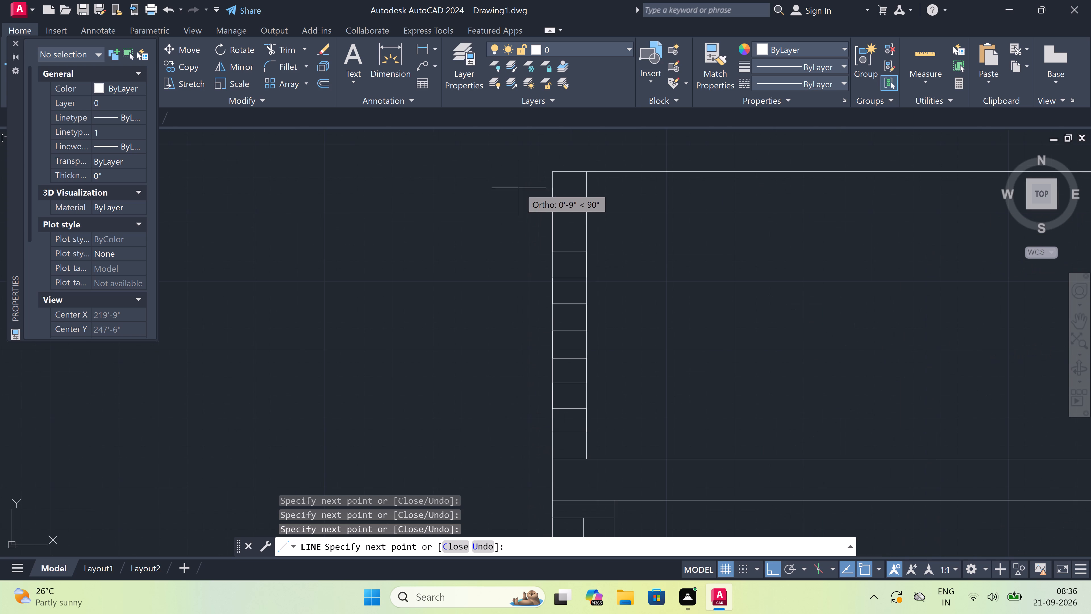
scroll(555, 210, "up", 1)
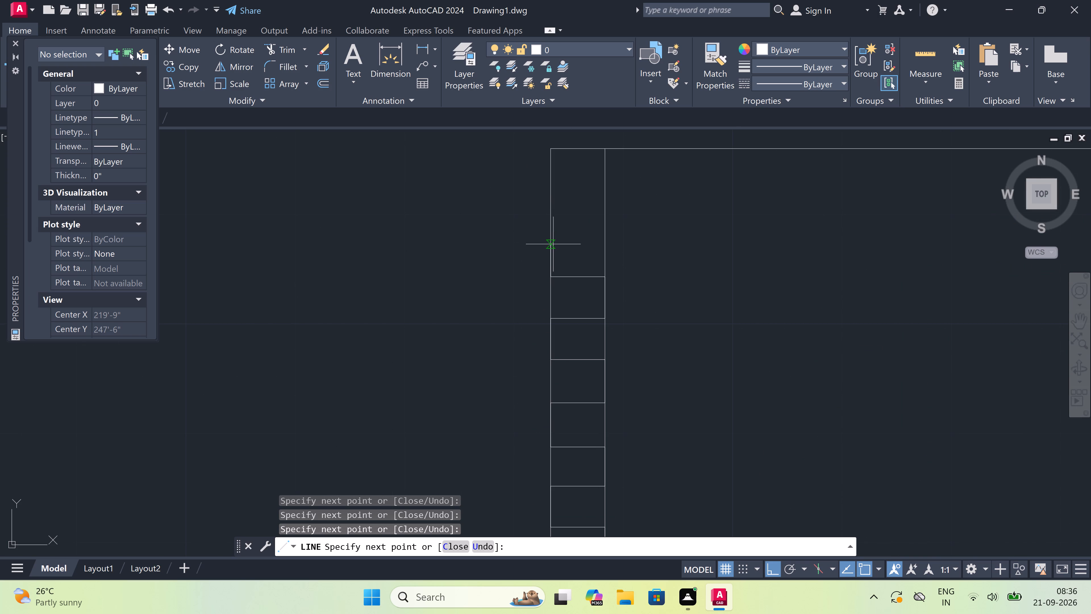
left_click(547, 239)
left_click(607, 240)
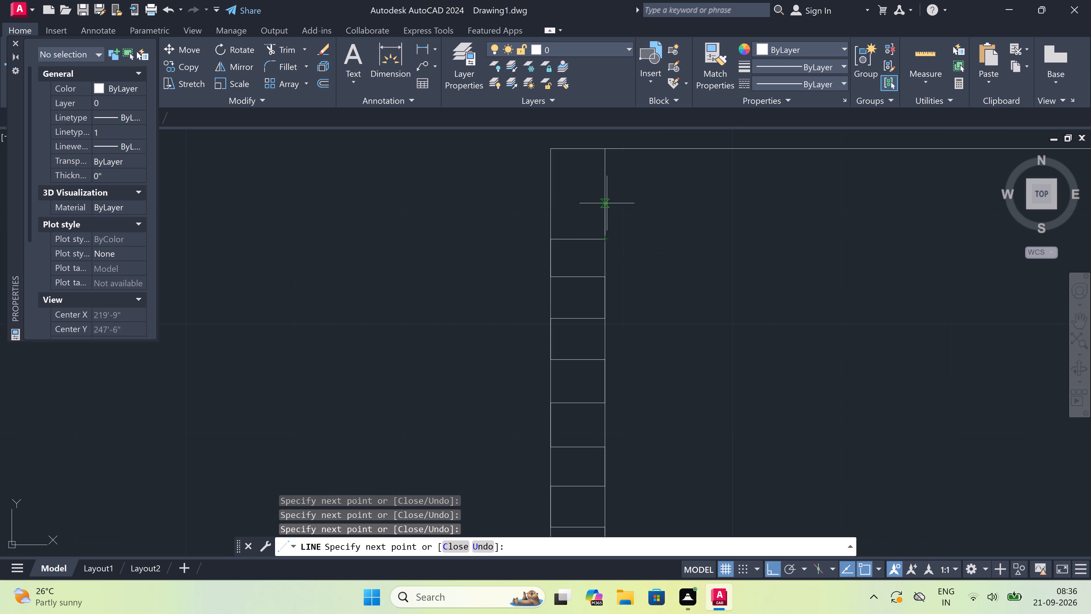
left_click(607, 203)
left_click(549, 202)
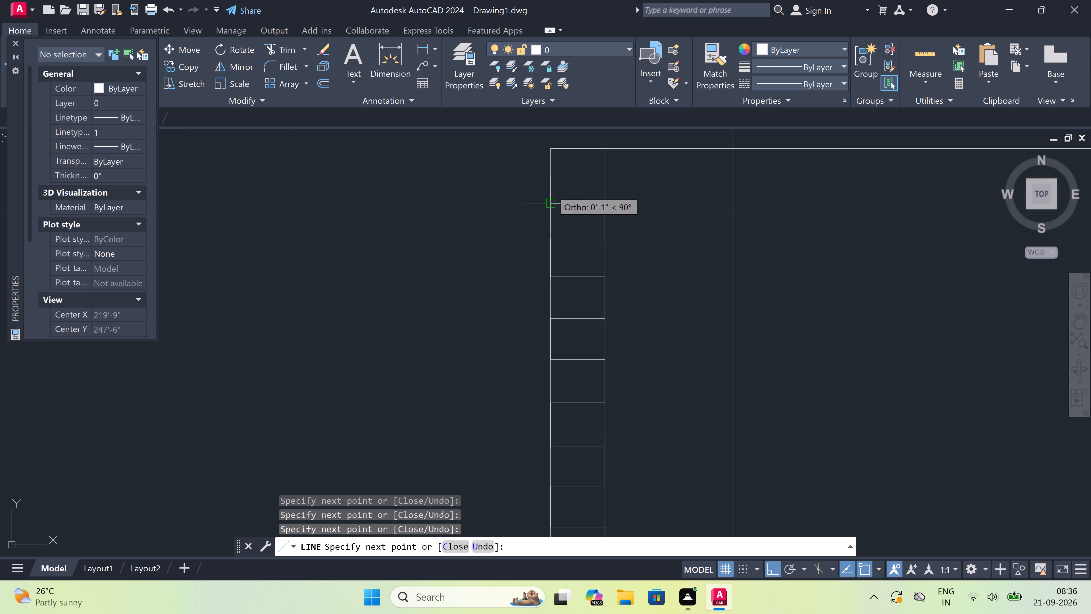
left_click(551, 175)
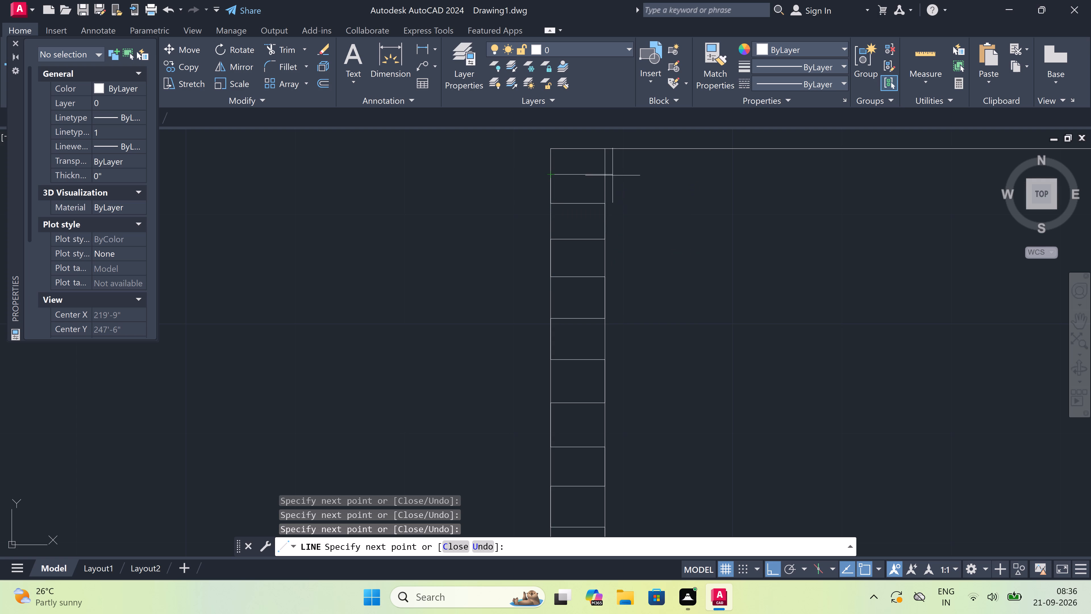
left_click(607, 177)
key("Escape")
Draw the first two horizontal brick course lines across the base of Section-AA's right parapet wall, on the staircase side.
scroll(558, 156, "down", 3)
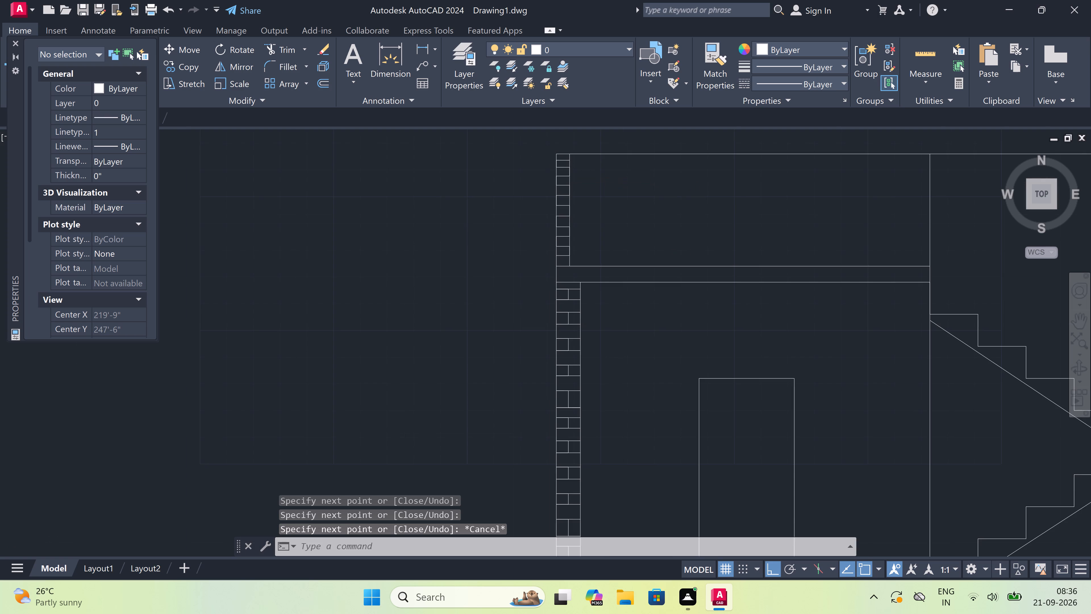
scroll(558, 155, "down", 5)
scroll(607, 159, "up", 3)
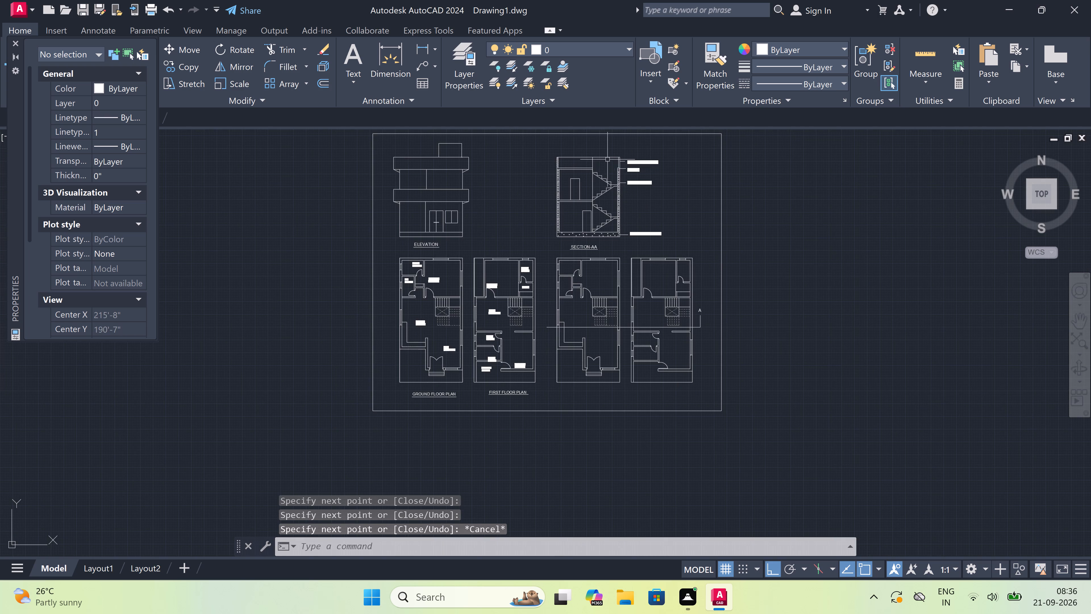
scroll(631, 171, "up", 4)
key("space")
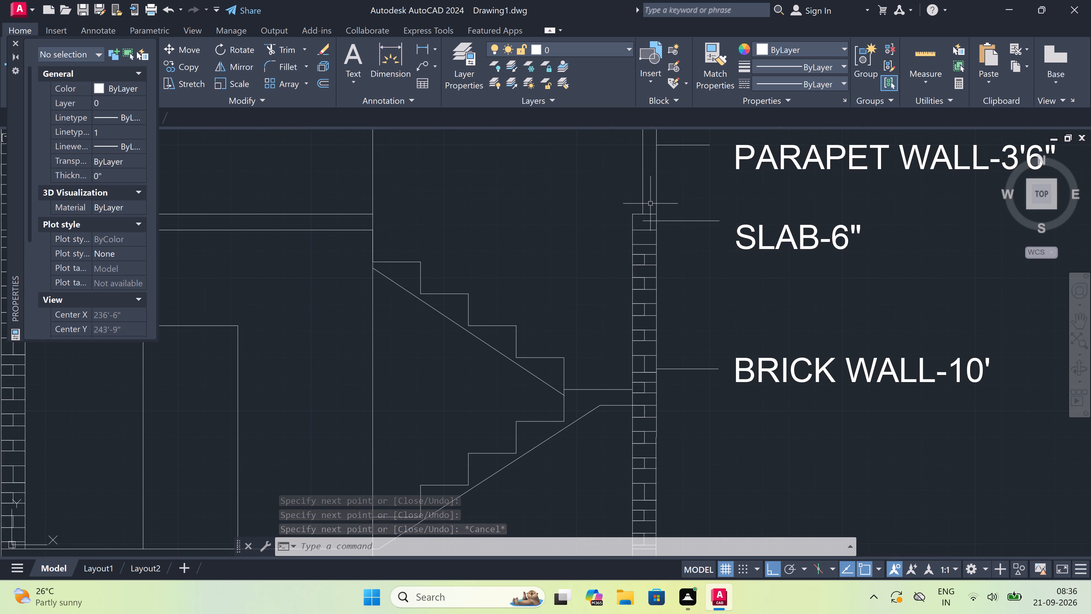
scroll(650, 204, "up", 4)
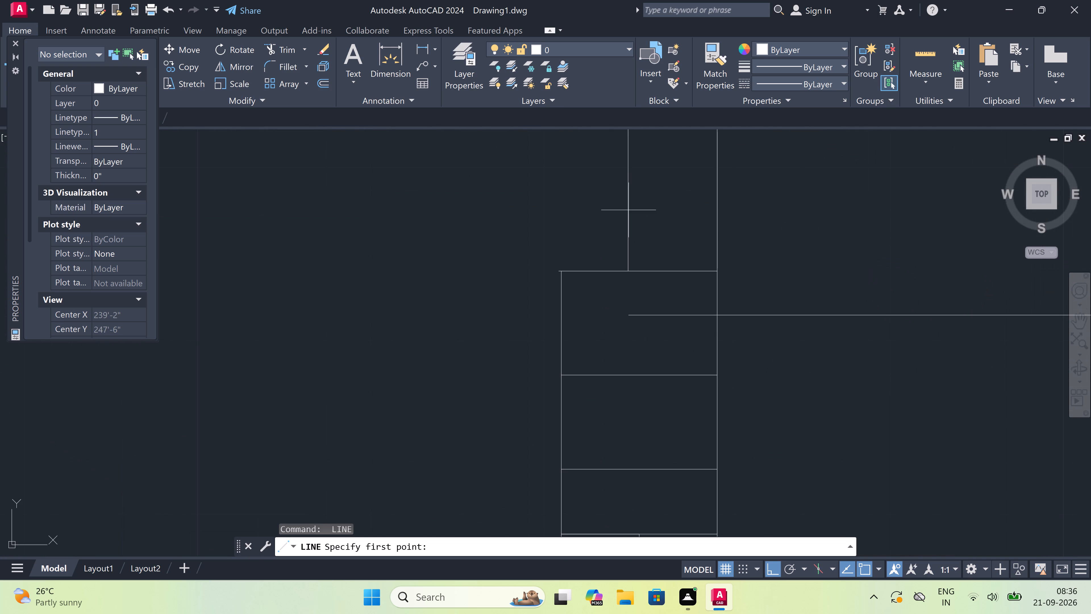
left_click(628, 212)
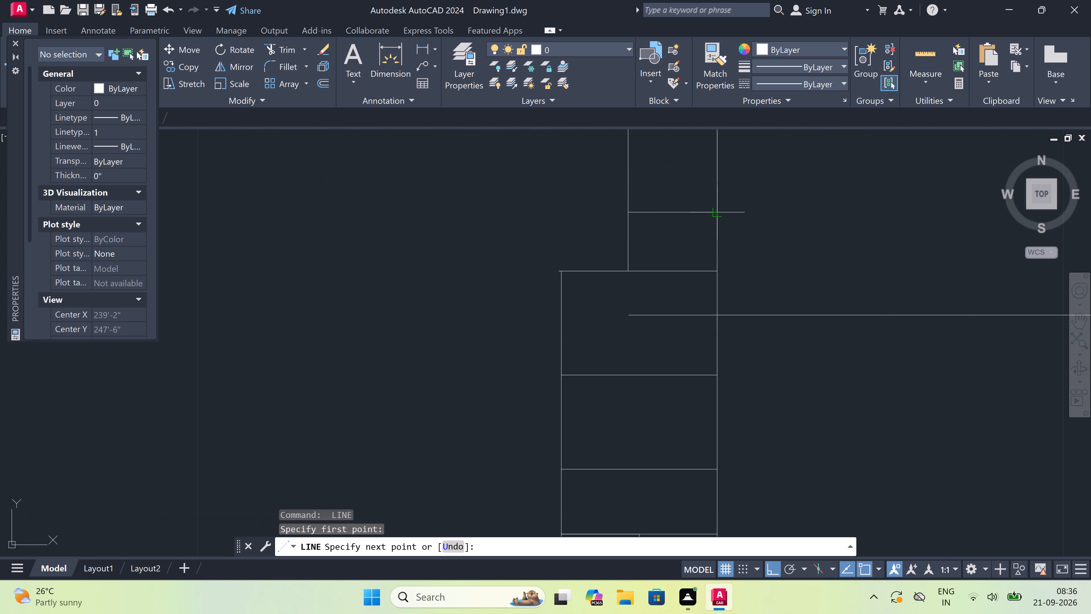
left_click(714, 214)
scroll(714, 214, "down", 3)
scroll(712, 192, "up", 3)
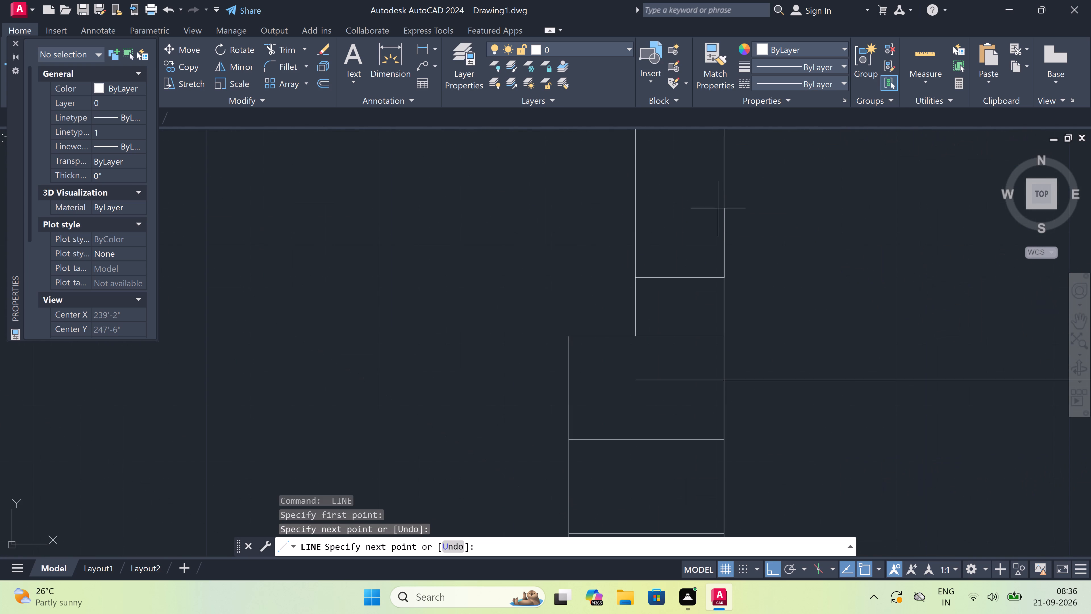
left_click(722, 230)
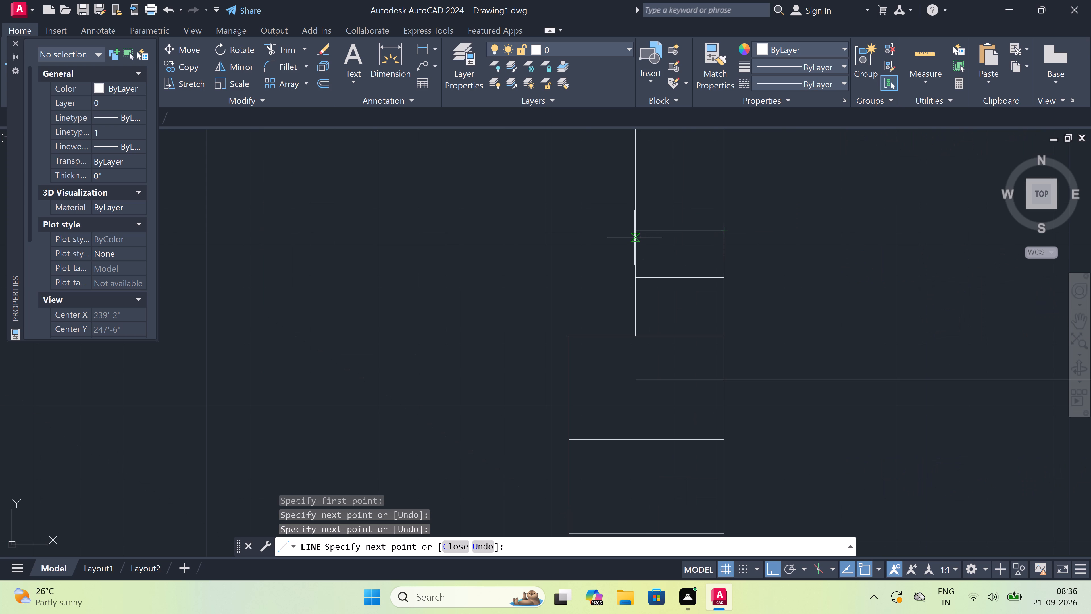
left_click(633, 233)
Draw the third and fourth horizontal brick course lines across Section-AA's right parapet wall, directly above the first two.
scroll(633, 231, "down", 2)
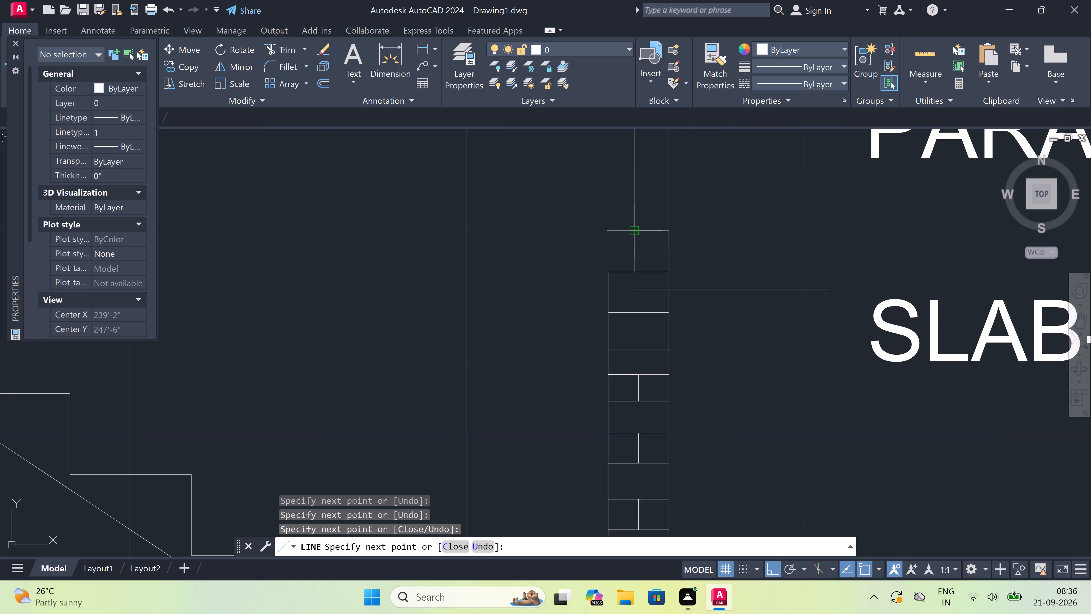
scroll(633, 231, "down", 4)
scroll(635, 206, "up", 4)
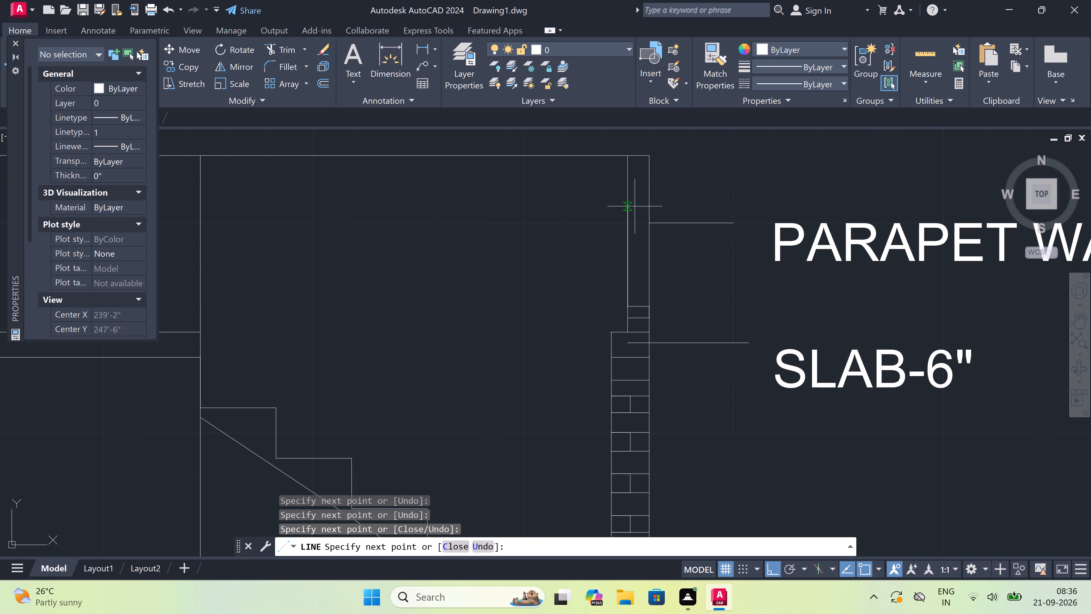
scroll(637, 294, "up", 3)
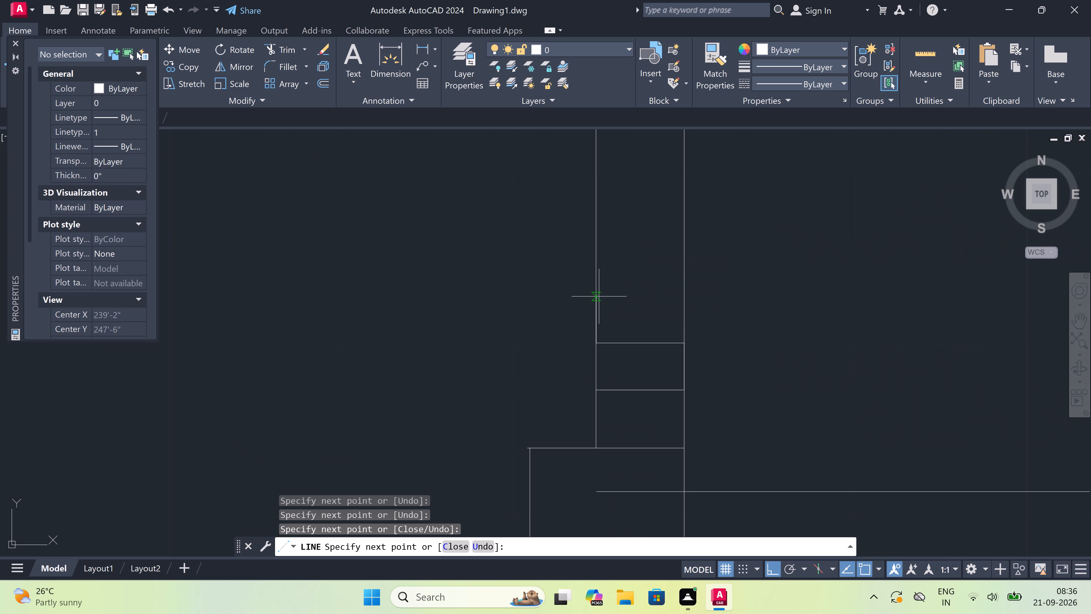
left_click(598, 296)
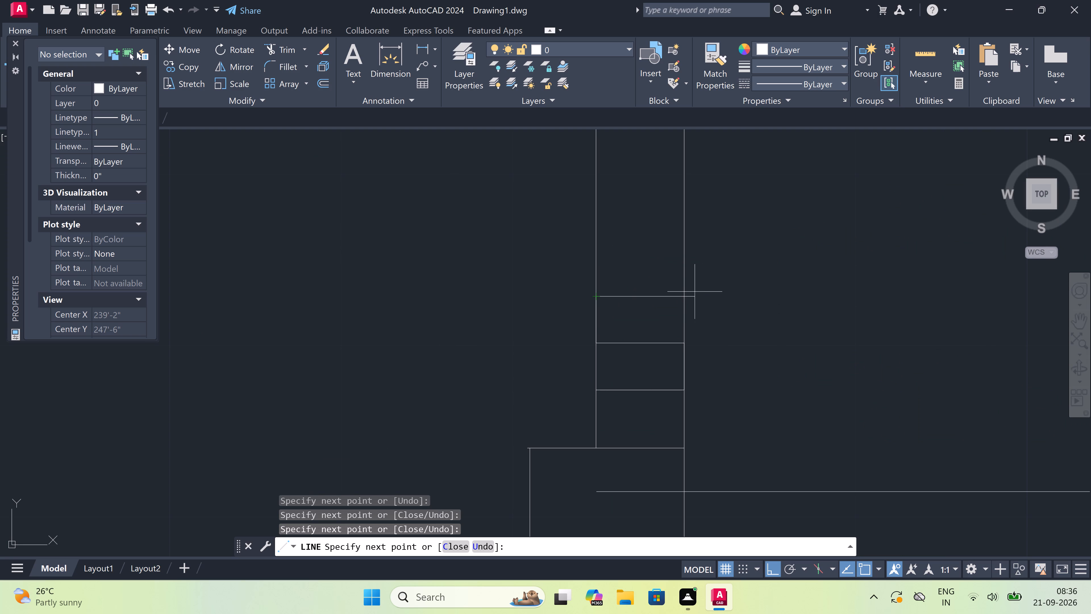
left_click(683, 295)
left_click(681, 237)
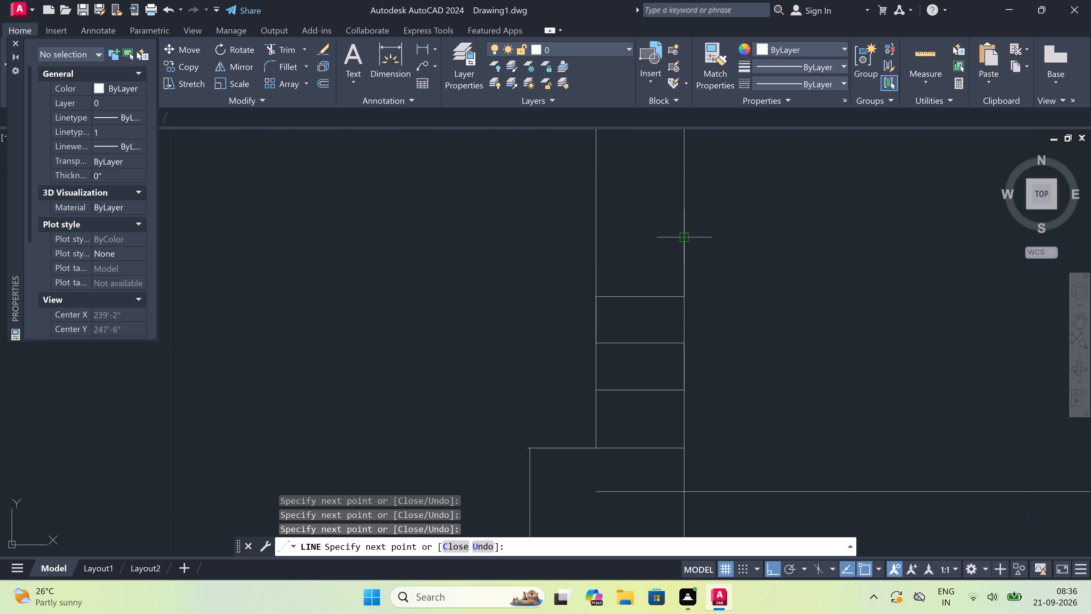
left_click(596, 238)
Add the fifth and sixth horizontal brick course lines across the right parapet wall, keeping roughly the same spacing.
scroll(596, 238, "down", 4)
scroll(594, 211, "up", 4)
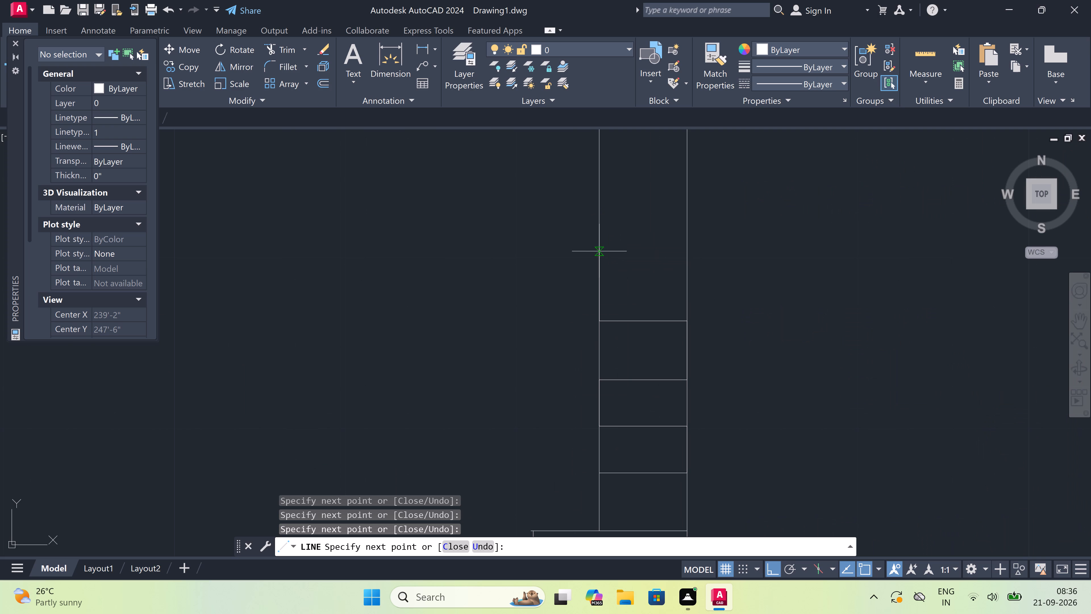
left_click(602, 268)
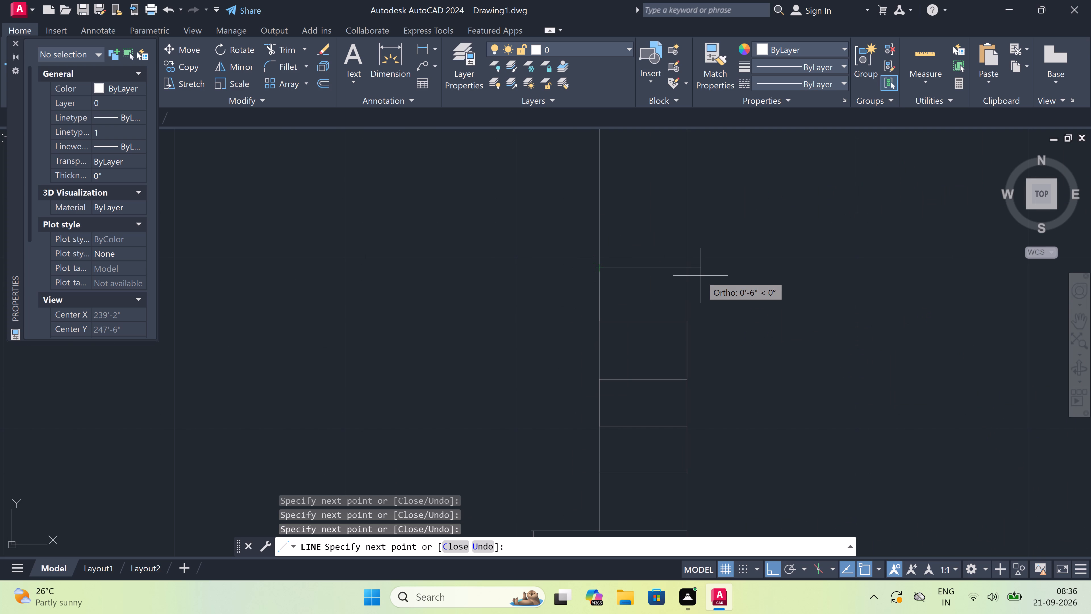
left_click(690, 270)
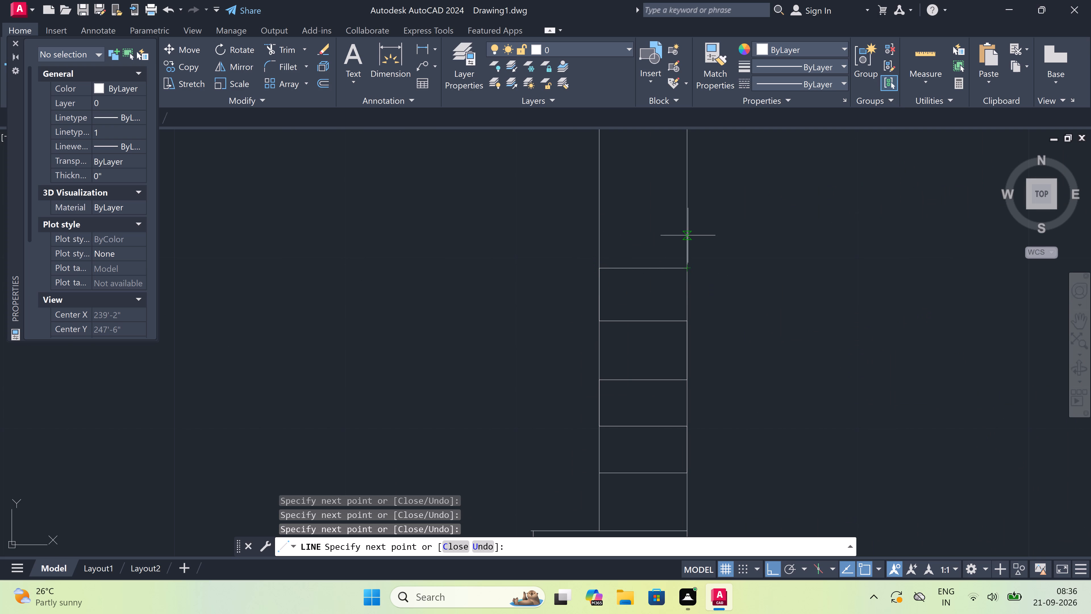
left_click(686, 211)
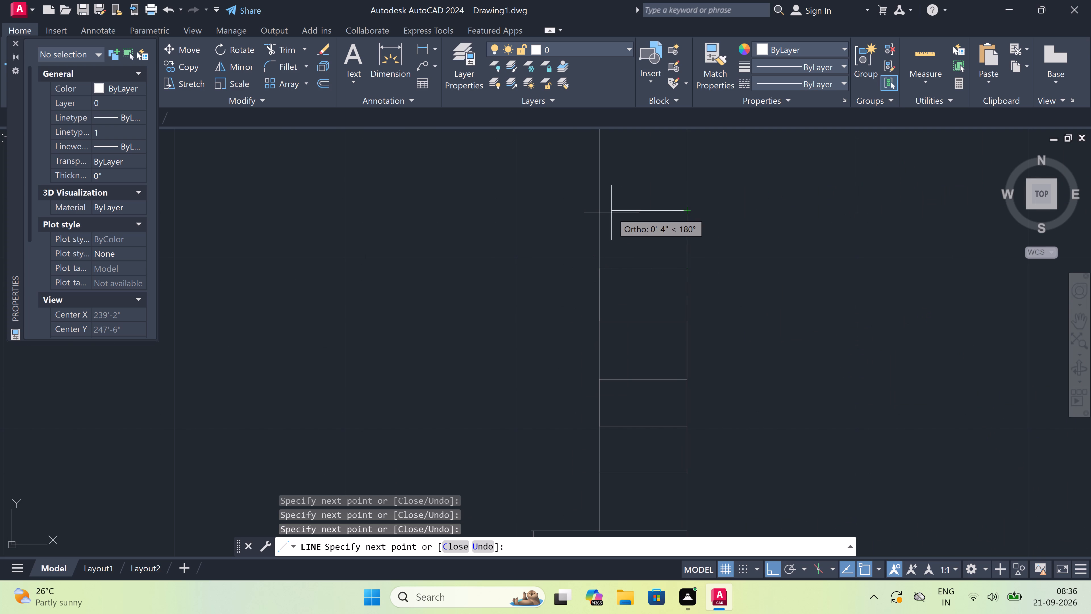
left_click(599, 212)
Draw the seventh and eighth horizontal course lines across the right parapet wall, up to just below the PARAPET WALL-3'6" leader line.
scroll(599, 212, "down", 3)
scroll(602, 187, "up", 2)
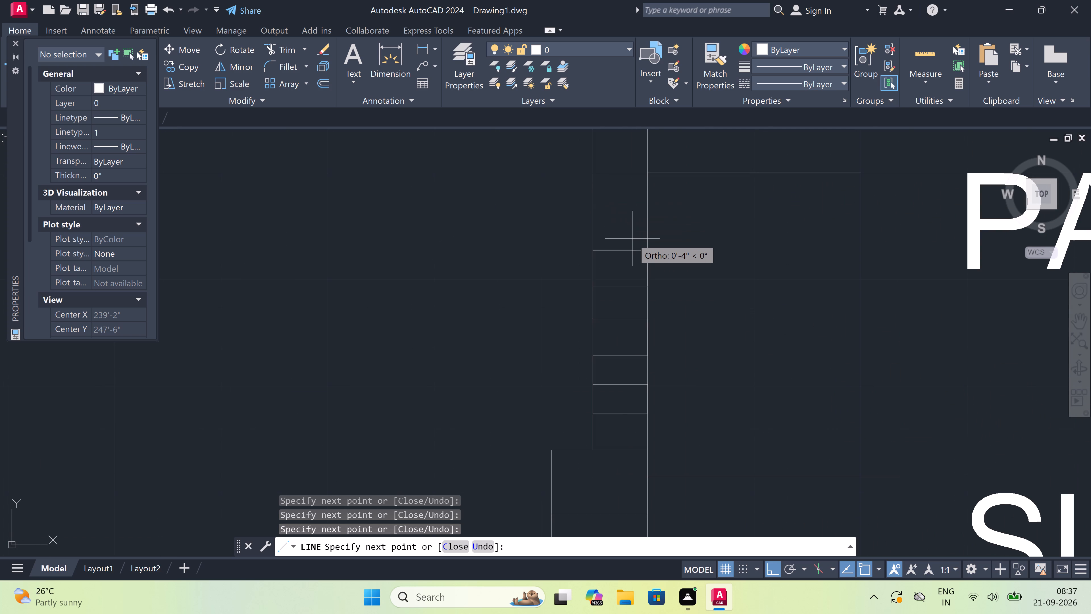
scroll(632, 238, "down", 3)
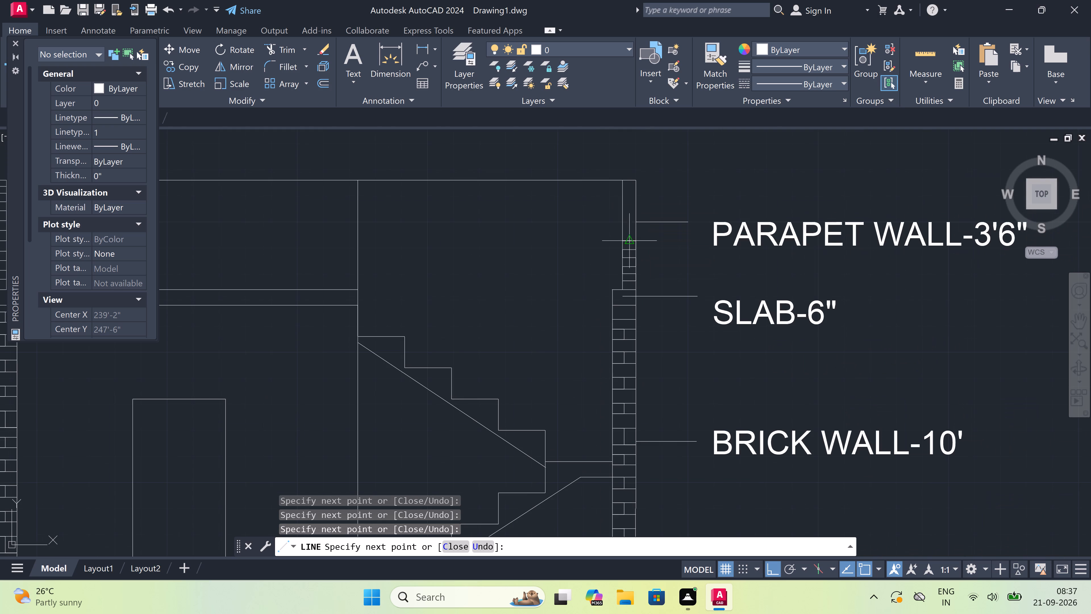
scroll(623, 214, "up", 2)
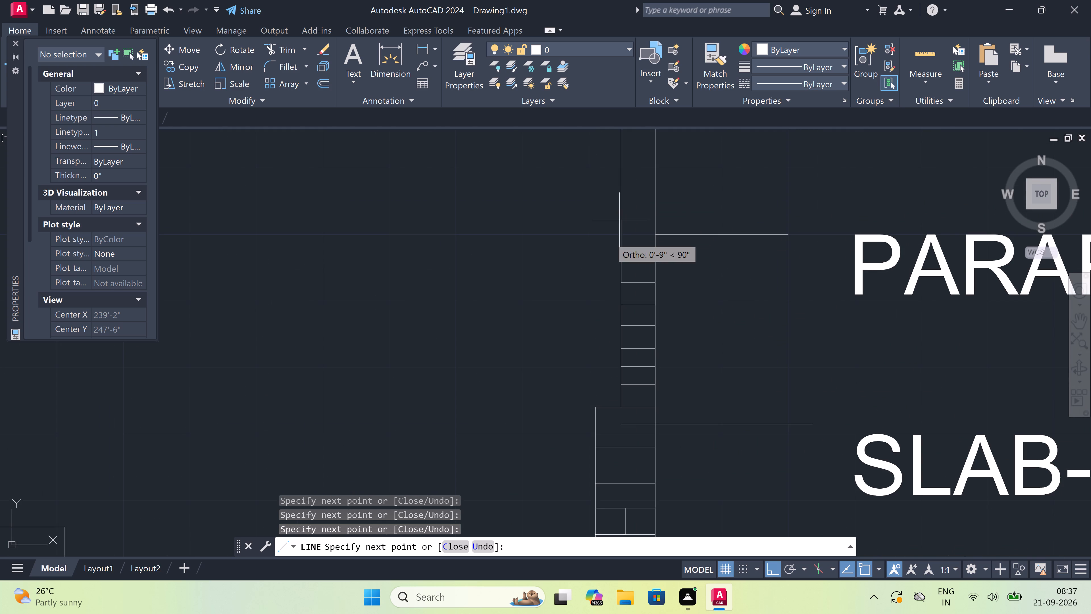
scroll(611, 260, "up", 1)
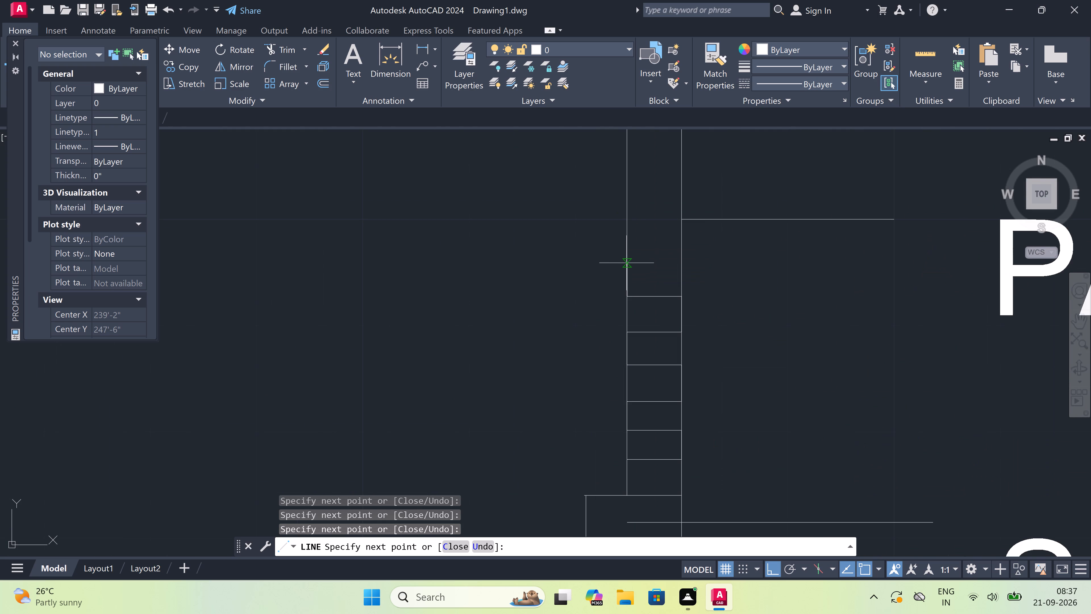
left_click(626, 261)
left_click(684, 260)
scroll(684, 232, "up", 2)
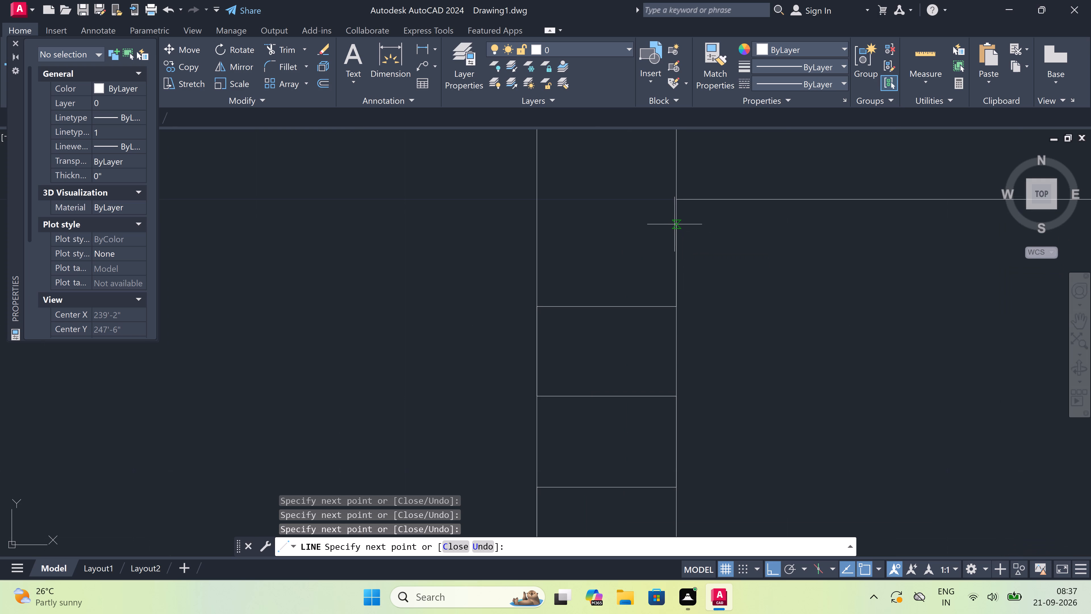
left_click(674, 225)
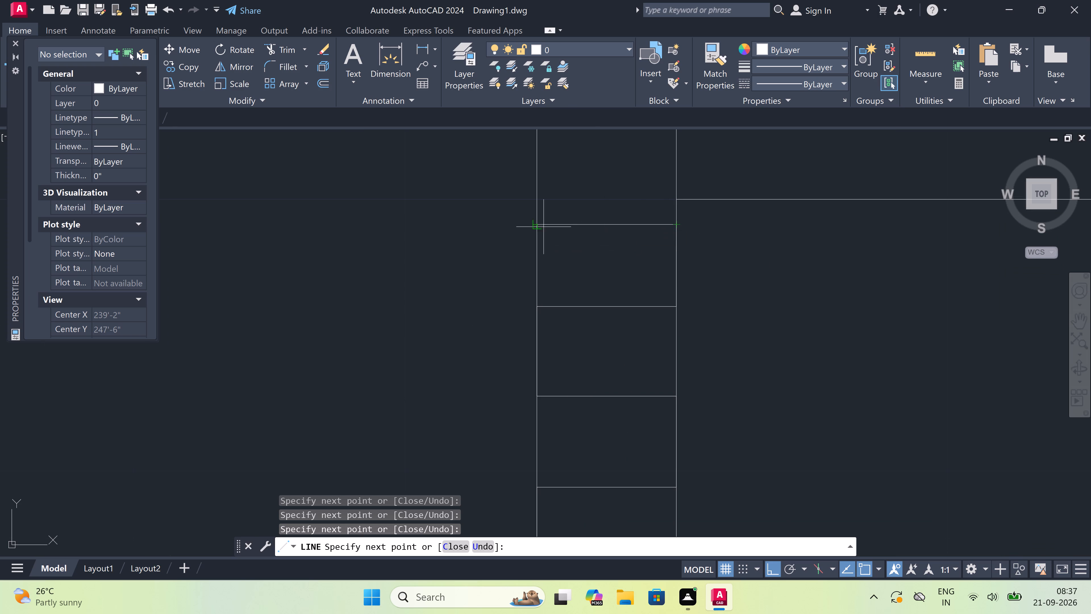
left_click(534, 225)
Draw the ninth and tenth horizontal course lines across the right parapet wall, continuing above the PARAPET WALL-3'6" leader line.
scroll(534, 185, "down", 6)
scroll(538, 142, "up", 4)
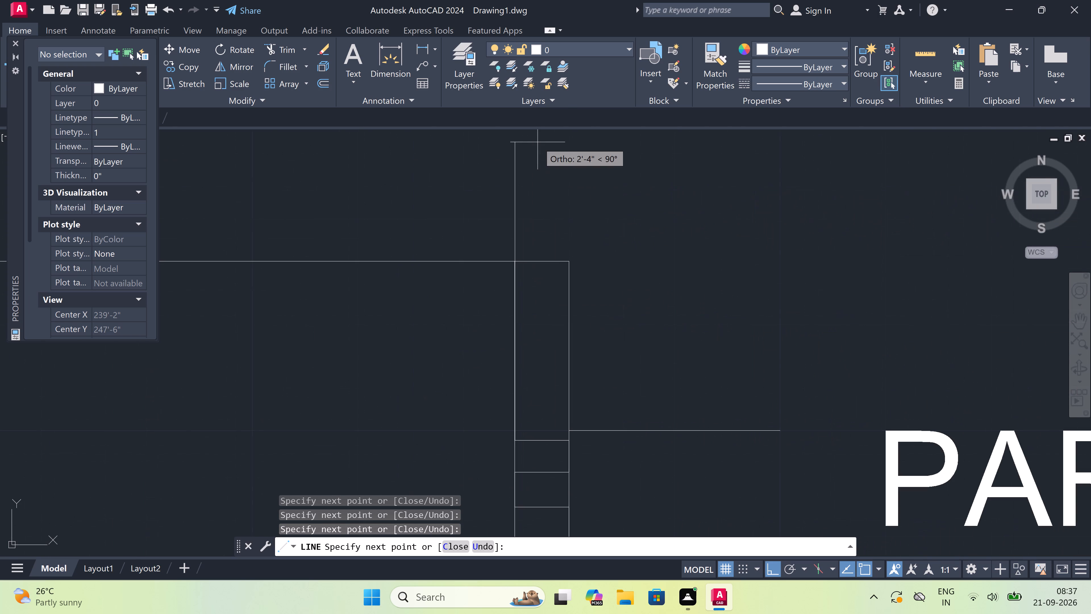
scroll(508, 294, "down", 2)
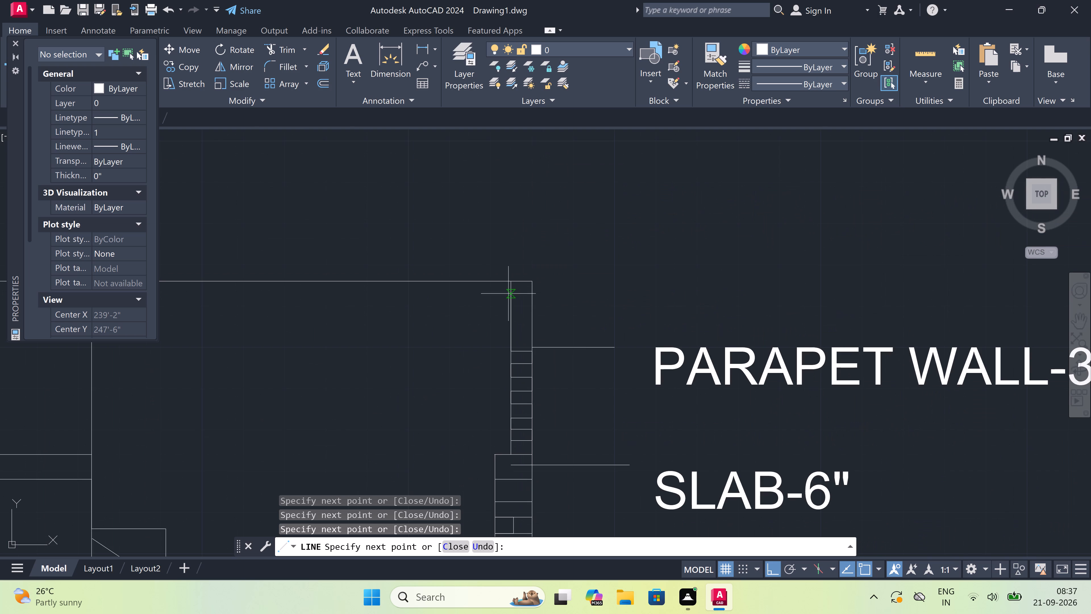
scroll(492, 374, "up", 3)
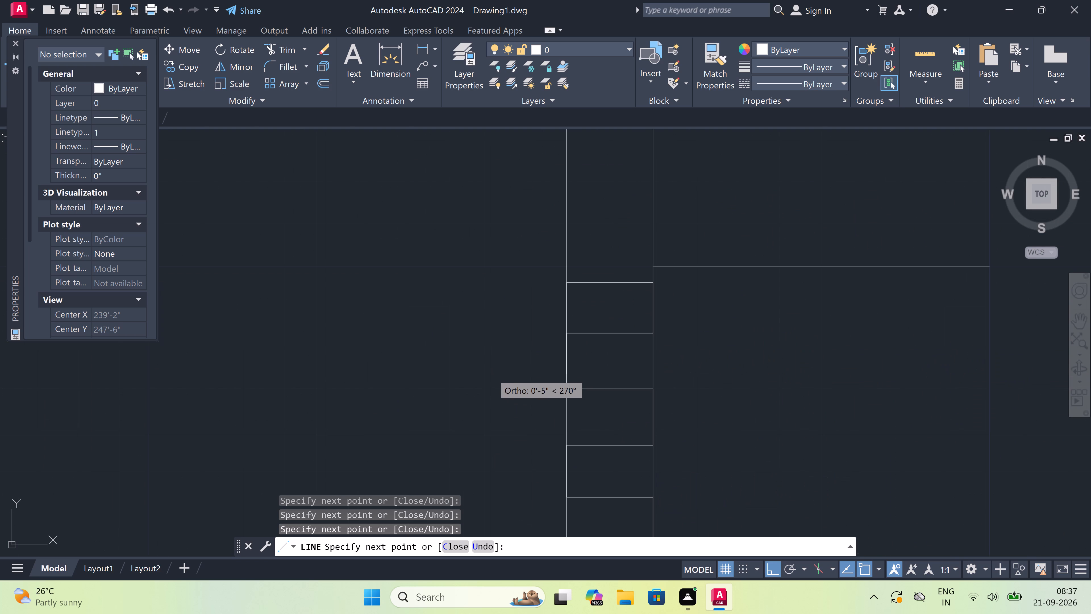
scroll(504, 343, "down", 1)
scroll(523, 240, "up", 2)
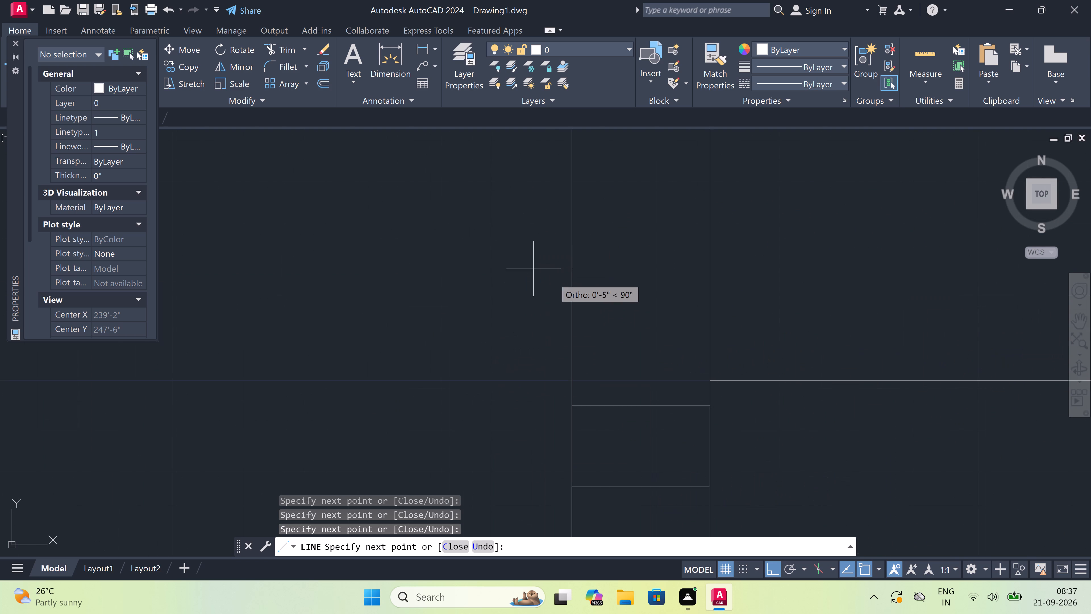
left_click(571, 316)
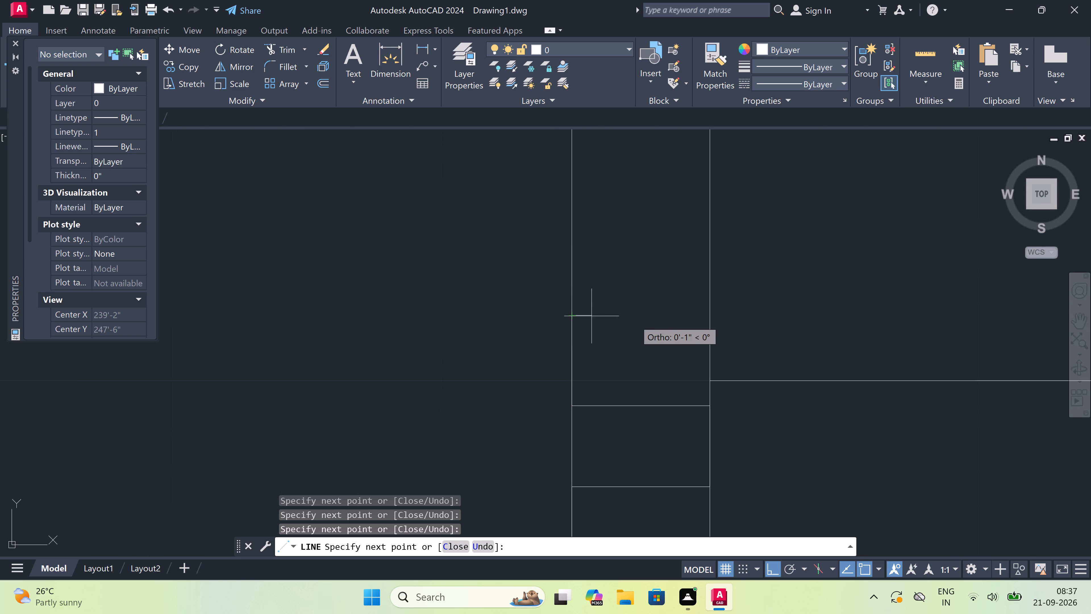
left_click(710, 319)
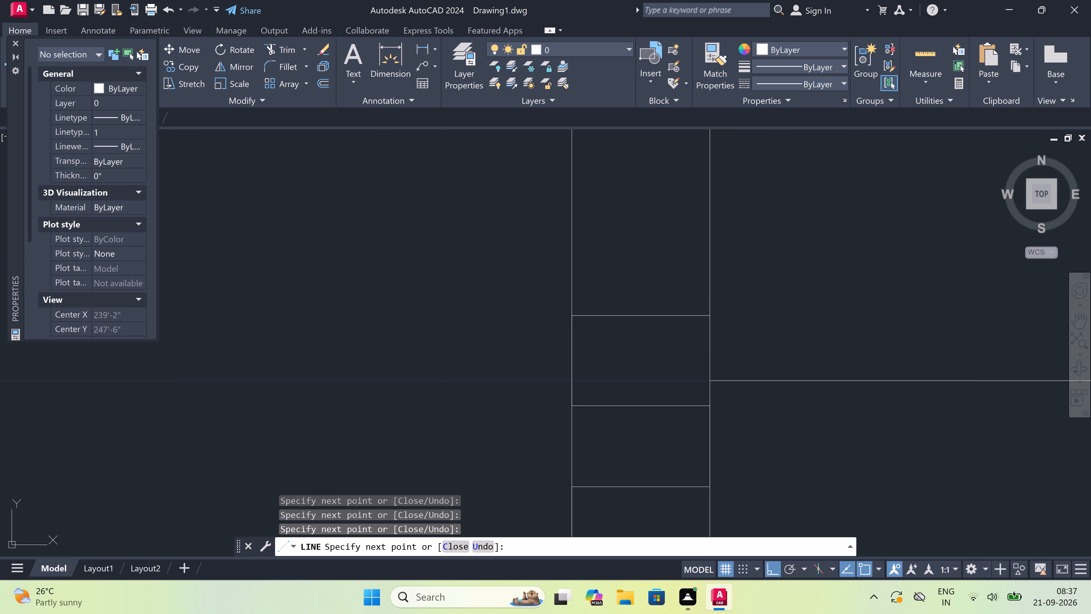
scroll(633, 323, "down", 2)
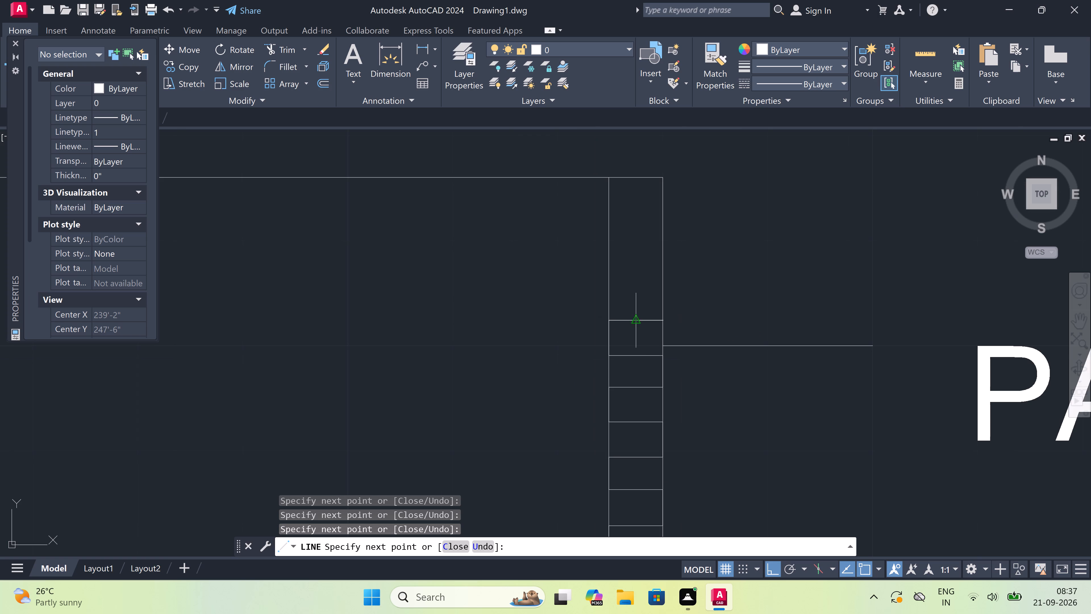
scroll(659, 281, "up", 2)
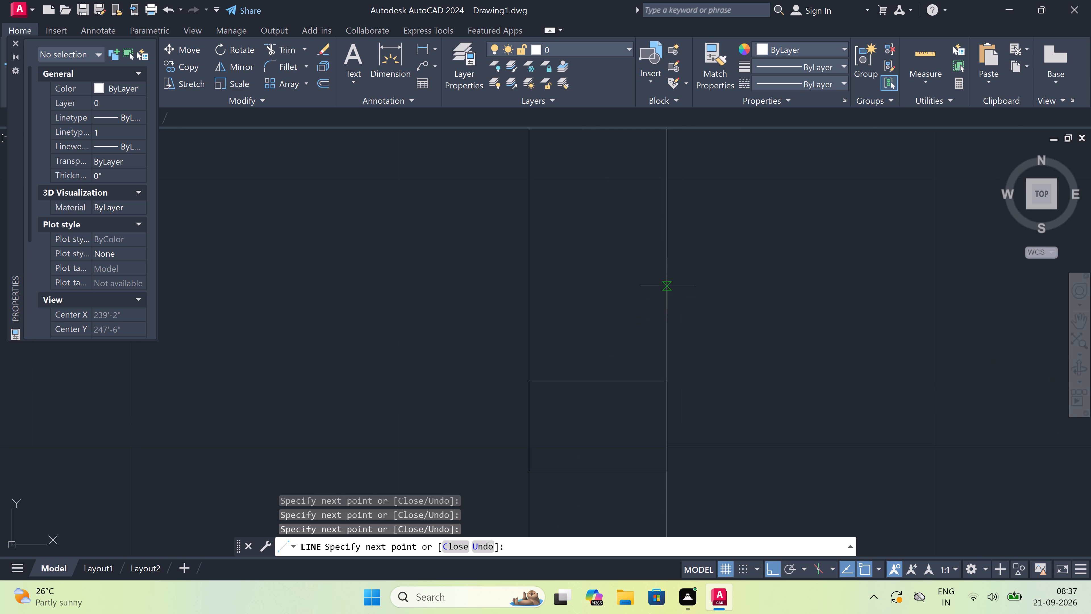
left_click(667, 298)
left_click(529, 298)
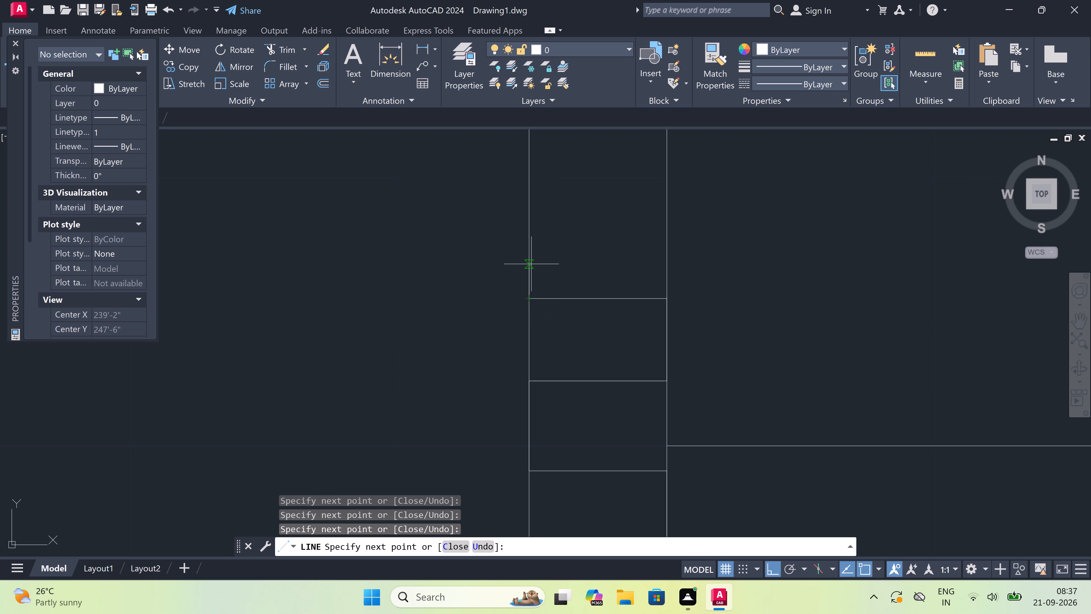
Draw the eleventh, twelfth and thirteenth horizontal brick course lines across Section-AA's right parapet wall, finishing just below its top edge.
left_click(532, 221)
left_click(667, 219)
scroll(667, 219, "down", 3)
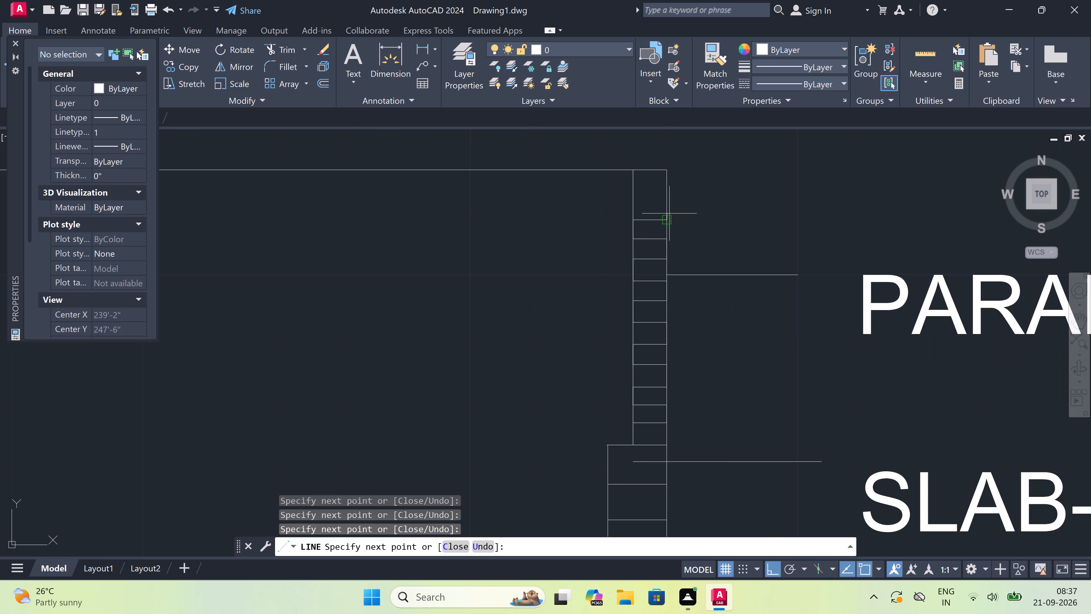
scroll(667, 190, "up", 3)
scroll(665, 191, "down", 3)
scroll(654, 172, "up", 2)
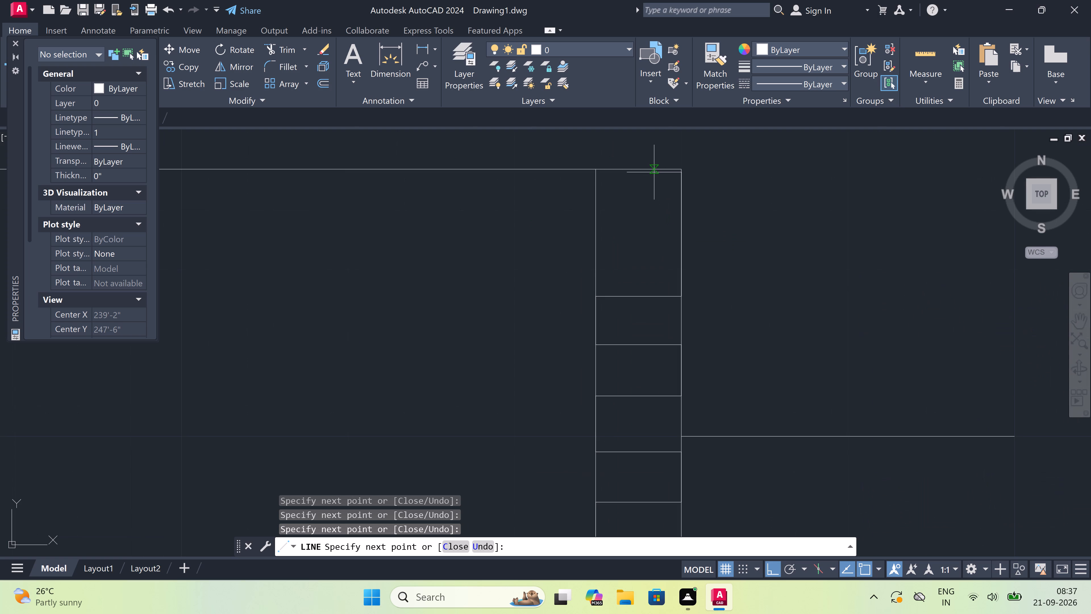
scroll(676, 171, "up", 2)
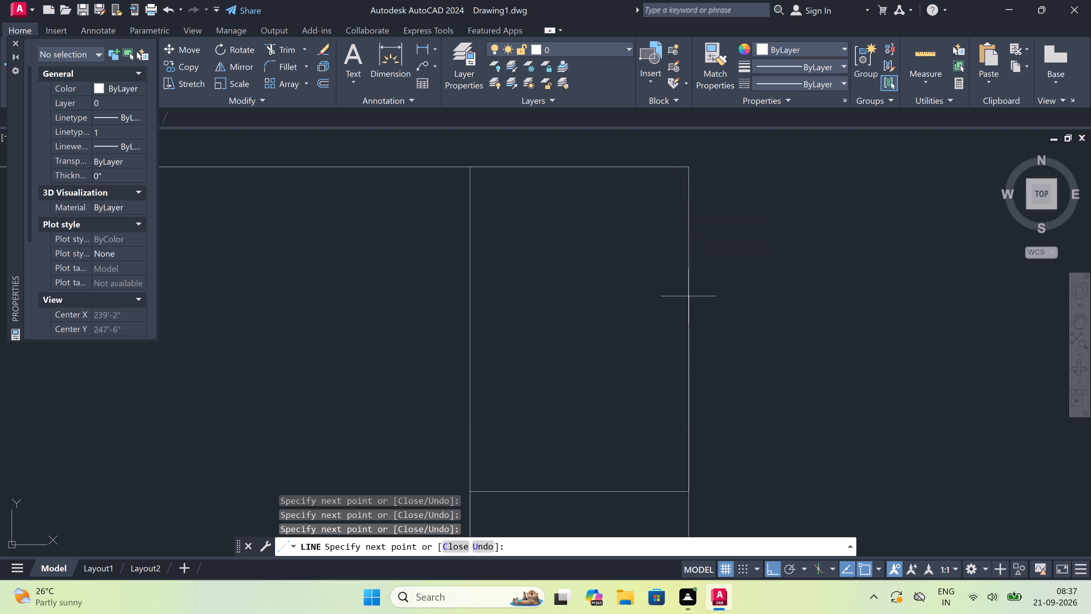
left_click(688, 379)
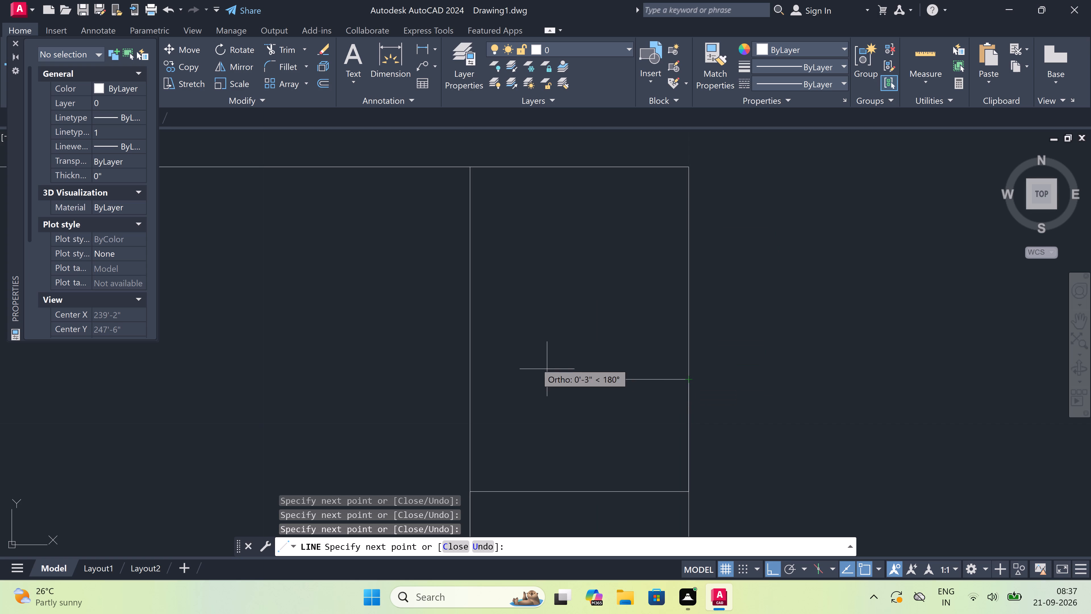
left_click(473, 376)
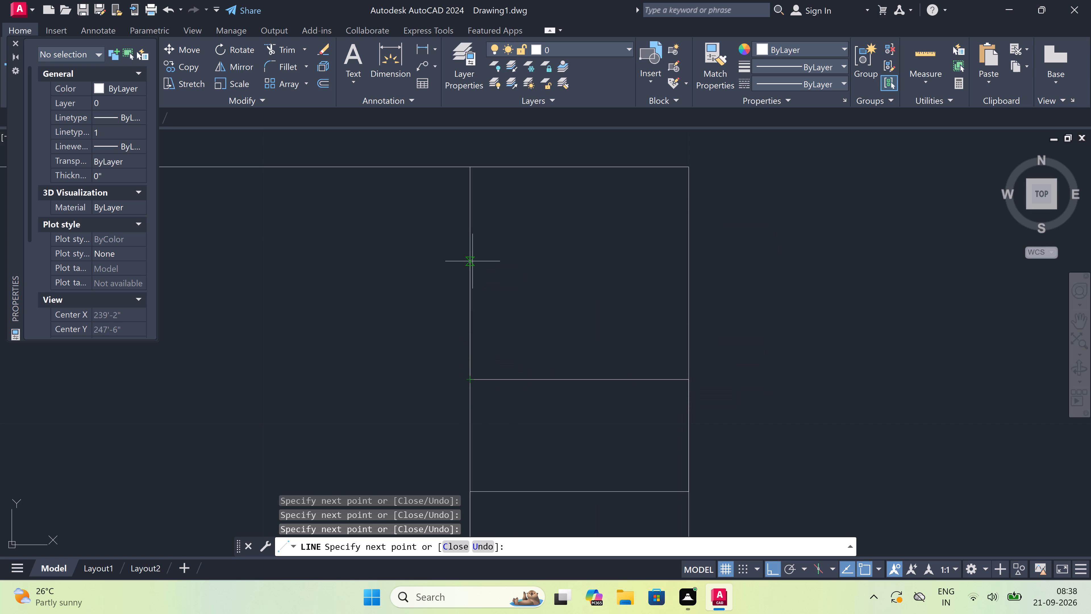
left_click(472, 261)
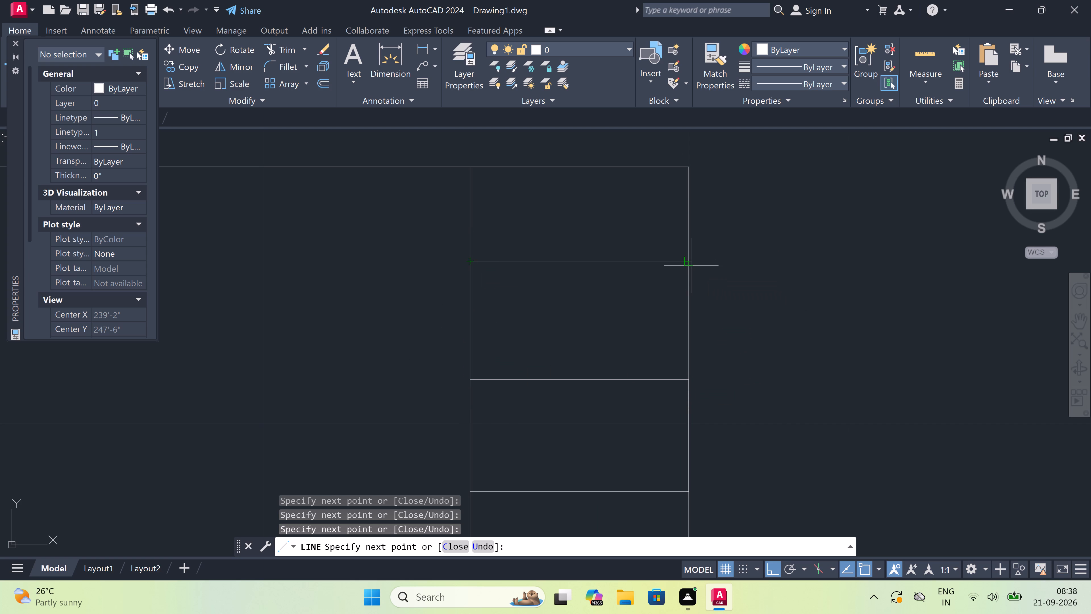
left_click(691, 266)
key("Escape")
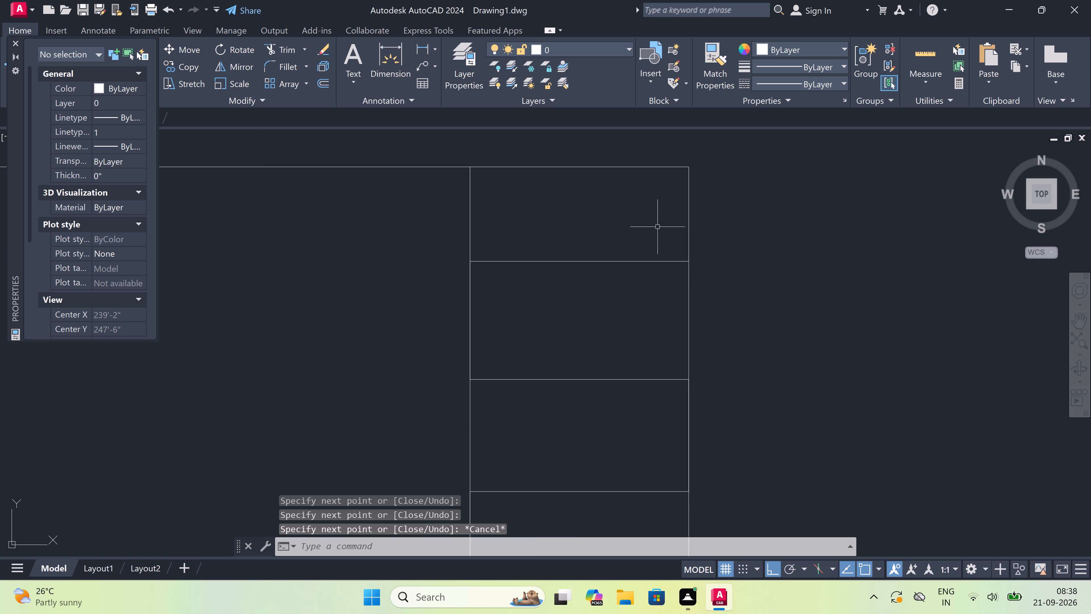
With Ortho off, draw a small closed triangle as a concrete symbol inside Section-AA's intermediate floor slab, near its left end.
scroll(646, 225, "down", 11)
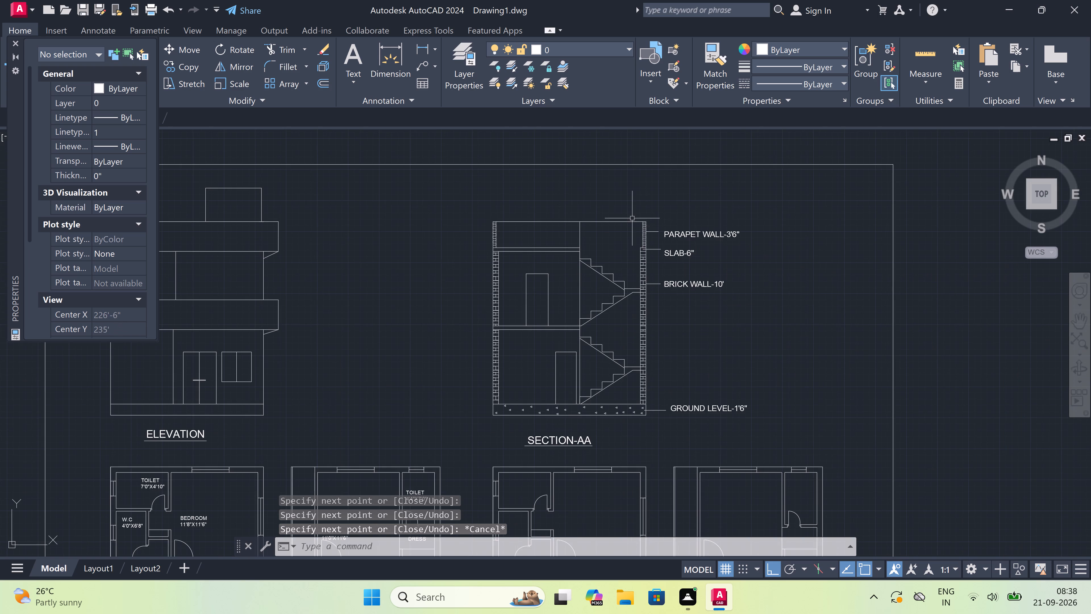
scroll(627, 276, "up", 4)
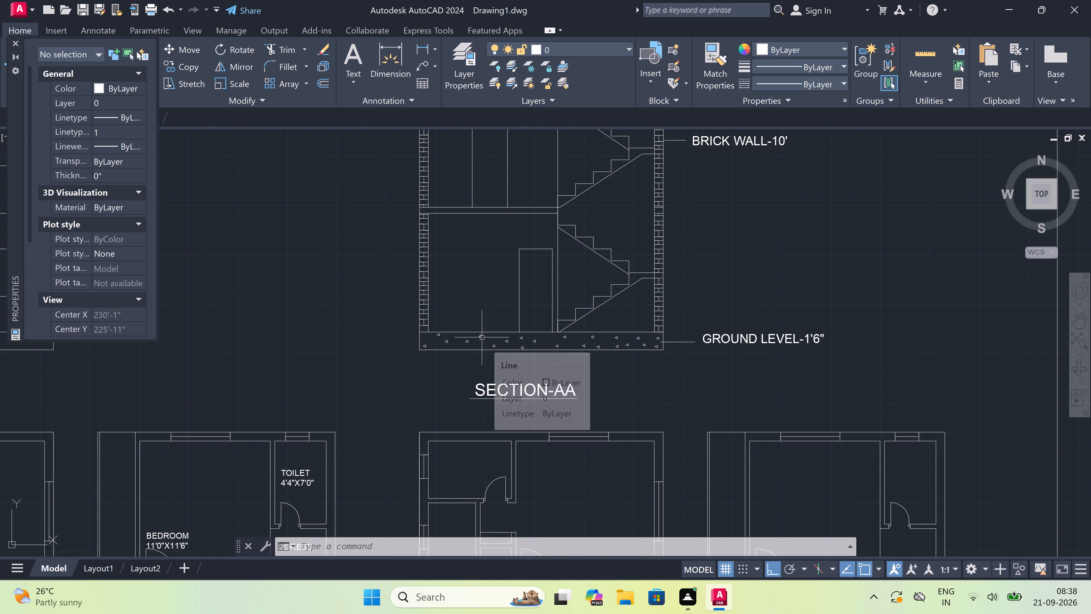
scroll(482, 337, "down", 1)
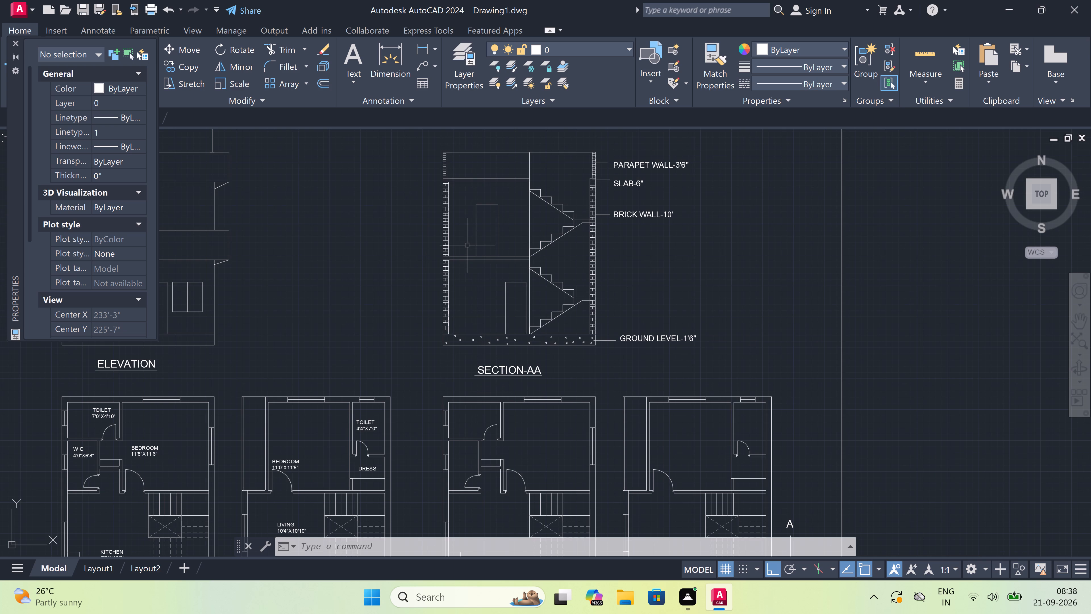
scroll(449, 259, "up", 6)
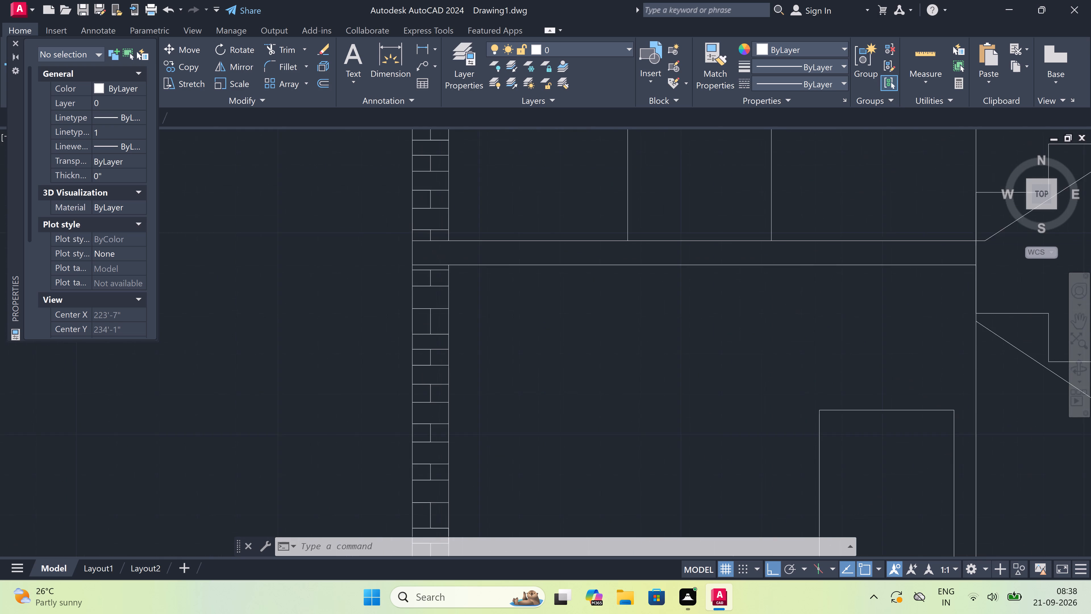
scroll(433, 254, "up", 2)
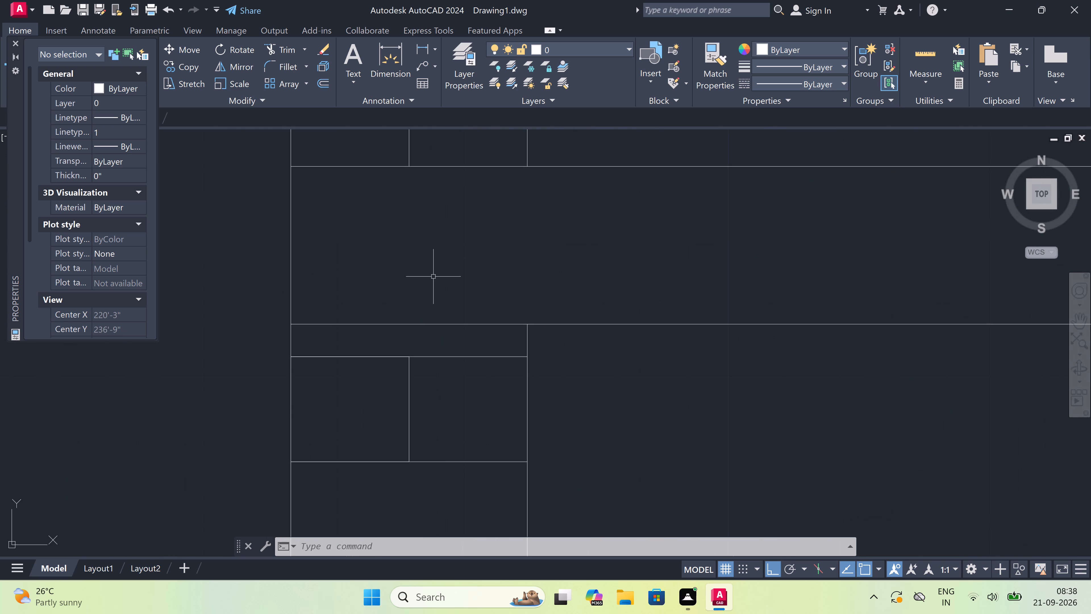
type("L")
key("space")
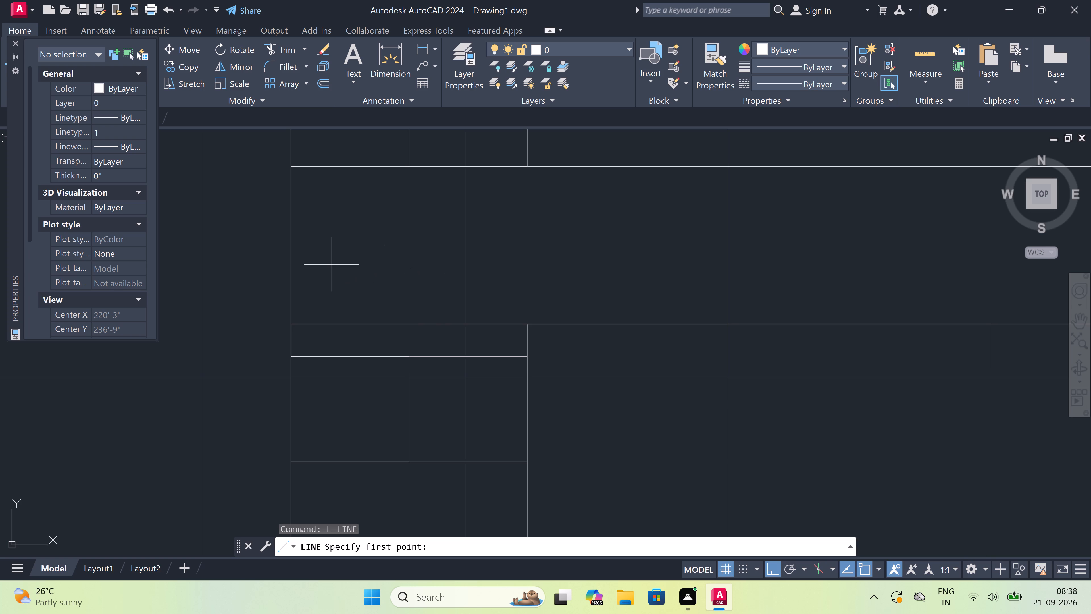
scroll(332, 265, "up", 1)
scroll(346, 288, "down", 1)
scroll(342, 283, "up", 1)
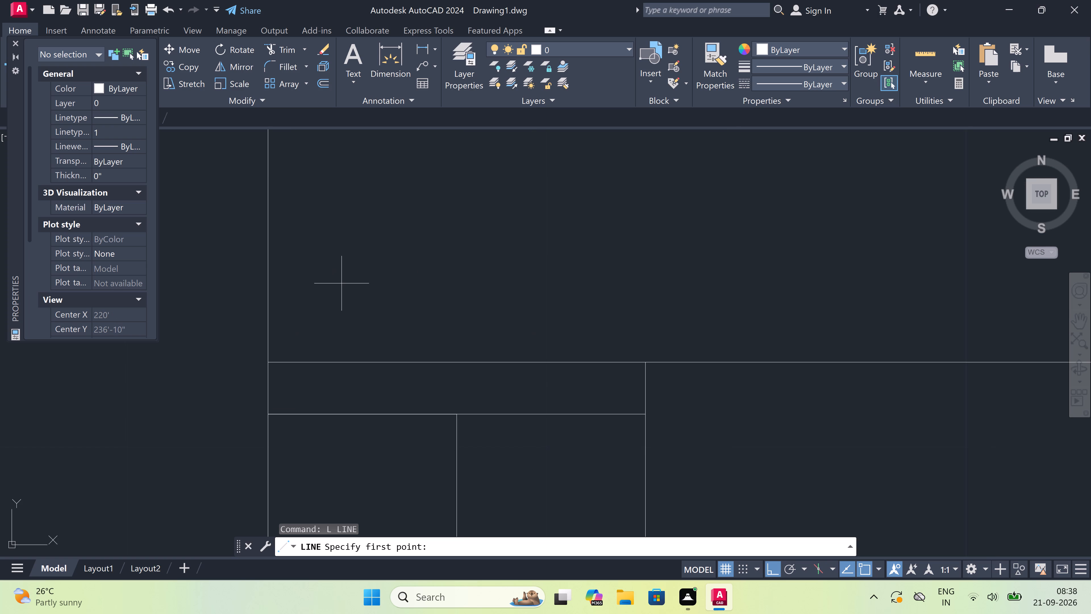
left_click_drag(343, 283, 345, 286)
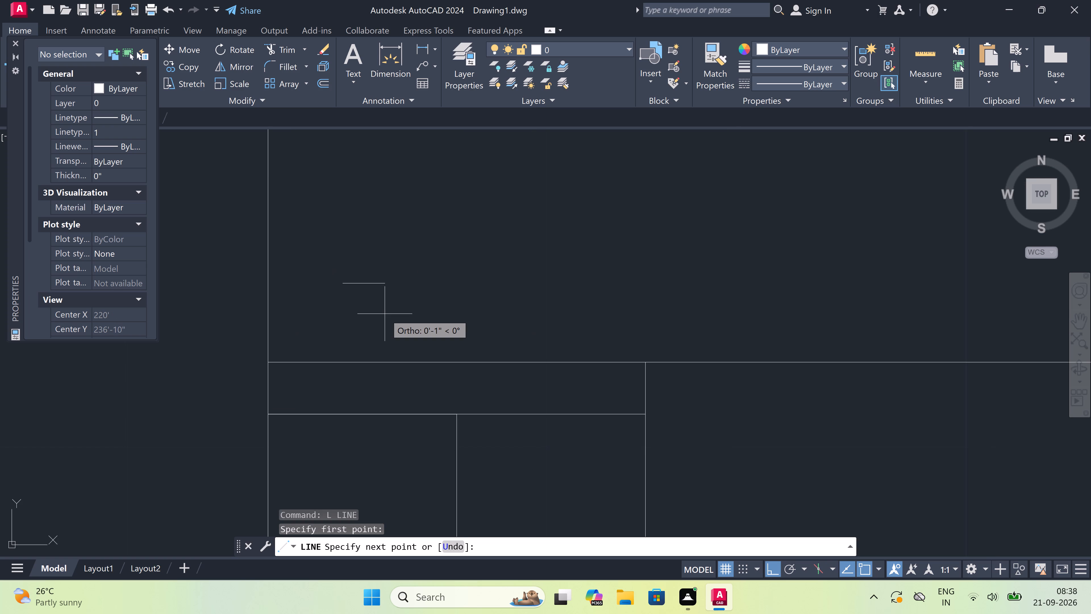
key("F8")
scroll(379, 308, "up", 1)
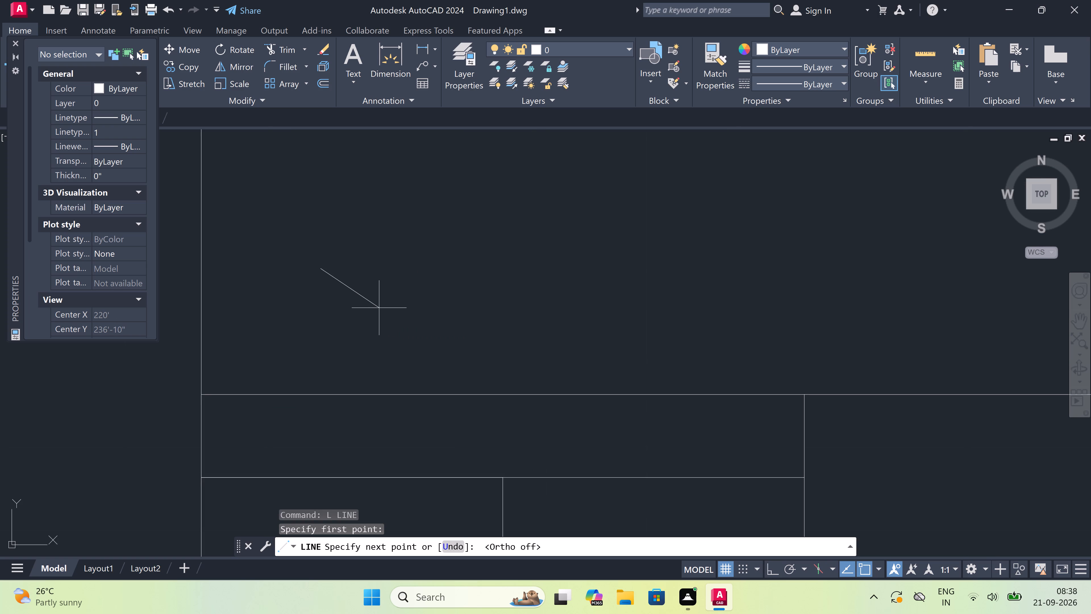
left_click(379, 308)
left_click(378, 244)
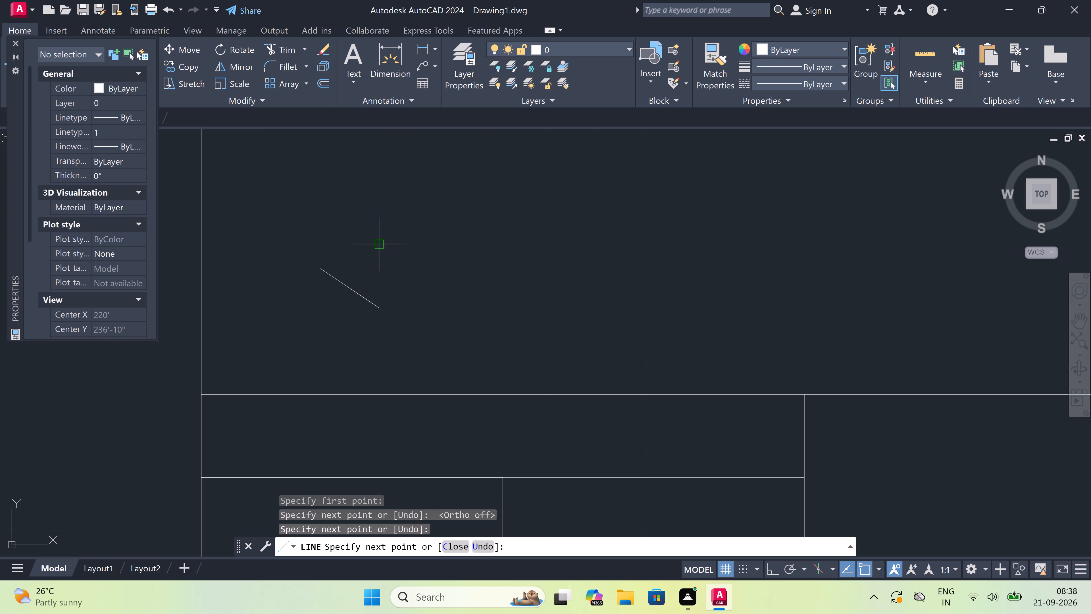
left_click(318, 270)
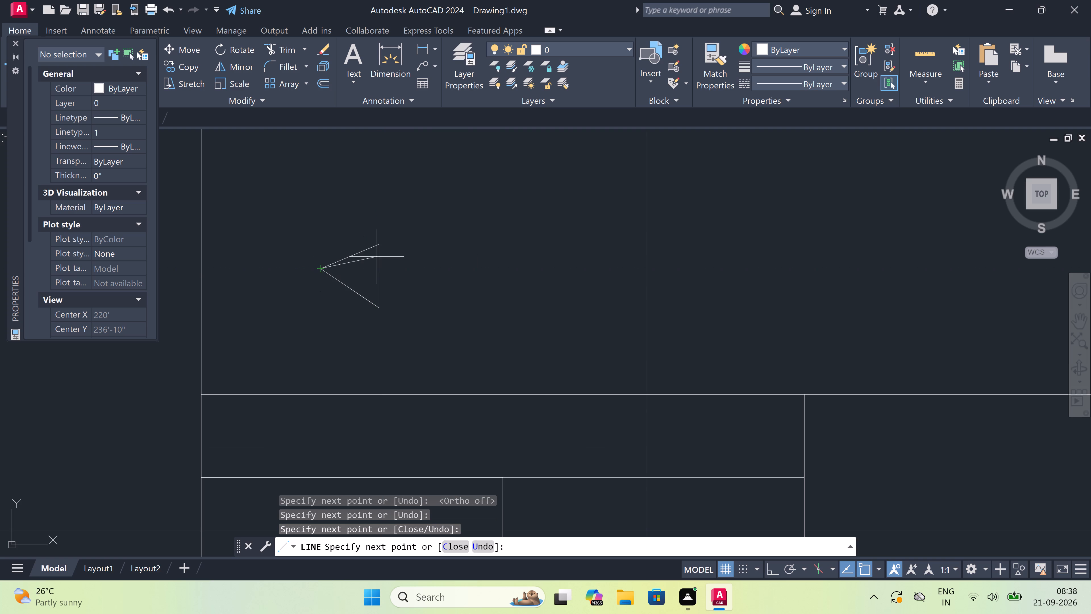
key("Escape")
Copy the three-line triangle to four scattered spots within the left end of the intermediate floor slab.
left_click(416, 240)
left_click(309, 306)
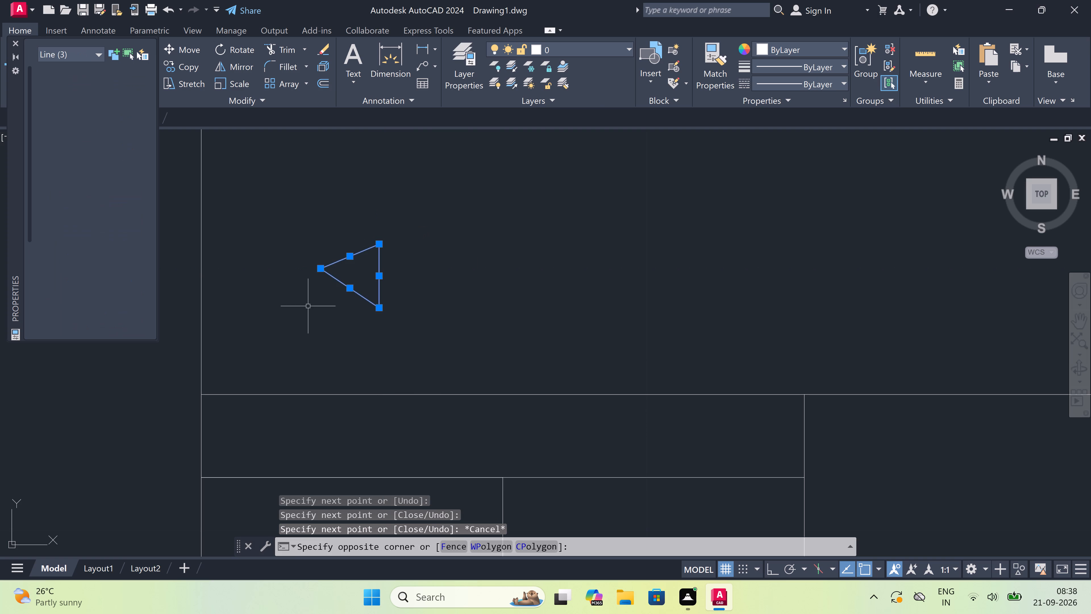
left_click(188, 64)
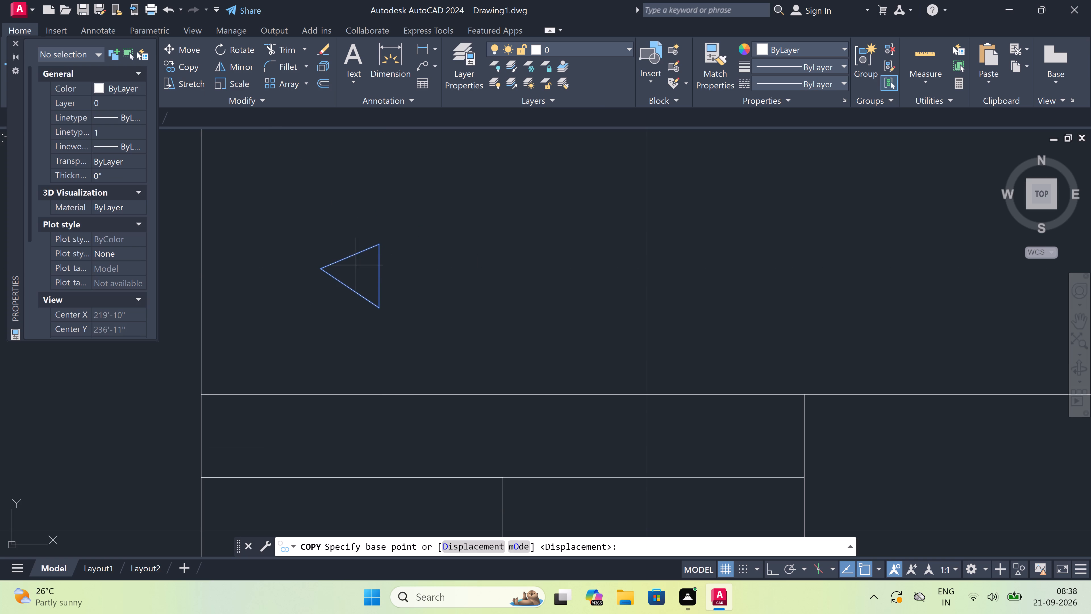
left_click(361, 272)
scroll(361, 246, "down", 2)
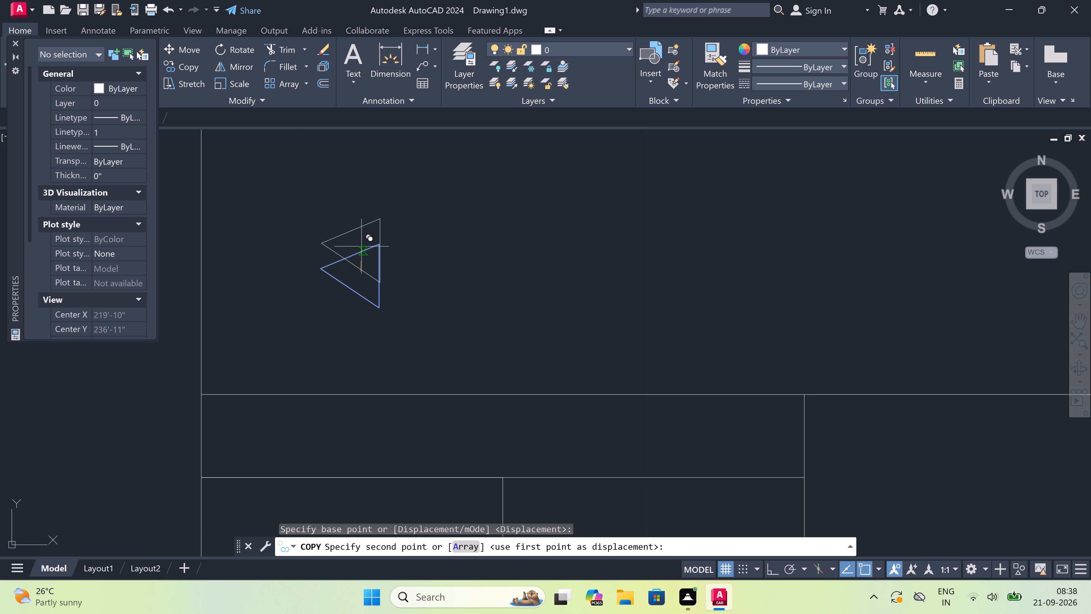
left_click(468, 194)
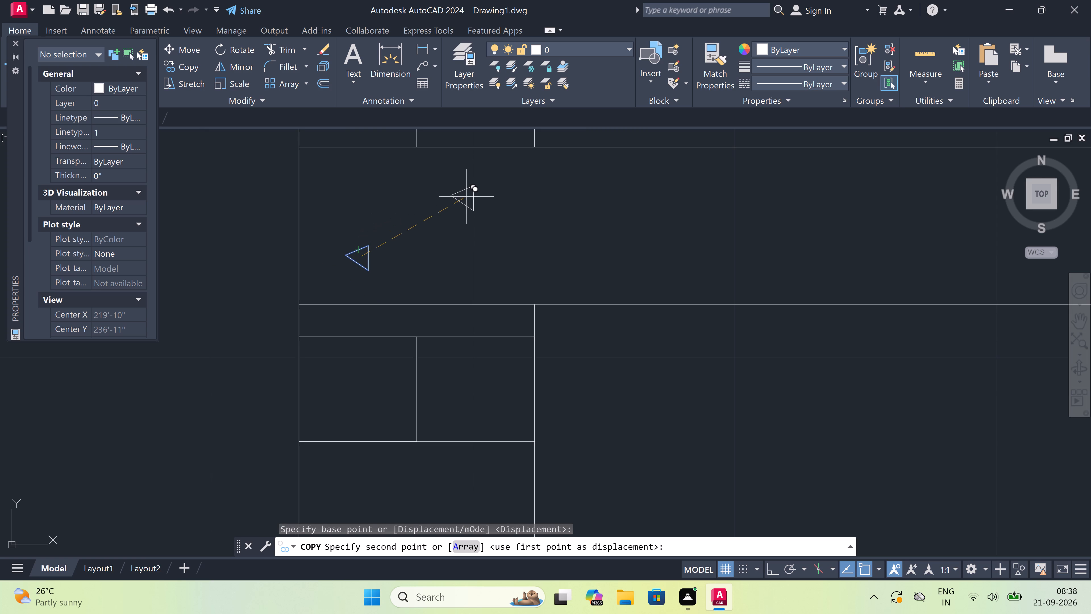
left_click(780, 200)
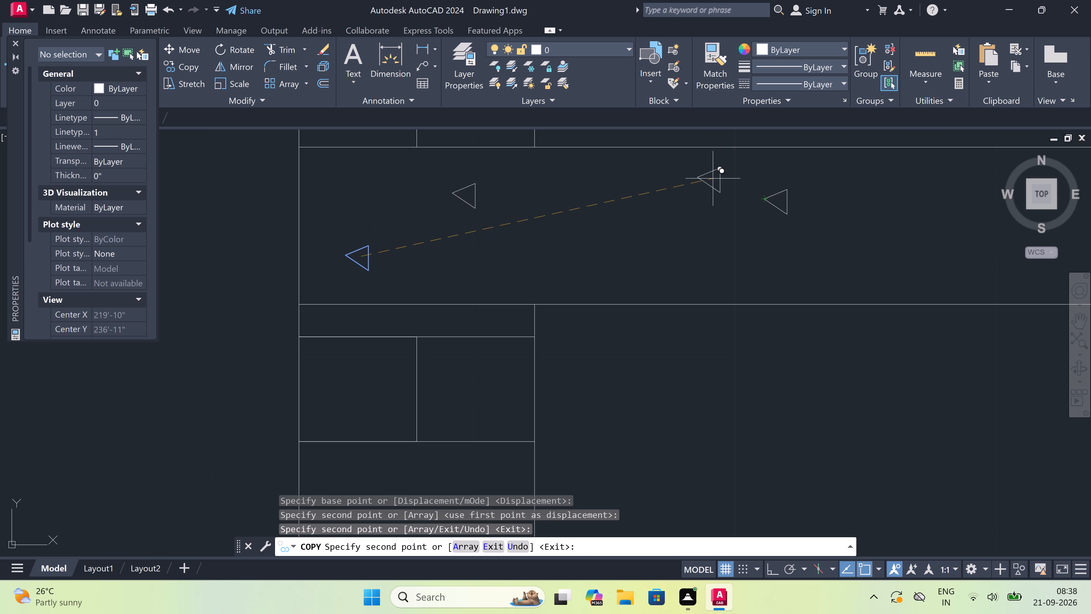
left_click(670, 181)
left_click(589, 247)
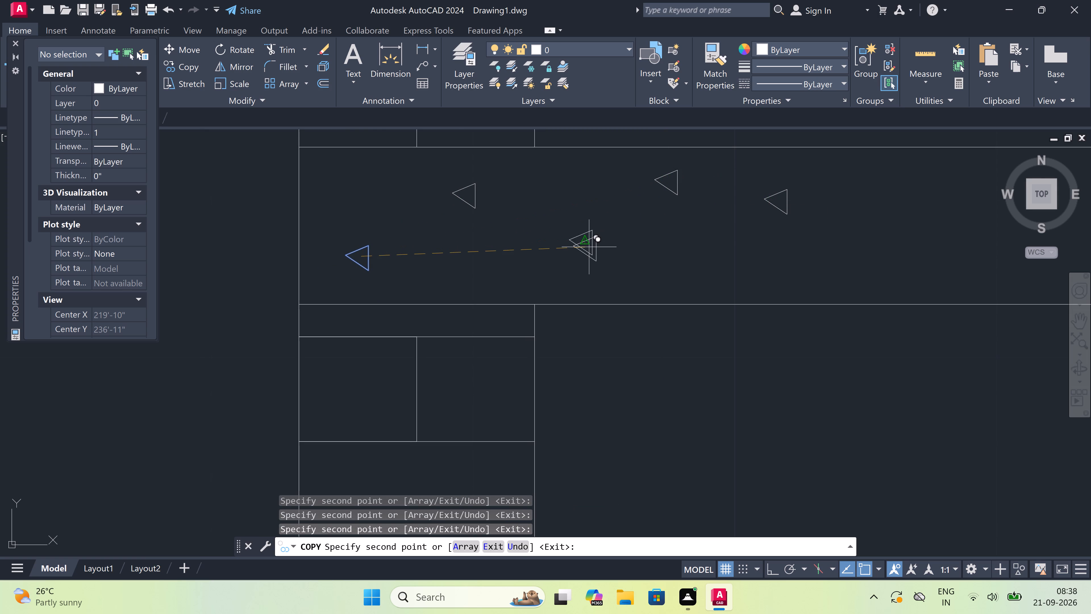
Place four more scattered triangle copies further right along the intermediate floor slab, at varying heights between its edges.
scroll(434, 254, "down", 4)
scroll(546, 260, "up", 2)
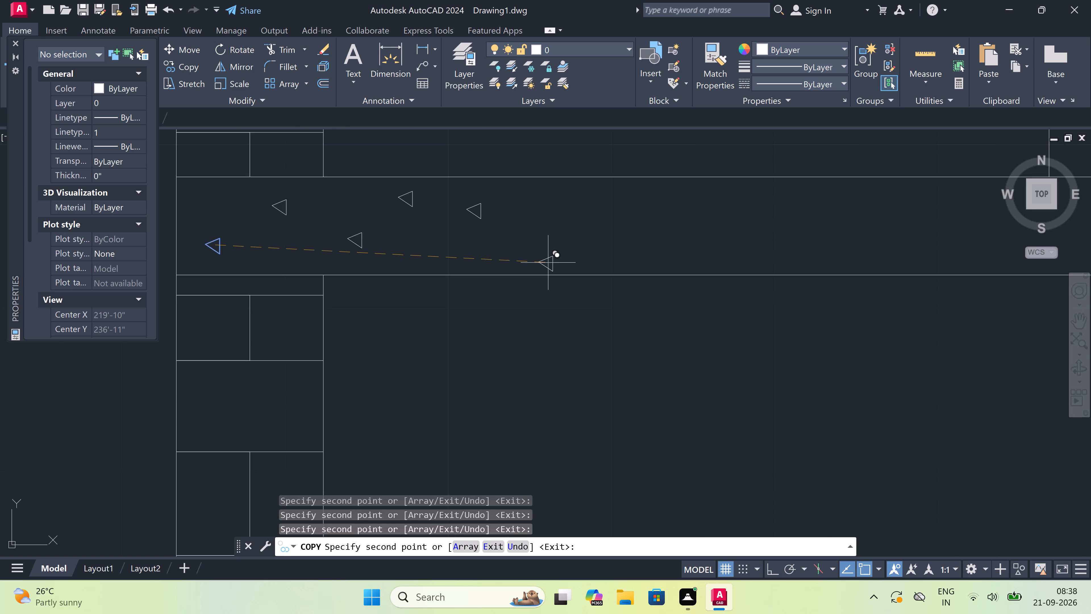
scroll(545, 261, "up", 2)
left_click(546, 258)
scroll(463, 250, "down", 3)
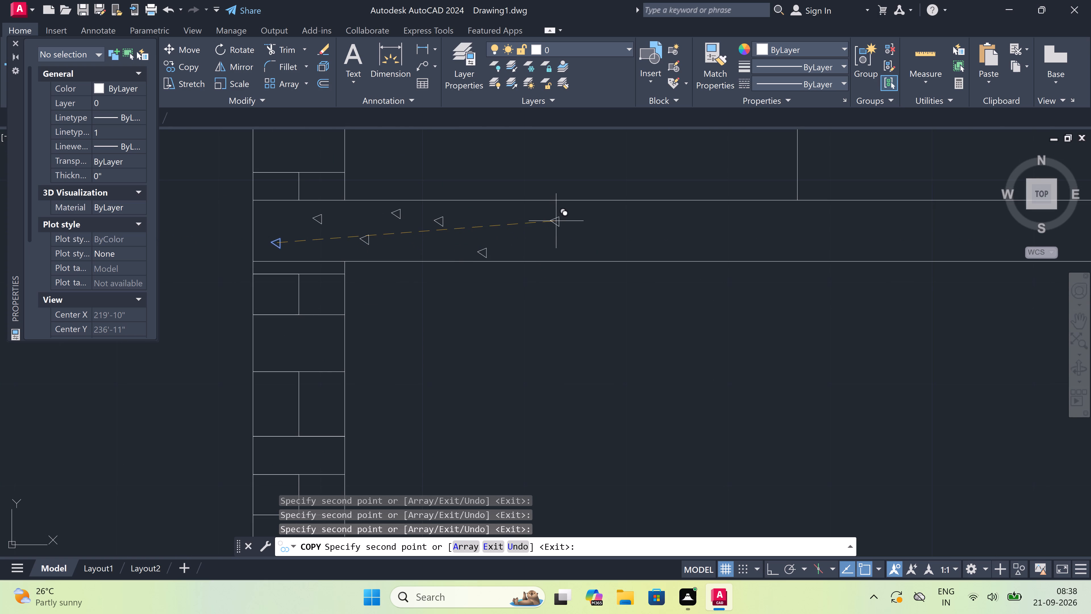
scroll(556, 221, "up", 2)
left_click(577, 211)
left_click(454, 204)
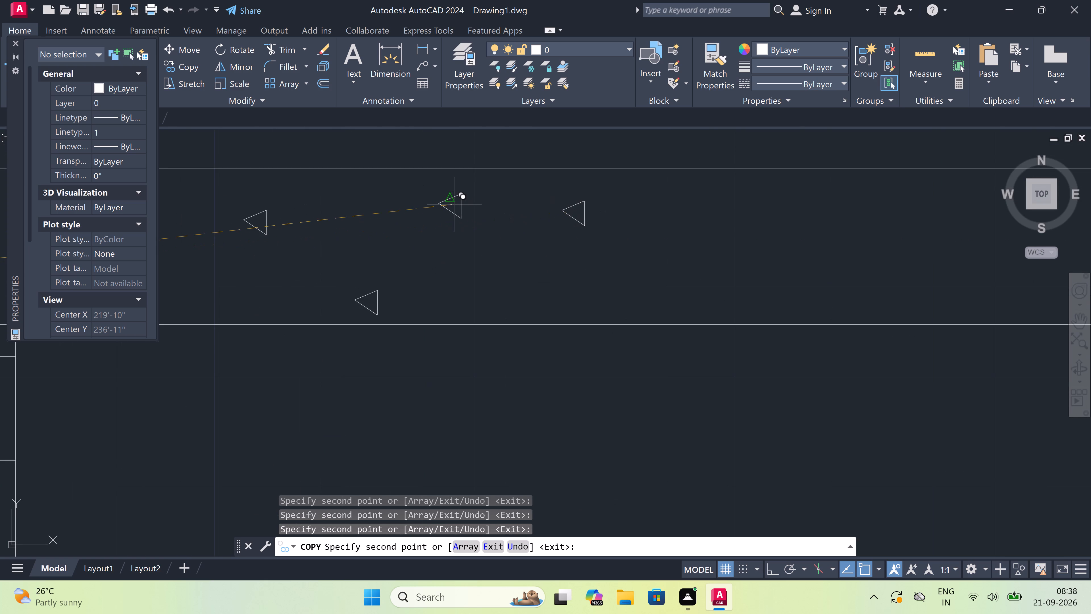
scroll(451, 206, "down", 3)
scroll(532, 217, "up", 3)
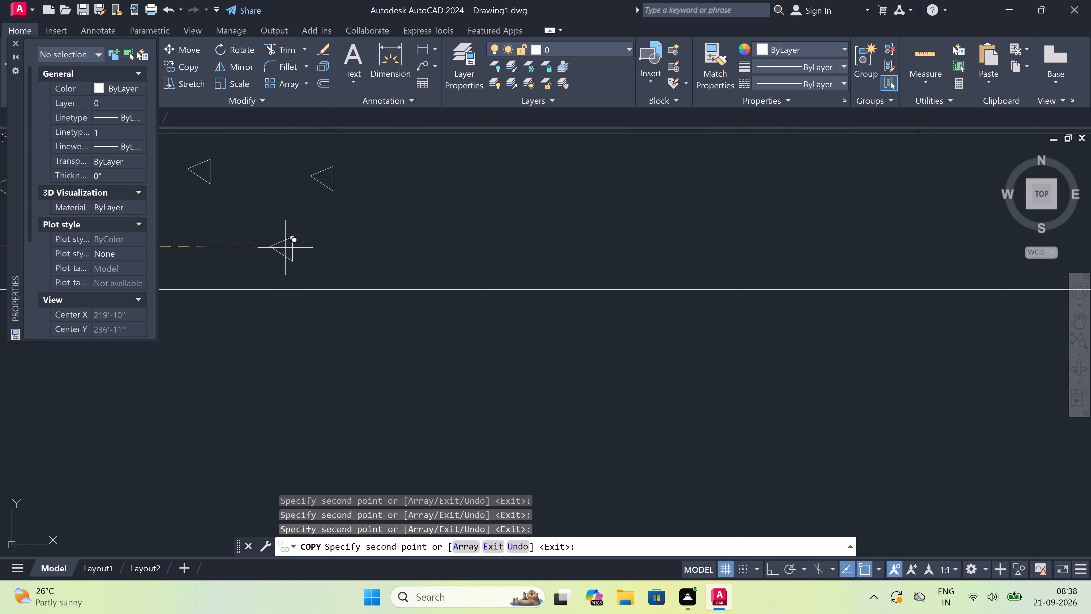
left_click(269, 261)
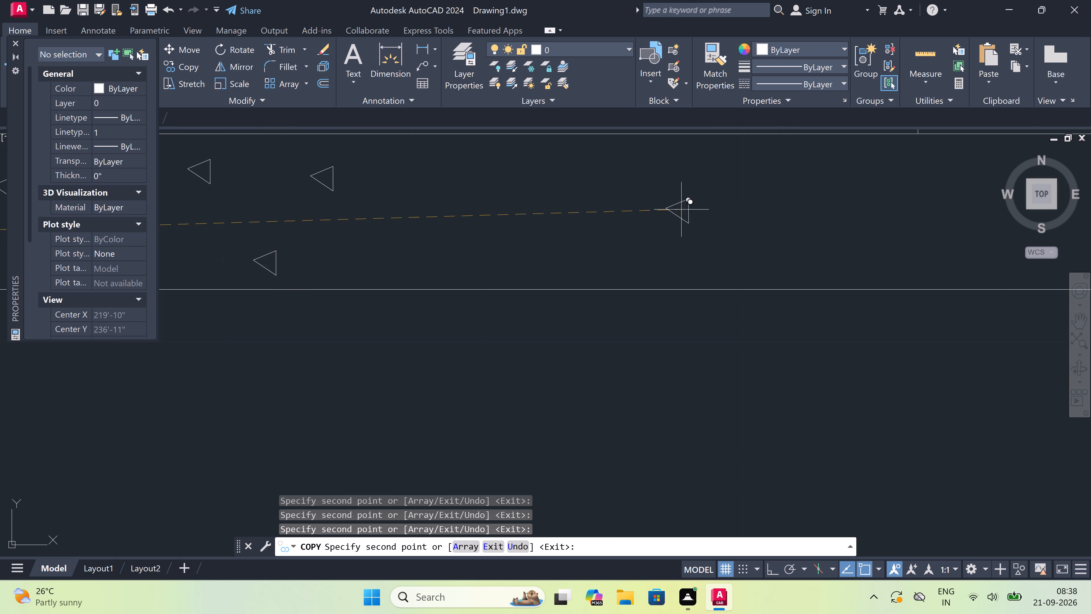
Place four more scattered triangle copies in Section-AA's intermediate floor slab, continuing the fill up to just short of the upper door's left jamb.
scroll(684, 207, "up", 1)
scroll(684, 206, "down", 1)
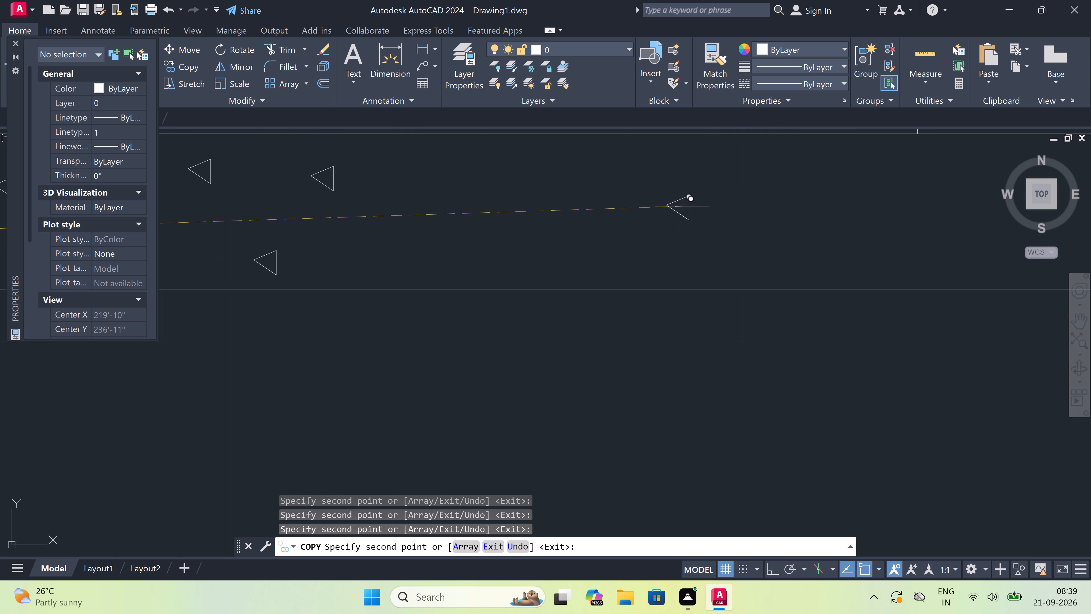
scroll(668, 180, "down", 1)
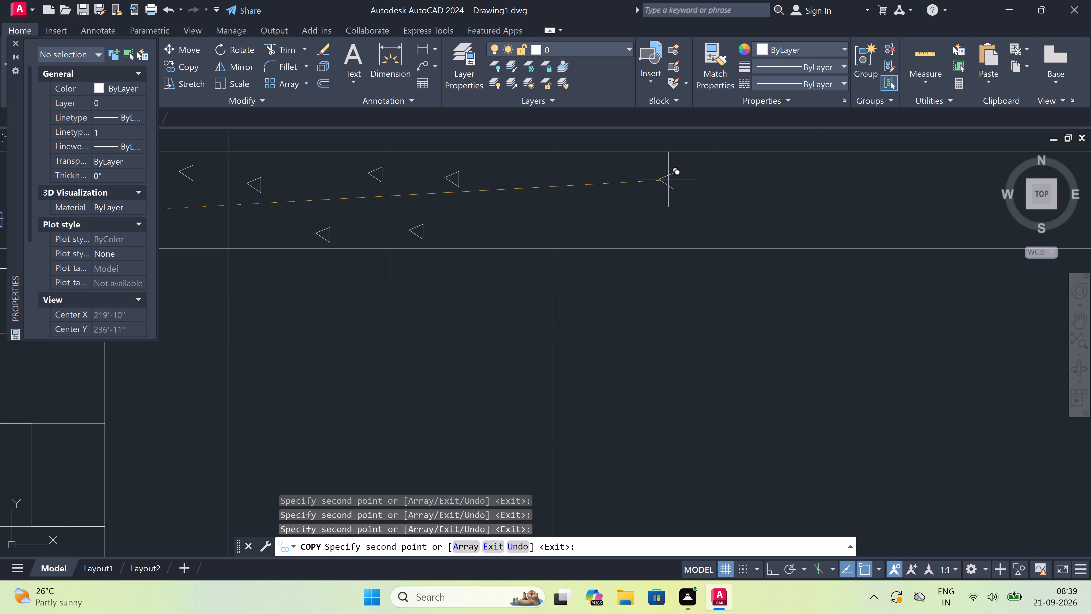
scroll(678, 172, "up", 1)
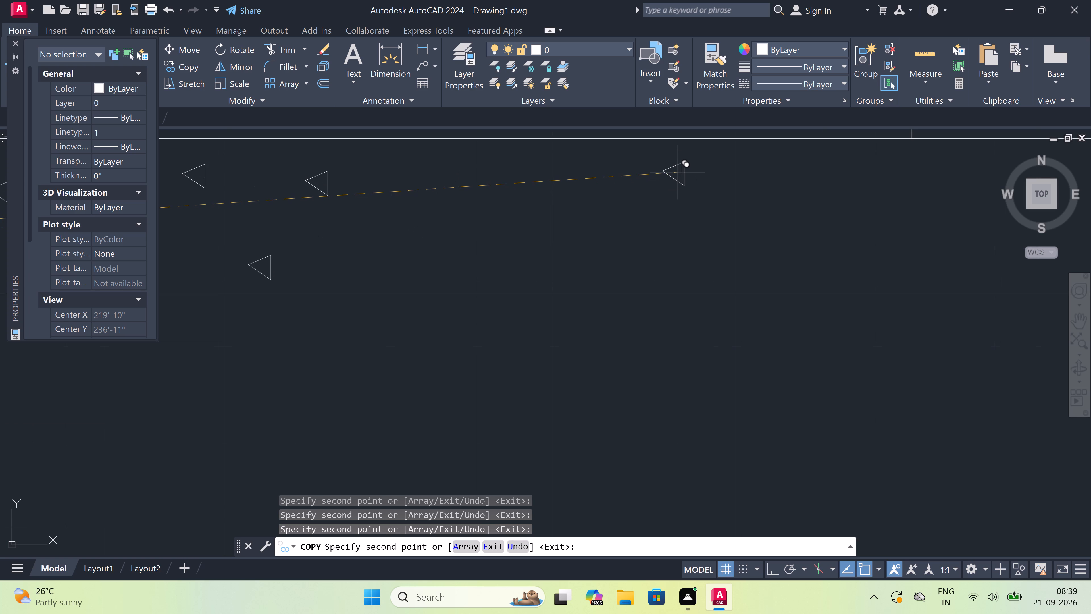
left_click(678, 172)
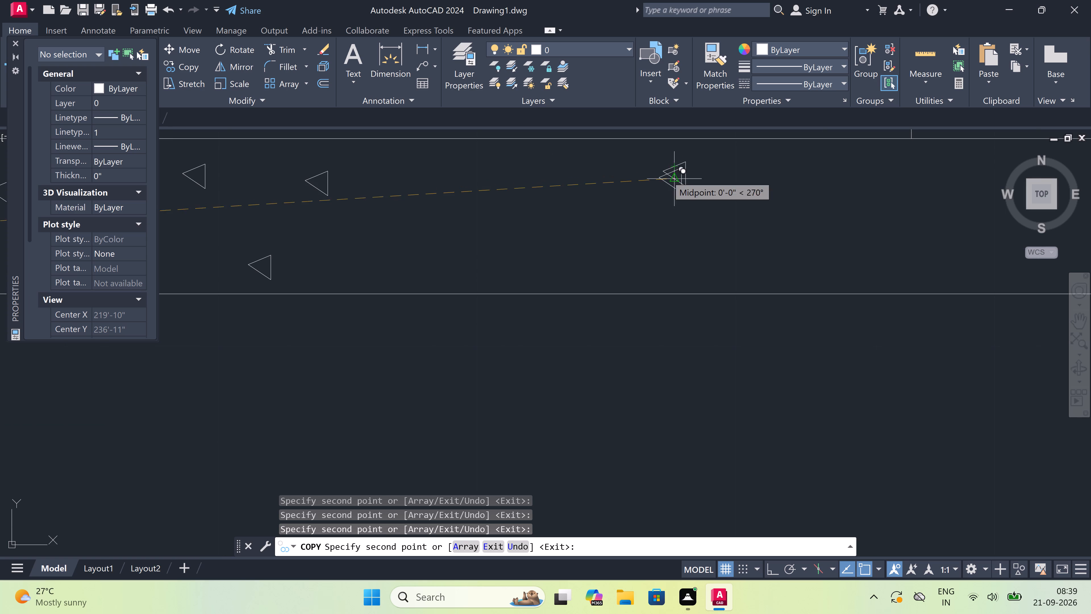
left_click(509, 167)
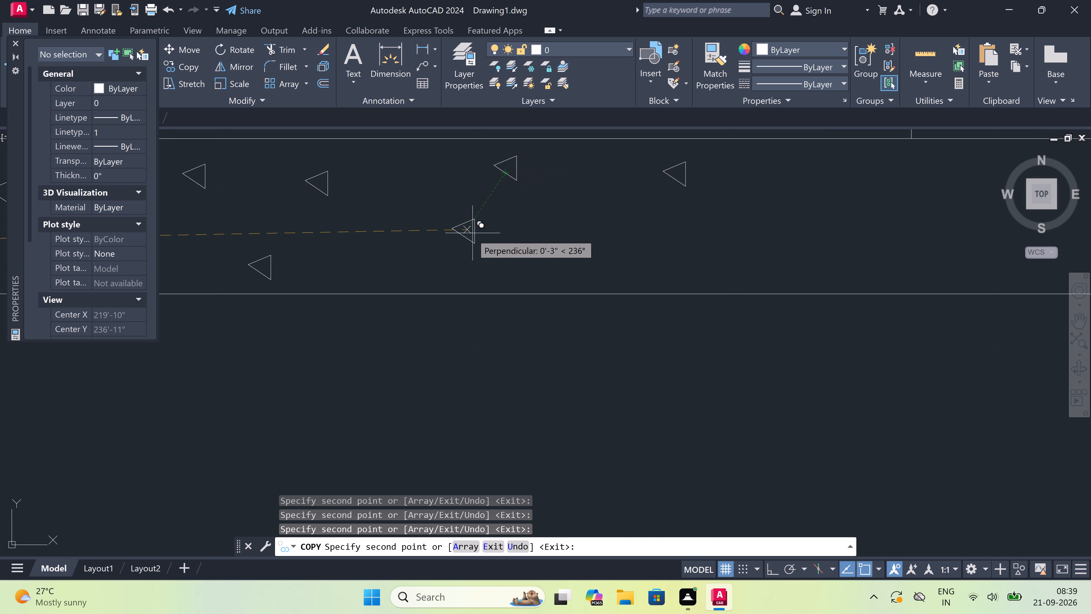
left_click(449, 252)
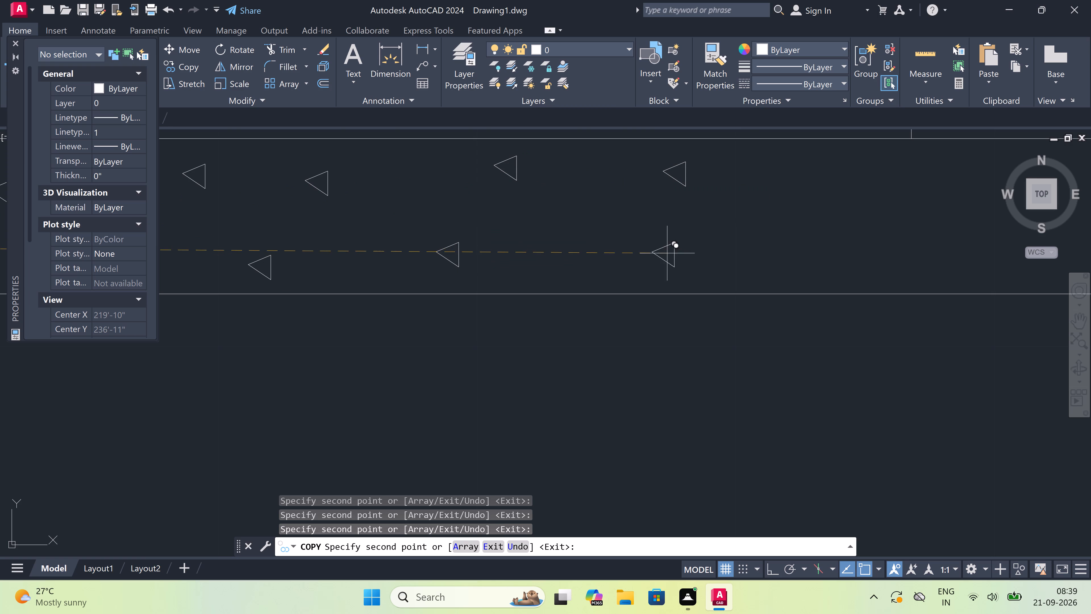
left_click(598, 254)
Place four triangle copies at varying heights in the intermediate floor slab around the upper door's left jamb.
scroll(529, 252, "down", 3)
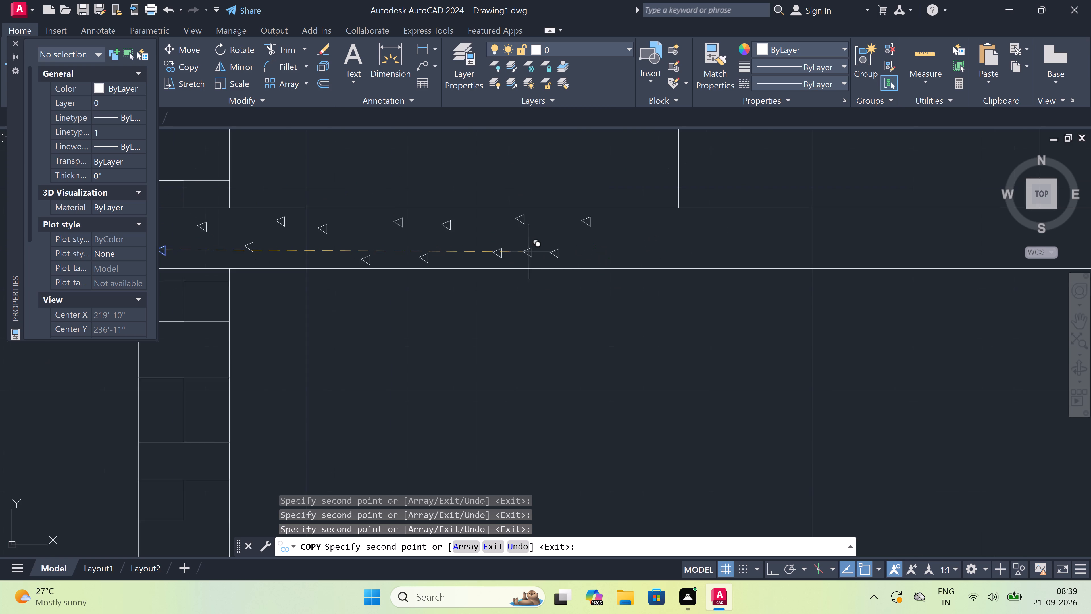
scroll(662, 236, "up", 3)
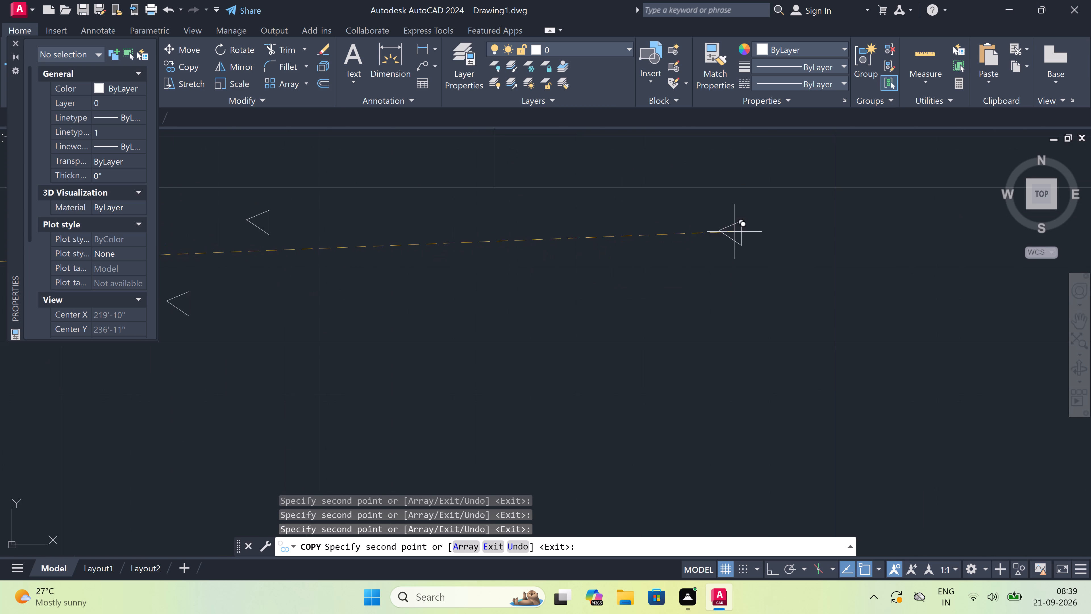
left_click(735, 232)
left_click(544, 218)
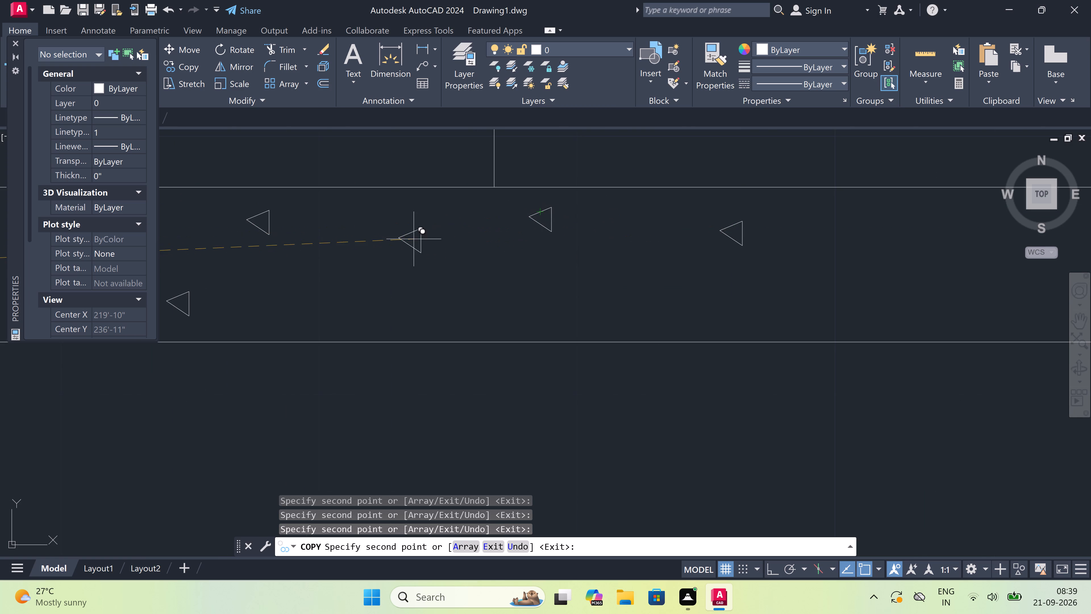
left_click(402, 276)
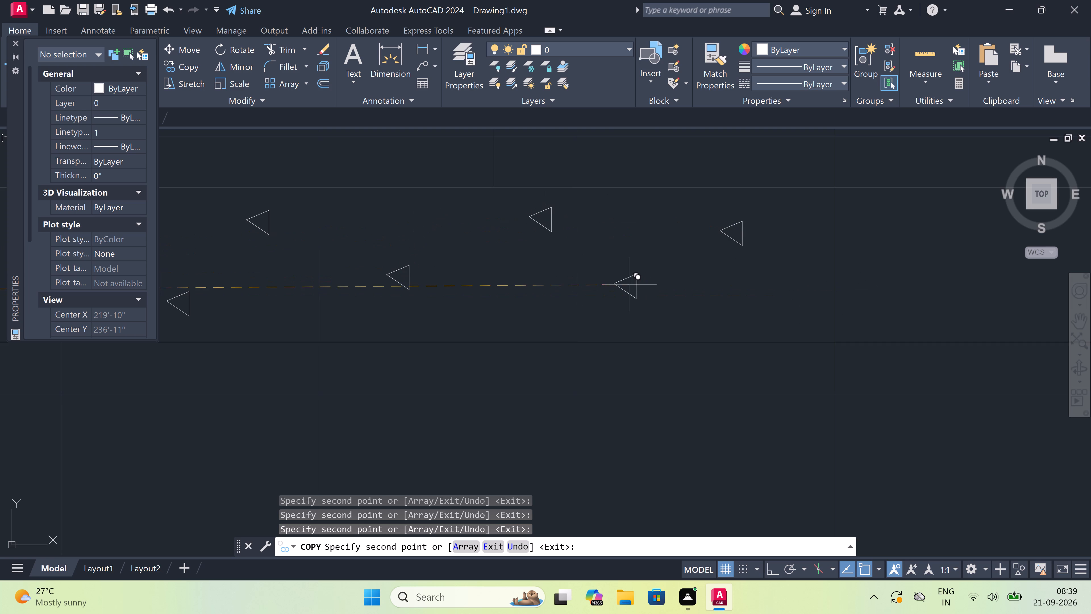
left_click(620, 297)
Place four widely spaced triangle copies in the intermediate floor slab, from beneath the upper door to just past its right jamb.
scroll(540, 281, "down", 3)
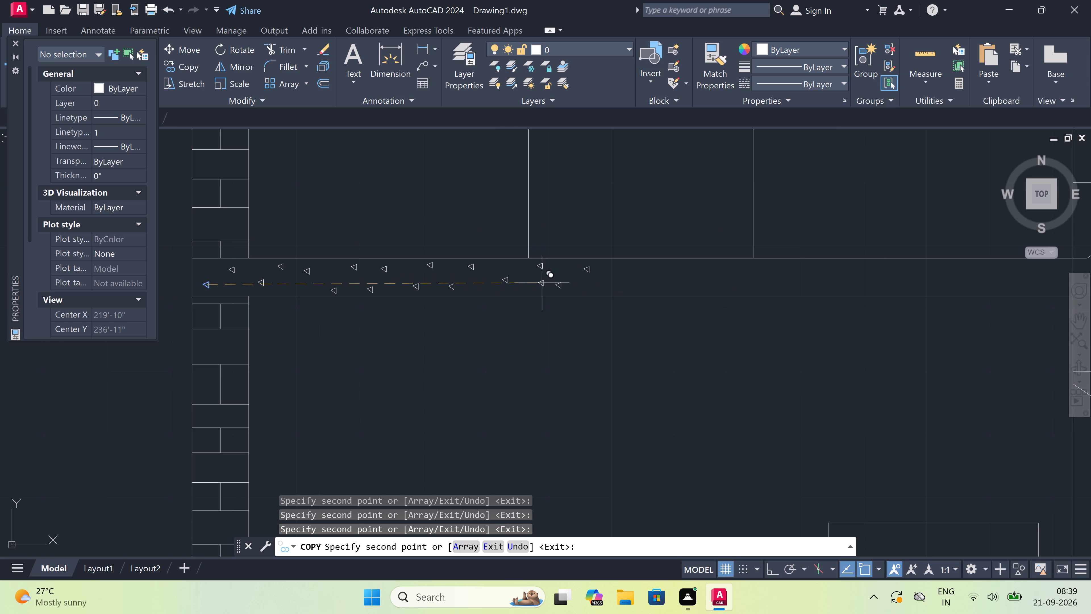
scroll(785, 277, "up", 3)
scroll(784, 275, "down", 2)
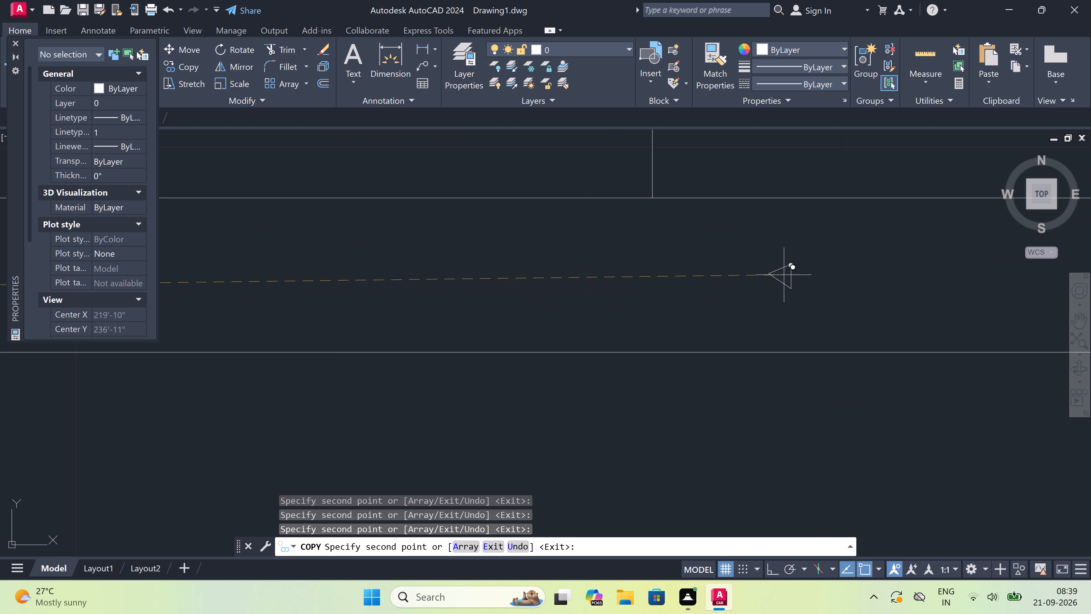
scroll(657, 260, "up", 1)
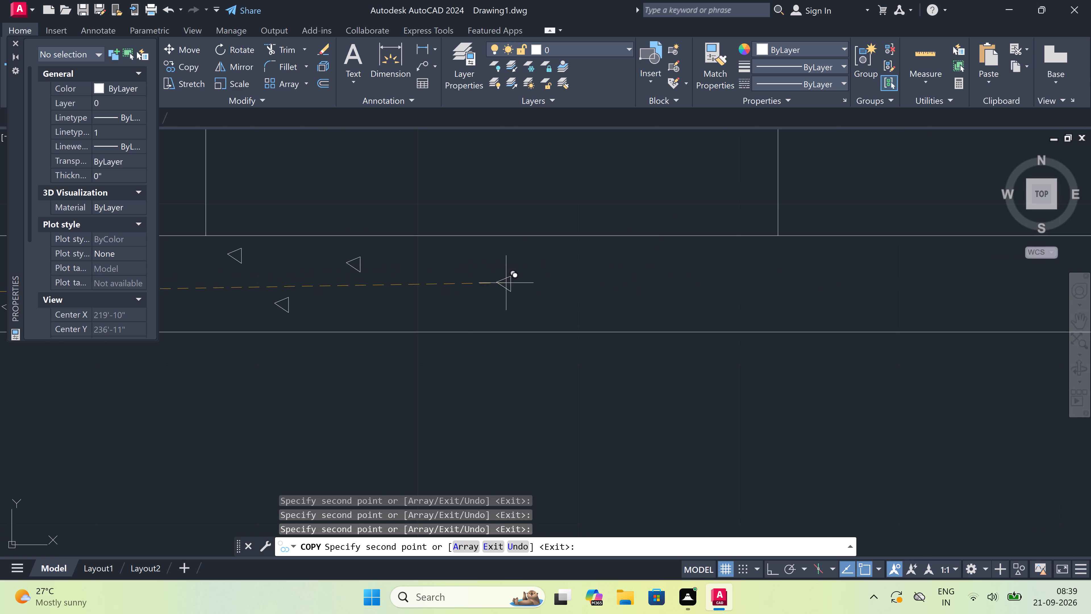
left_click(466, 308)
left_click(650, 257)
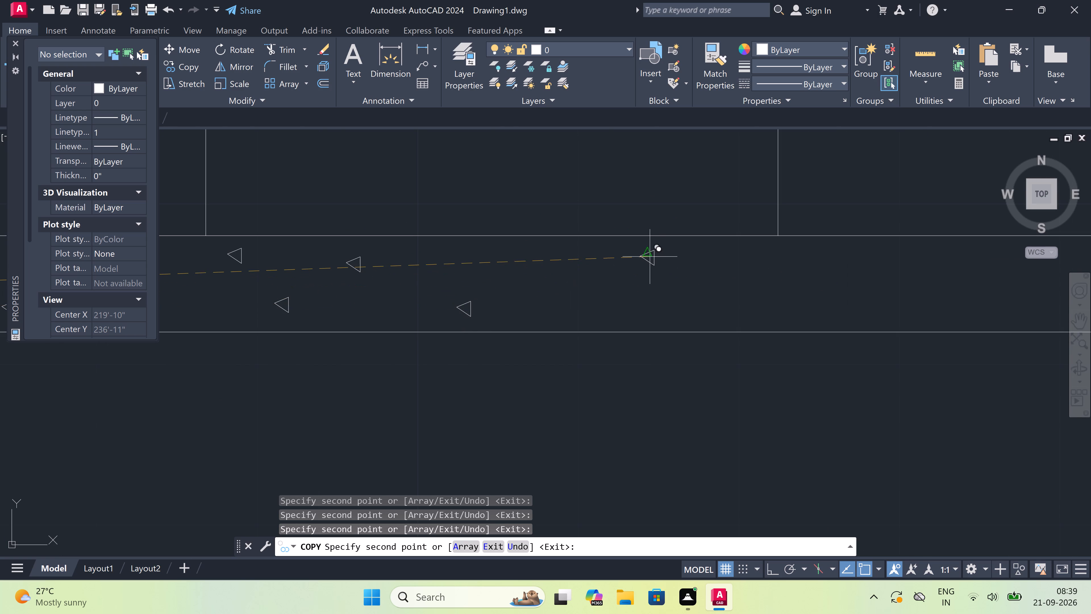
left_click(905, 305)
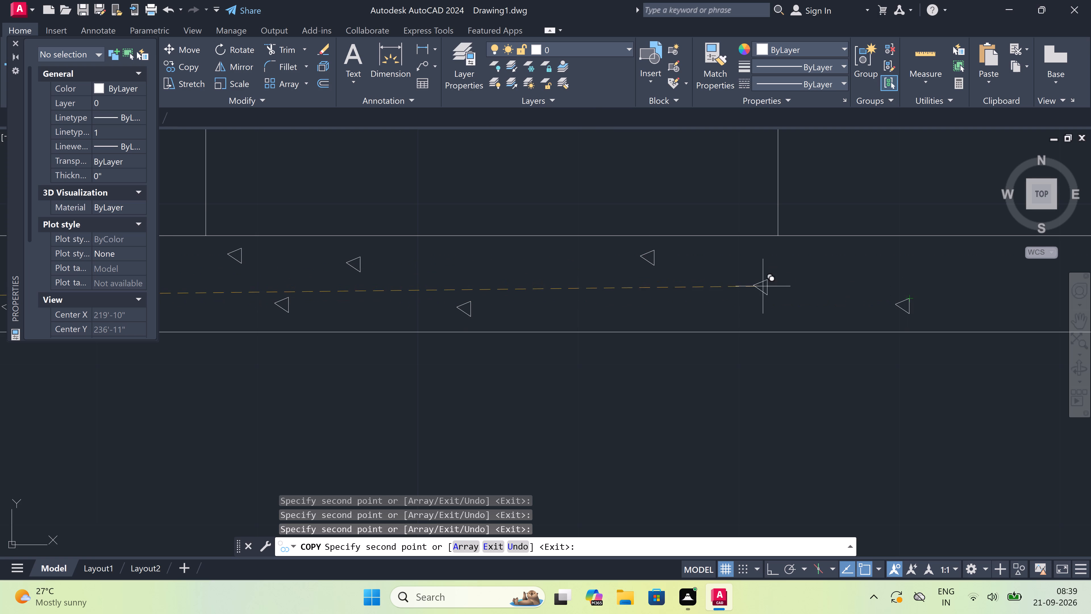
left_click(782, 288)
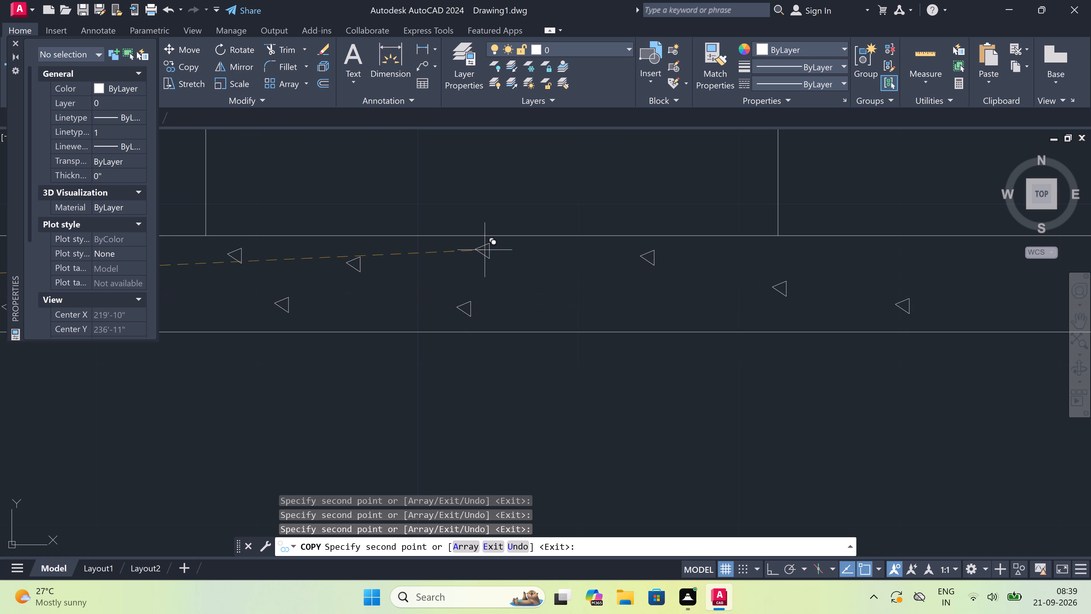
Fill the gaps between the triangles beneath the upper door with three more copies in the intermediate floor slab.
scroll(501, 249, "up", 2)
left_click(516, 261)
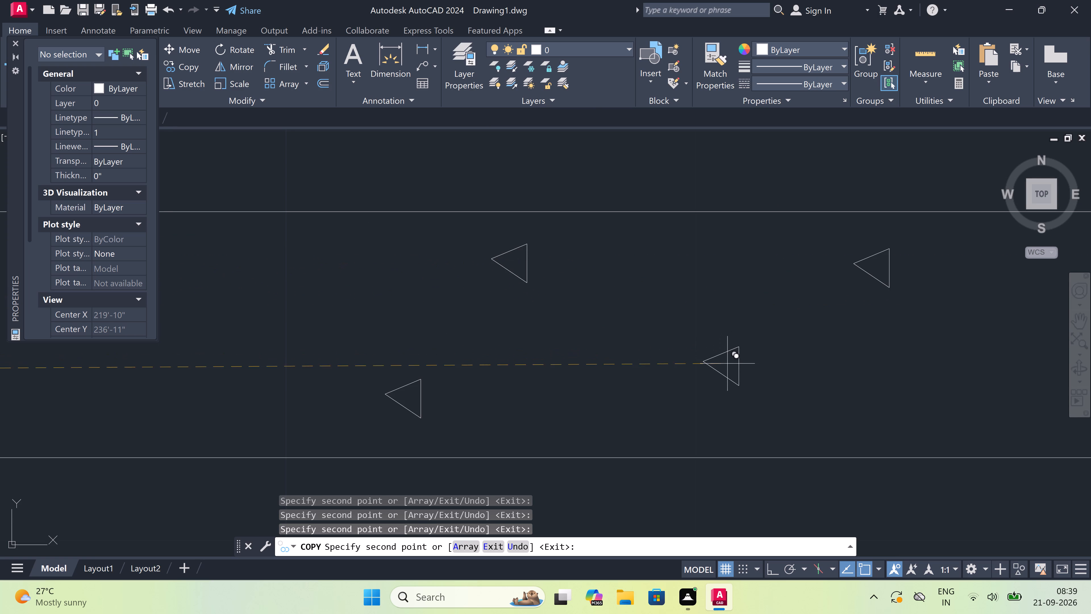
left_click(728, 366)
scroll(498, 327, "down", 5)
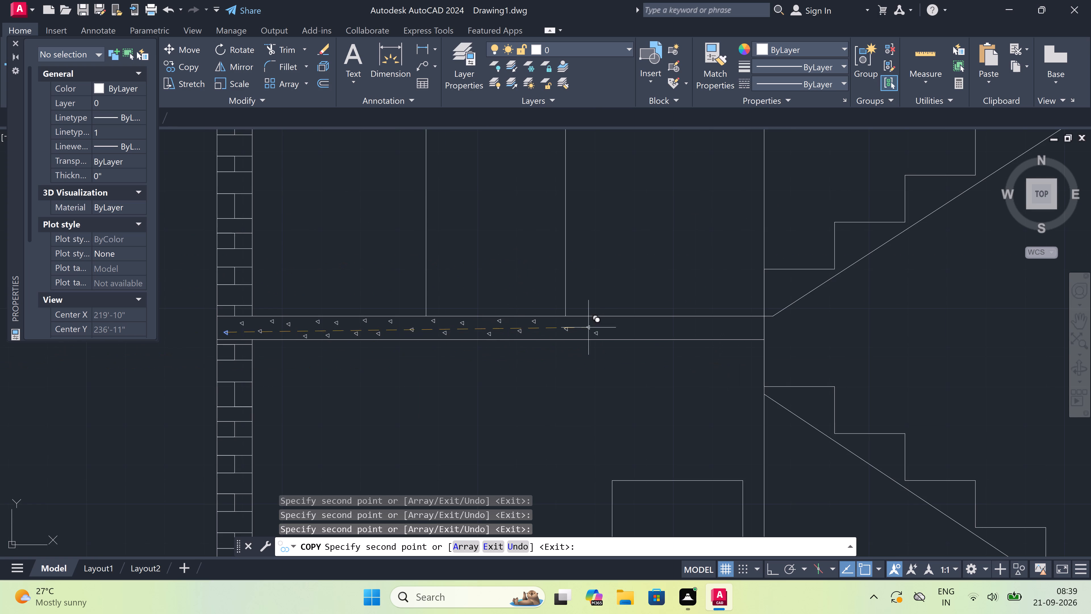
scroll(558, 322, "up", 3)
scroll(528, 354, "up", 2)
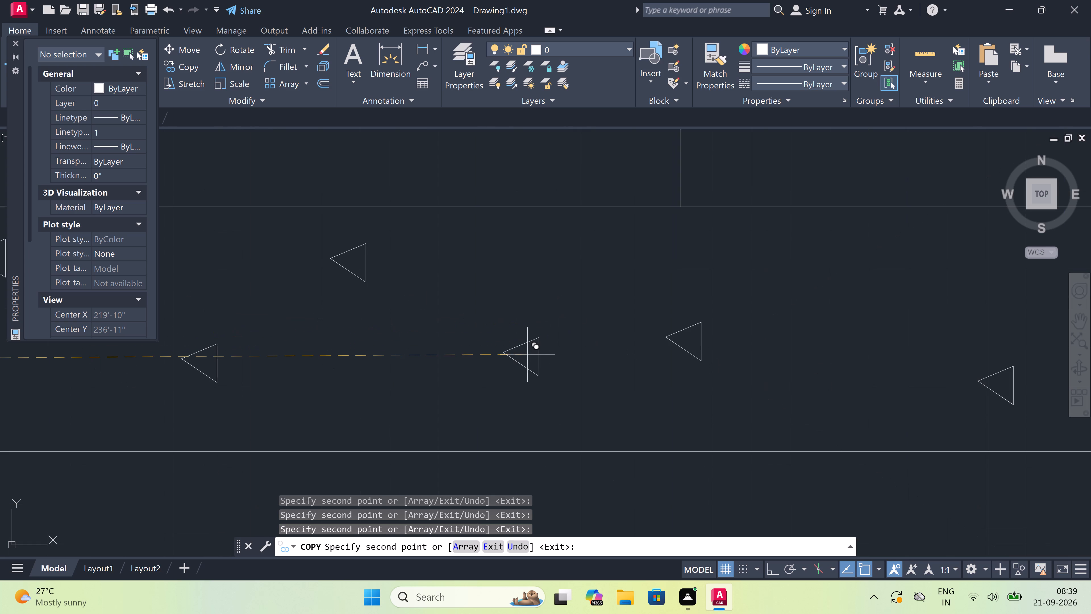
left_click(508, 365)
Place four more triangle copies in the intermediate floor slab between the upper door's right jamb and the staircase wall line.
scroll(503, 363, "down", 4)
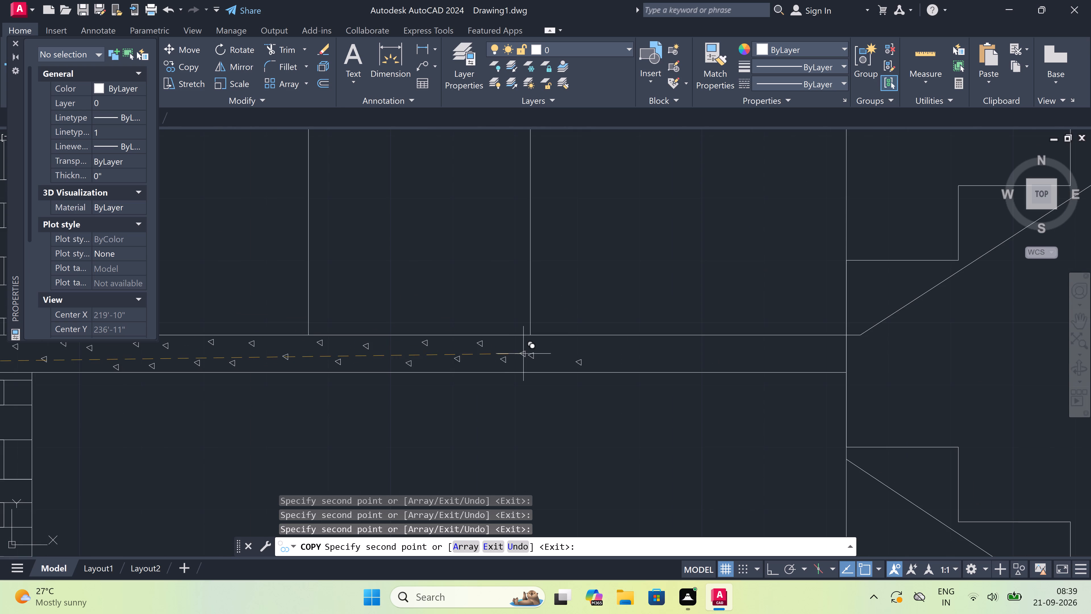
scroll(563, 350, "up", 3)
left_click(561, 326)
scroll(560, 325, "down", 3)
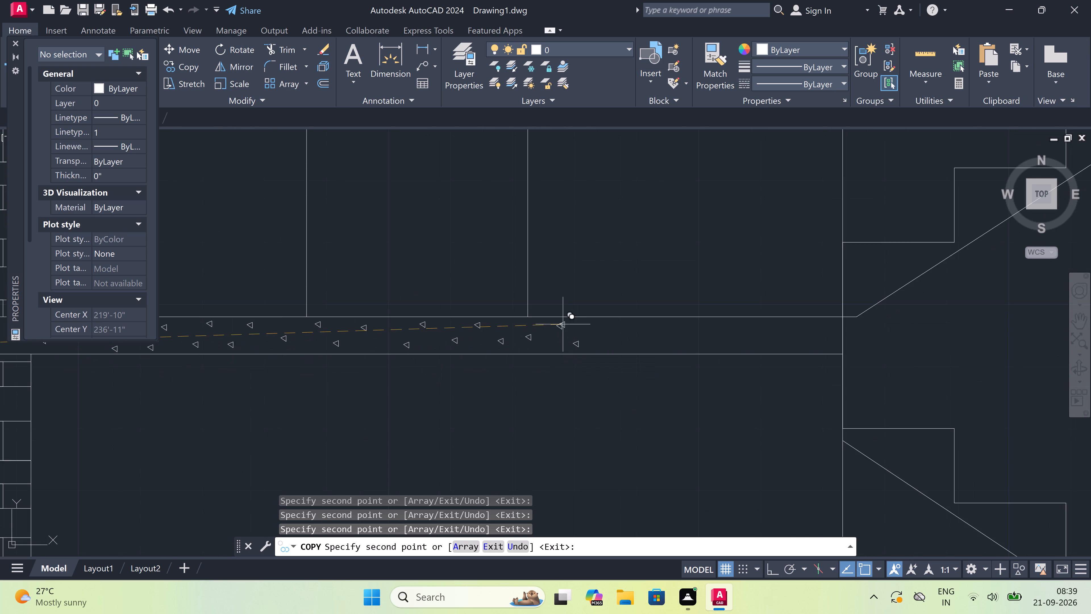
scroll(650, 331, "up", 2)
left_click(571, 315)
left_click(795, 330)
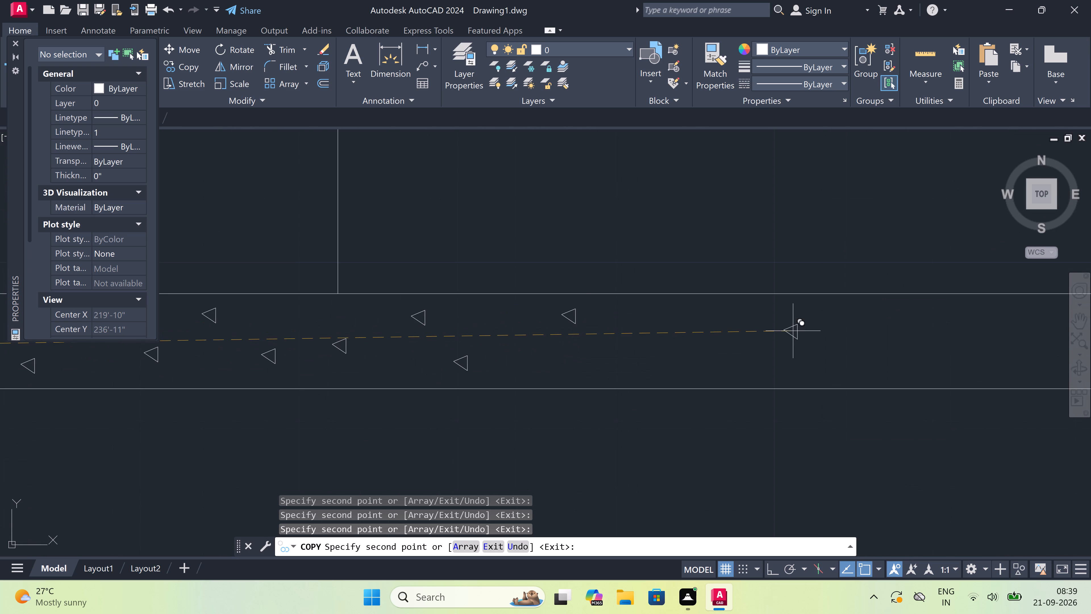
left_click(643, 347)
Place four scattered triangle copies at the right end of the intermediate floor slab, up to the staircase wall line.
scroll(643, 347, "down", 3)
scroll(749, 346, "up", 3)
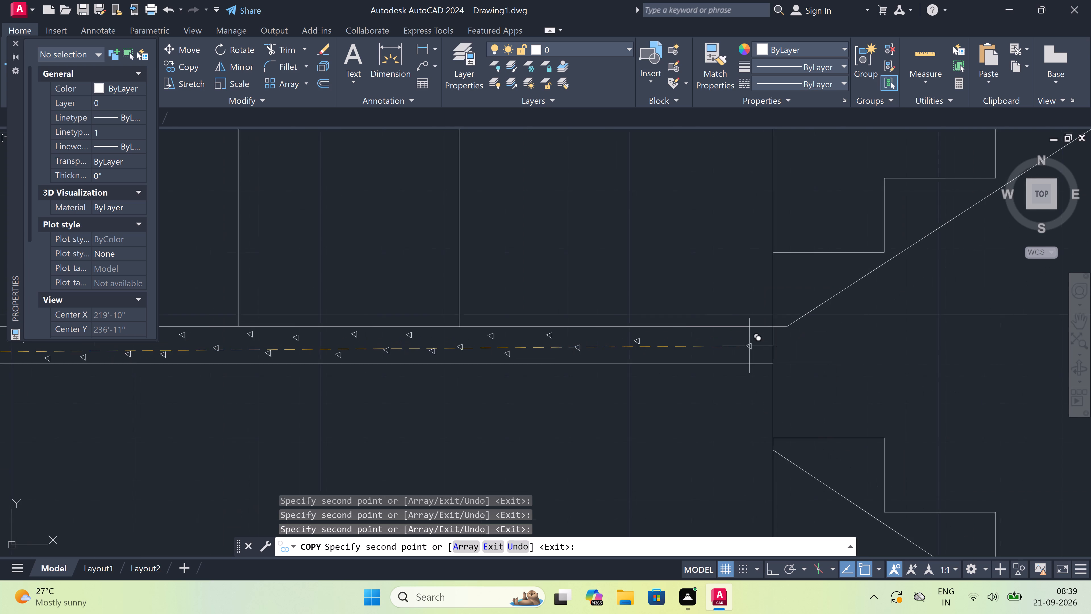
left_click(767, 332)
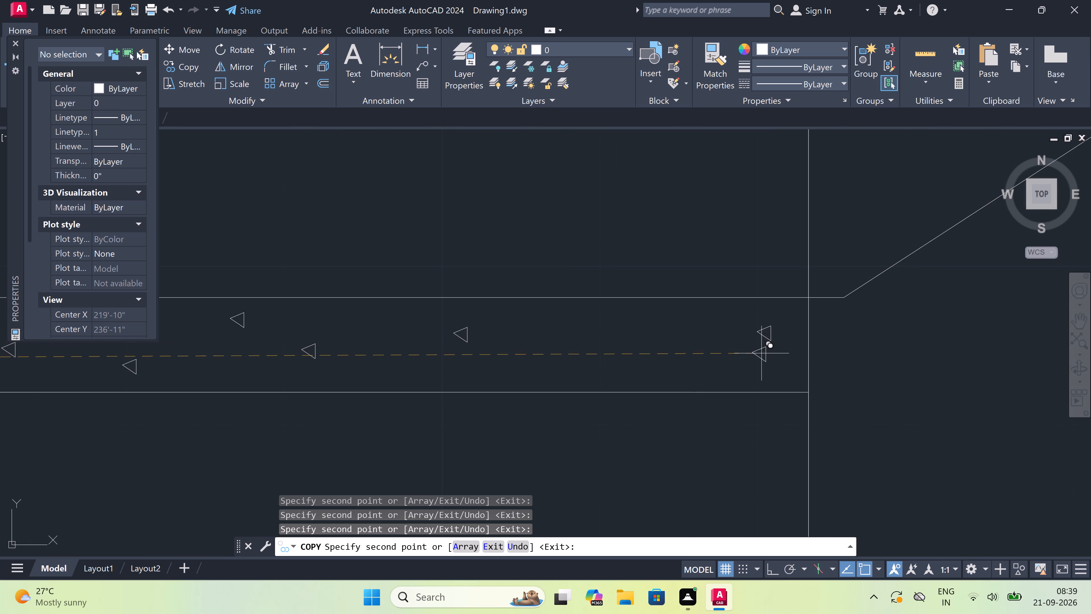
left_click(685, 368)
left_click(601, 323)
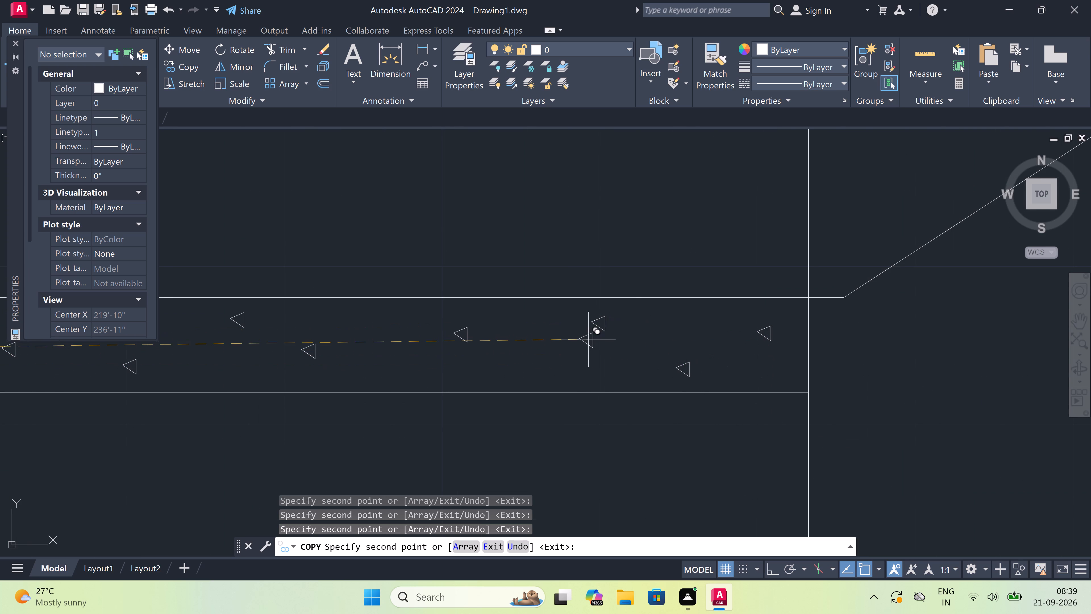
scroll(545, 368, "up", 3)
left_click(545, 365)
Place three scattered triangle copies in Section-AA's roof slab, at its left end between the parapet and the brick wall.
scroll(544, 336, "down", 4)
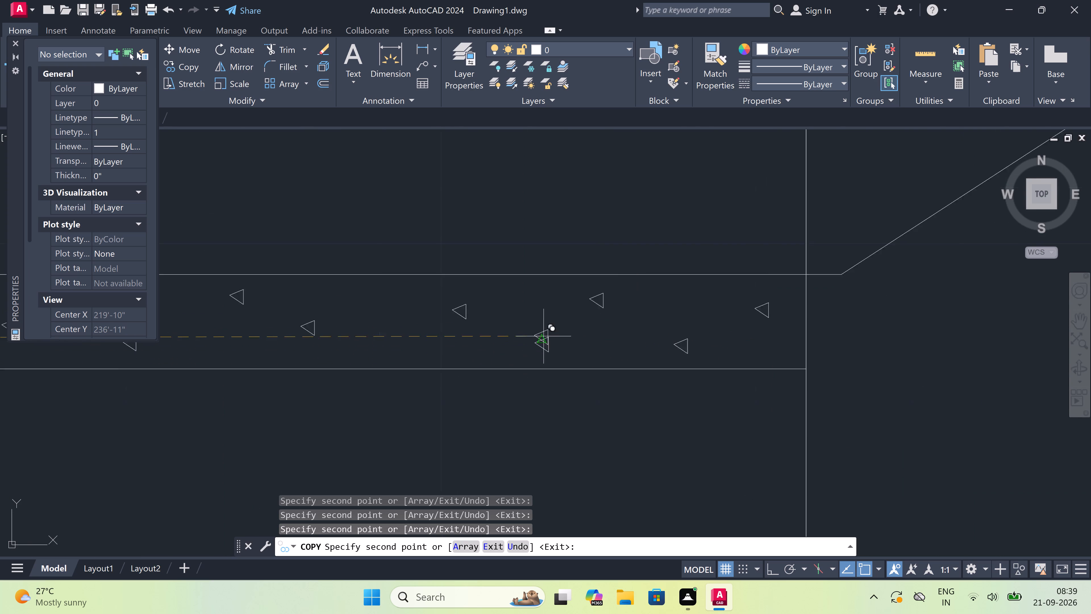
scroll(544, 336, "down", 5)
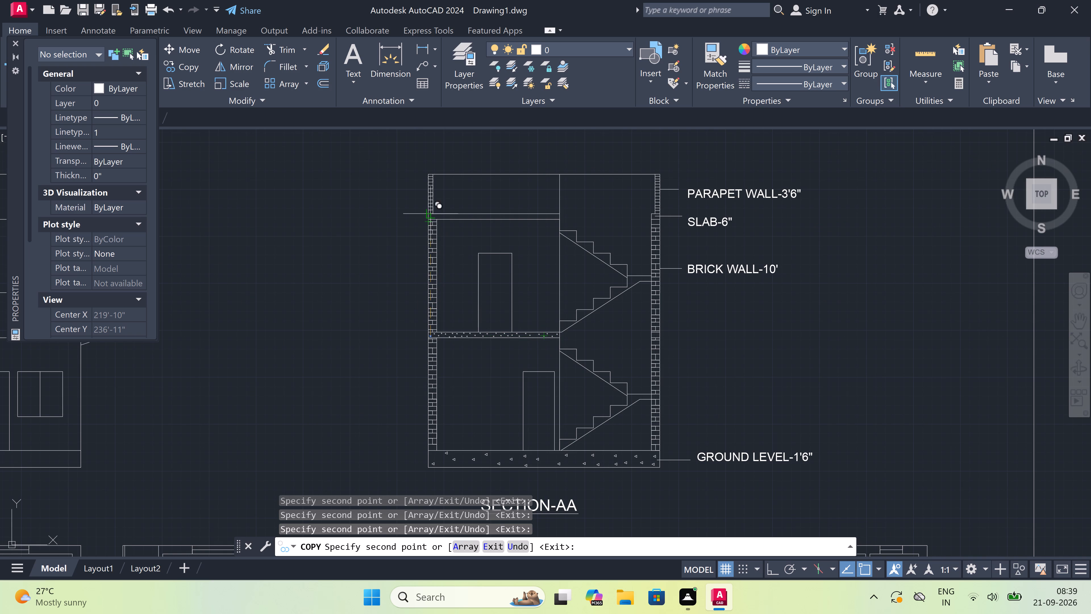
scroll(431, 217, "up", 3)
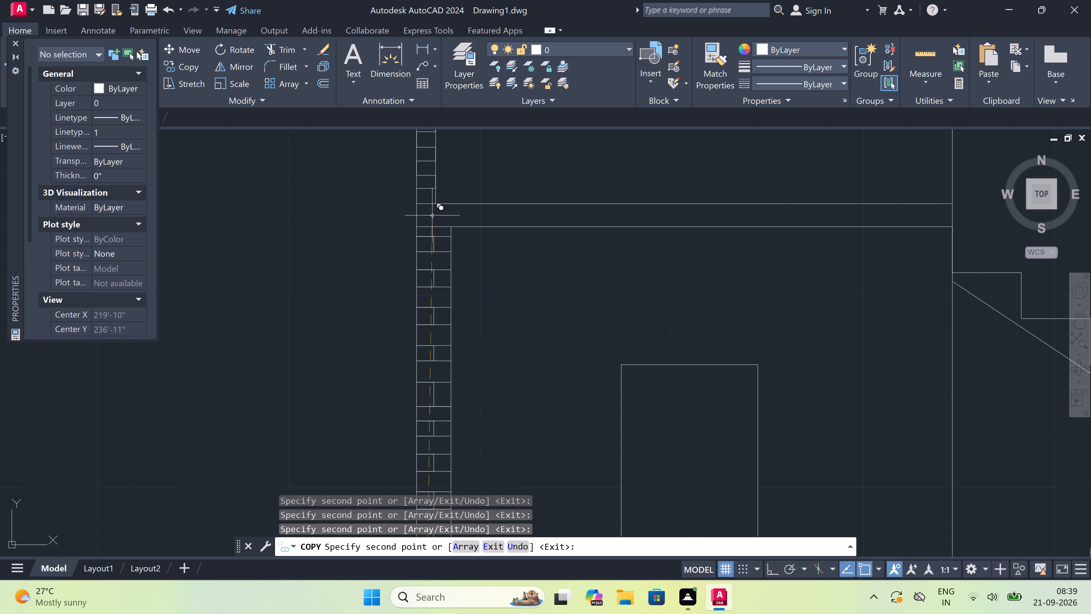
scroll(418, 211, "up", 5)
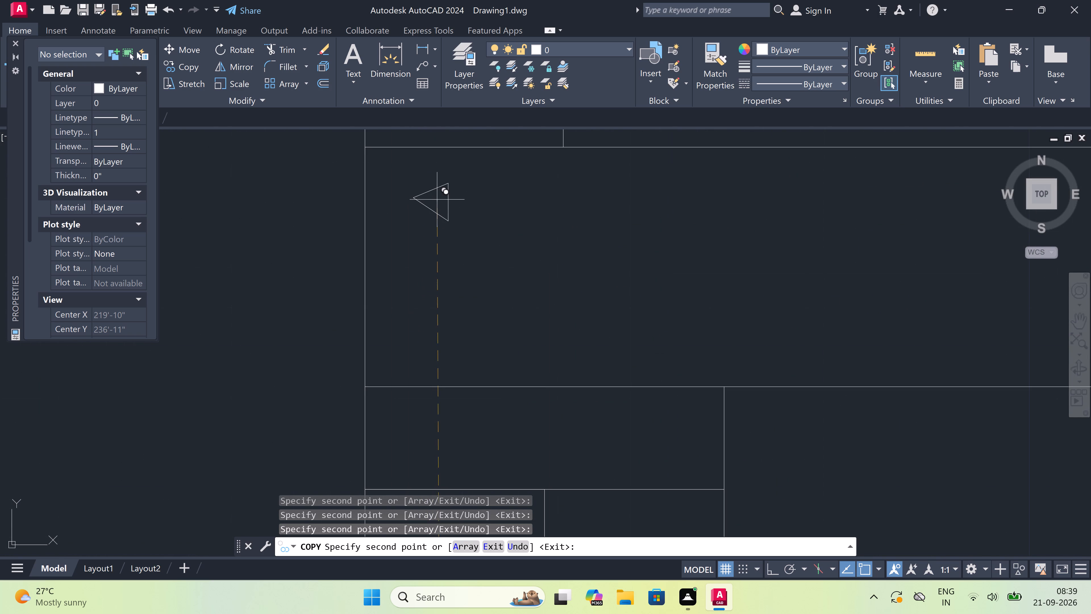
left_click(439, 199)
left_click(825, 202)
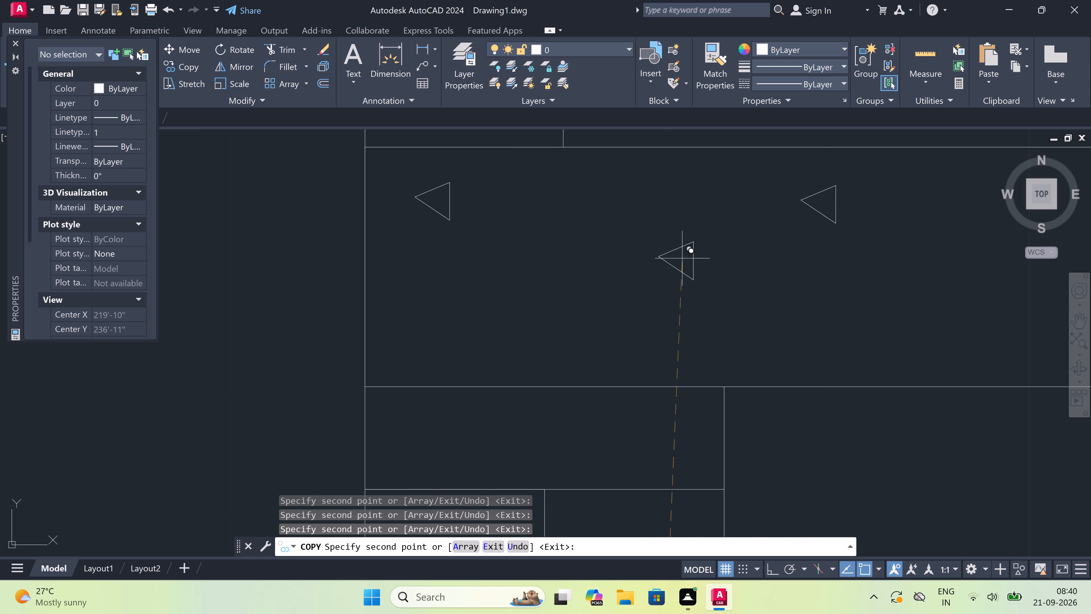
left_click(633, 291)
Place four more triangle copies at varying heights in the roof slab, just right of the left brick wall.
scroll(482, 269, "down", 4)
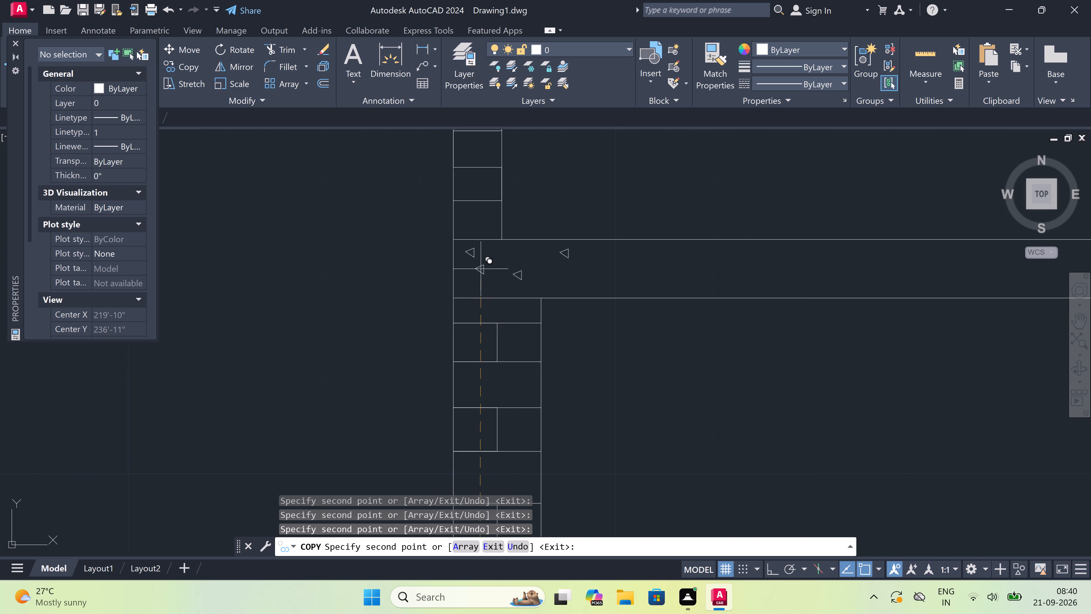
scroll(585, 257, "up", 4)
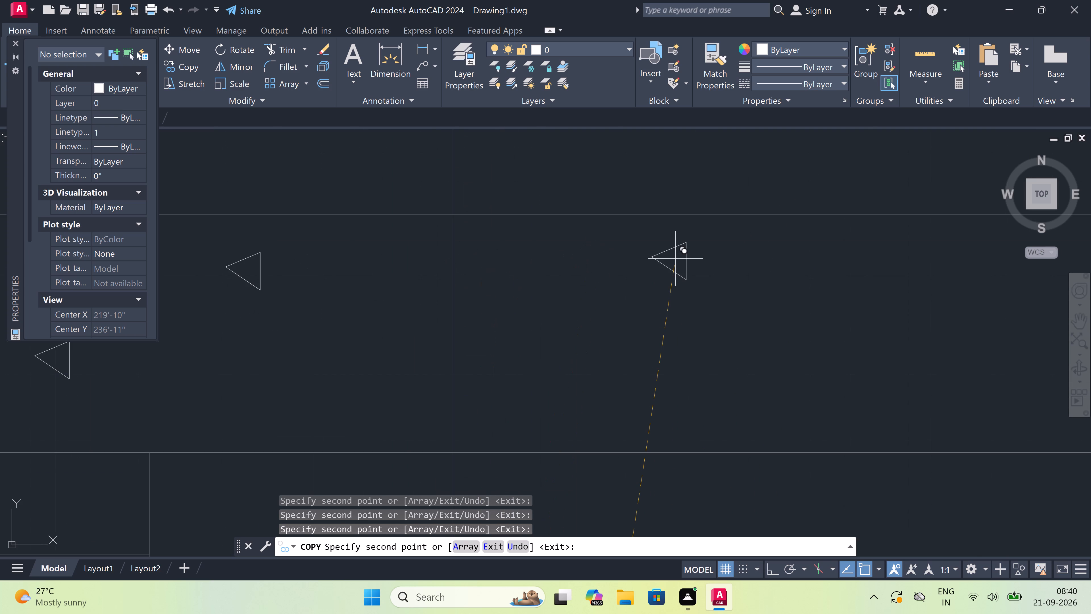
left_click(675, 259)
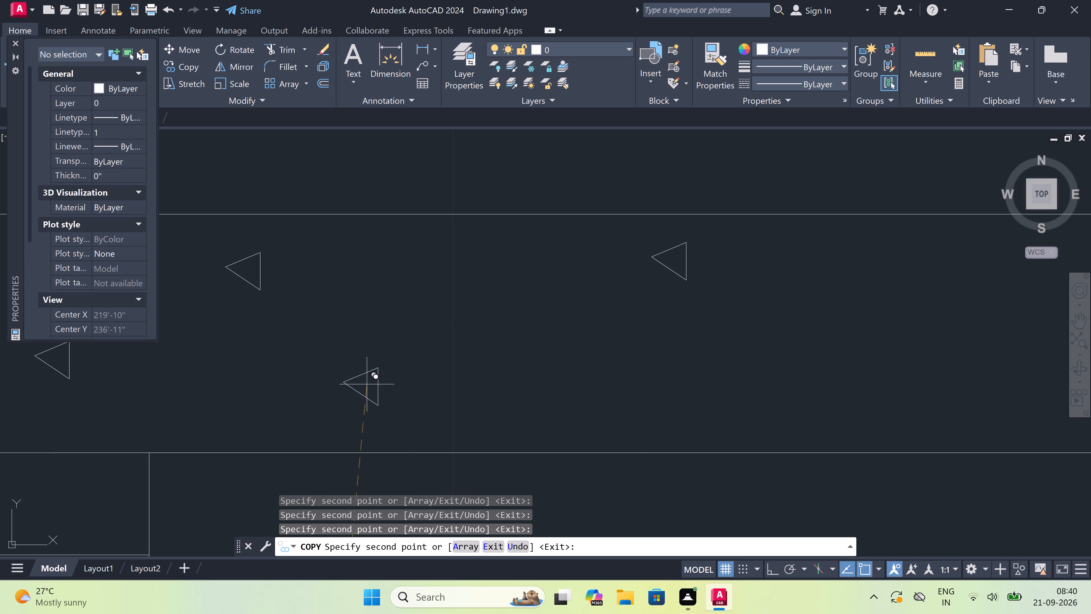
left_click(379, 384)
left_click(643, 387)
scroll(436, 323, "down", 3)
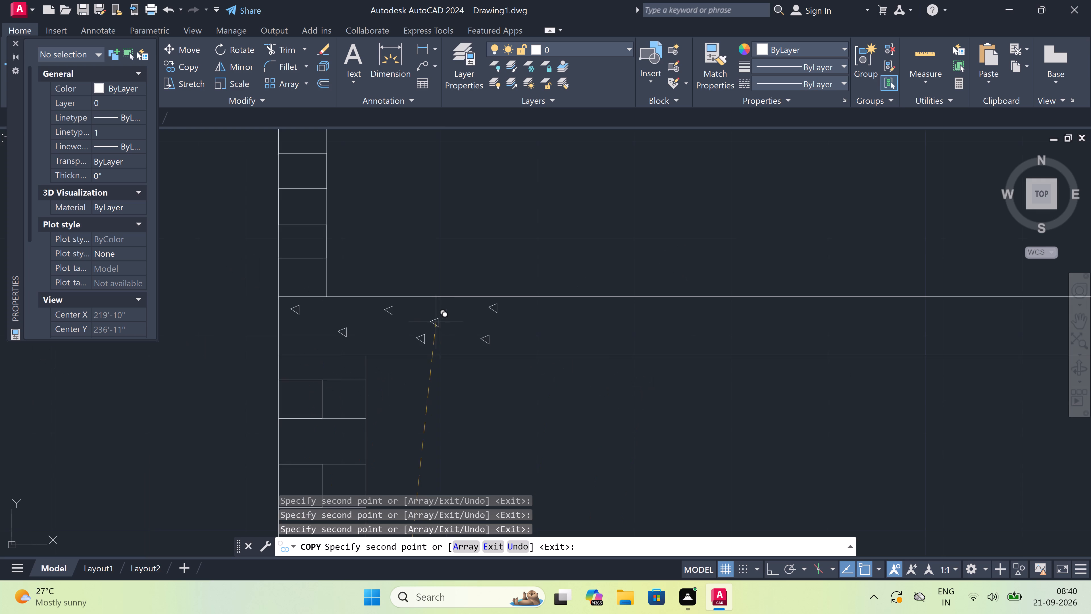
scroll(440, 316, "up", 2)
left_click(442, 316)
scroll(443, 316, "down", 3)
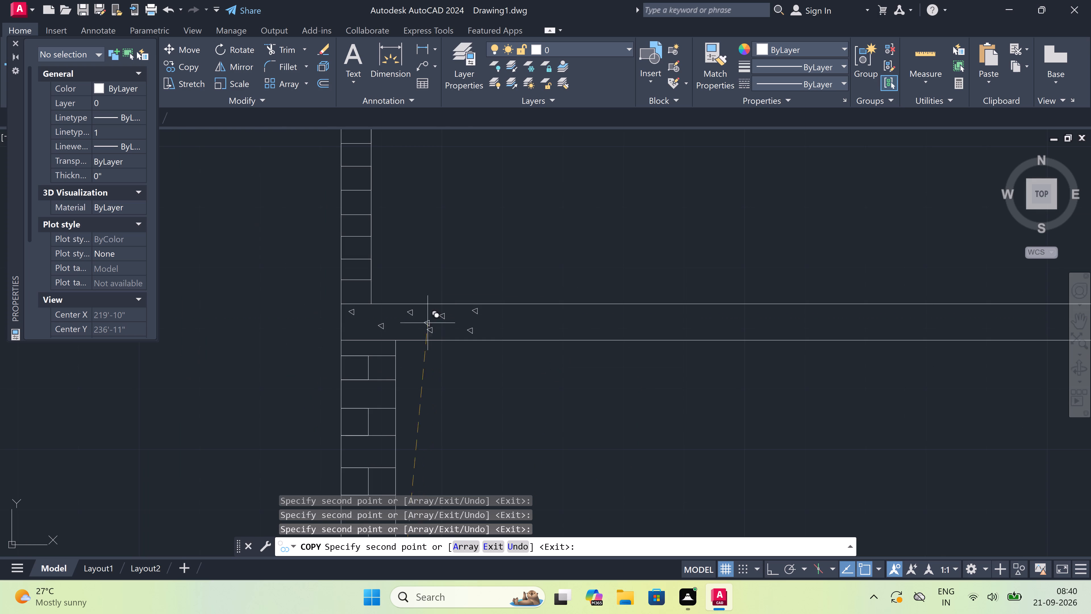
Place five triangle copies in the roof slab: one low at its left end, four staggered right of the existing symbols.
scroll(348, 327, "up", 3)
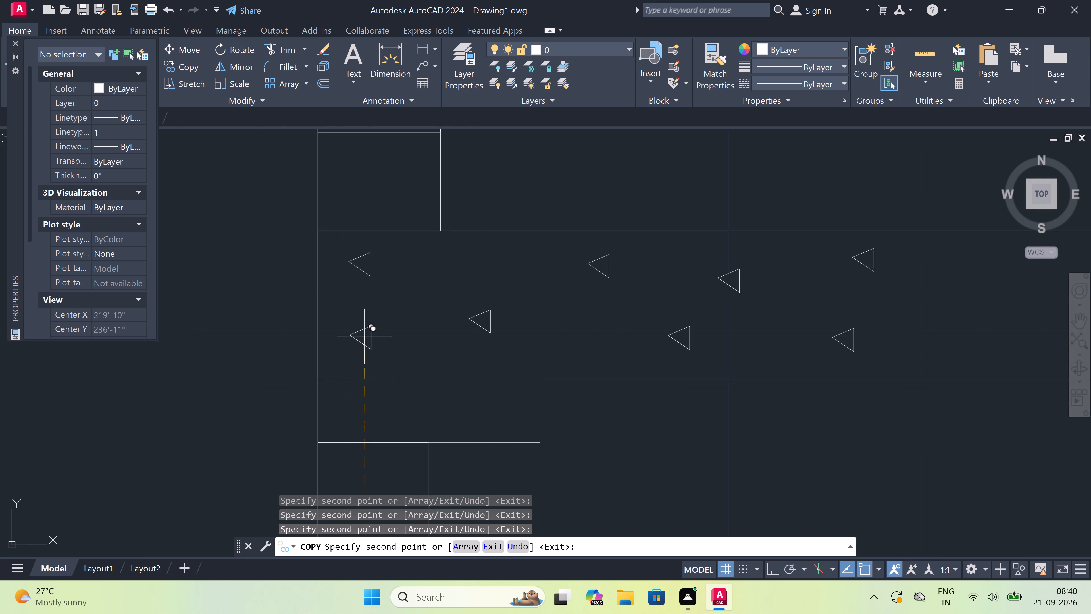
left_click(366, 338)
scroll(345, 342, "down", 4)
scroll(501, 343, "up", 3)
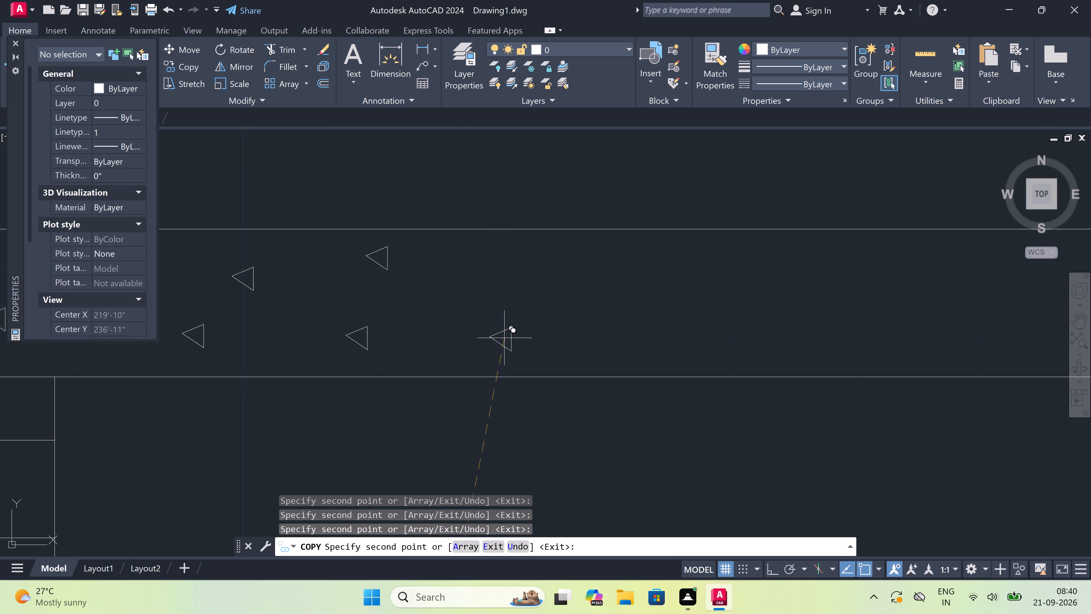
scroll(510, 330, "down", 2)
scroll(580, 308, "up", 2)
left_click(744, 310)
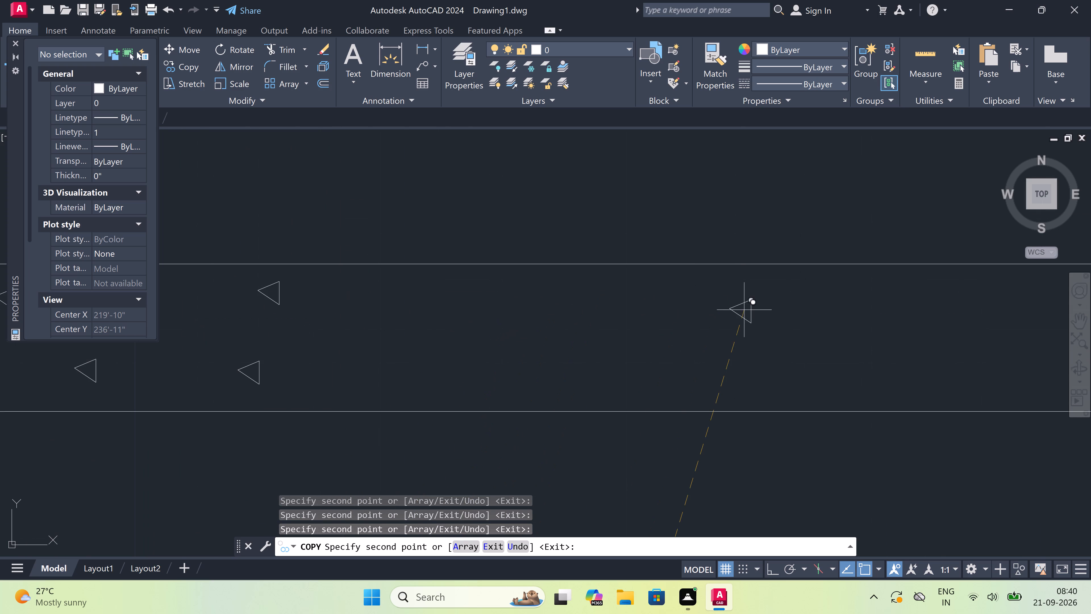
left_click(517, 295)
left_click(376, 364)
left_click(613, 366)
Place five more triangle copies along the middle of the roof slab, continuing rightward to above the upper door's left half.
scroll(234, 354, "down", 3)
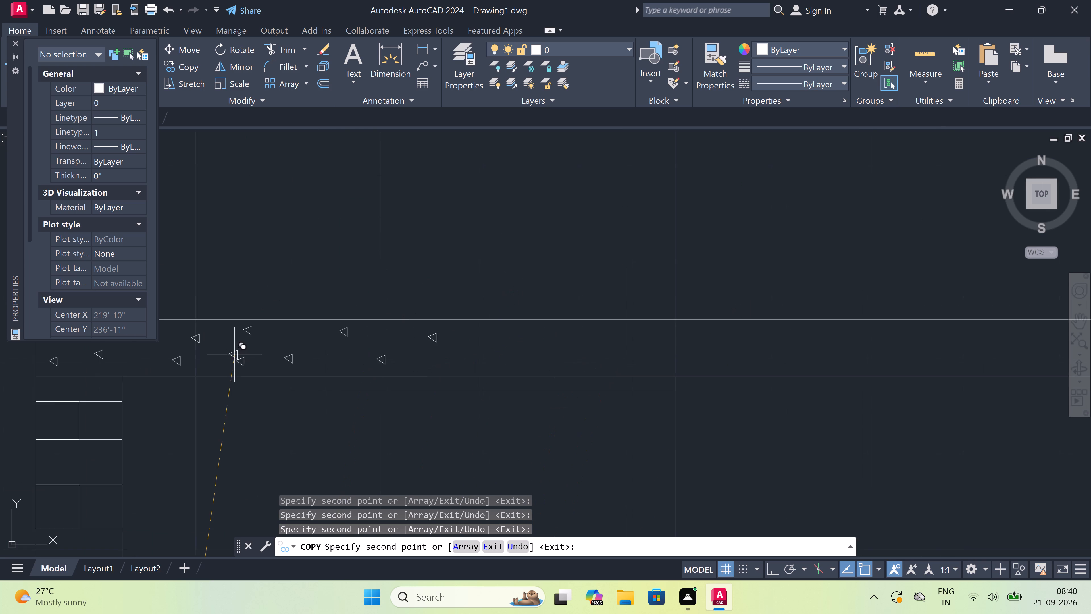
scroll(350, 366, "up", 2)
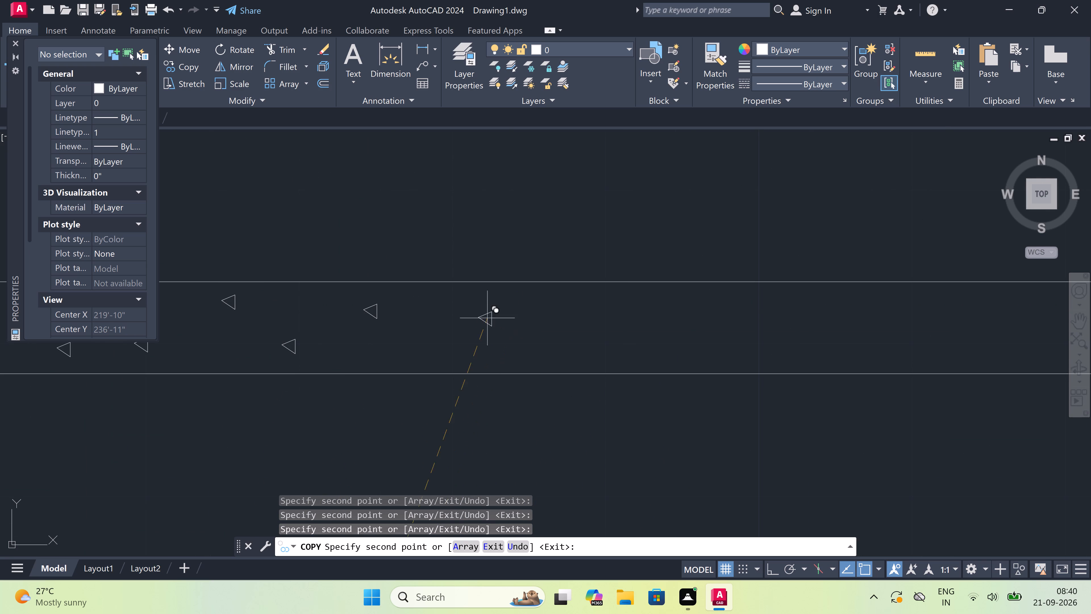
left_click(468, 312)
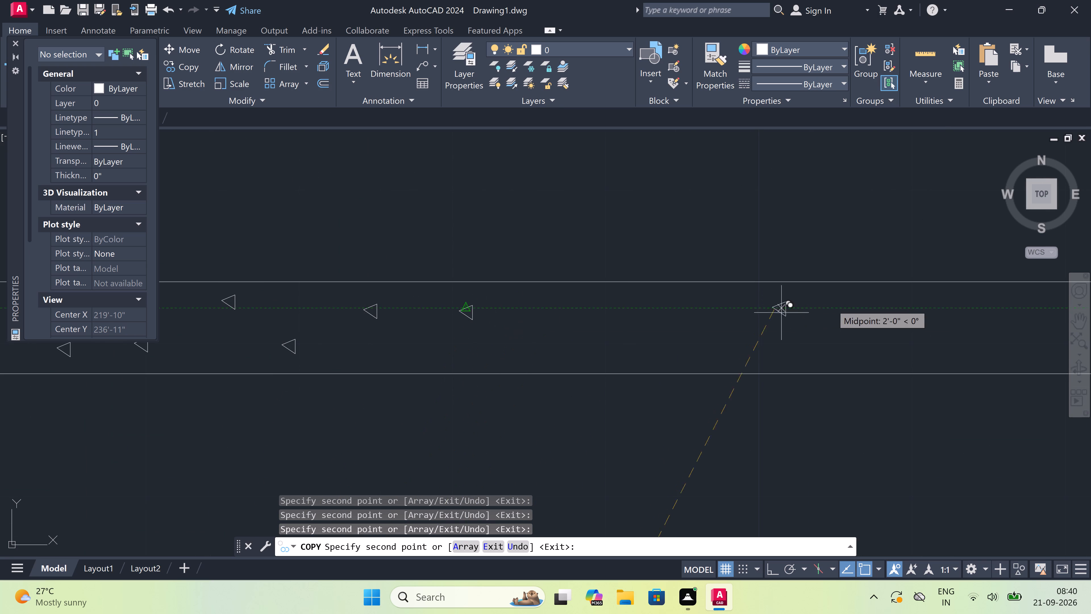
left_click(830, 302)
left_click(673, 331)
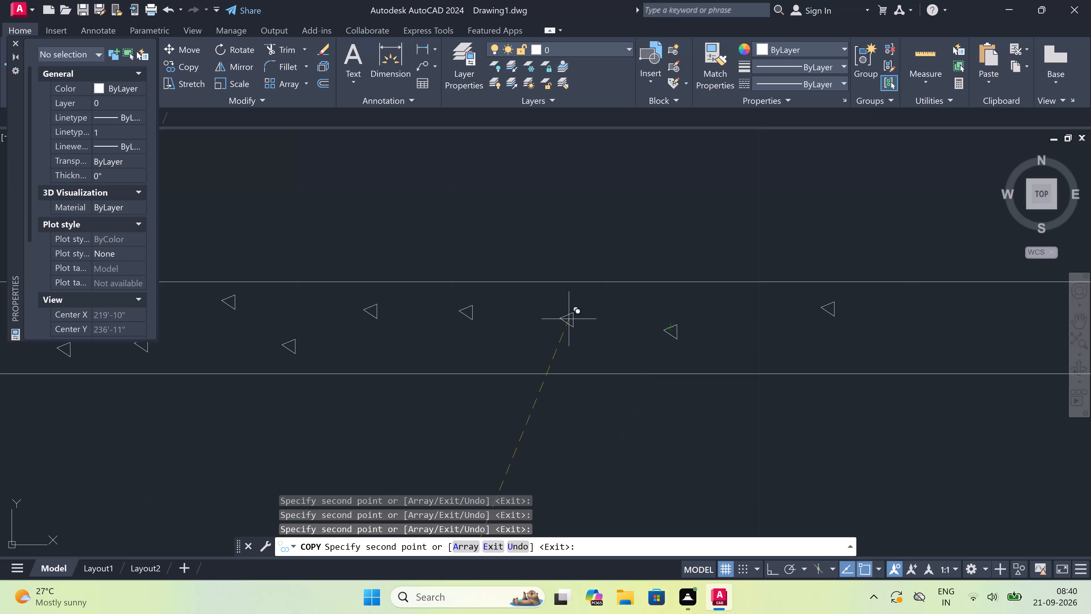
left_click(569, 319)
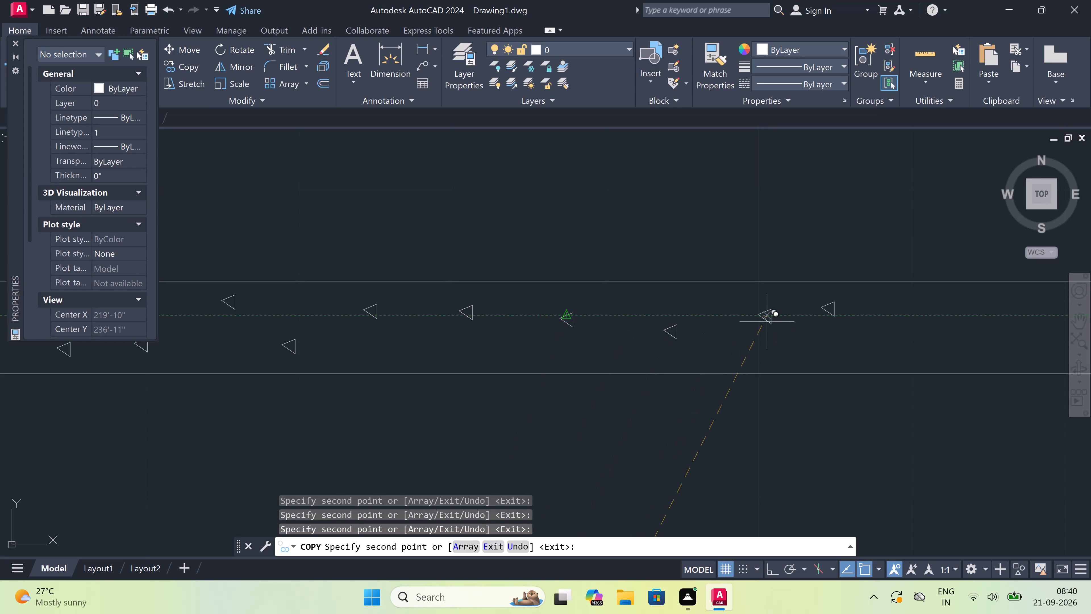
left_click(767, 324)
Place three staggered triangle copies in the roof slab above the right half of the upper door.
scroll(678, 321, "down", 4)
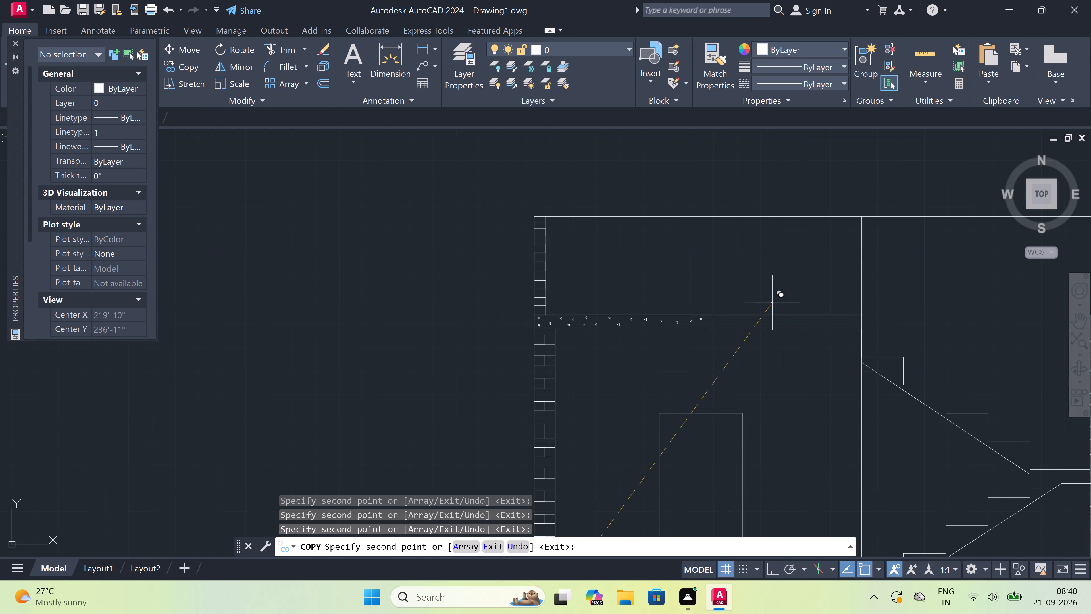
scroll(781, 320, "up", 1)
scroll(692, 335, "up", 3)
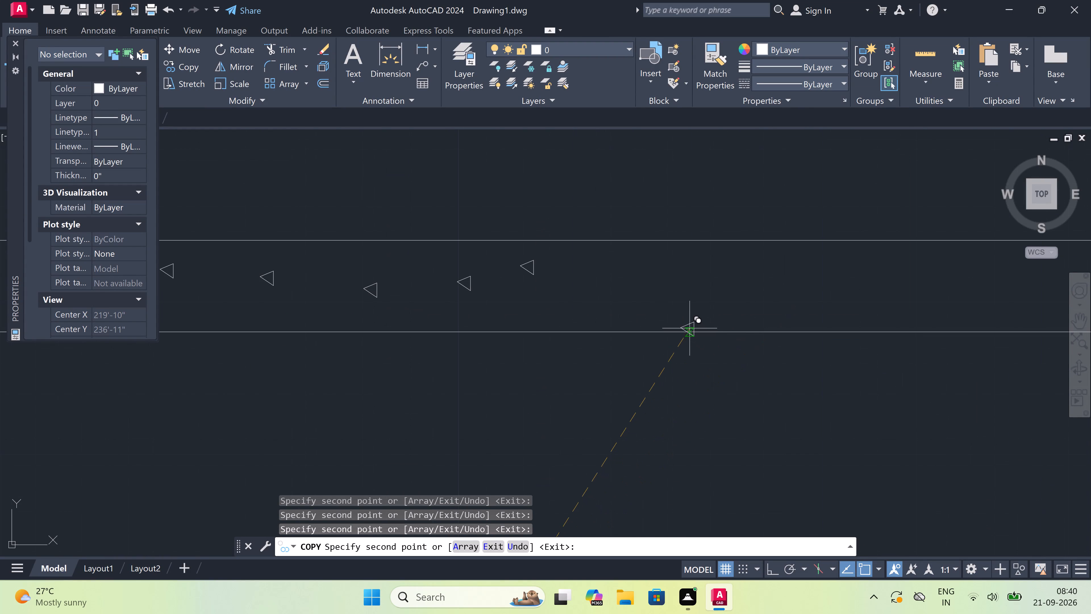
scroll(680, 315, "up", 1)
left_click(594, 310)
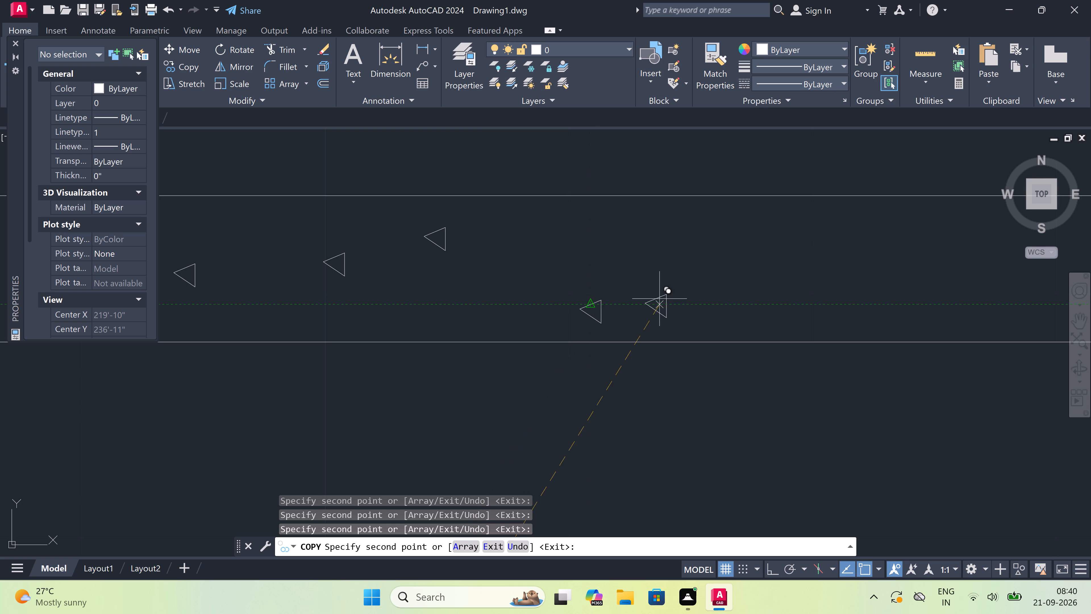
left_click(750, 237)
scroll(604, 292, "down", 3)
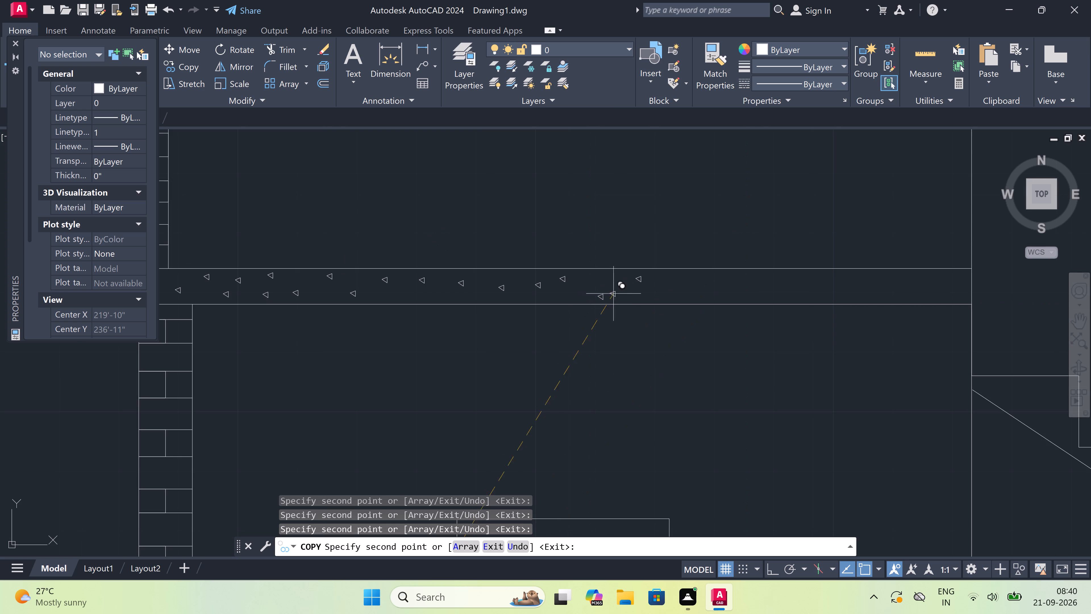
scroll(661, 293, "up", 3)
left_click(662, 292)
Place five triangle copies at varying heights in the roof slab, just past the upper door's right jamb.
scroll(610, 302, "down", 4)
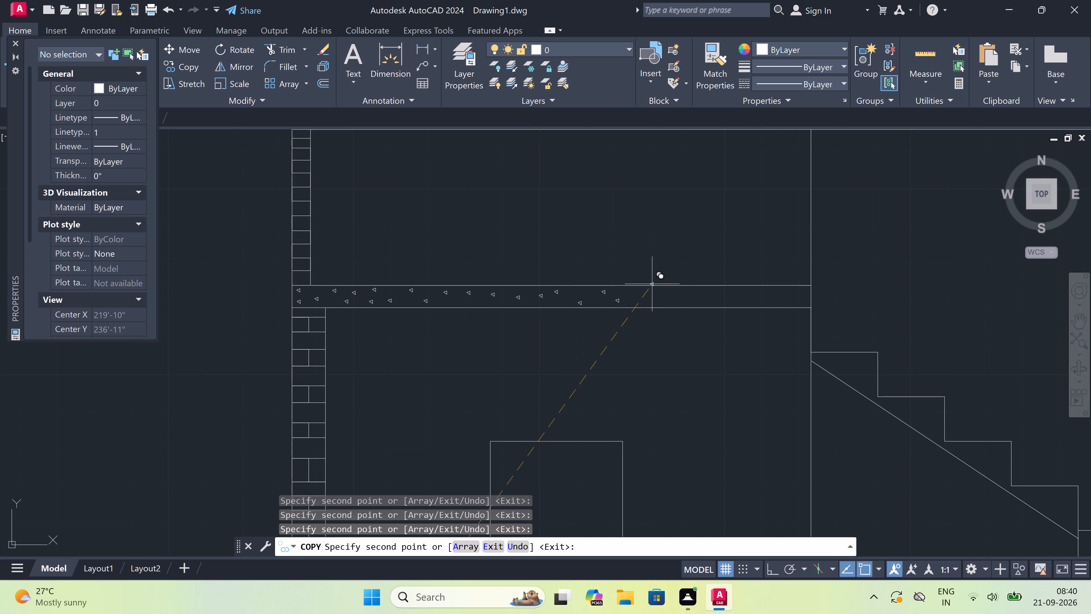
scroll(658, 283, "up", 3)
scroll(605, 321, "up", 2)
left_click(608, 313)
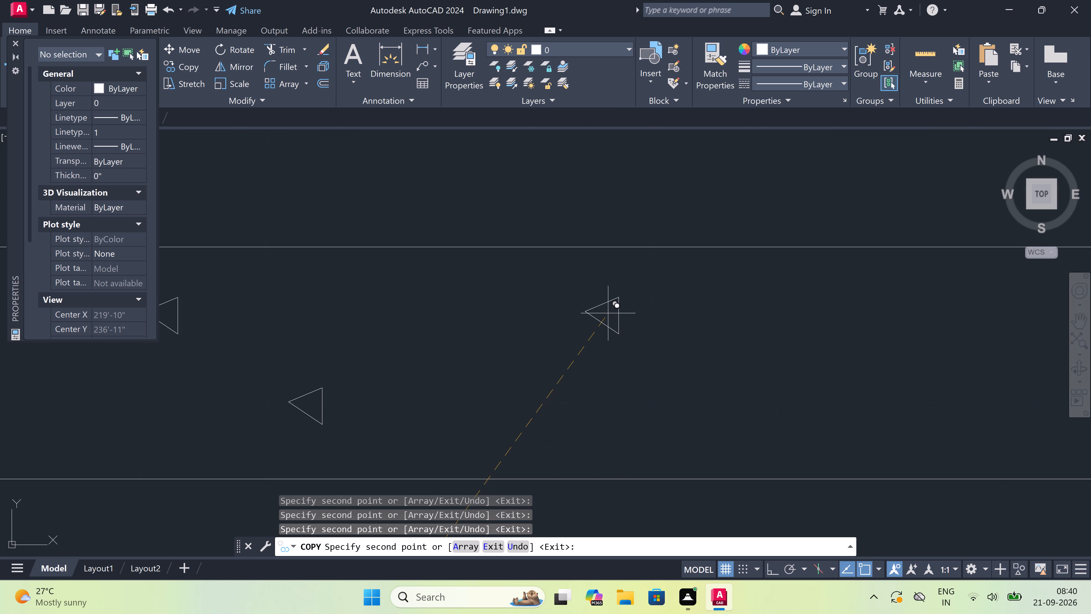
left_click(829, 290)
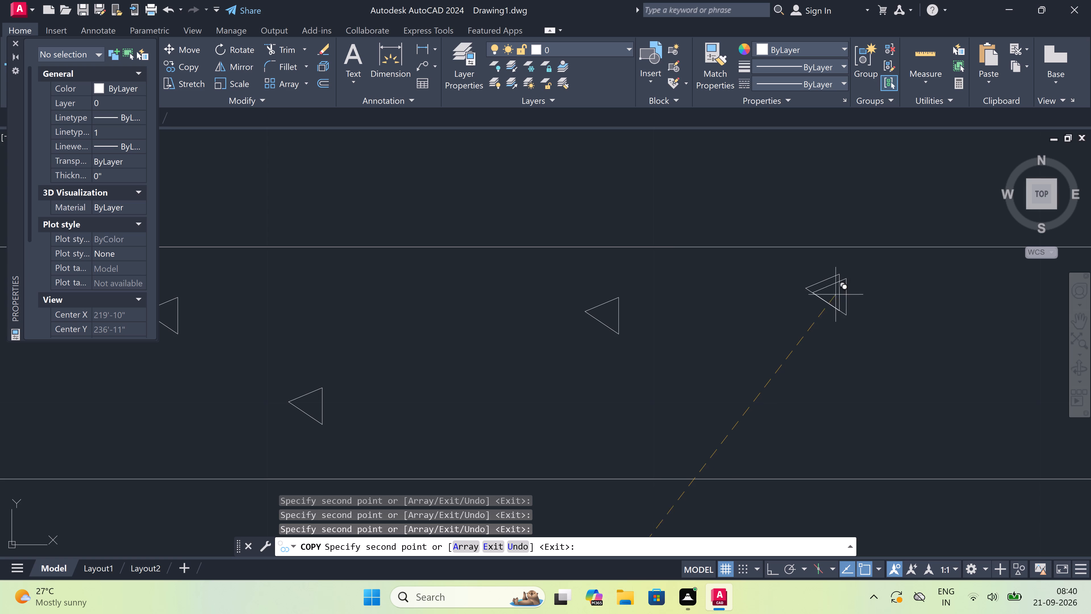
left_click(772, 398)
scroll(483, 341, "down", 2)
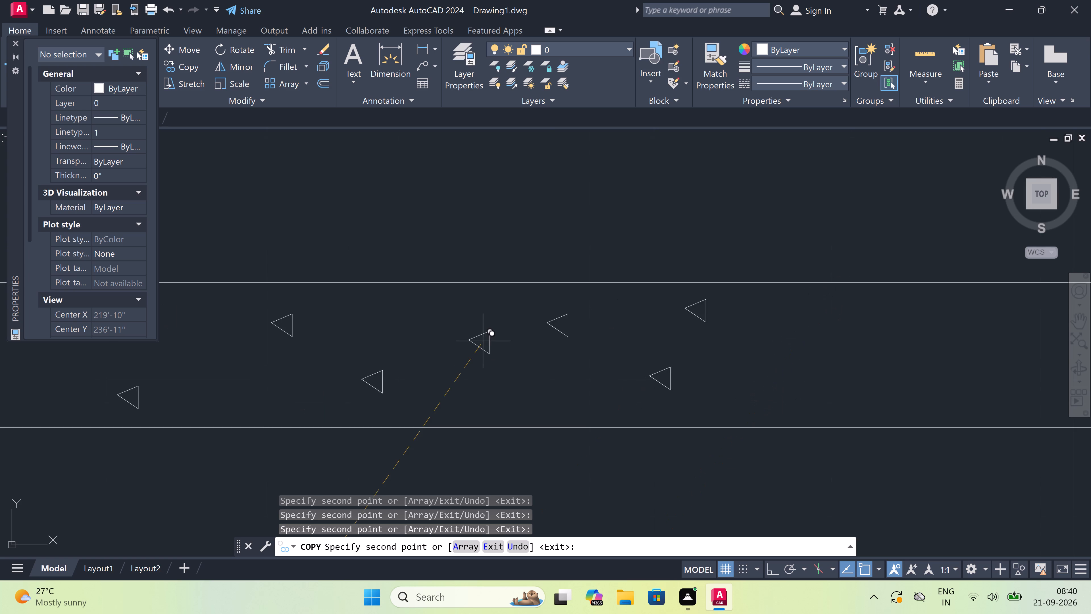
scroll(485, 366, "up", 2)
left_click(489, 368)
scroll(482, 363, "down", 2)
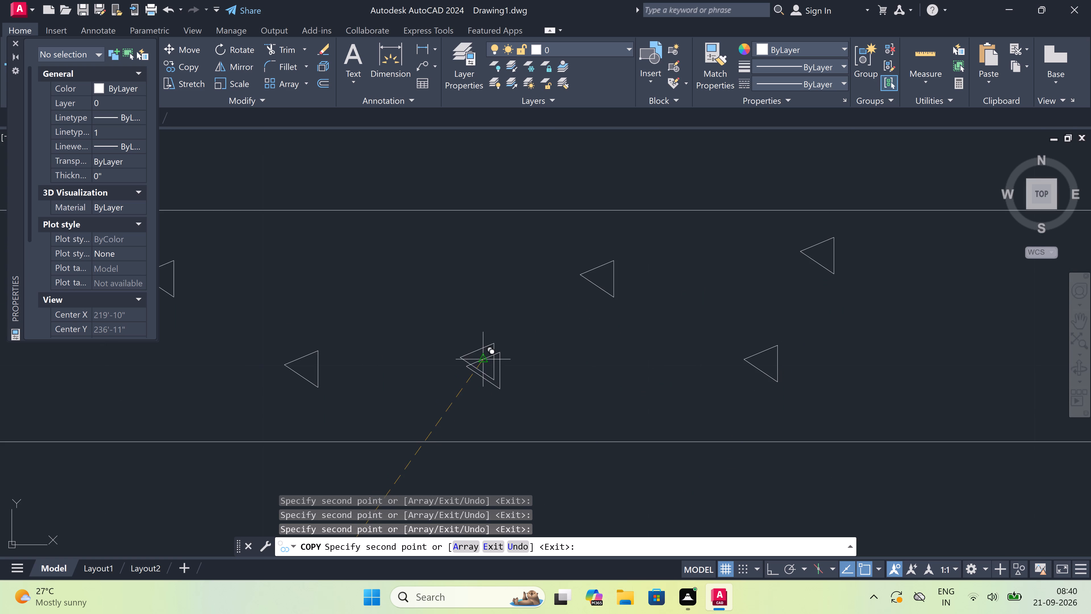
scroll(482, 363, "down", 1)
scroll(465, 336, "up", 3)
left_click(460, 334)
Place four more staggered triangle copies in the roof slab, continuing from the upper door toward the staircase wall line.
scroll(460, 333, "down", 3)
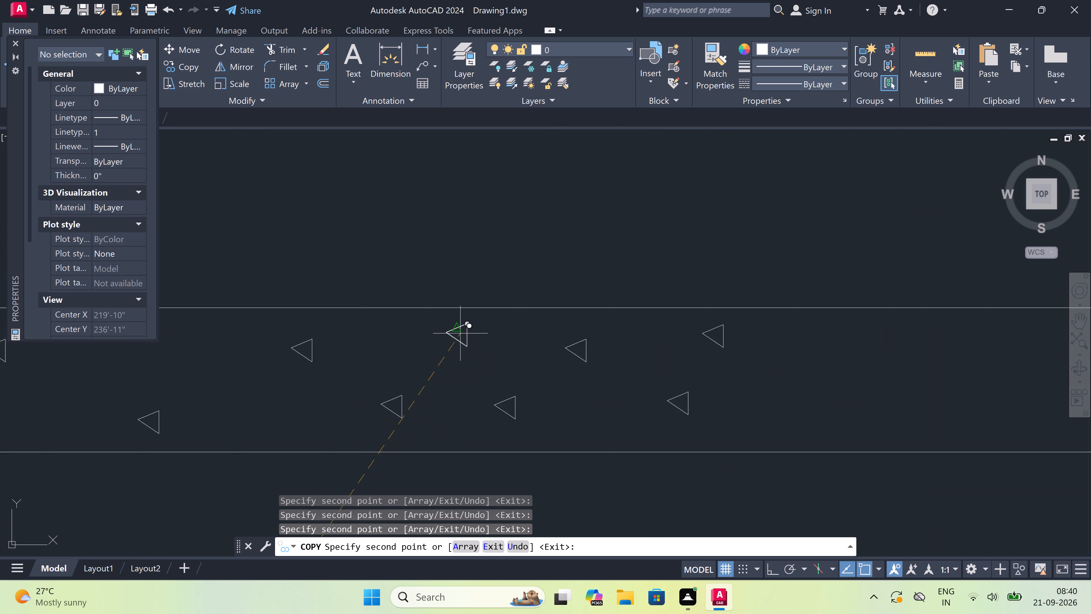
scroll(461, 334, "down", 2)
scroll(520, 347, "up", 5)
left_click_drag(522, 346, 524, 344)
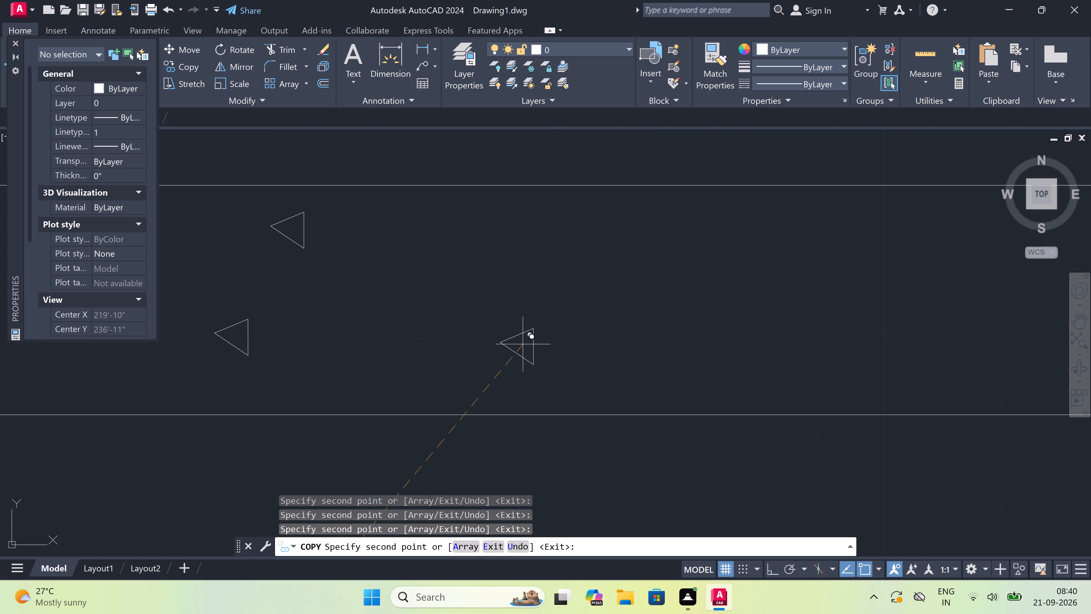
left_click_drag(524, 344, 532, 346)
left_click(788, 240)
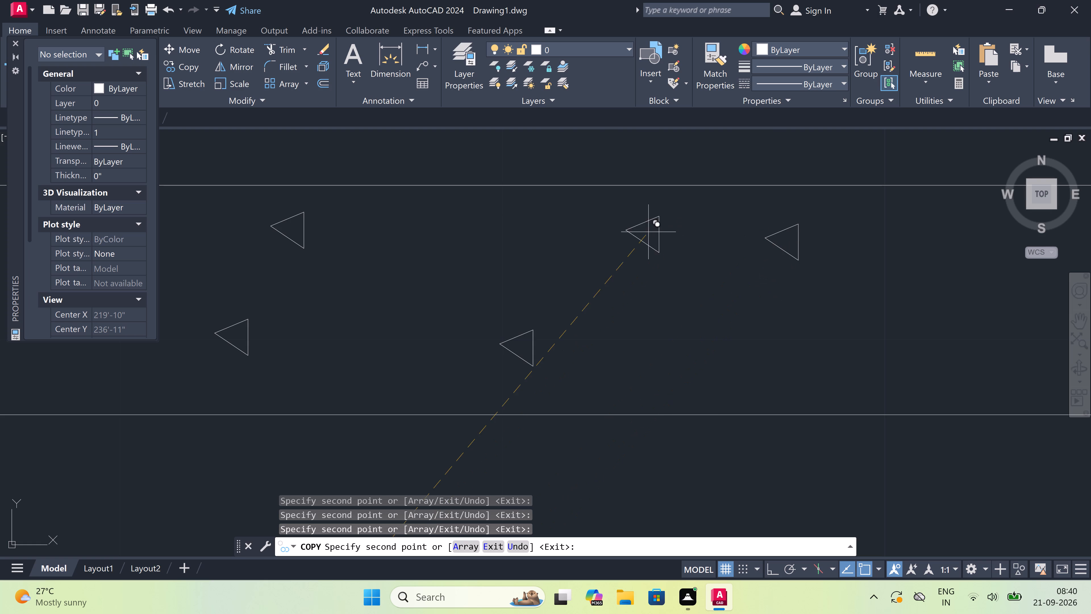
scroll(536, 218, "up", 1)
left_click(535, 217)
scroll(535, 217, "down", 3)
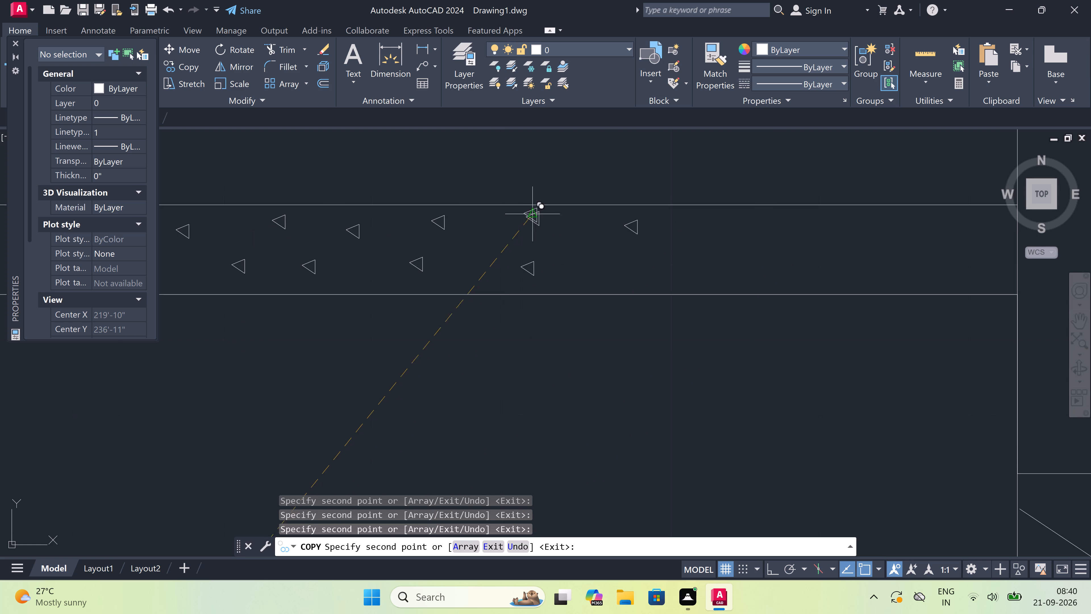
scroll(611, 270, "up", 3)
left_click(606, 269)
Place two triangle copies near the top of the roof slab's right end, beside the staircase wall line.
scroll(526, 277, "down", 5)
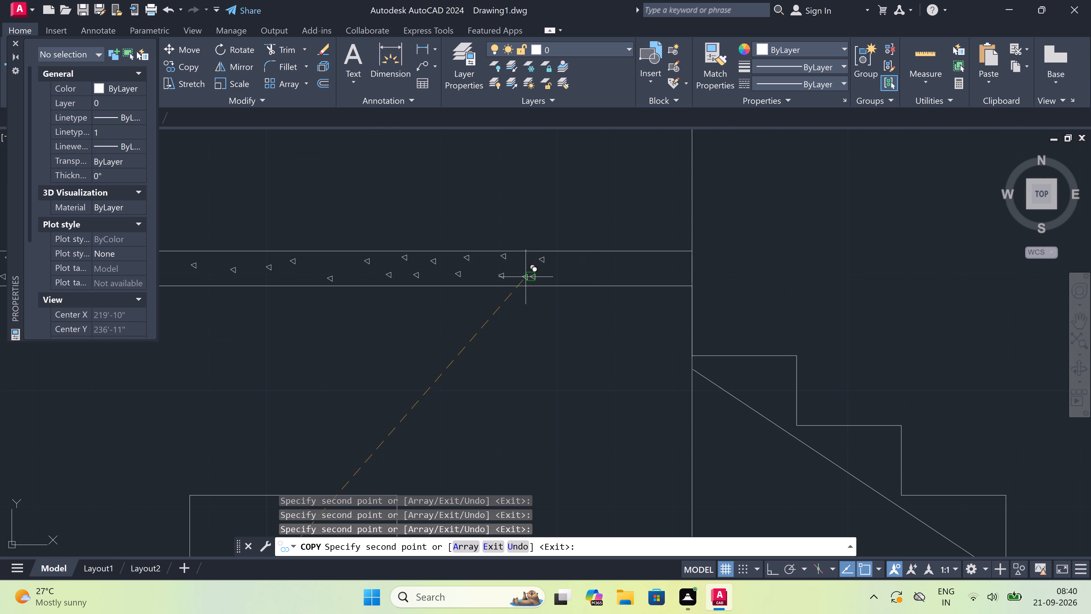
scroll(614, 280, "up", 2)
scroll(773, 235, "up", 2)
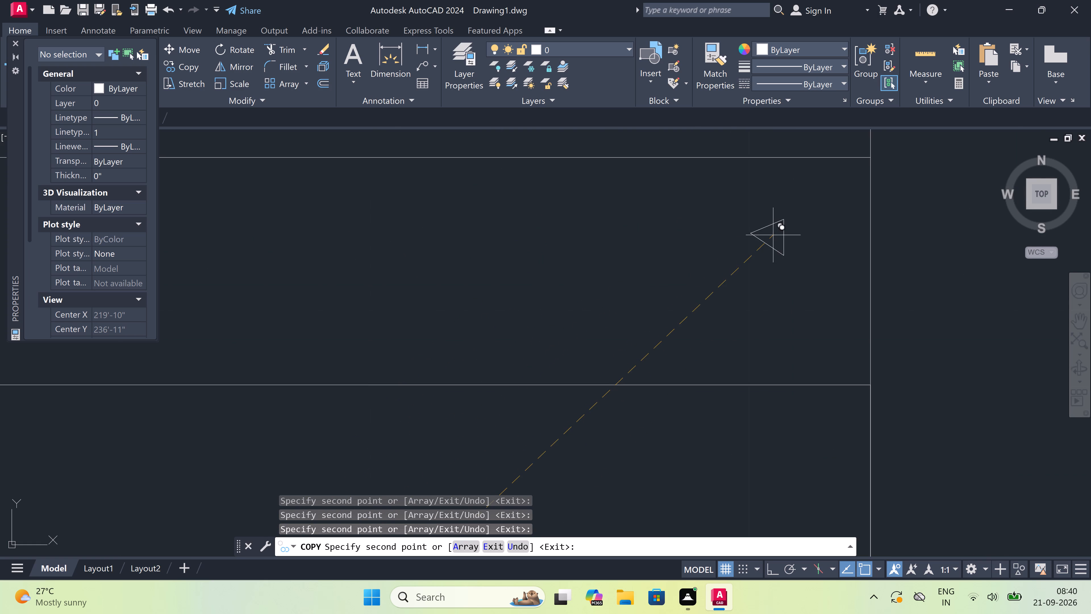
left_click(806, 206)
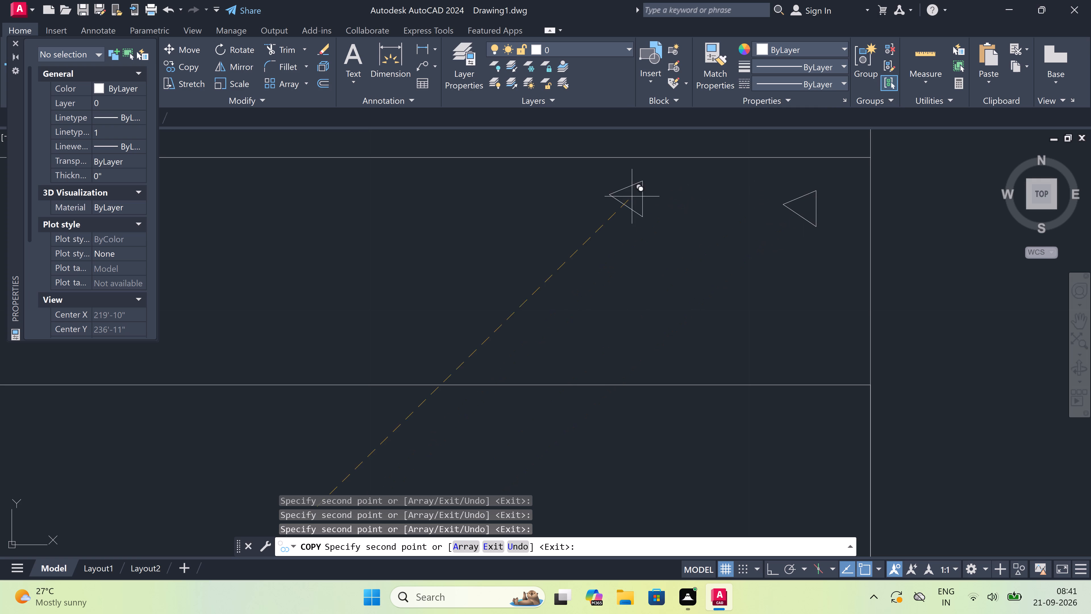
left_click(607, 195)
Fill the remaining gap at the roof slab's right end with four triangle copies and end the Copy command.
scroll(650, 230, "down", 4)
scroll(561, 237, "up", 3)
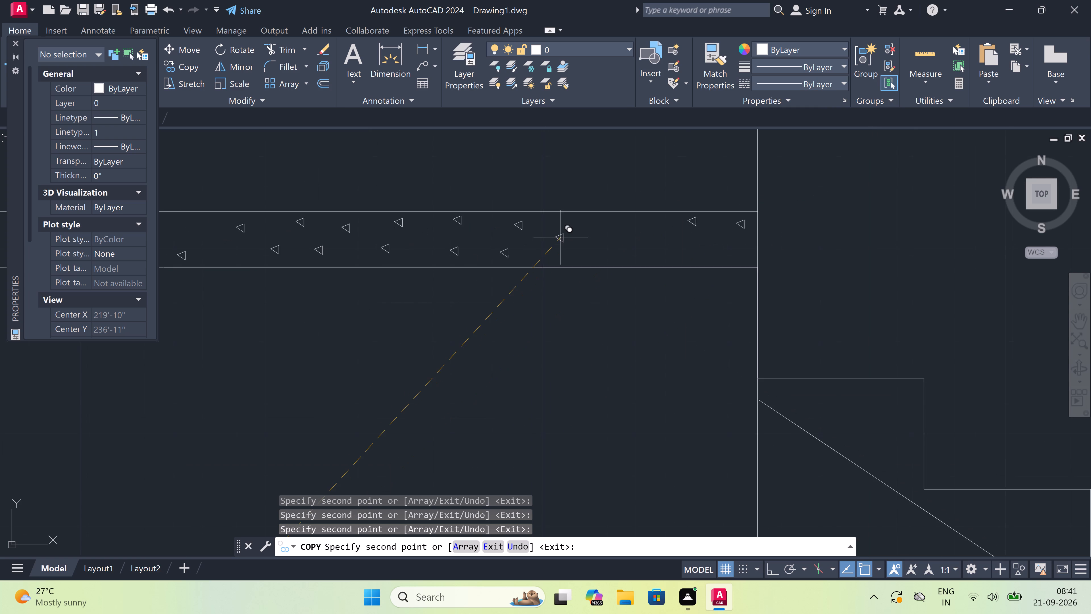
scroll(561, 237, "up", 1)
left_click(625, 247)
scroll(762, 189, "down", 4)
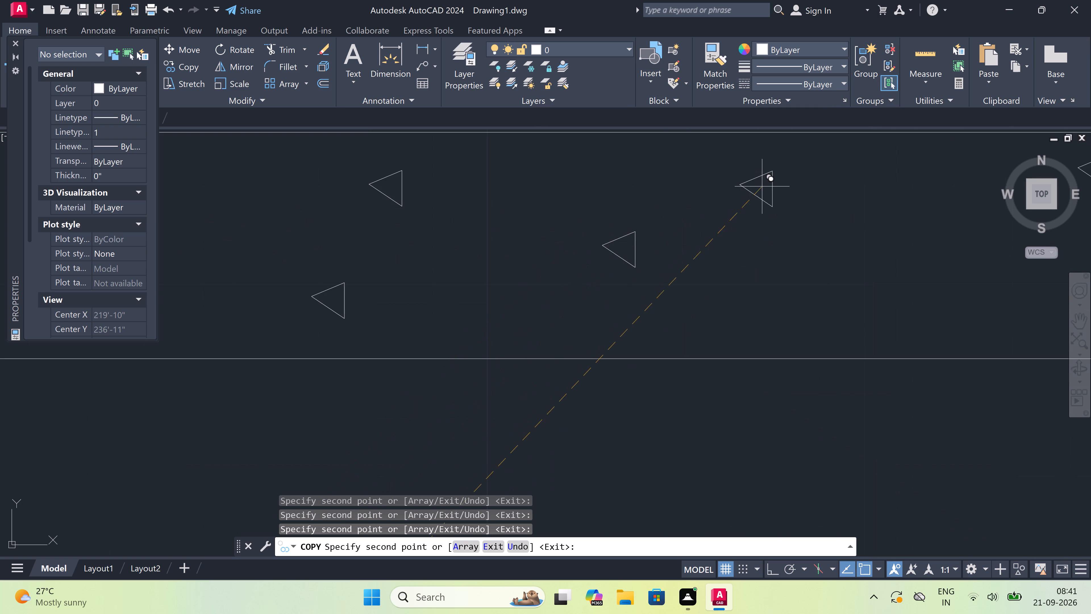
scroll(787, 202, "up", 3)
left_click(787, 198)
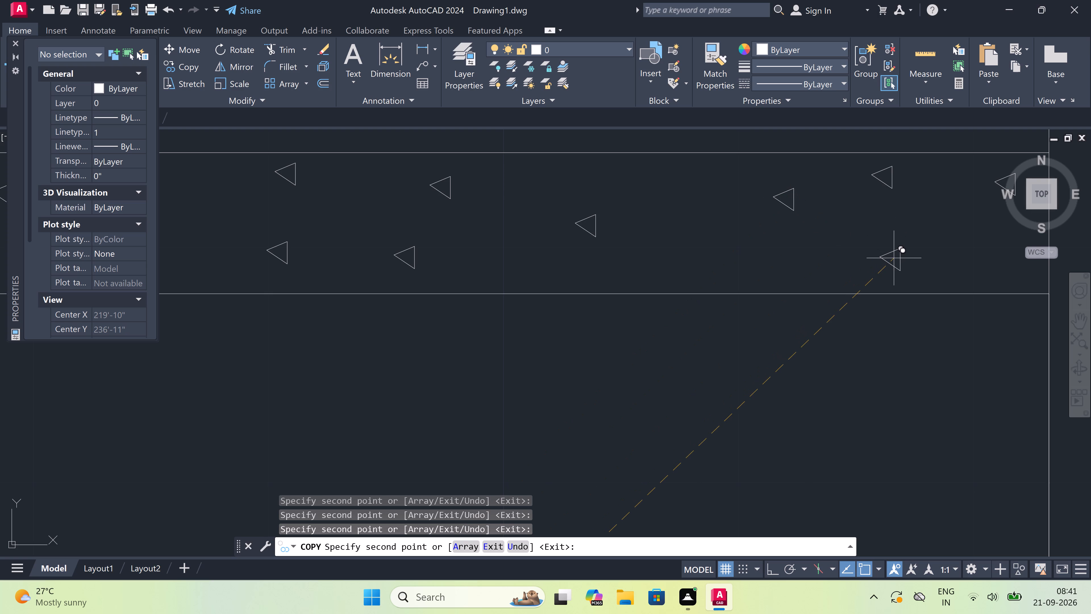
left_click(894, 258)
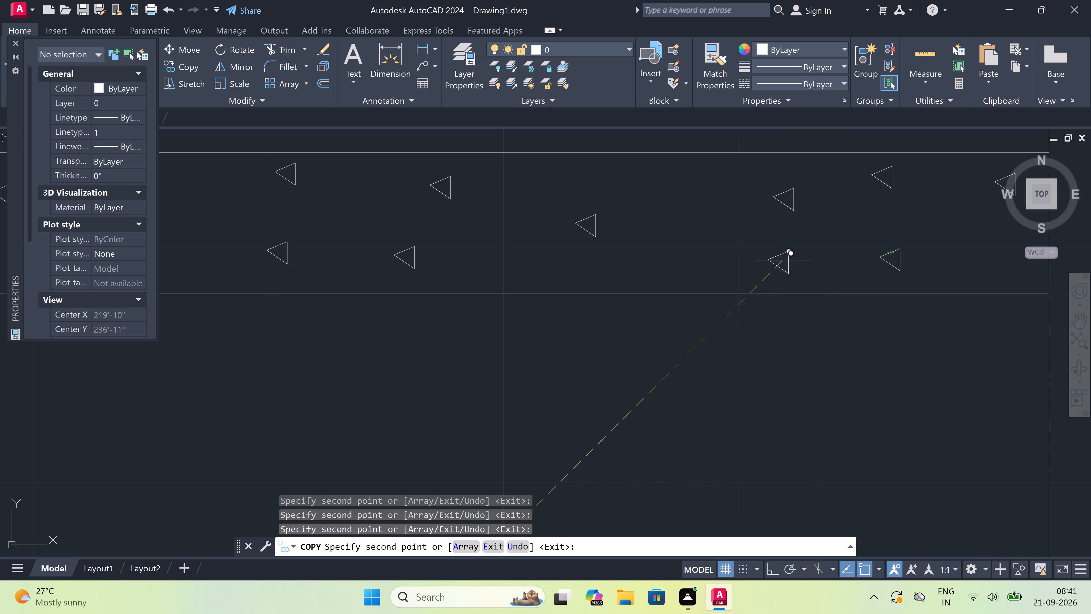
left_click(704, 255)
scroll(659, 239, "down", 5)
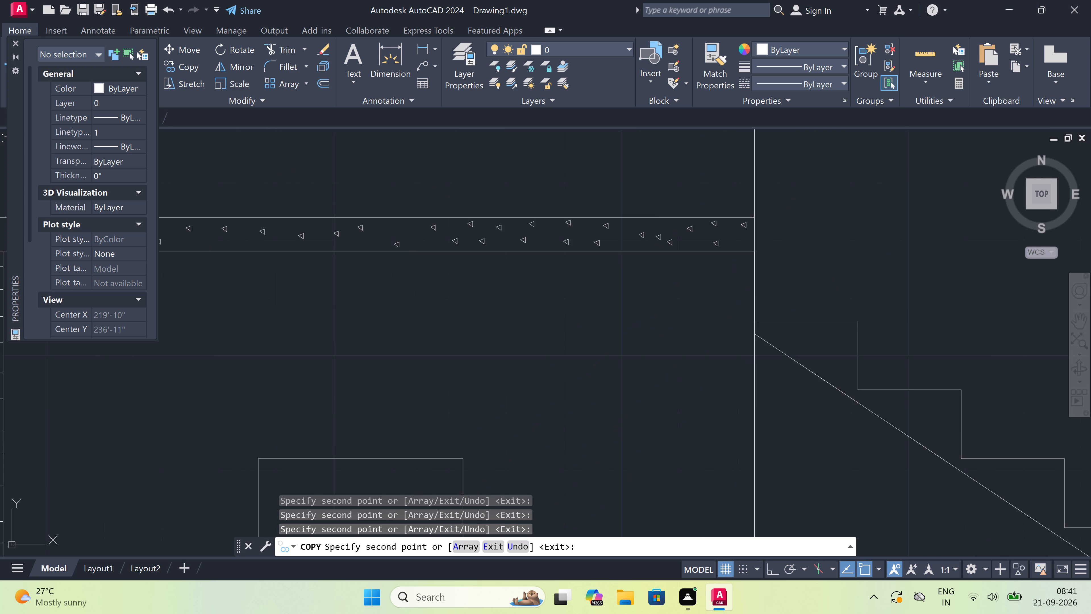
scroll(659, 236, "down", 2)
scroll(621, 243, "down", 1)
key("Escape")
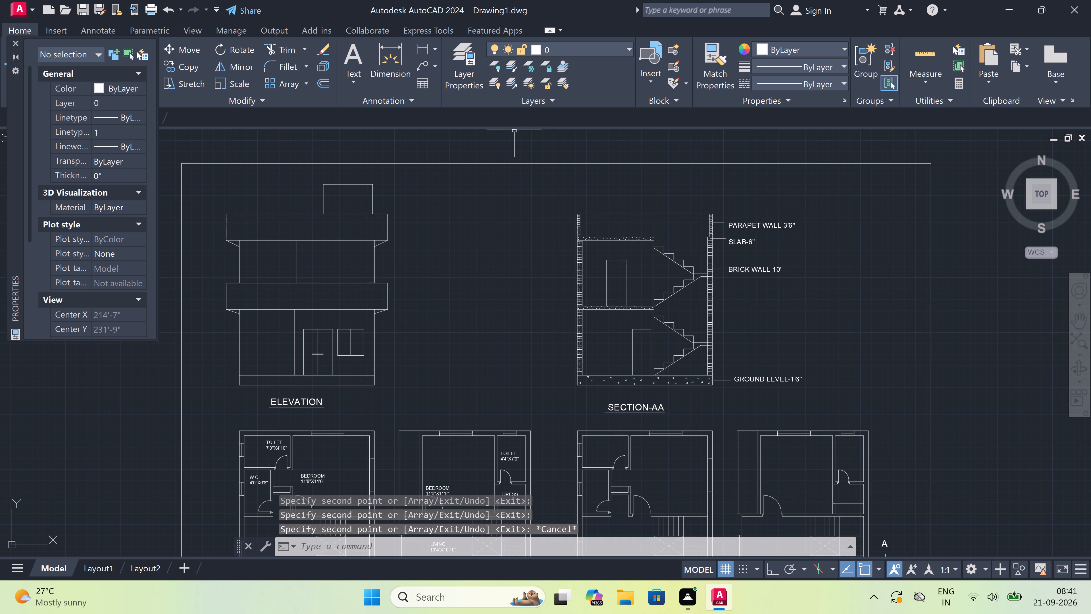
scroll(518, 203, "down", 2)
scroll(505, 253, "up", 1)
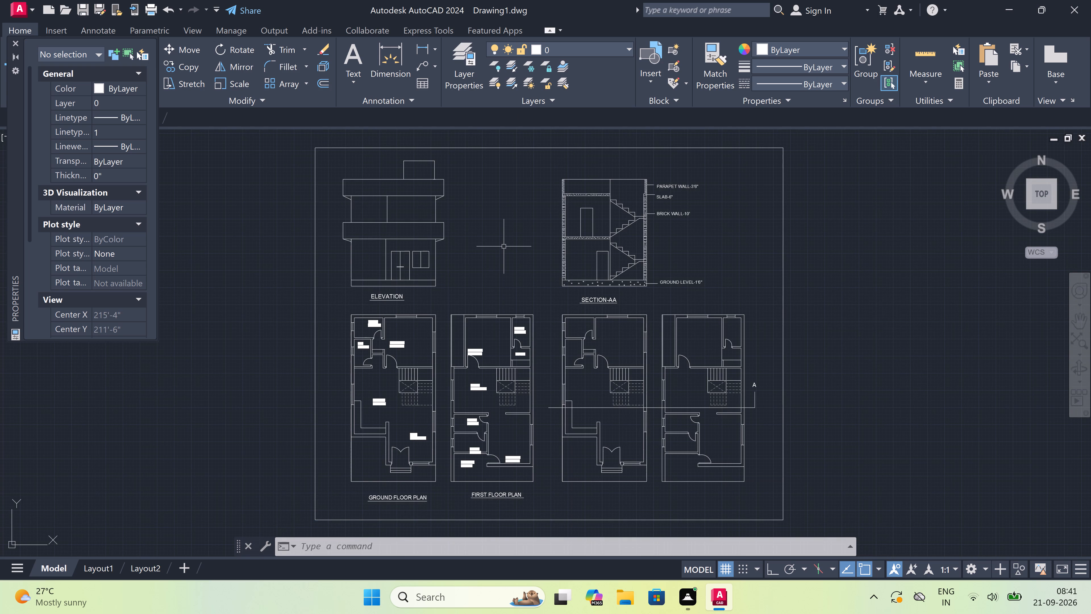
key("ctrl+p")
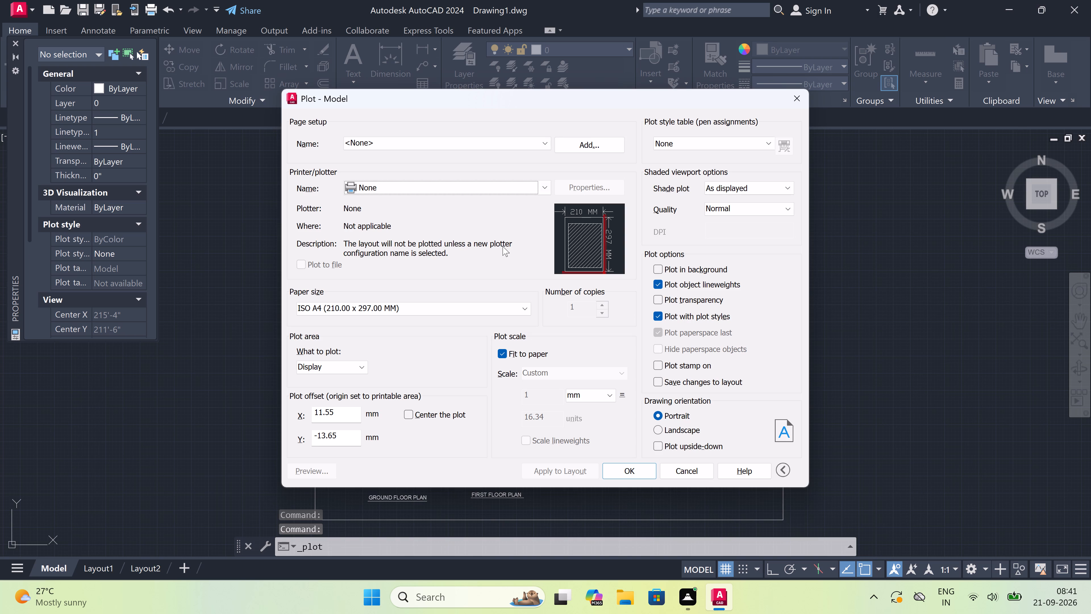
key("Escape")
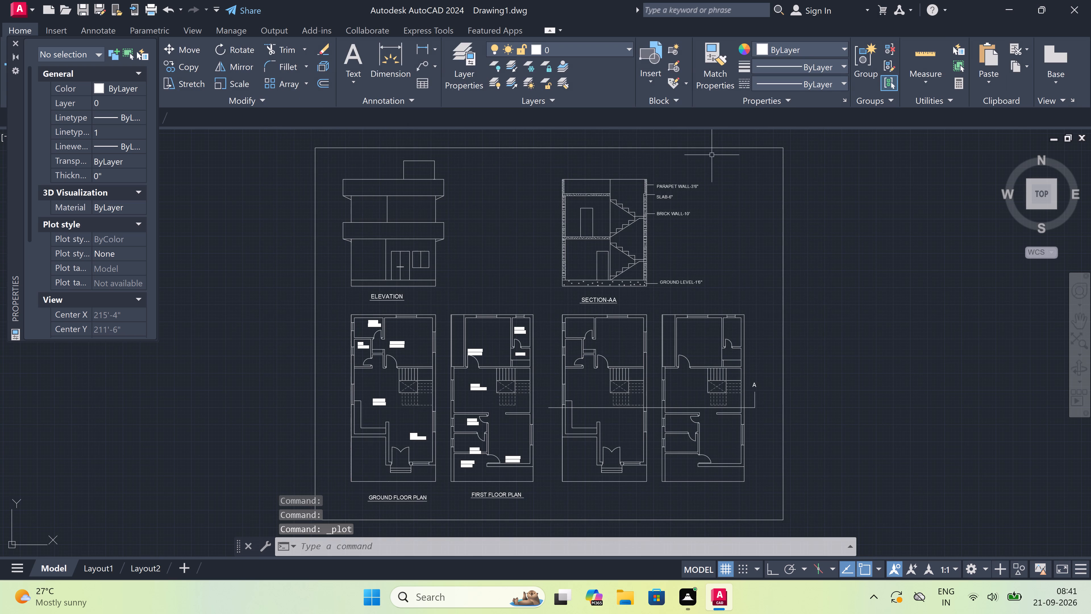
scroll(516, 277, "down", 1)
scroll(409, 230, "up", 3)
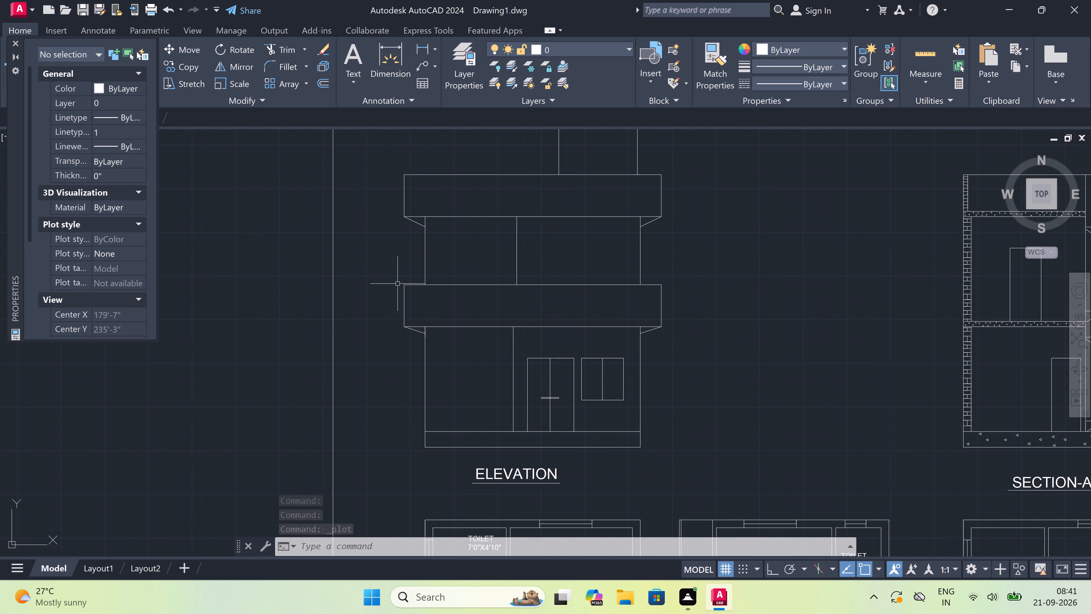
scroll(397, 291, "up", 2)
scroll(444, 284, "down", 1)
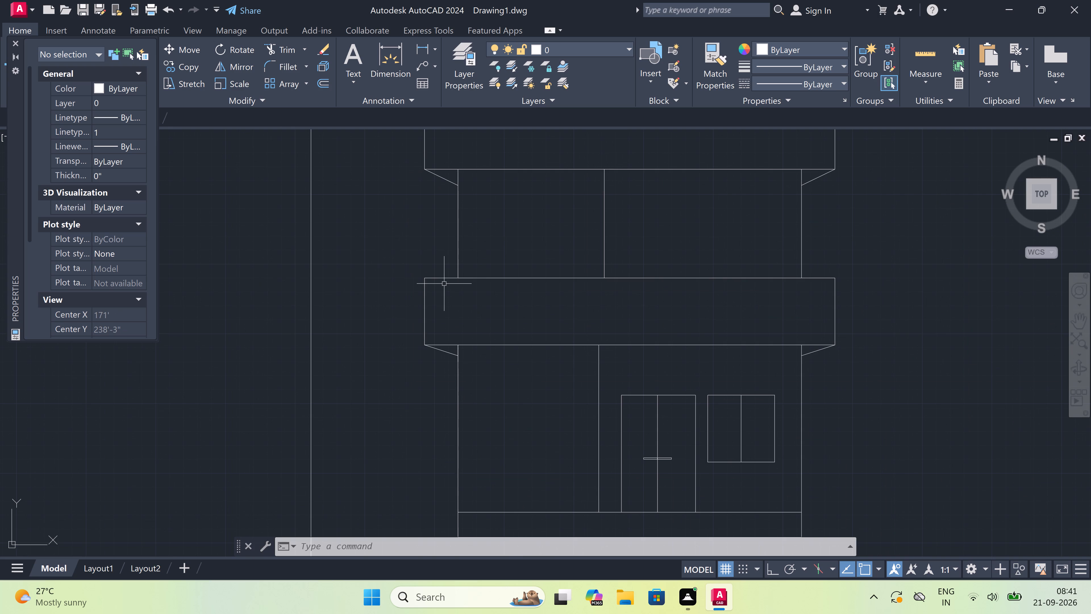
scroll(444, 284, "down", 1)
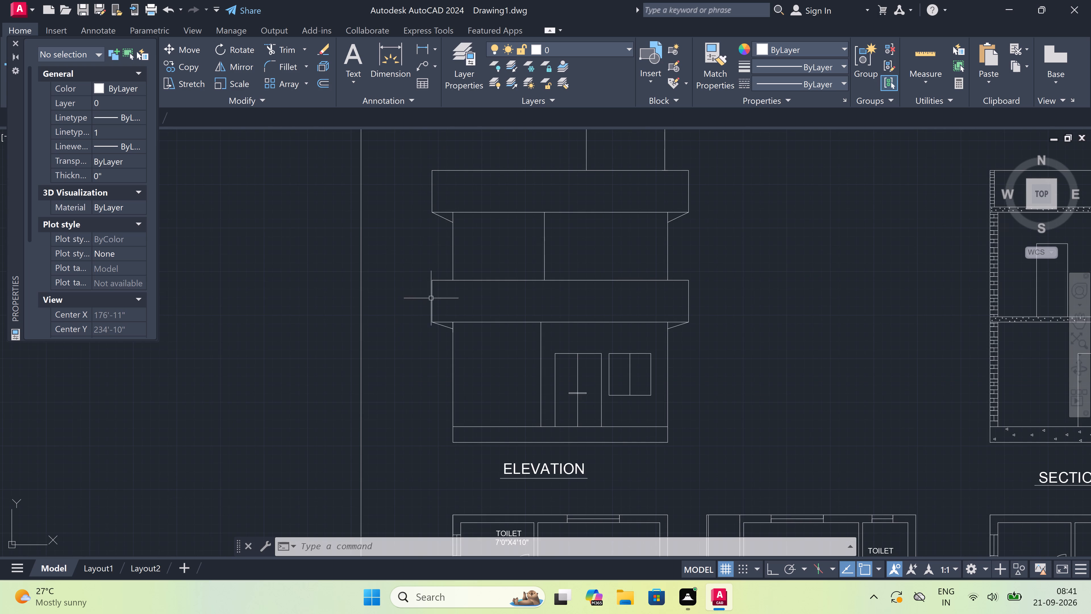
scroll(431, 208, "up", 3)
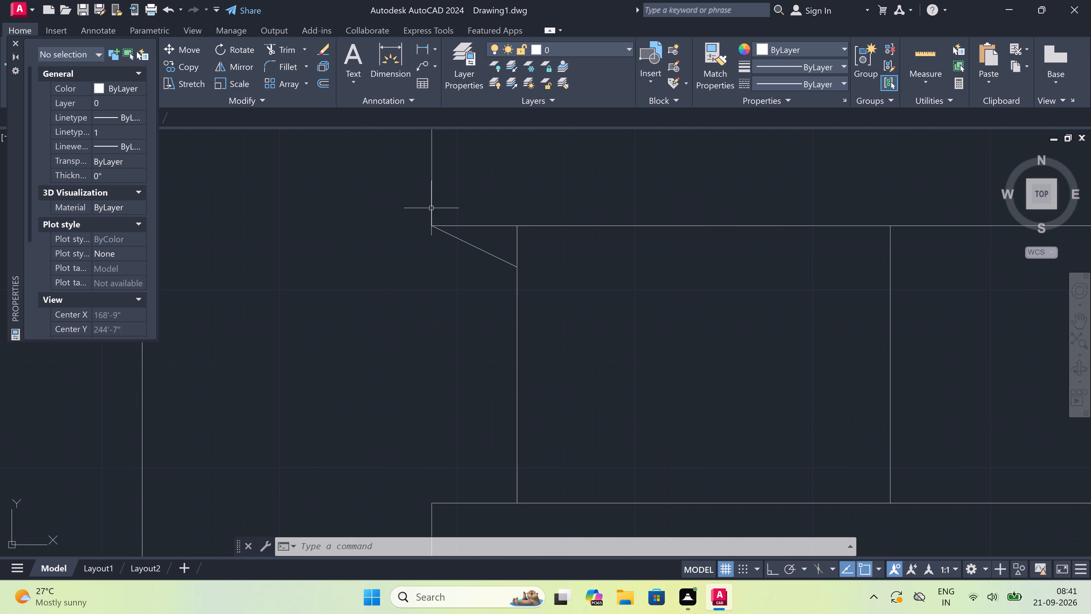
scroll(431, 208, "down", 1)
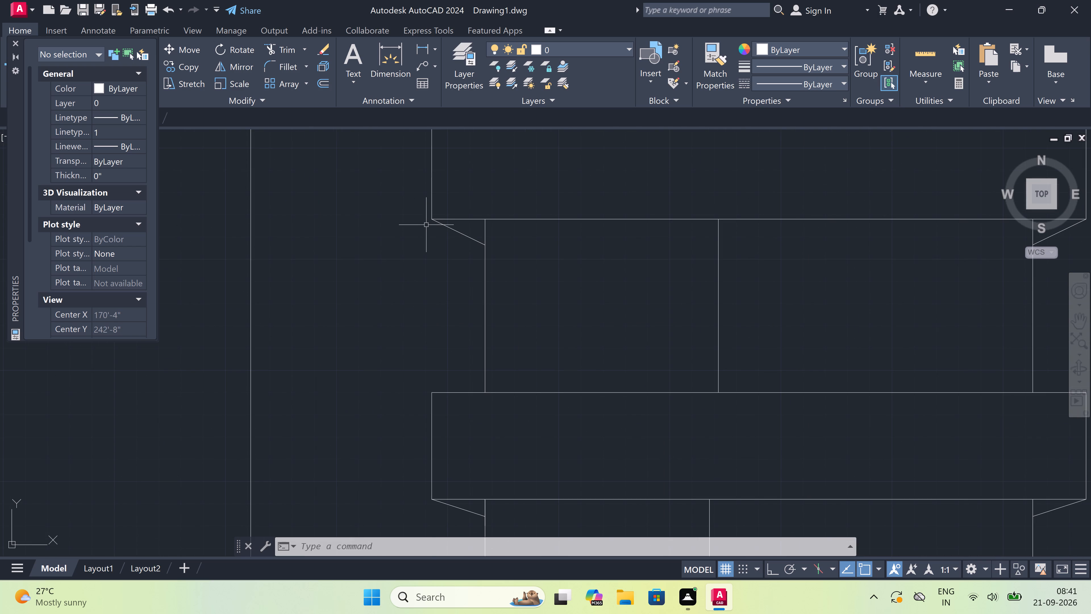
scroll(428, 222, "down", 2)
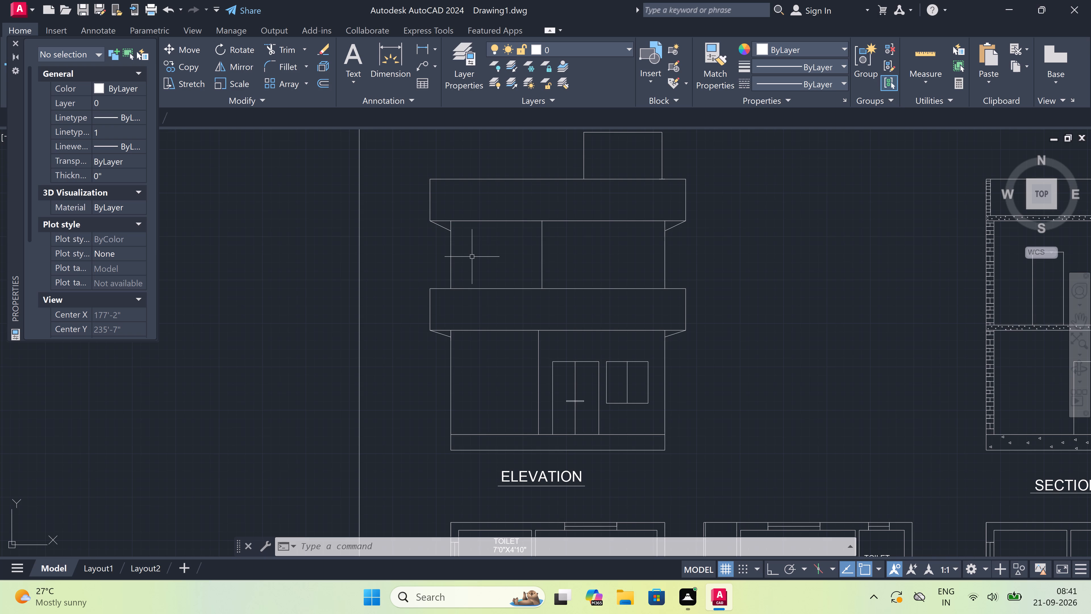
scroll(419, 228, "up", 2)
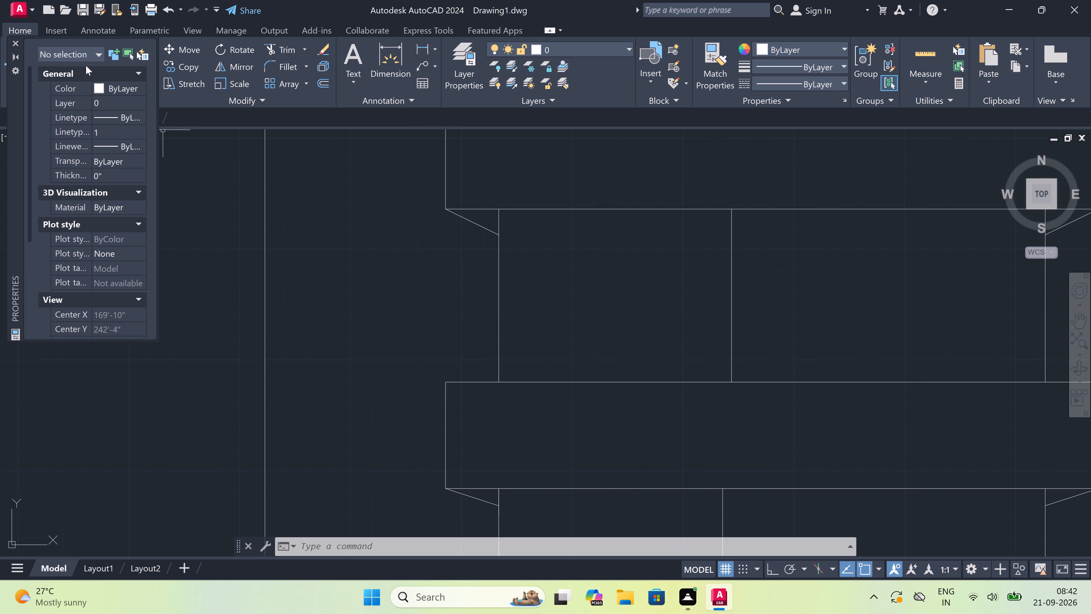
Close the Properties palette to clear the drawing area.
left_click(13, 41)
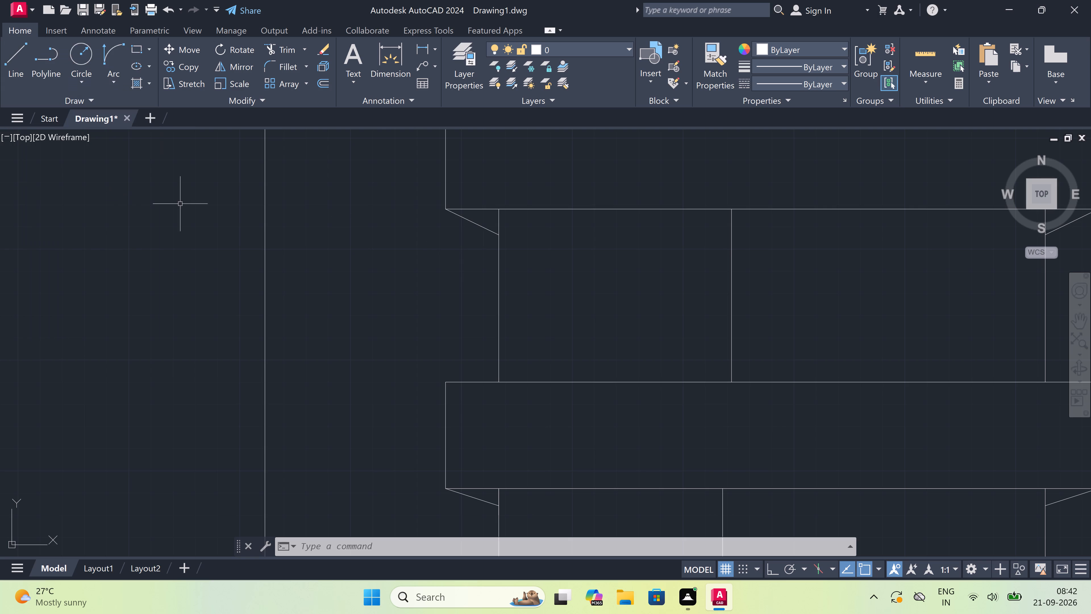
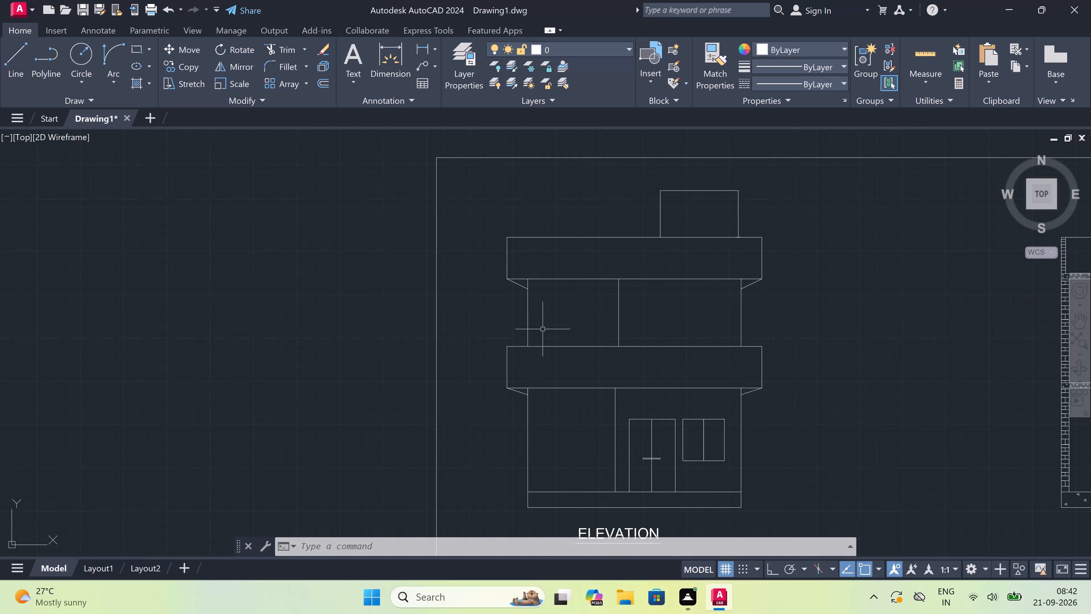
Draw an open door leaf inside the upper-floor door of SECTION-AA, with slanted top and bottom lines joined by a vertical free edge.
scroll(543, 329, "down", 1)
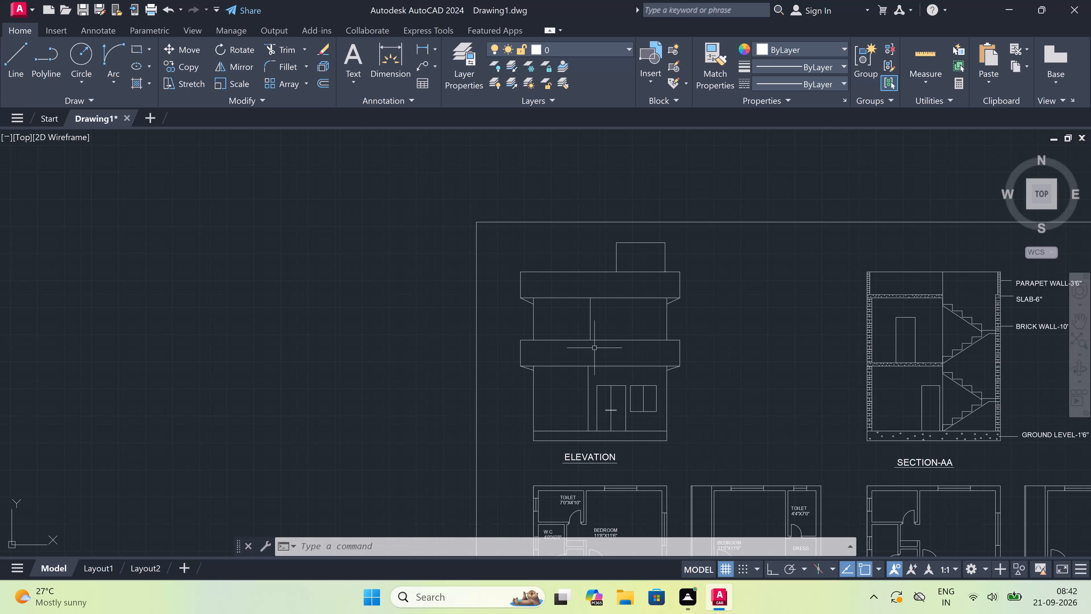
scroll(586, 336, "down", 3)
scroll(636, 322, "up", 3)
scroll(642, 327, "down", 2)
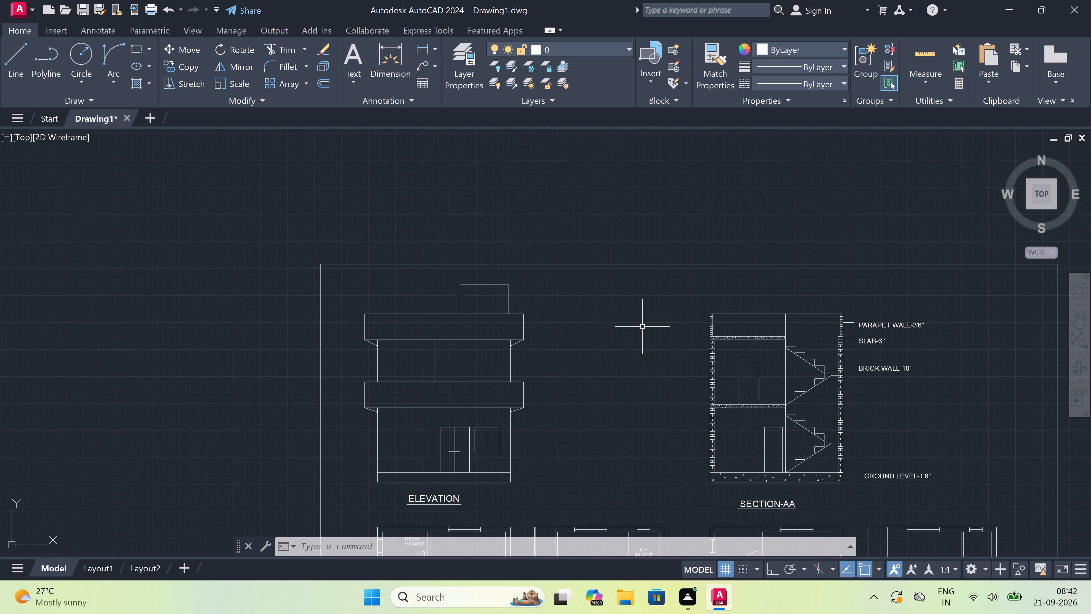
scroll(690, 341, "up", 3)
scroll(672, 331, "down", 3)
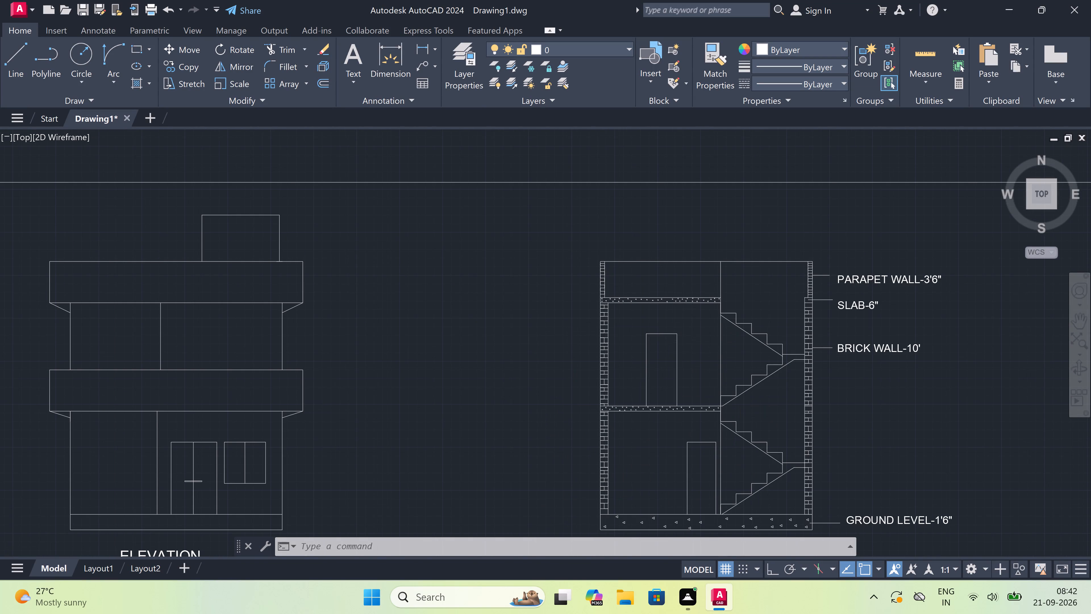
scroll(663, 356, "up", 3)
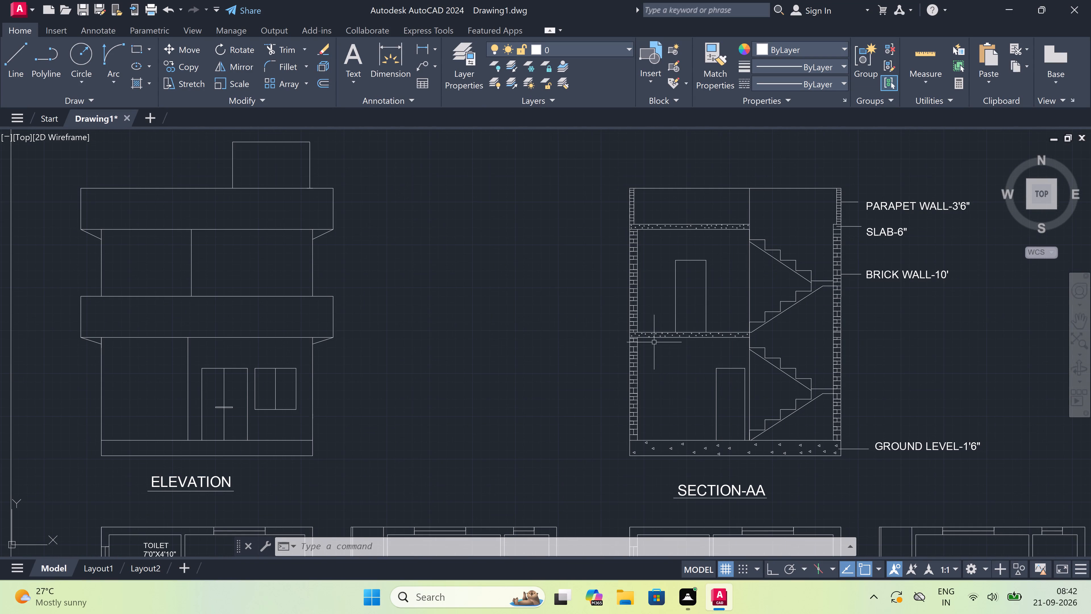
key("l")
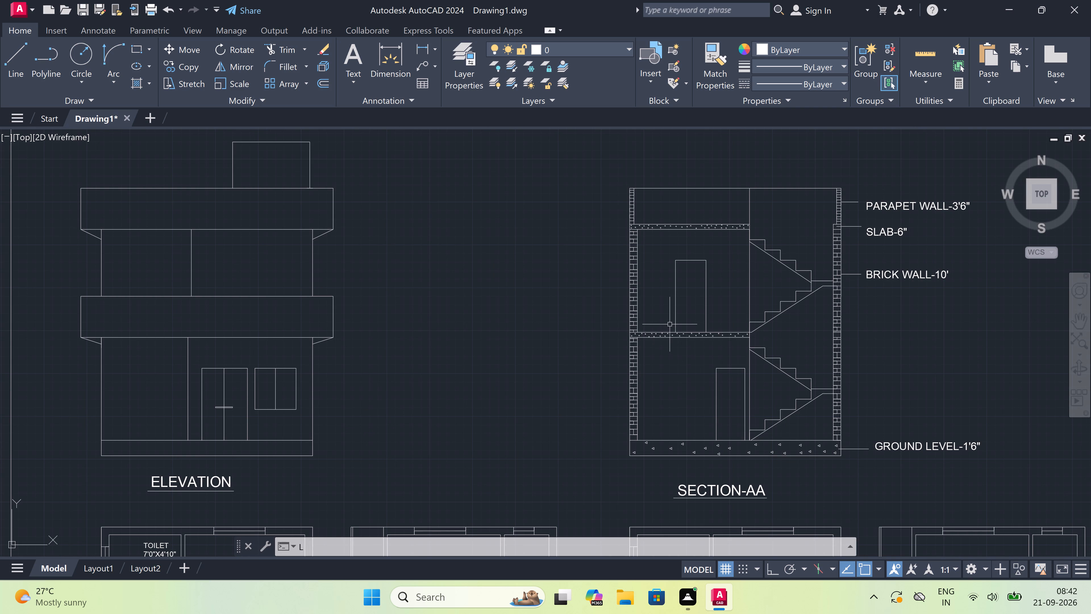
key("space")
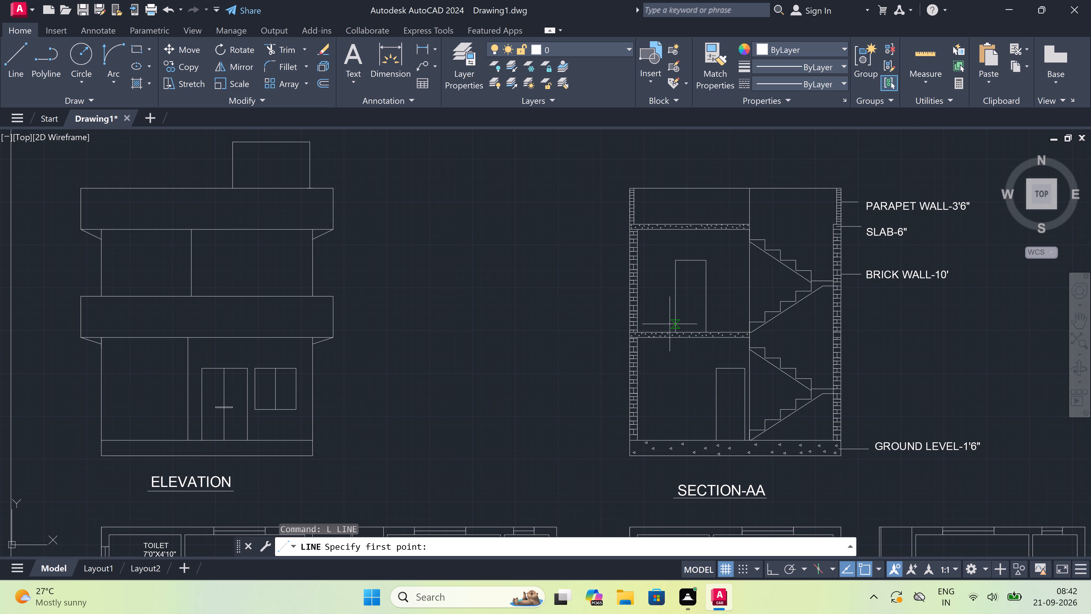
scroll(671, 298, "up", 2)
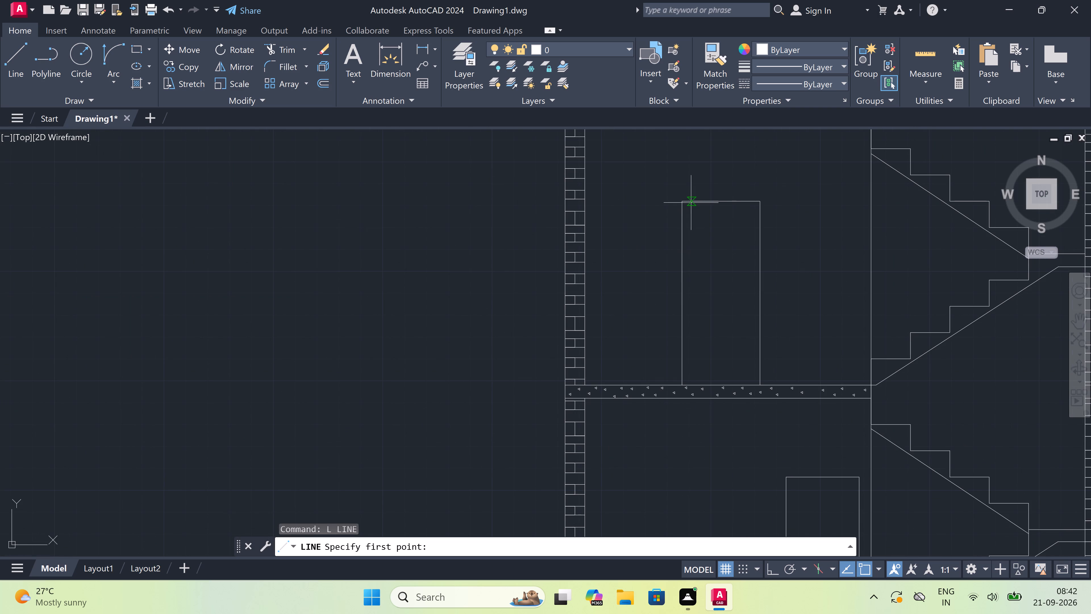
left_click(685, 204)
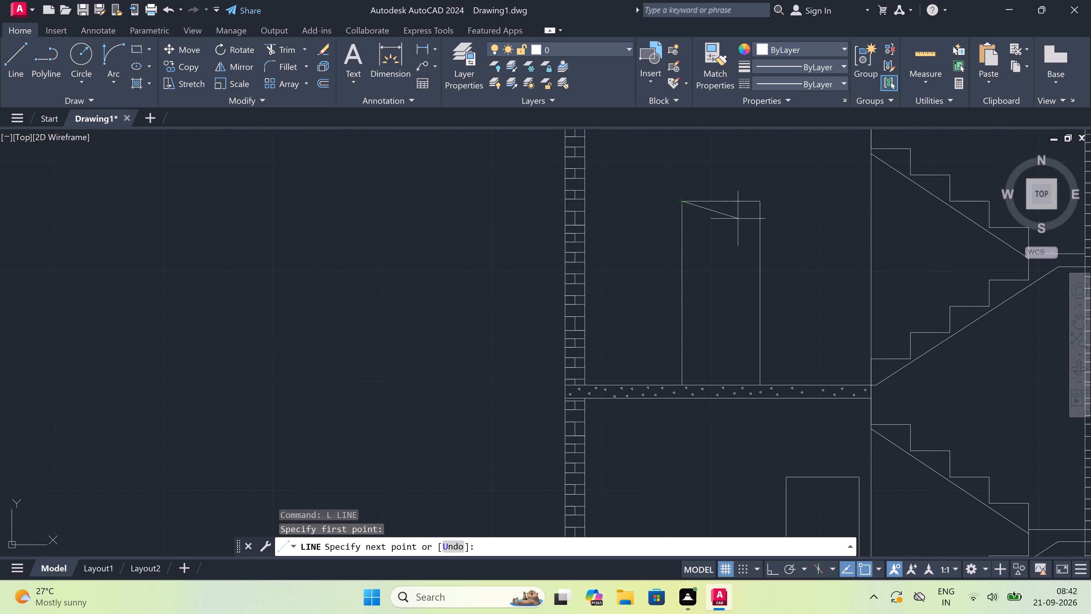
left_click(742, 215)
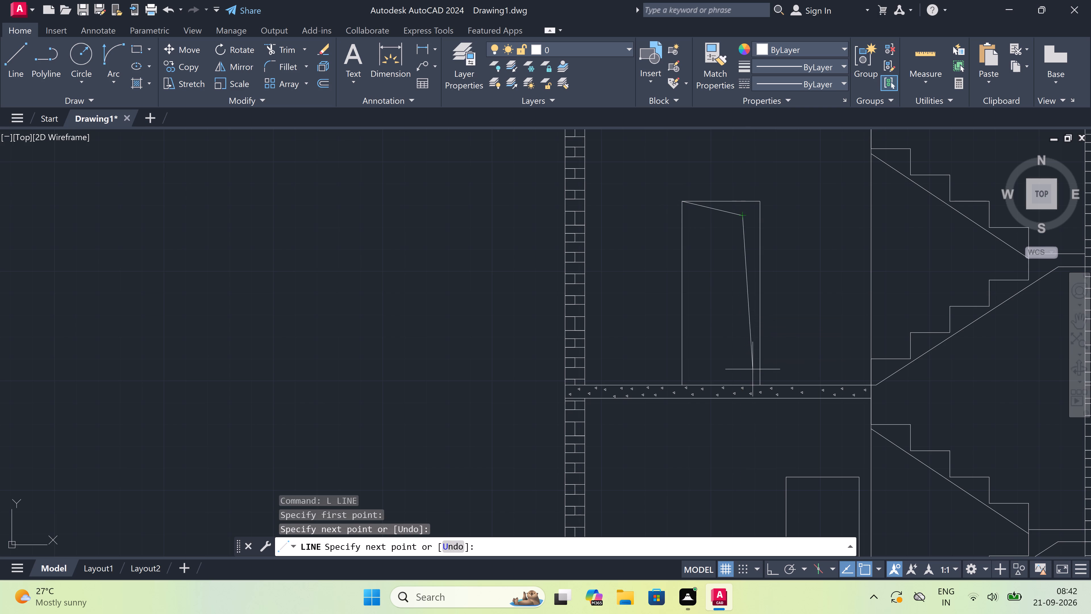
key("F8")
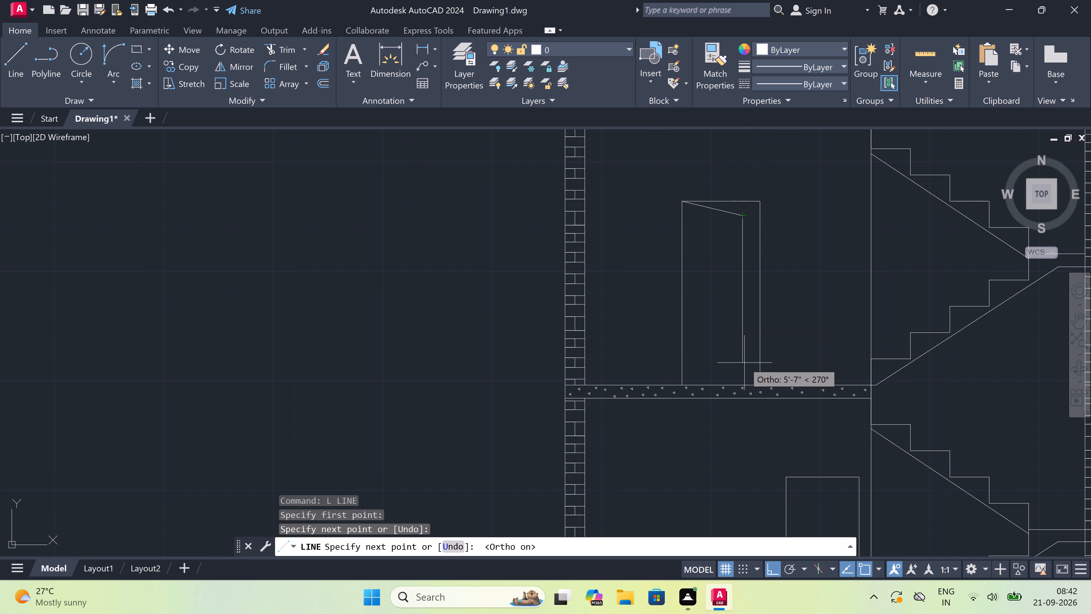
left_click(744, 367)
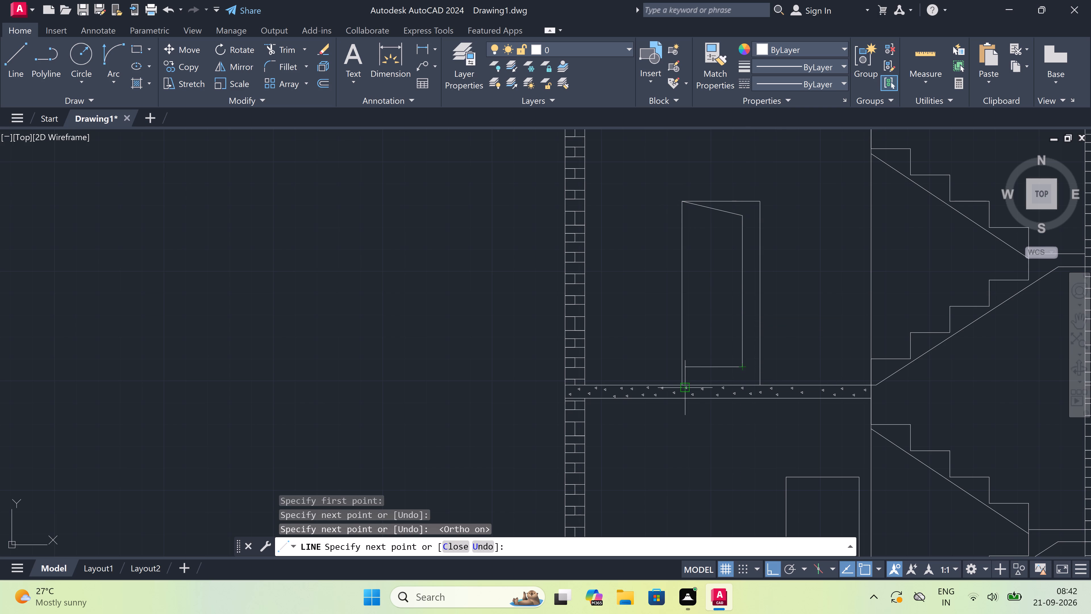
scroll(679, 383, "up", 3)
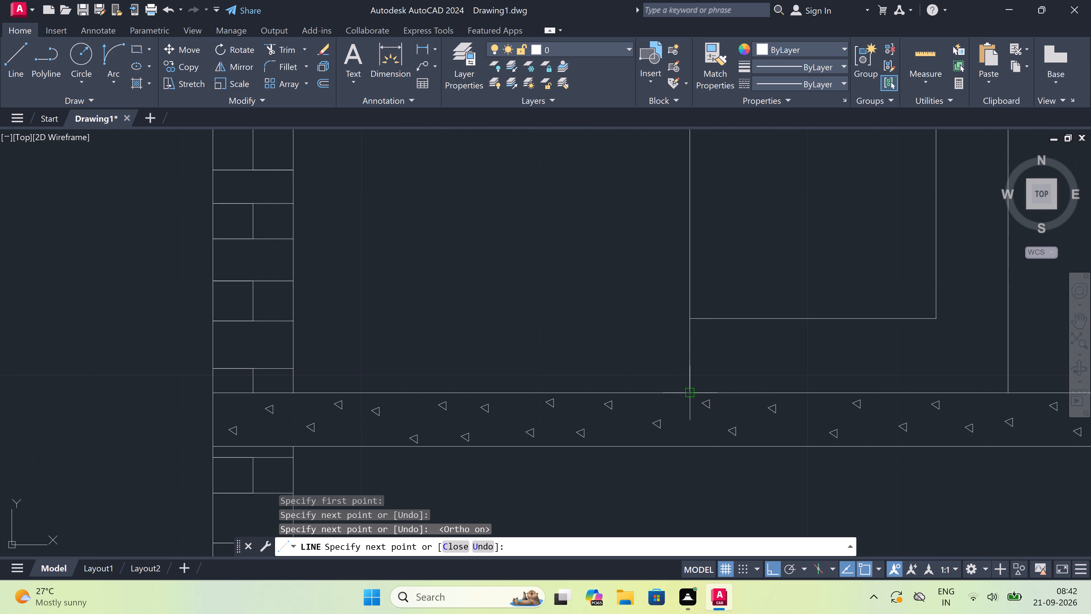
left_click(690, 391)
key("Escape")
Draw a matching open leaf in the ground-floor door of SECTION-AA, with slanted top and bottom lines and a vertical edge about 5'-10" high.
scroll(667, 351, "down", 5)
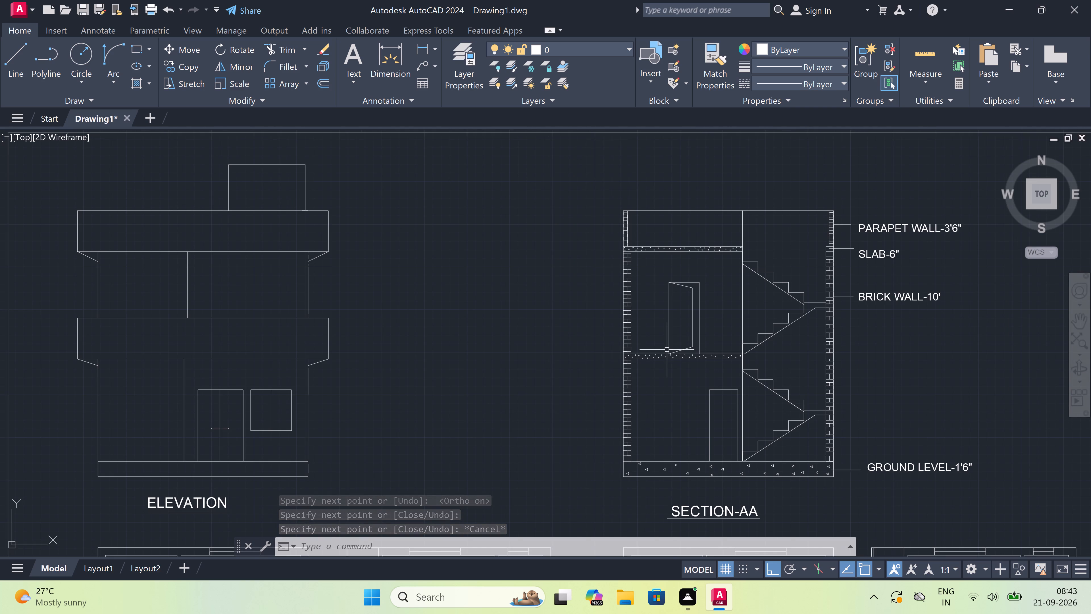
scroll(667, 350, "down", 1)
scroll(689, 388, "up", 2)
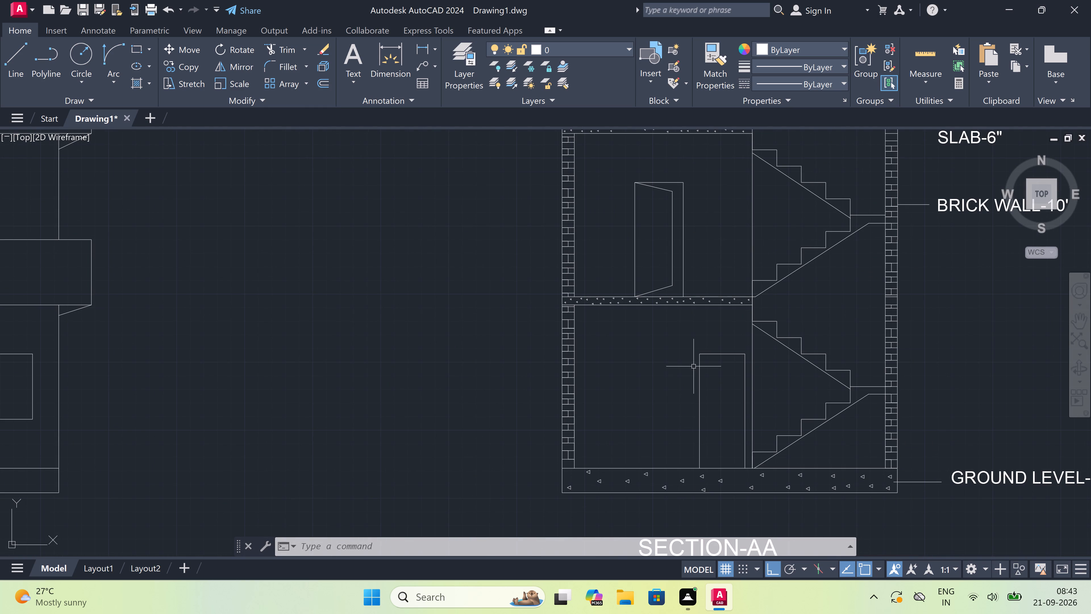
scroll(696, 368, "up", 2)
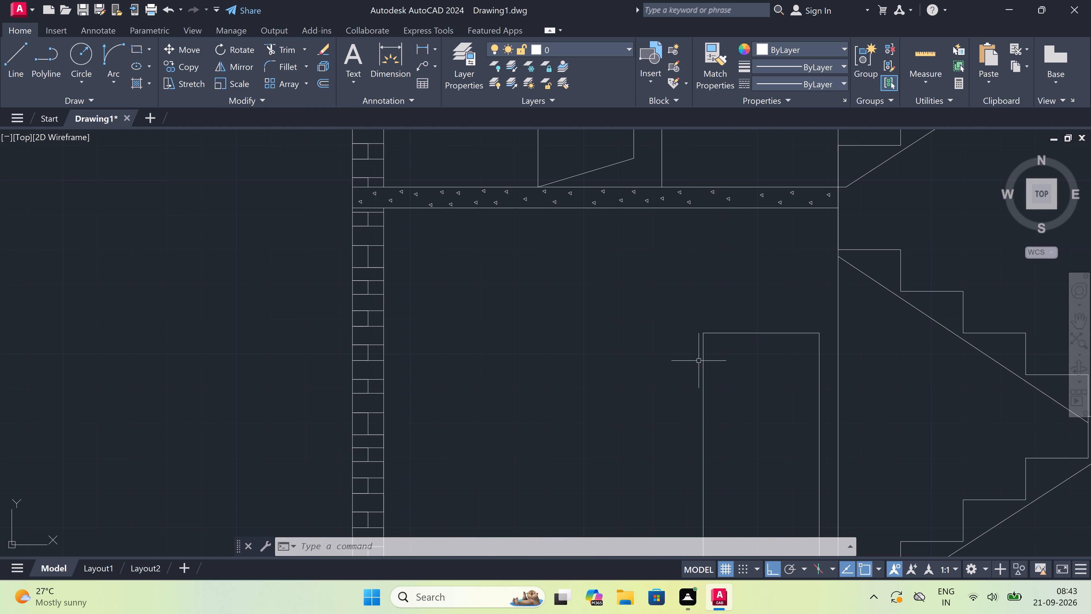
key("space")
scroll(709, 343, "up", 1)
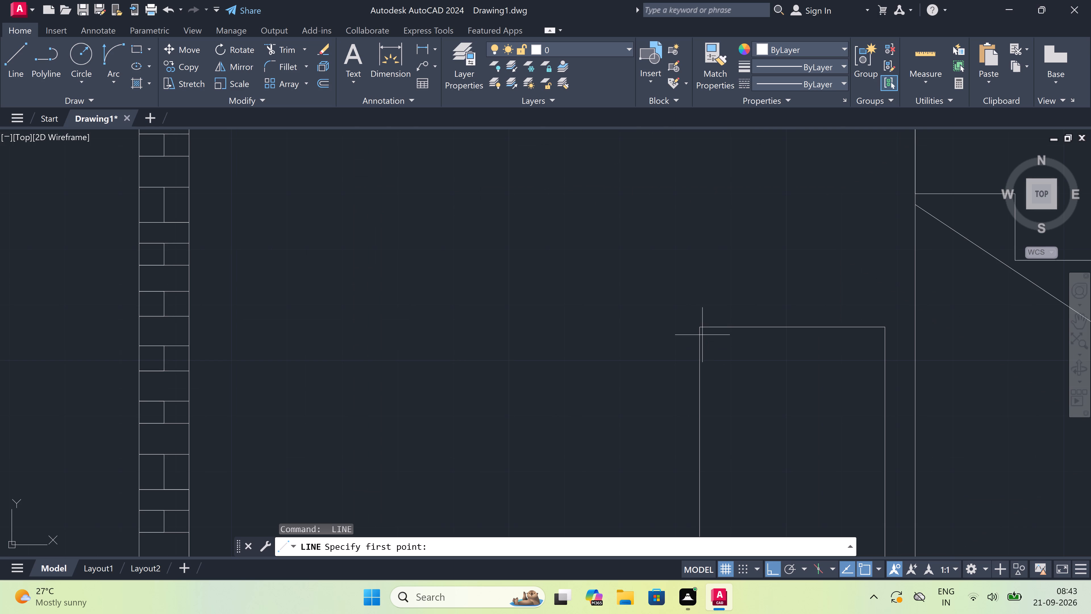
left_click(700, 330)
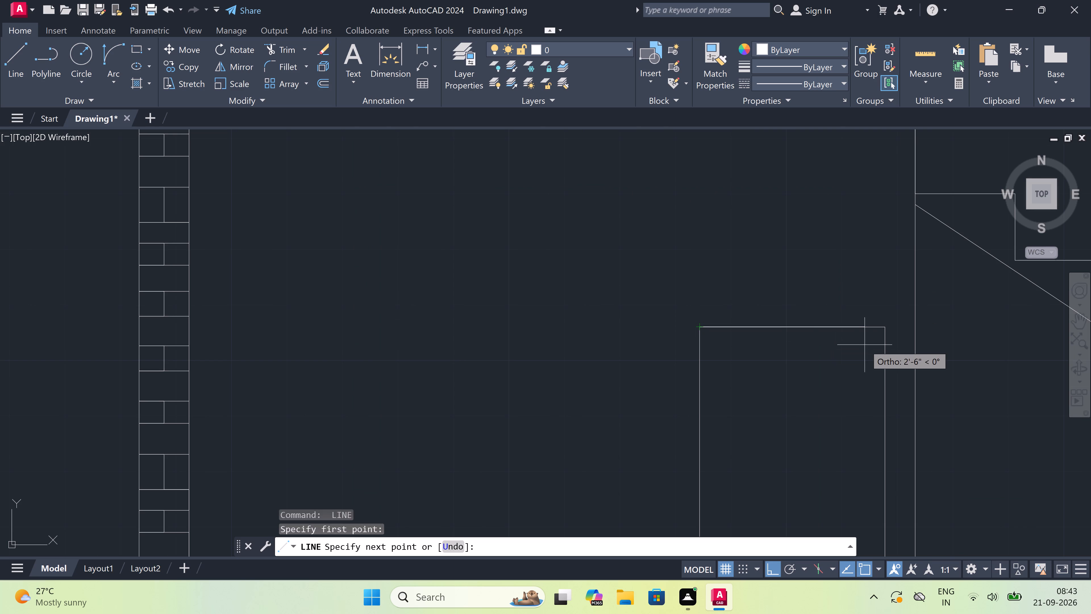
key("F8")
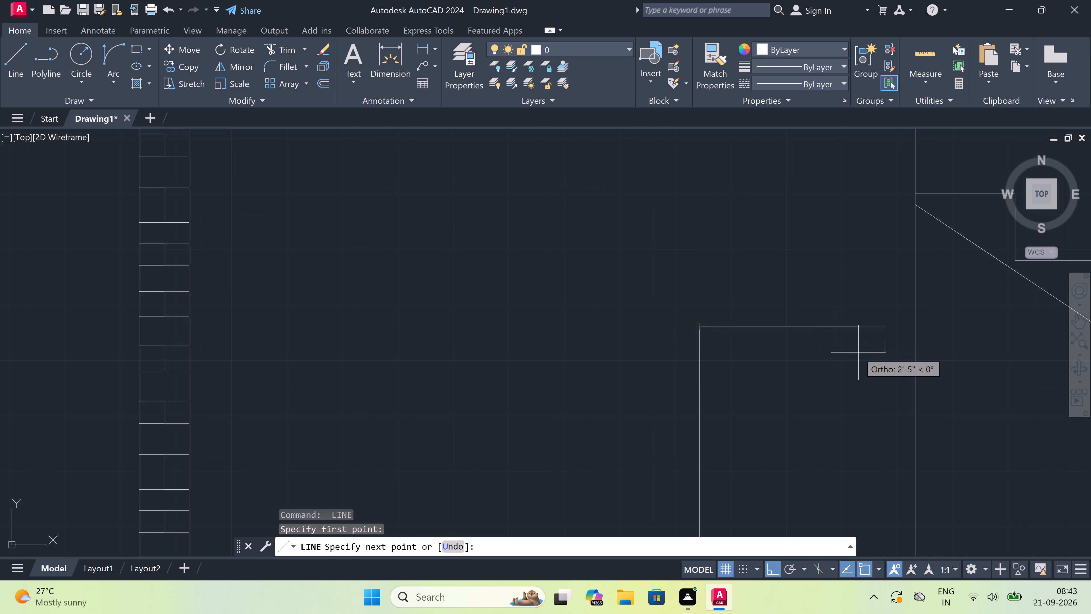
left_click(858, 360)
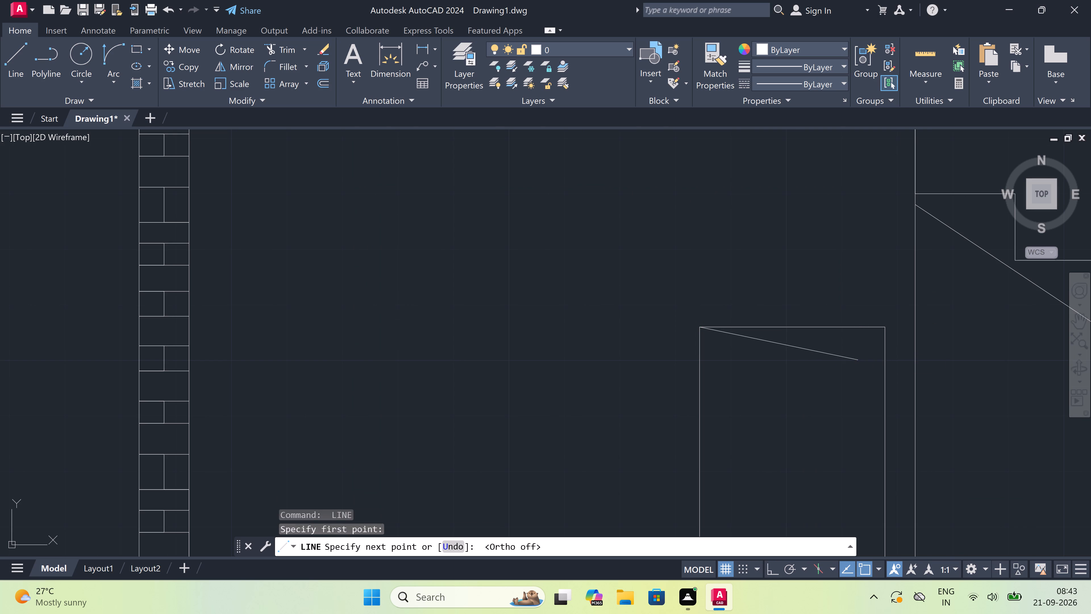
scroll(856, 362, "down", 4)
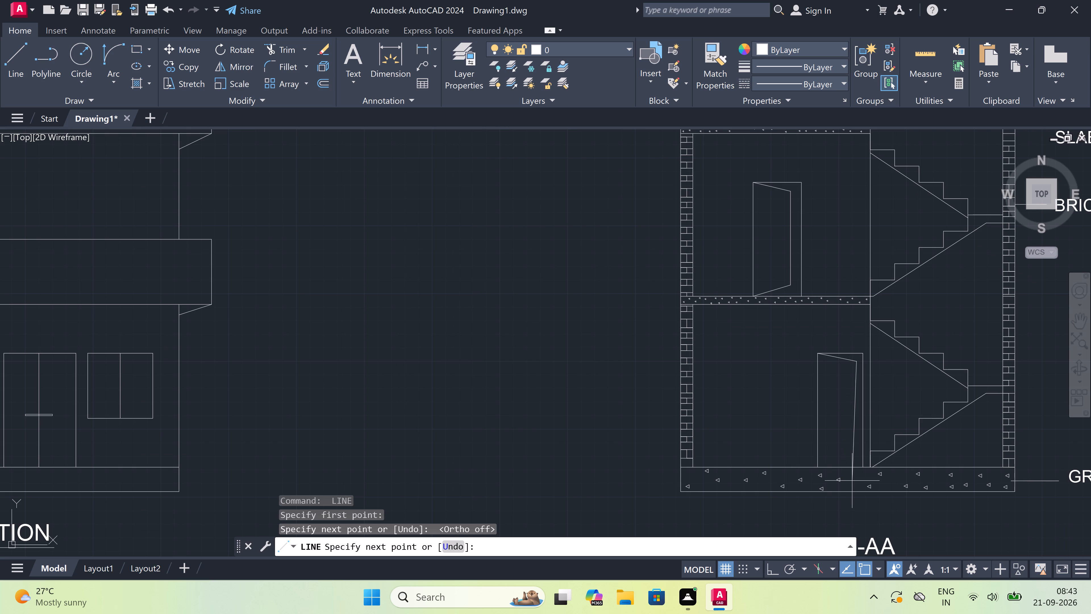
key("F8")
scroll(850, 452, "up", 3)
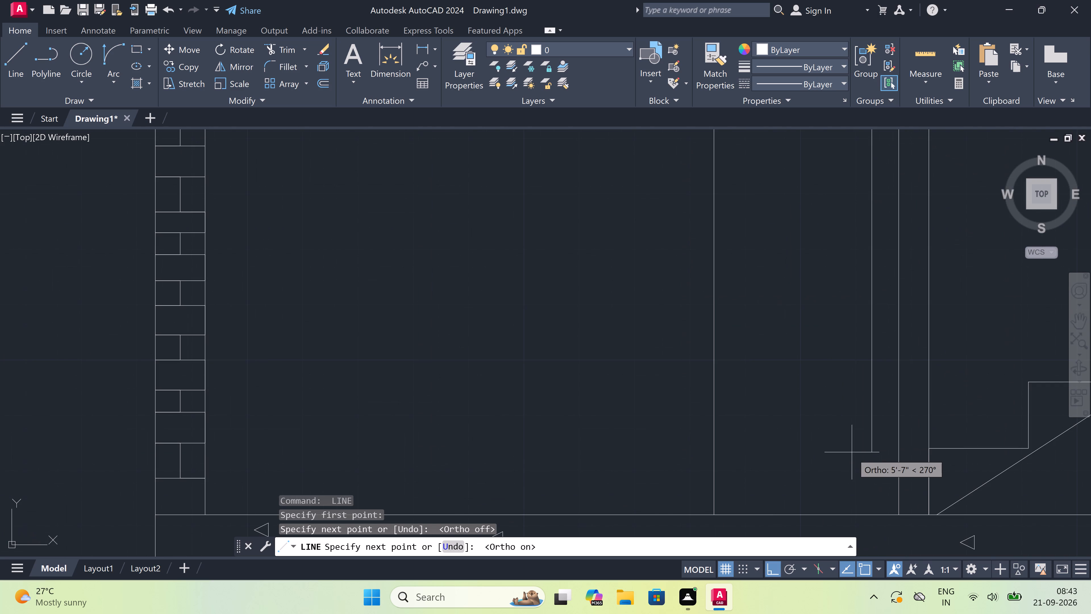
scroll(865, 467, "down", 1)
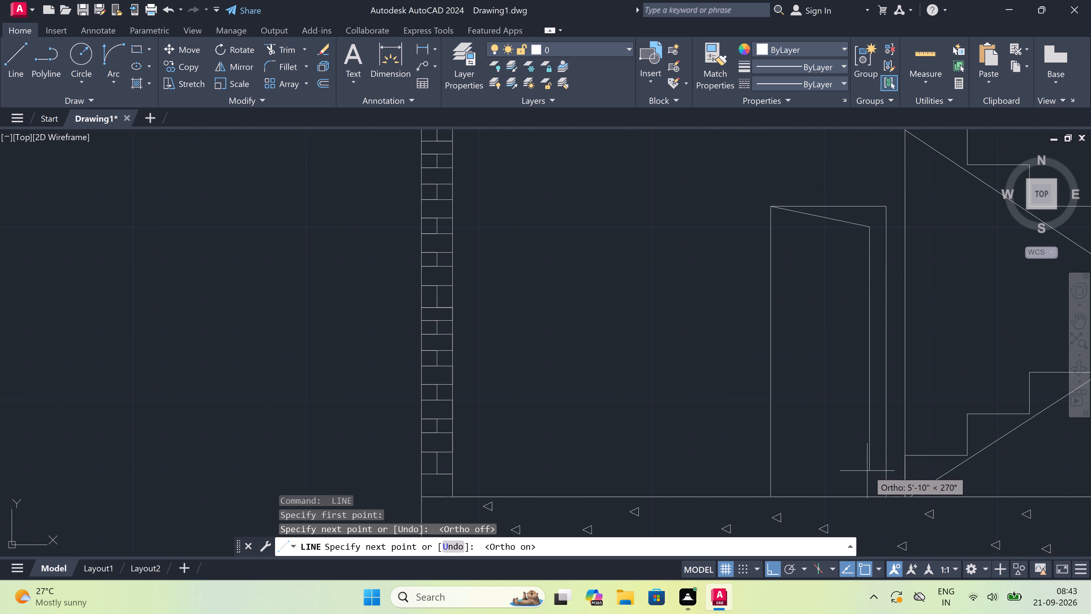
left_click(873, 472)
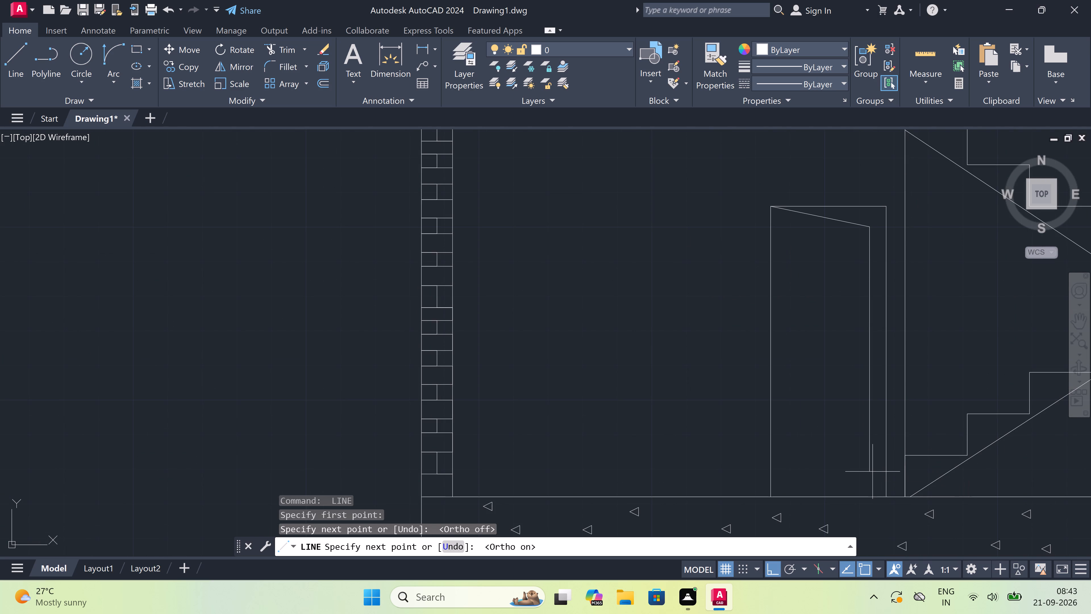
key("F8")
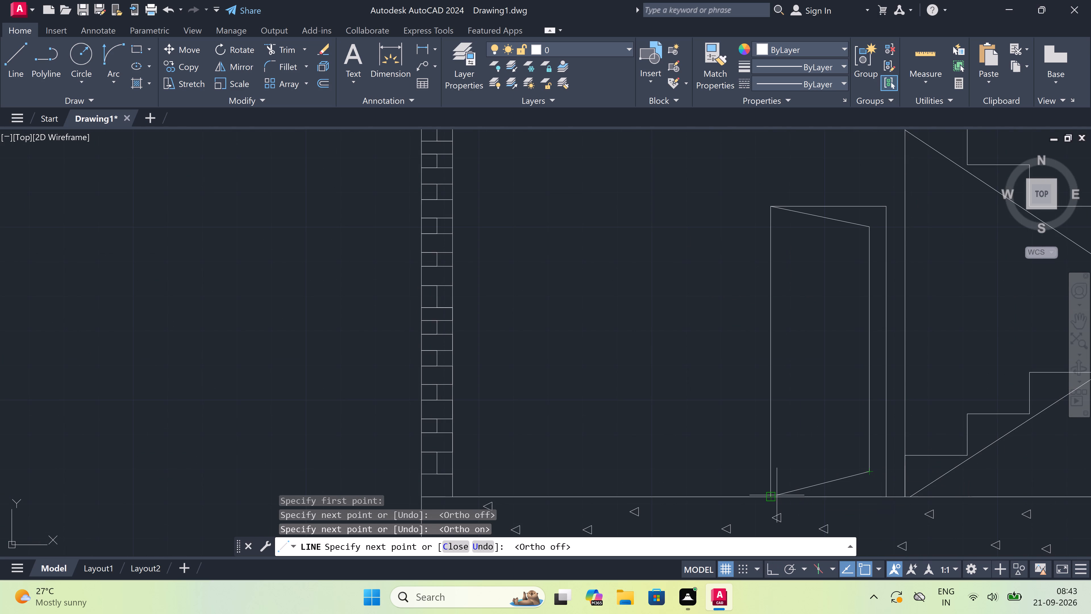
left_click(774, 495)
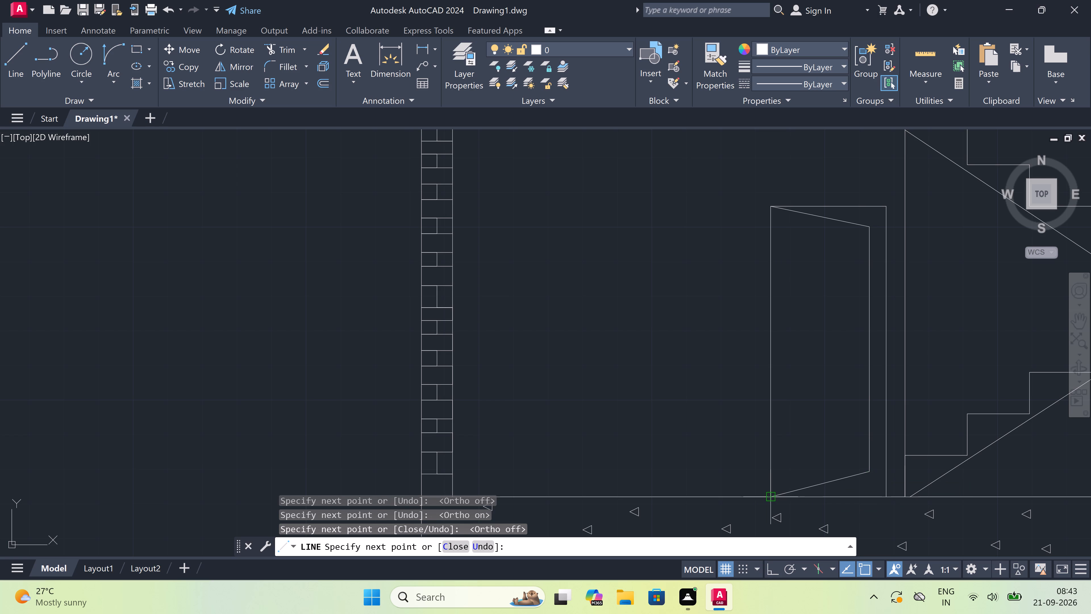
key("Escape")
Erase the vertical centre line of the ground-floor window in the ELEVATION.
scroll(705, 422, "down", 5)
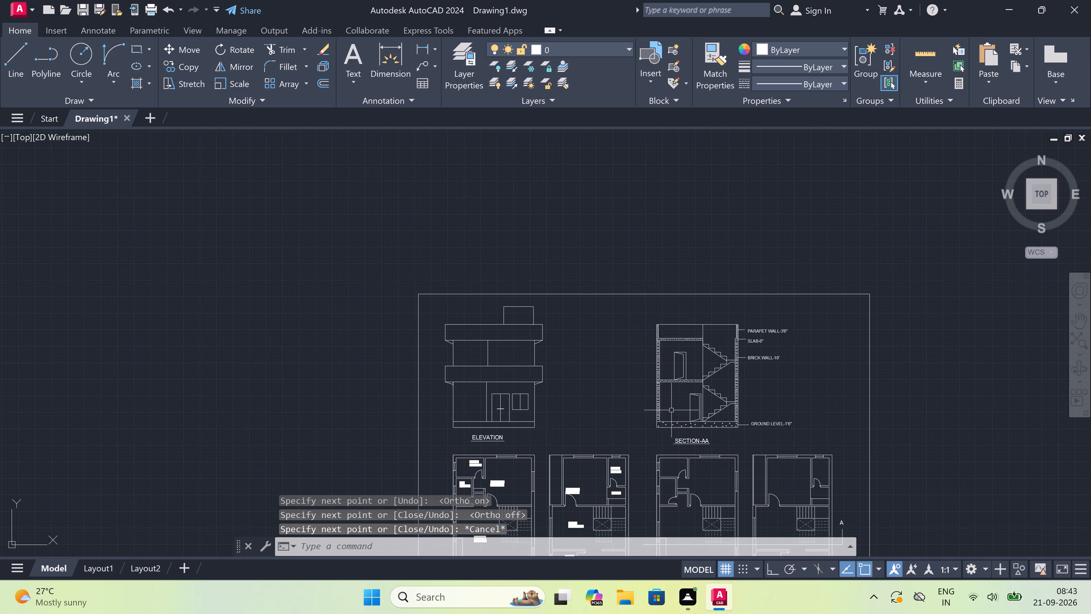
scroll(686, 383, "up", 2)
scroll(686, 383, "down", 1)
scroll(680, 320, "up", 3)
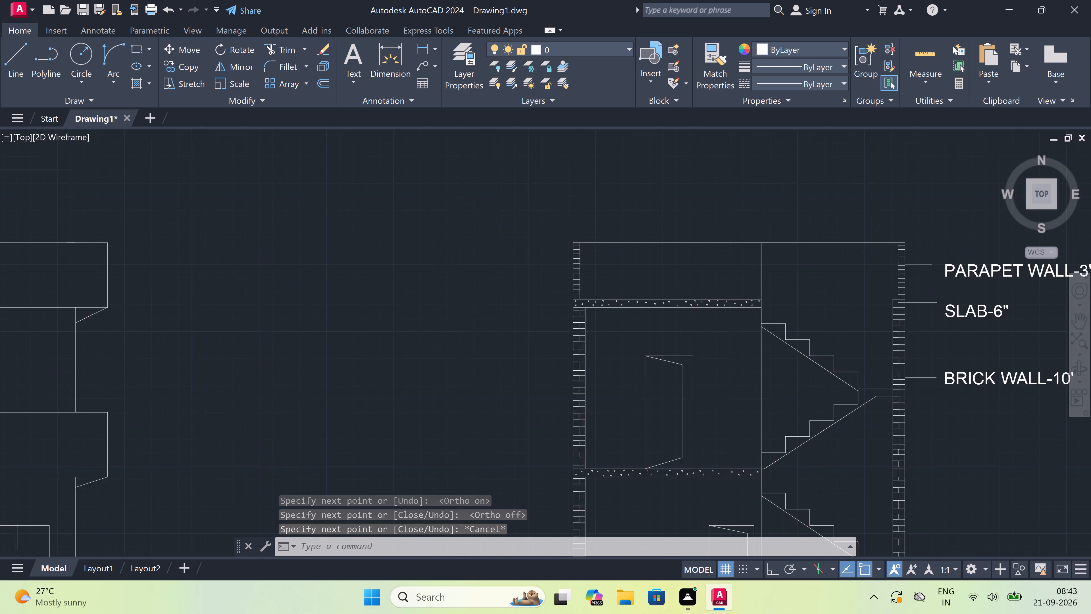
scroll(654, 302, "down", 3)
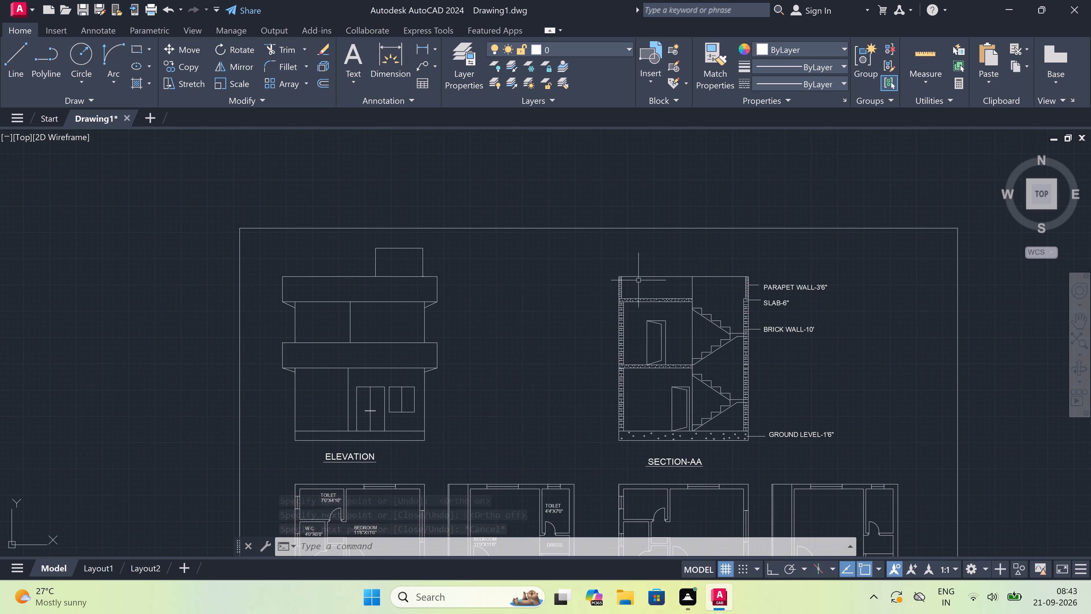
scroll(638, 280, "up", 2)
scroll(638, 281, "down", 2)
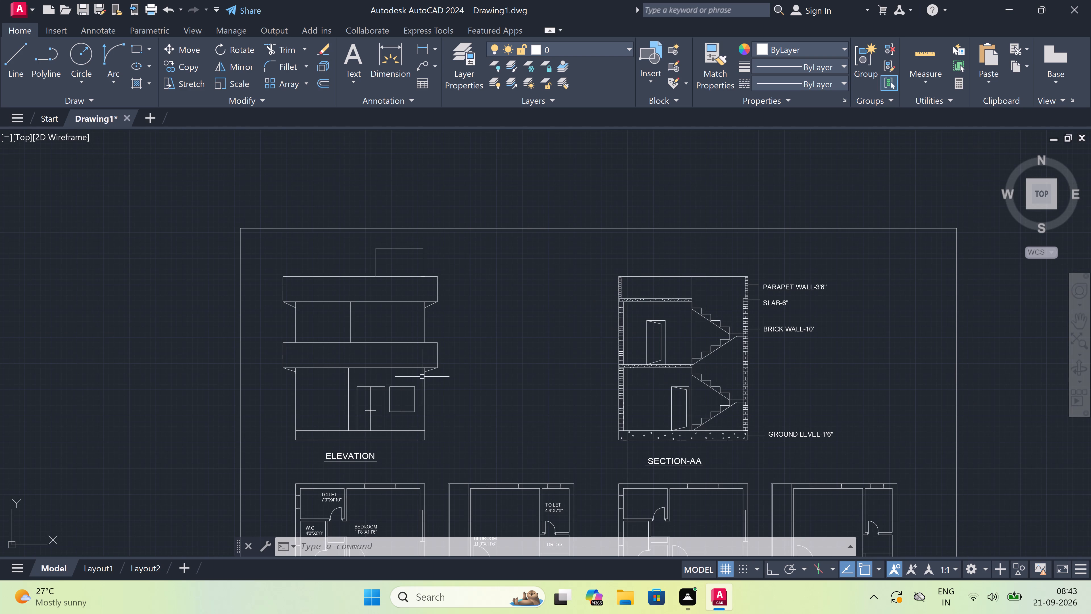
scroll(348, 387, "up", 2)
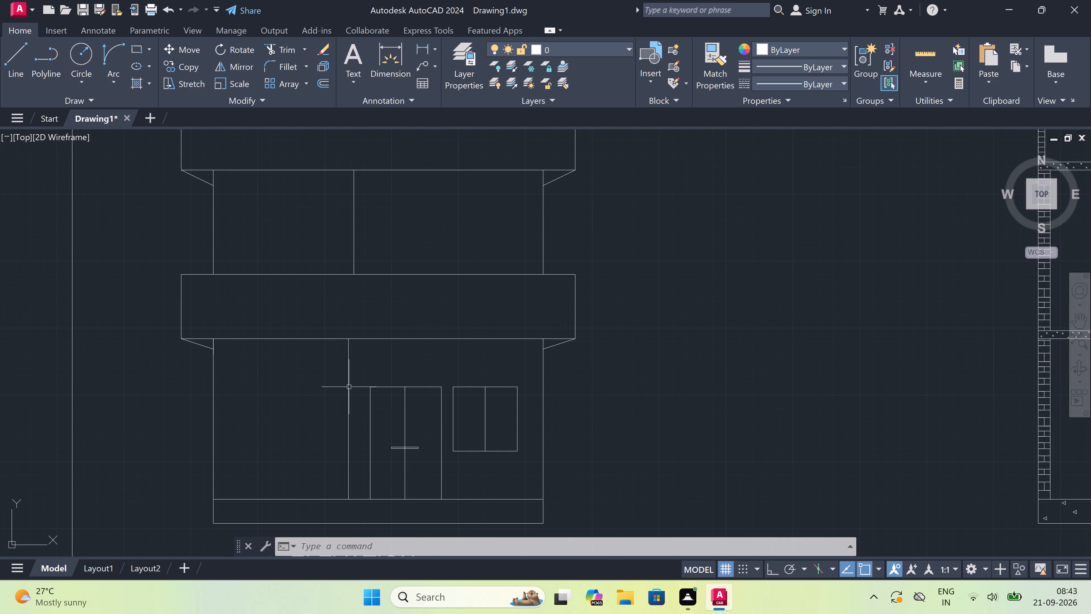
scroll(482, 423, "up", 3)
scroll(525, 415, "down", 1)
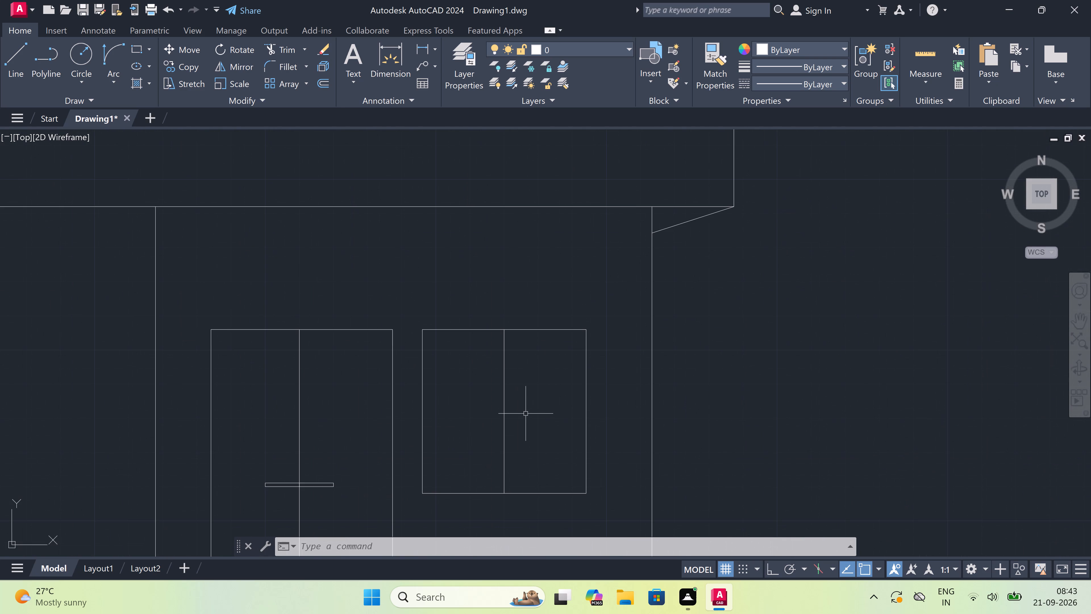
left_click_drag(525, 380, 517, 391)
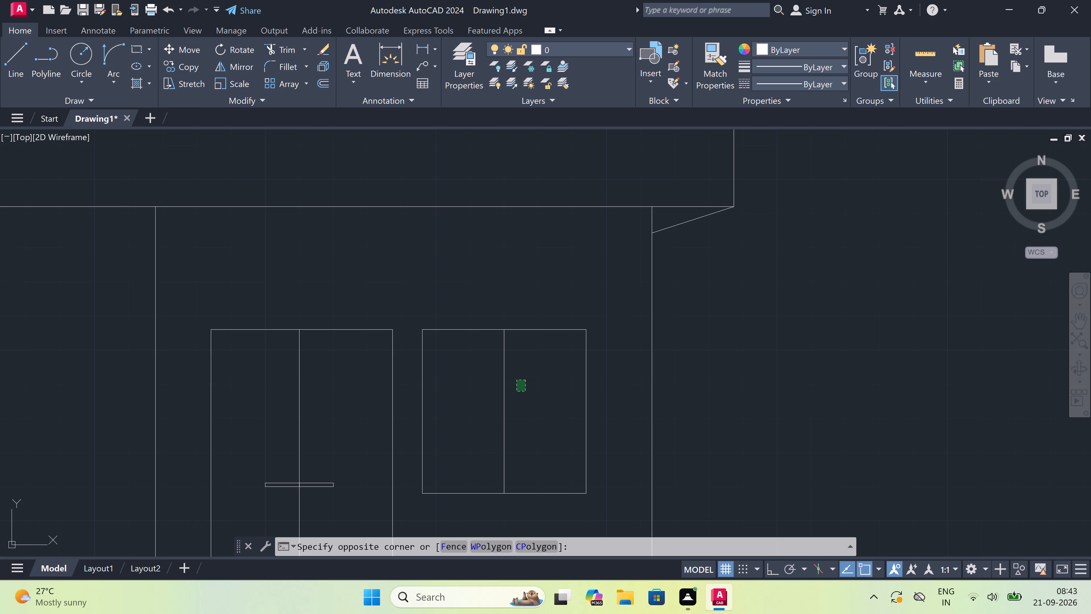
left_click(469, 418)
key("Delete")
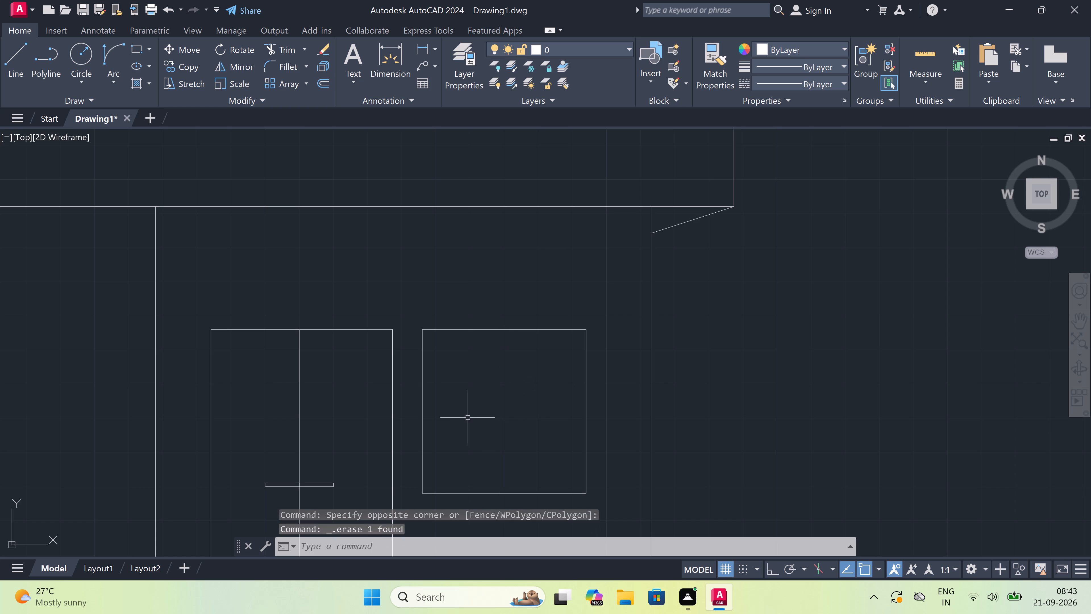
Draw an inner frame rectangle just inside the outline of the ground-floor double door in the ELEVATION, stopping slightly above the floor line.
scroll(467, 417, "down", 2)
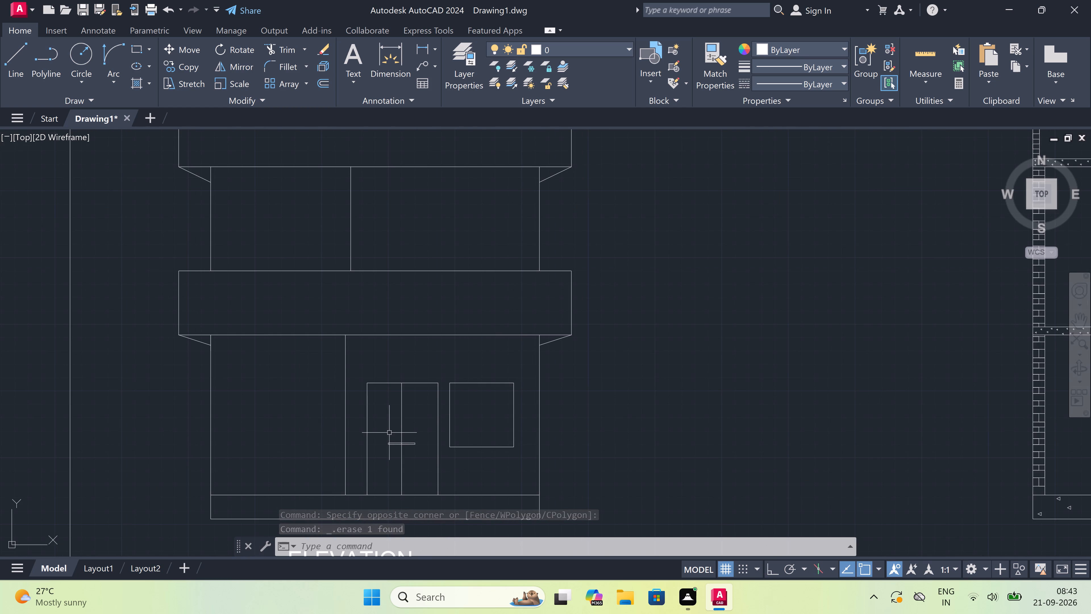
scroll(393, 435, "up", 2)
scroll(390, 459, "up", 3)
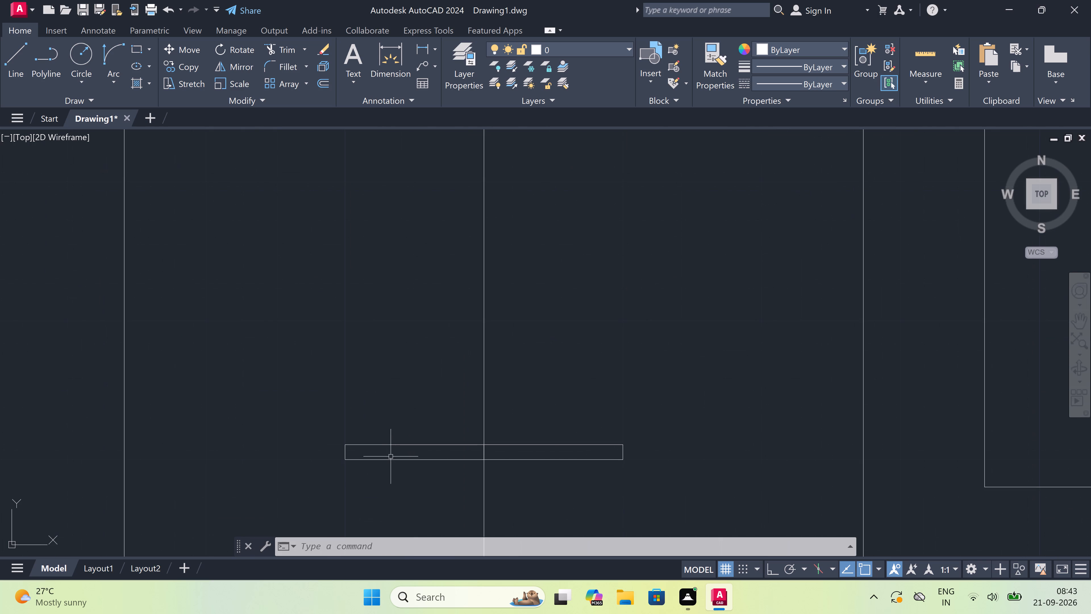
scroll(404, 433, "down", 3)
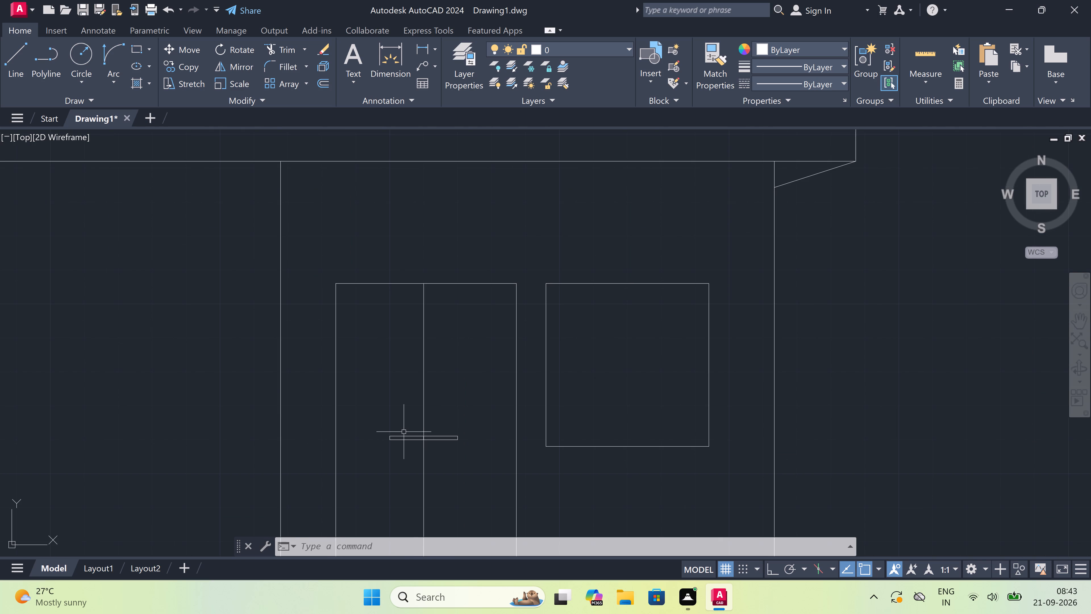
type("REC")
key("space")
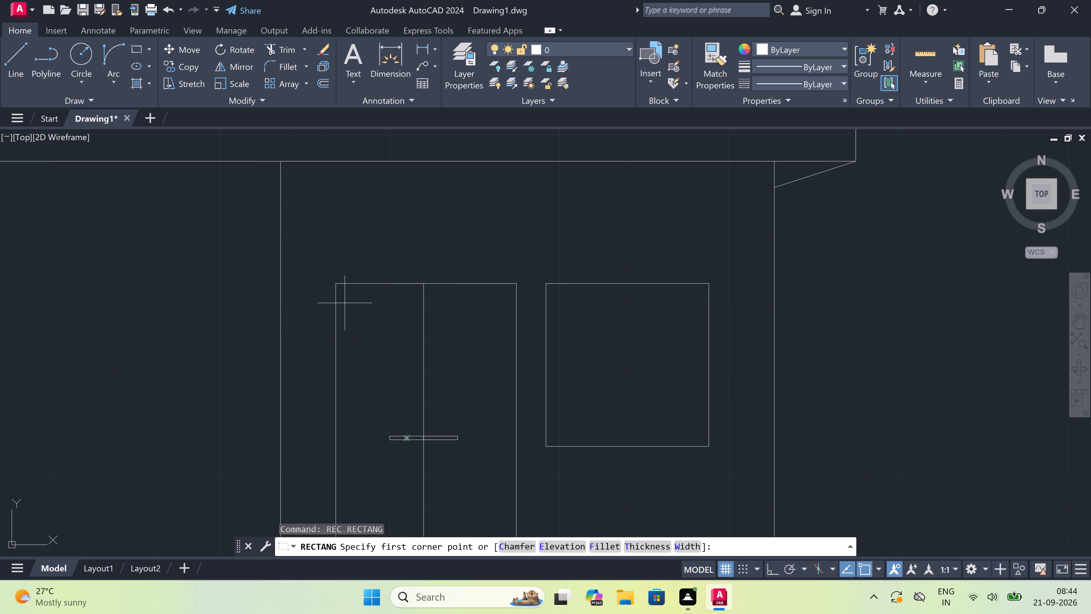
scroll(340, 292, "up", 4)
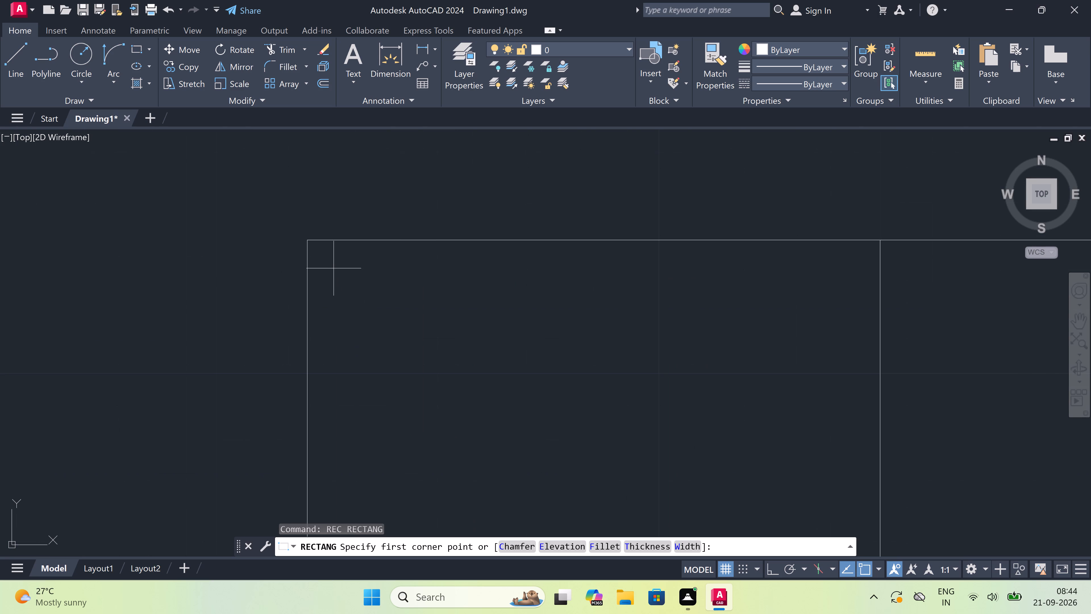
left_click(332, 267)
scroll(803, 375, "down", 4)
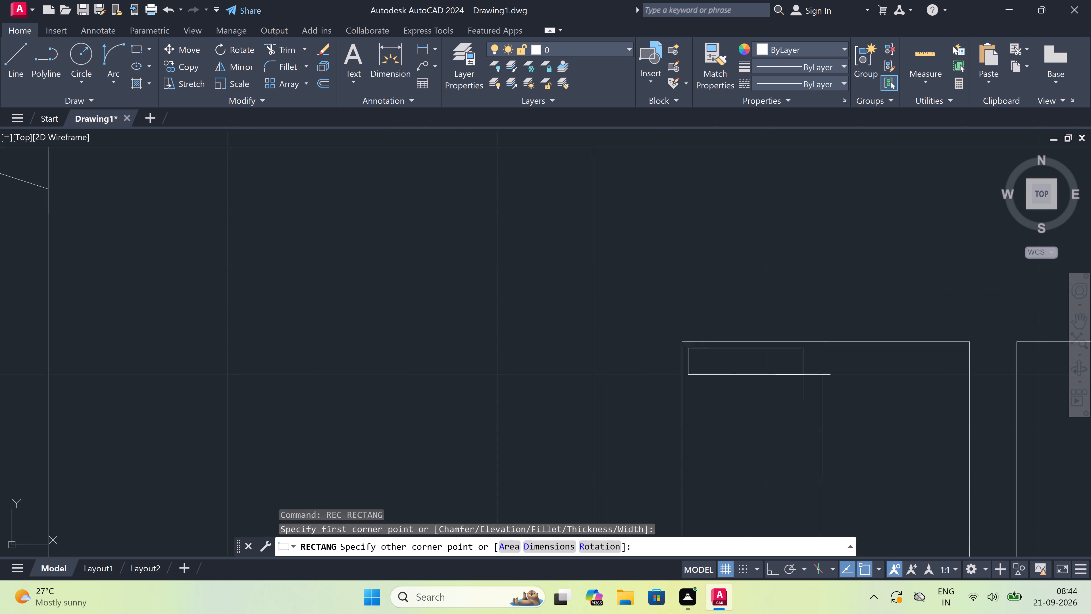
scroll(803, 375, "down", 2)
scroll(848, 438, "up", 3)
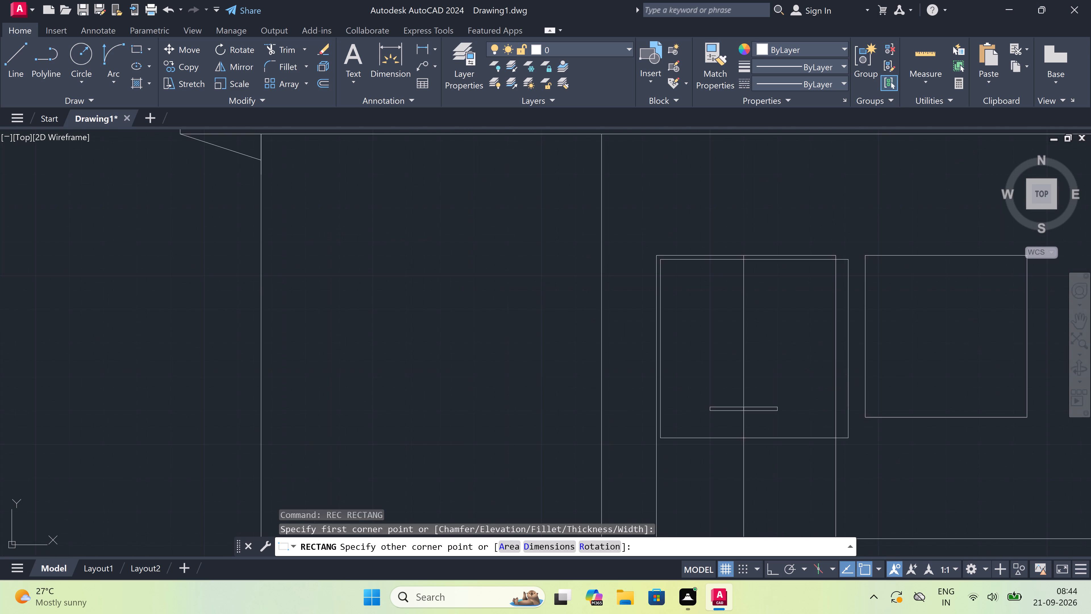
scroll(817, 476, "down", 1)
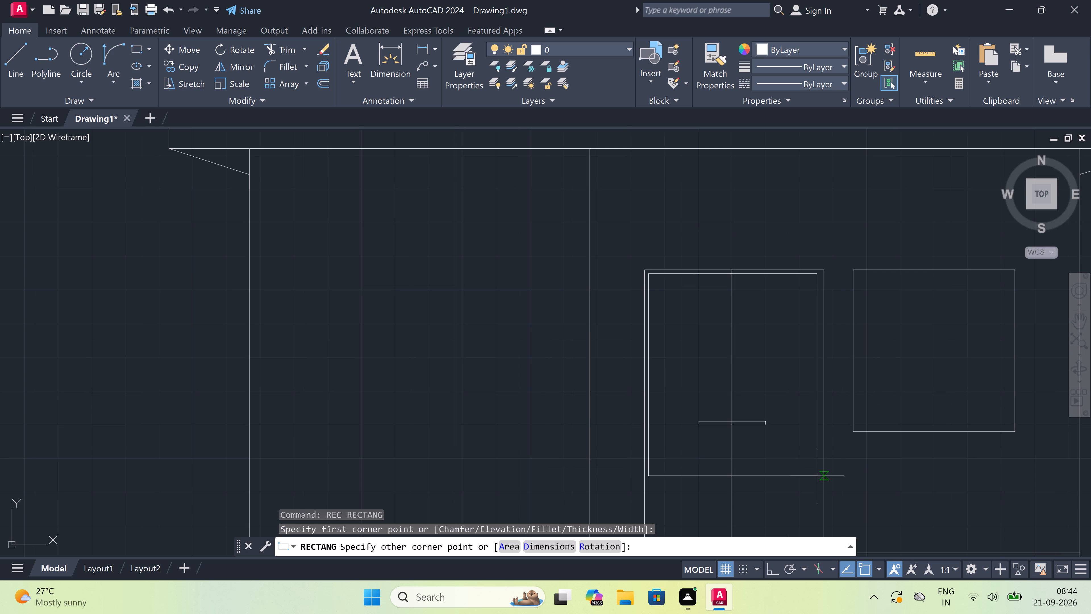
scroll(808, 461, "down", 3)
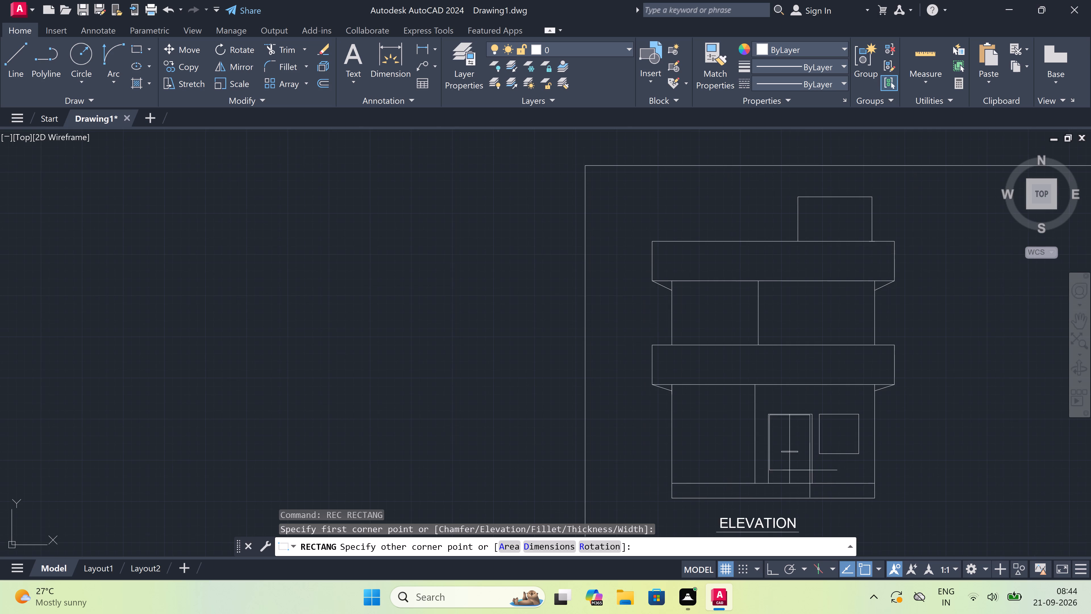
scroll(810, 480, "up", 4)
scroll(807, 448, "down", 2)
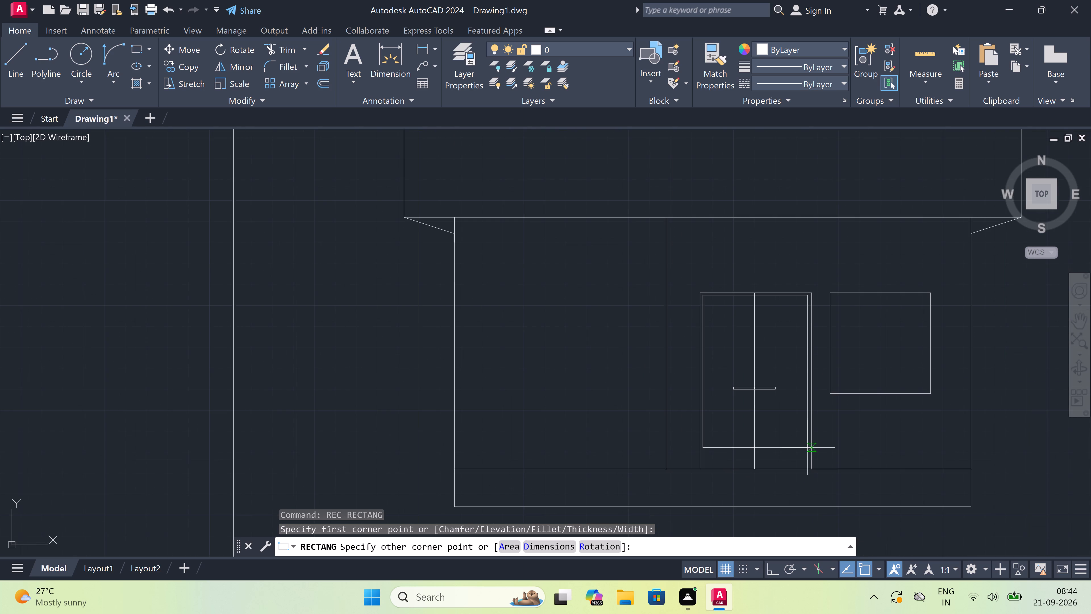
scroll(807, 448, "up", 1)
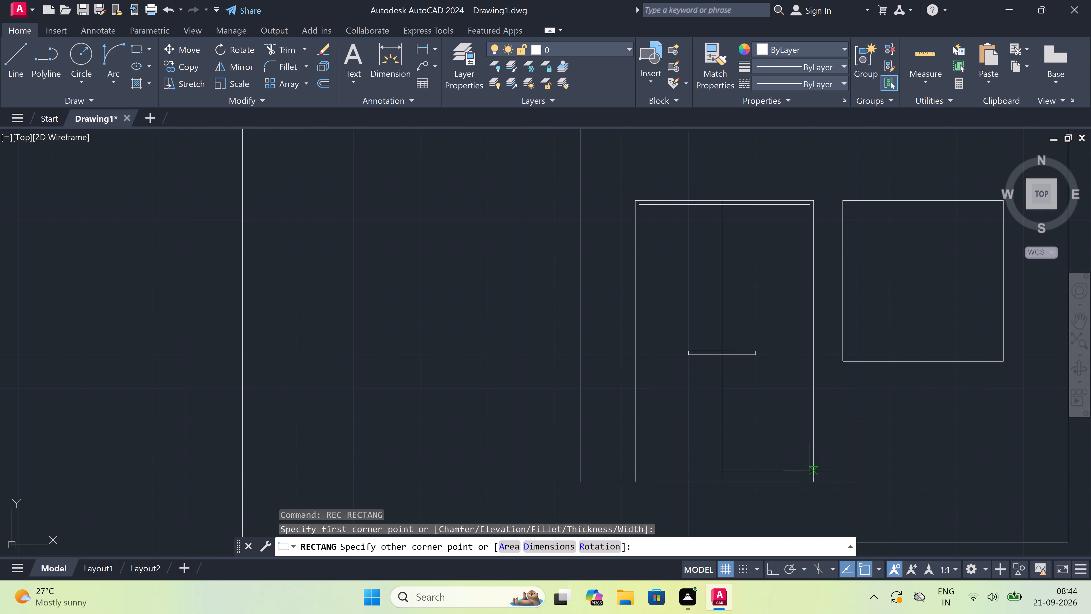
scroll(811, 474, "up", 1)
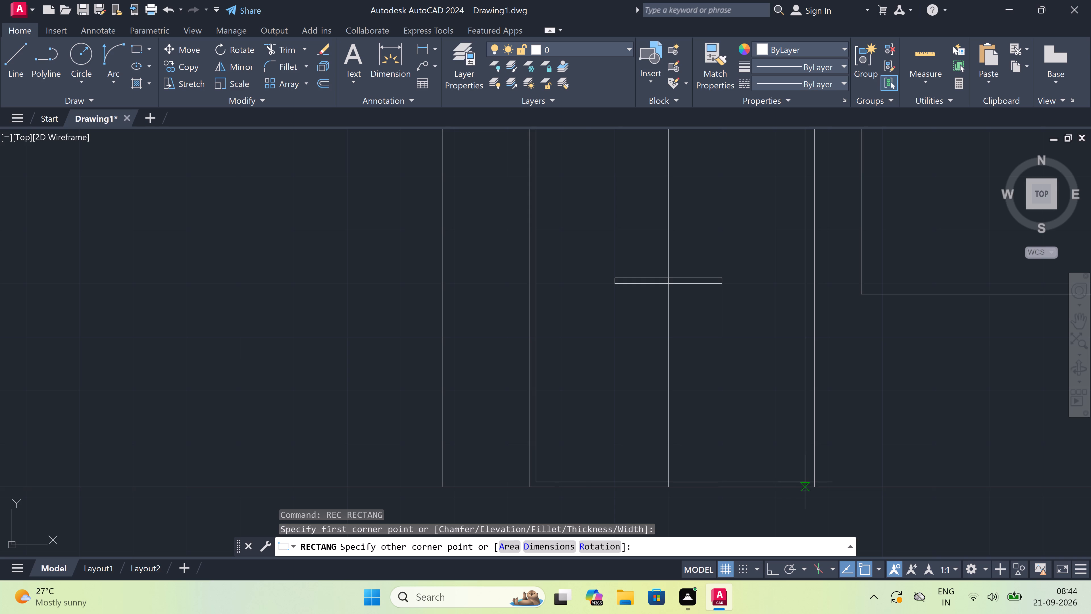
scroll(805, 482, "up", 1)
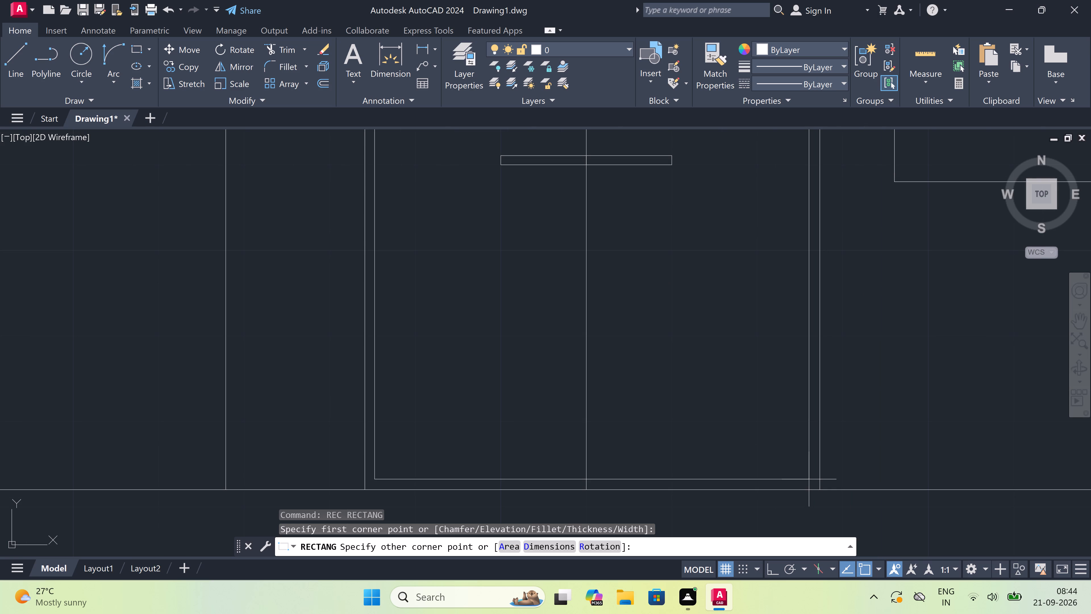
left_click(809, 479)
Draw an inner frame rectangle just inside the outline of the ground-floor window in the ELEVATION, with a similar narrow gap.
scroll(636, 395, "down", 3)
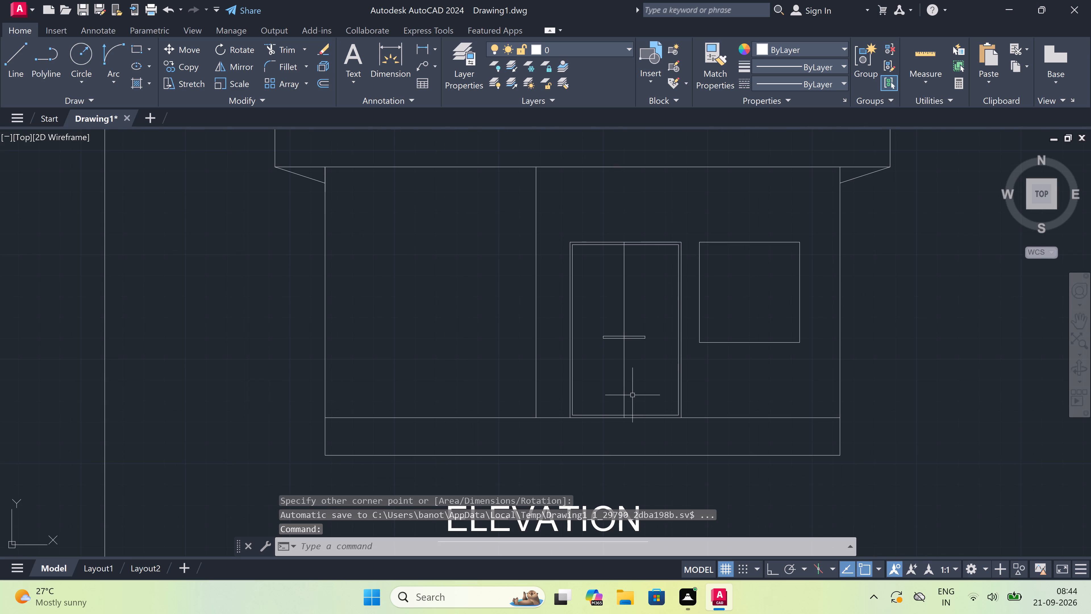
scroll(632, 395, "down", 1)
key("space")
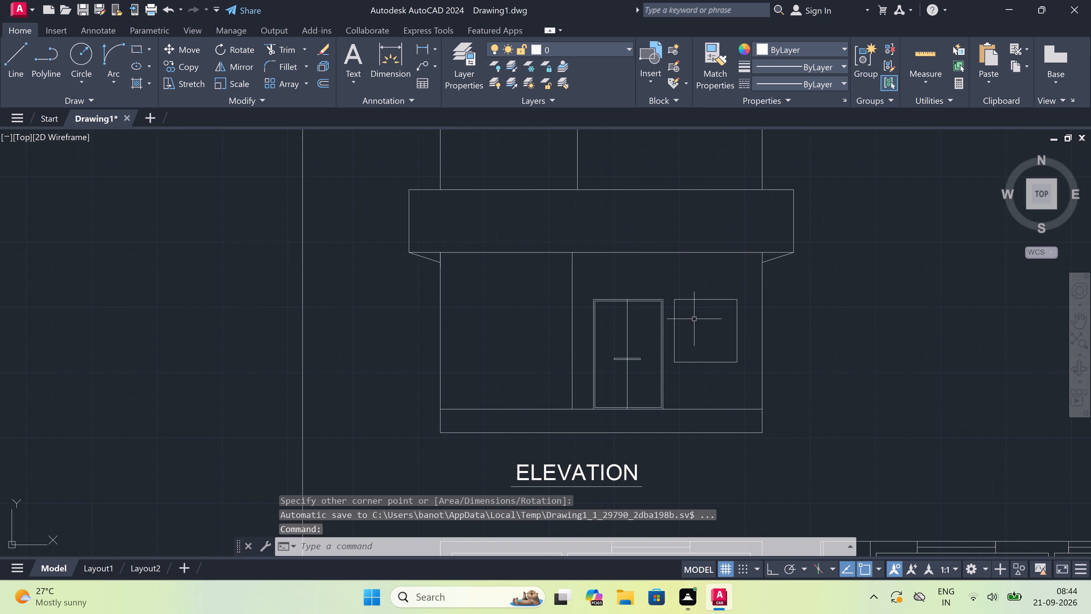
scroll(701, 300, "up", 1)
scroll(673, 303, "up", 3)
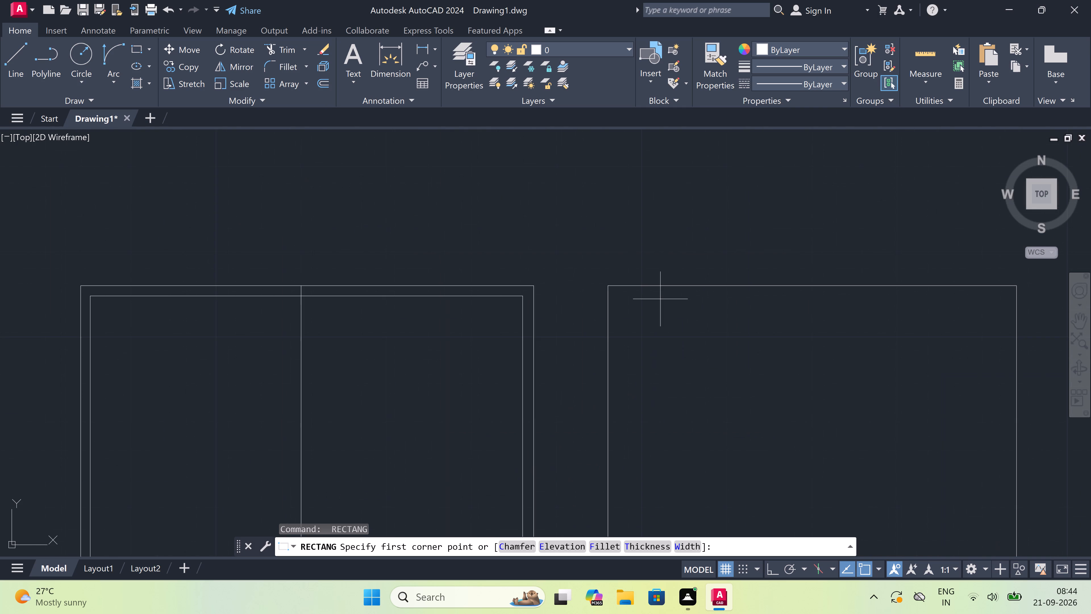
scroll(623, 298, "up", 2)
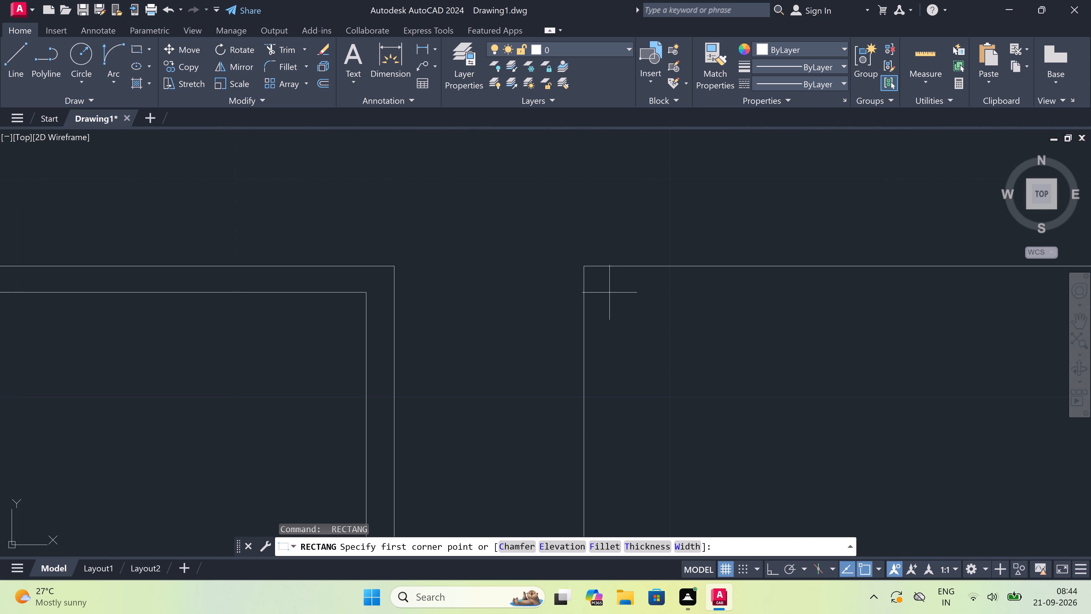
left_click(610, 290)
scroll(858, 385, "down", 5)
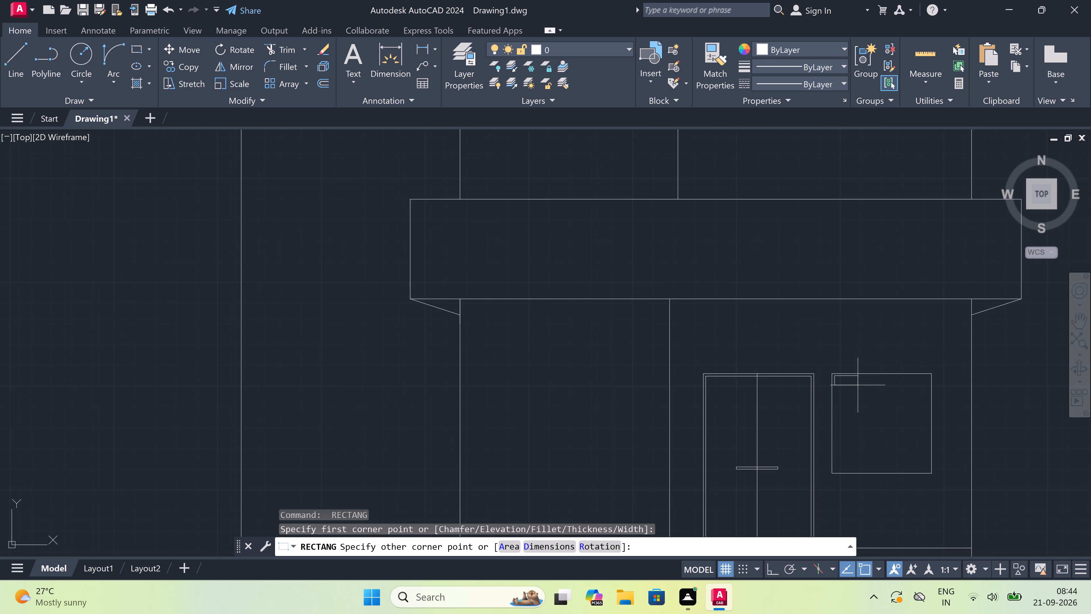
scroll(858, 385, "down", 1)
scroll(886, 426, "up", 4)
scroll(920, 450, "down", 2)
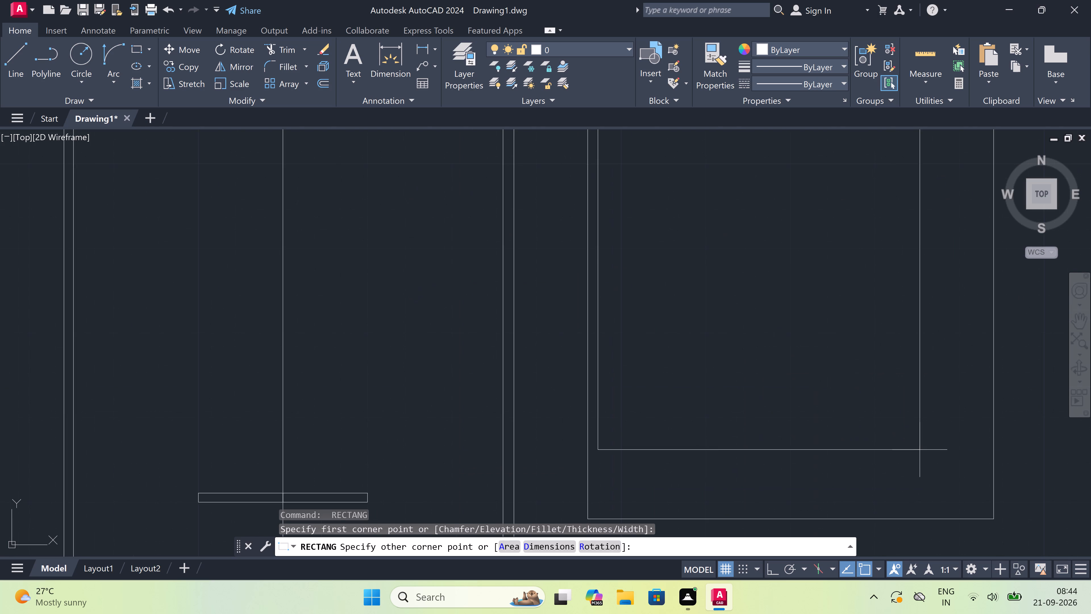
scroll(920, 450, "down", 1)
scroll(938, 462, "up", 3)
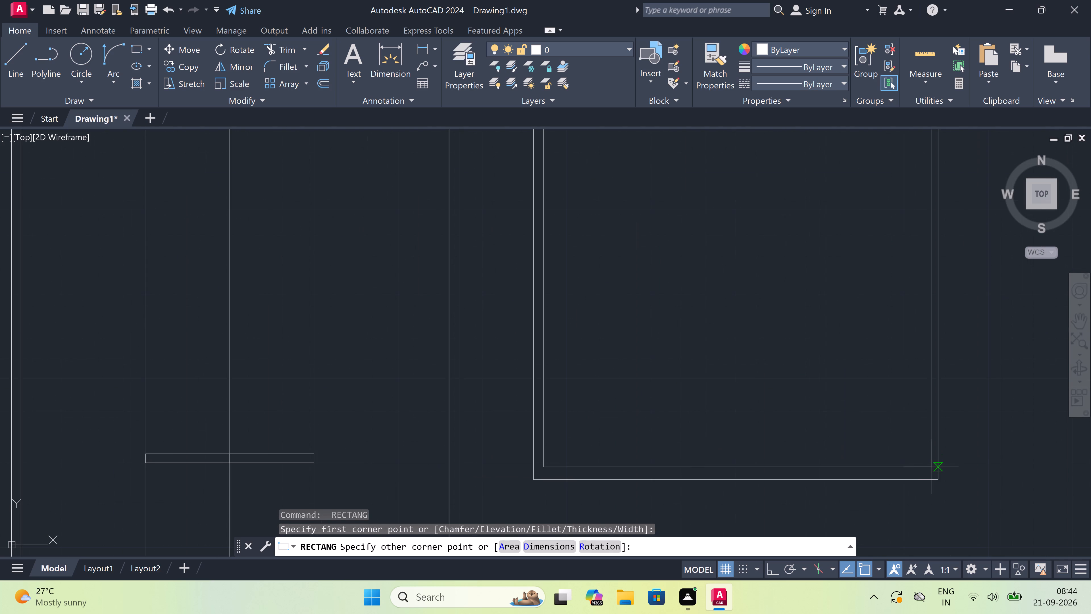
scroll(923, 468, "down", 1)
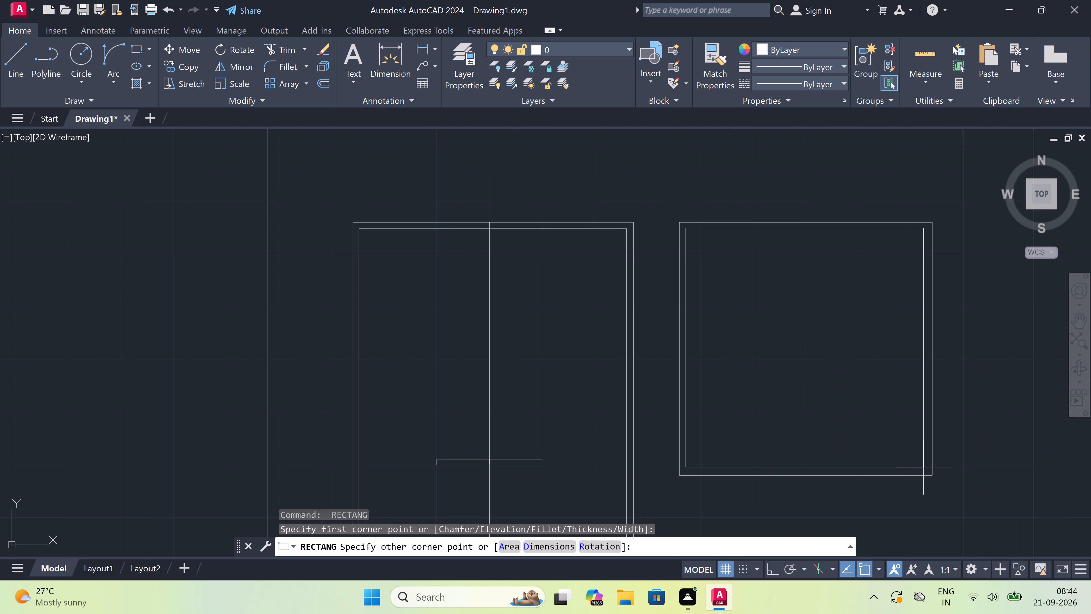
left_click(923, 467)
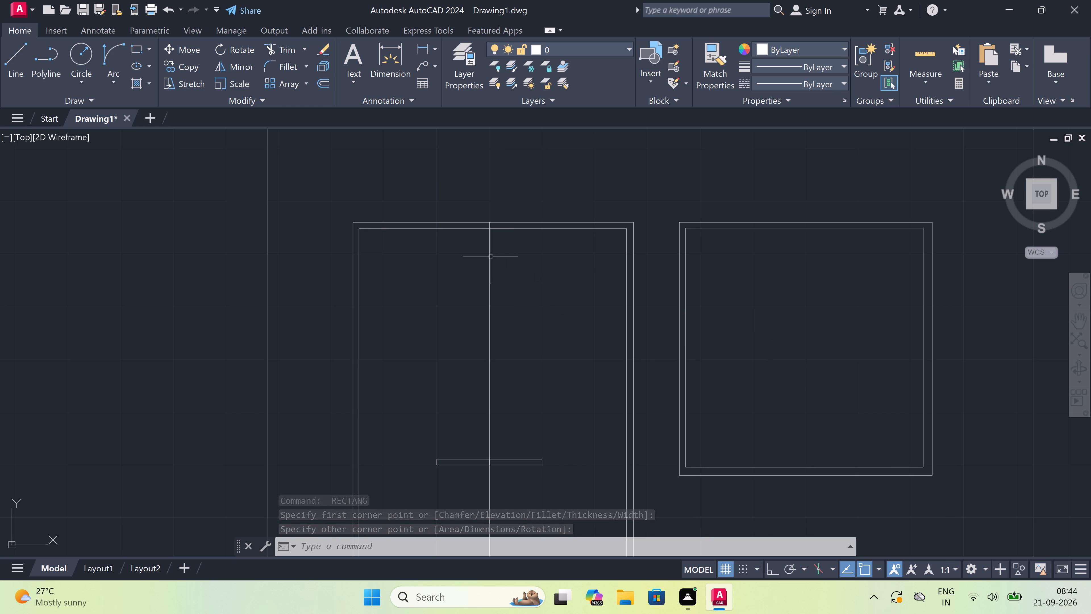
Trim the door's vertical centre line where it crosses the gap between inner and outer frames, at its top and bottom ends.
scroll(484, 229, "up", 3)
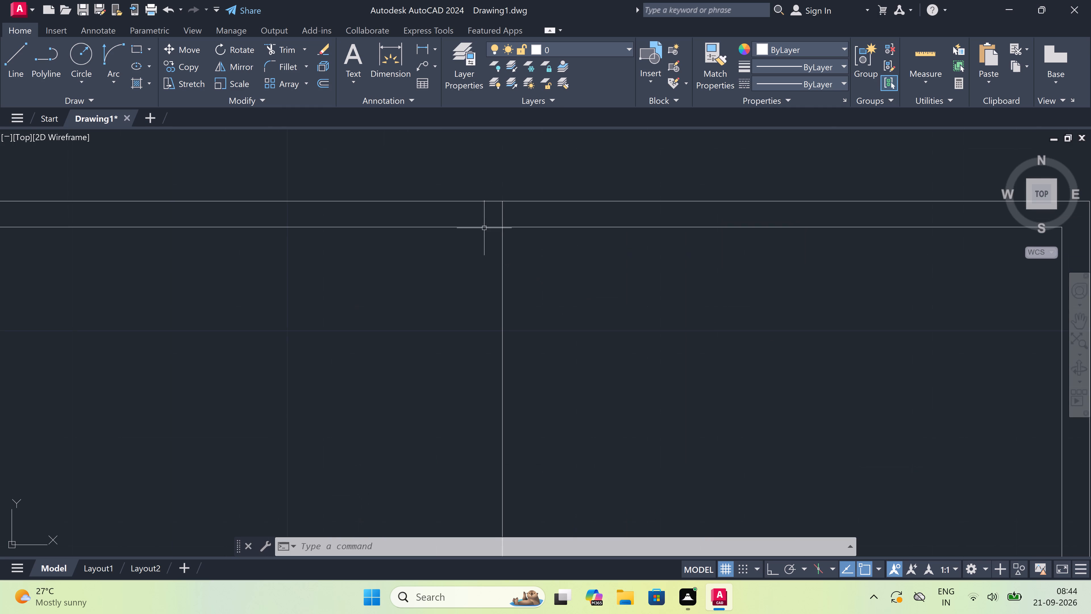
type("TR")
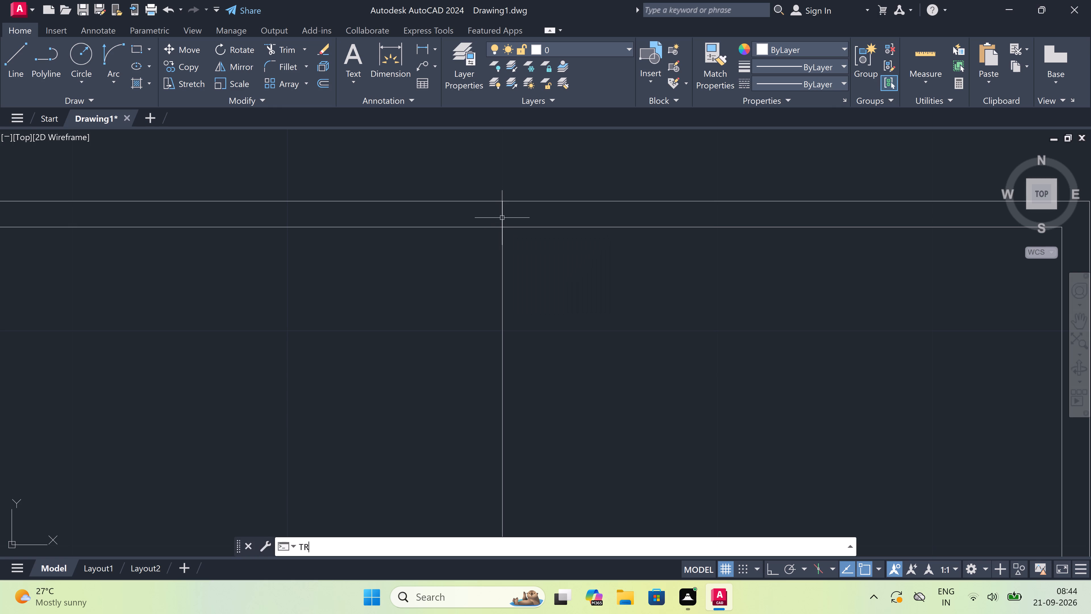
key("space")
left_click(502, 217)
scroll(502, 217, "down", 5)
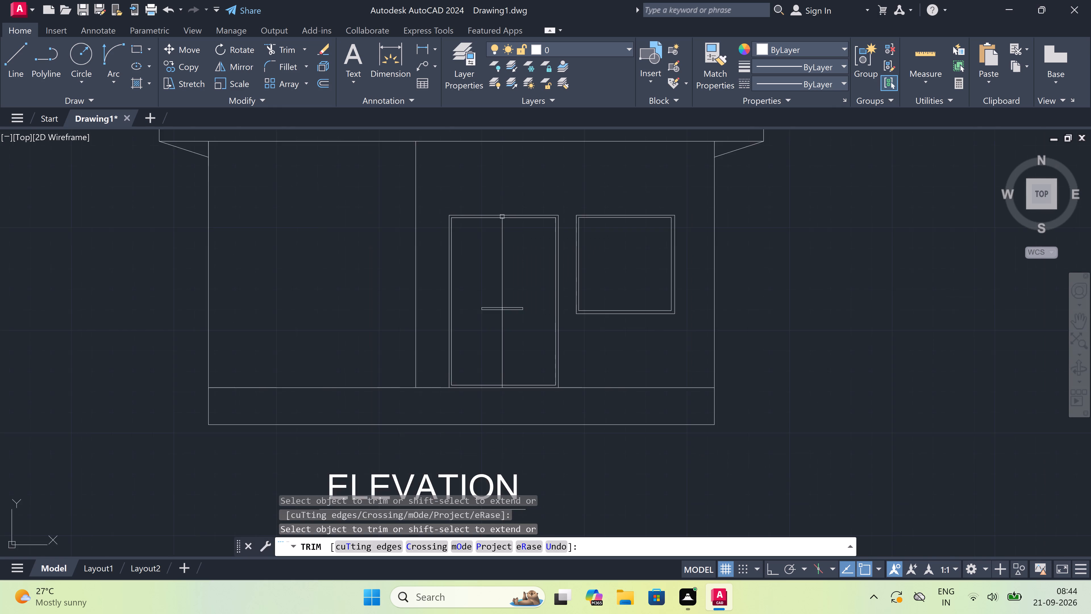
scroll(502, 217, "down", 1)
scroll(496, 330, "up", 3)
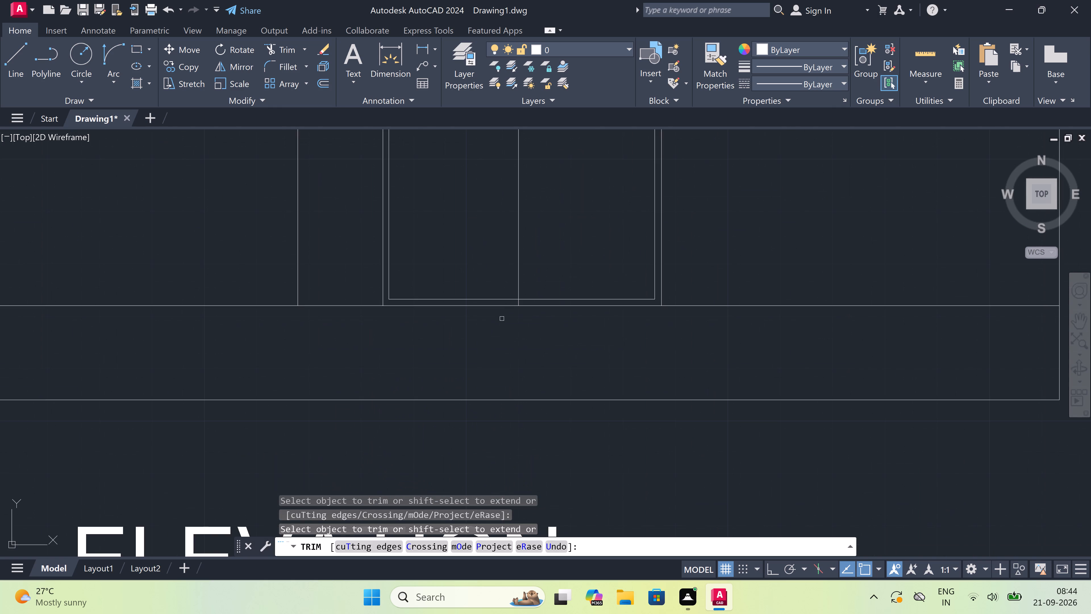
scroll(510, 306, "up", 3)
double_click(542, 293)
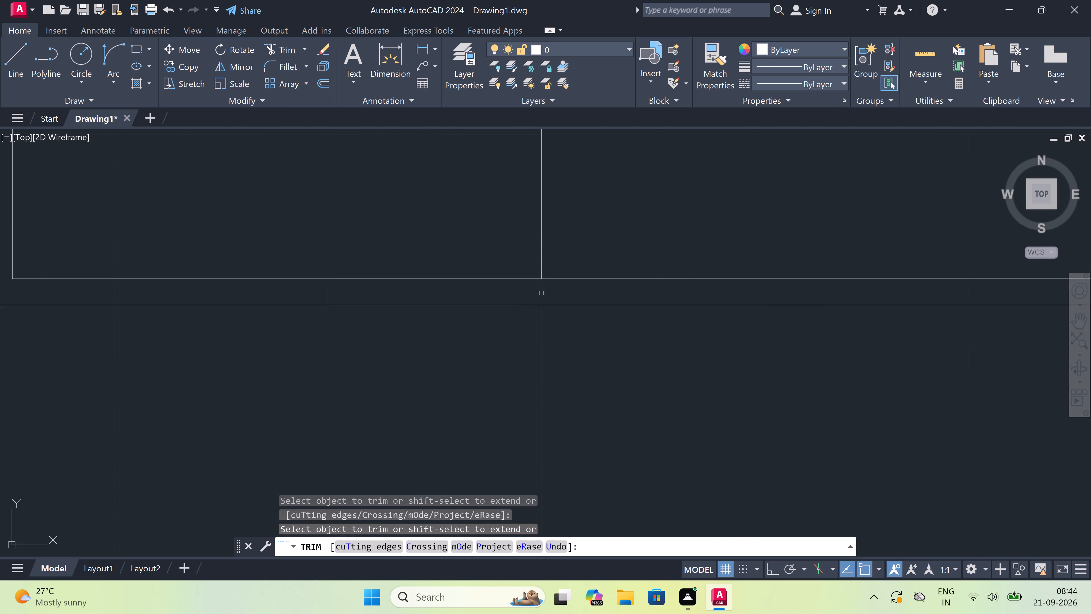
key("Escape")
Open the recent drawing GROUMD FLOOR PLAN-2 19-09-26.dwg alongside the current drawing.
scroll(524, 317, "down", 4)
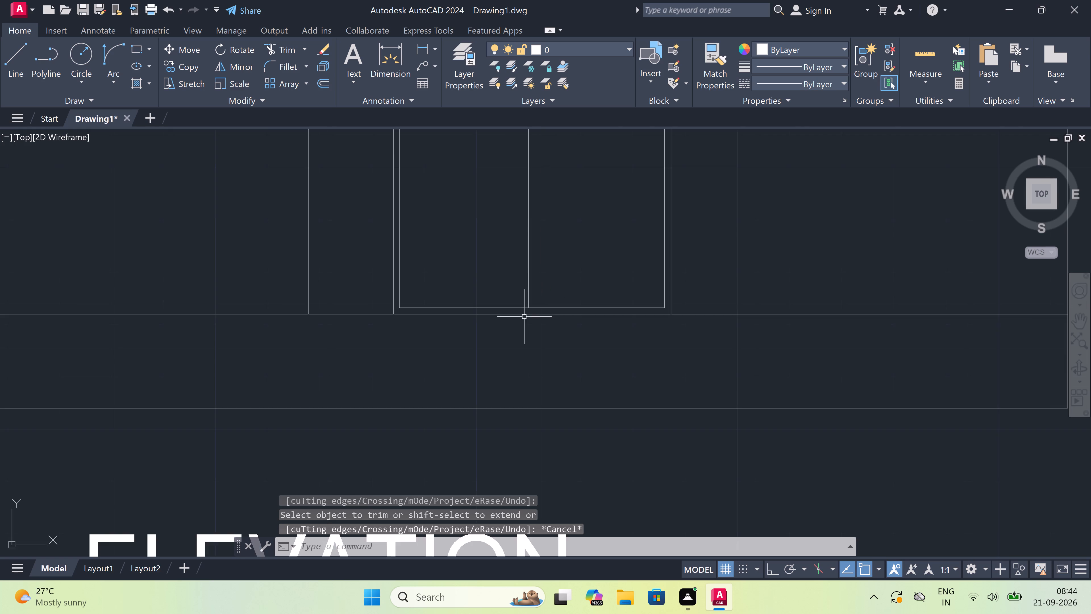
scroll(524, 317, "down", 5)
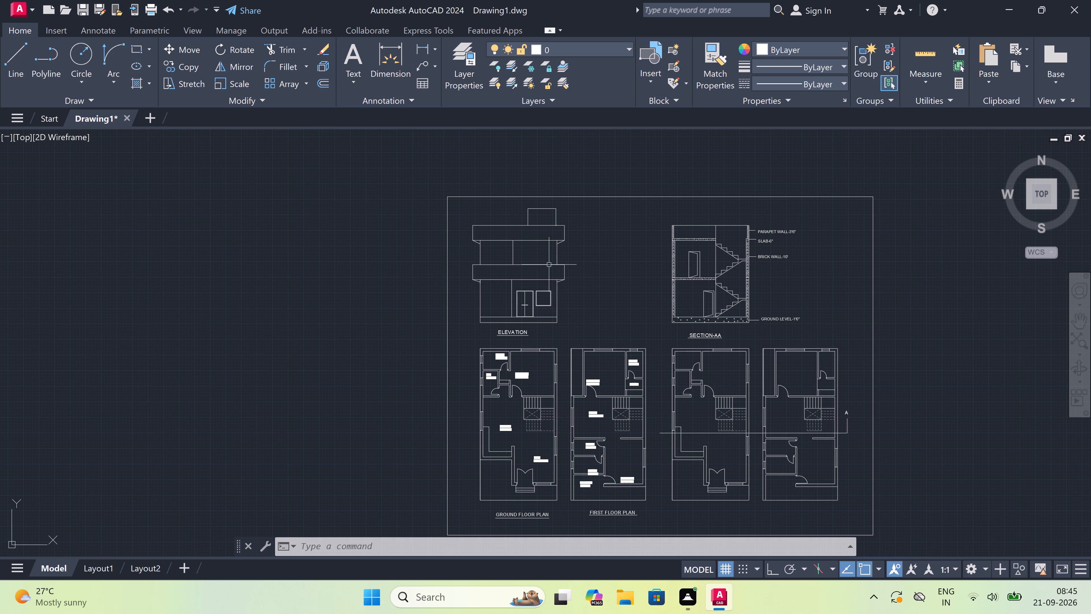
scroll(583, 401, "up", 1)
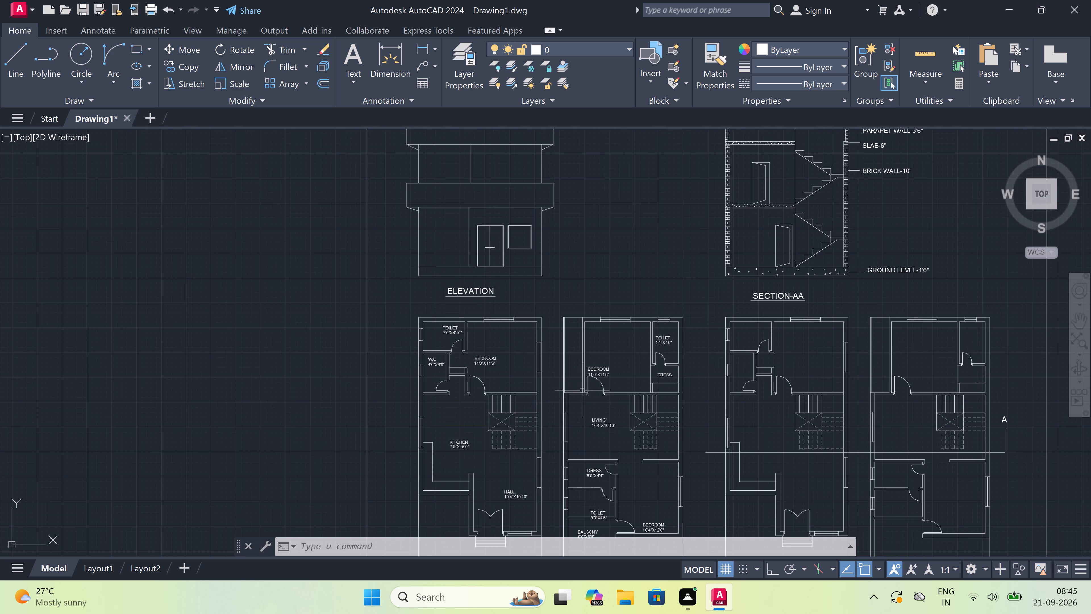
left_click(19, 5)
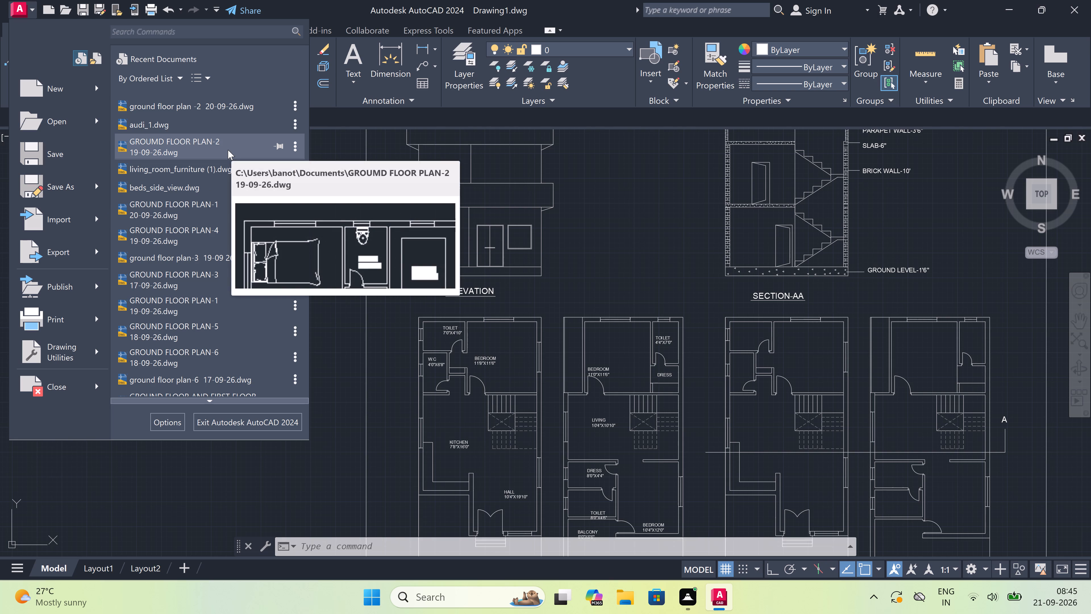
double_click(228, 150)
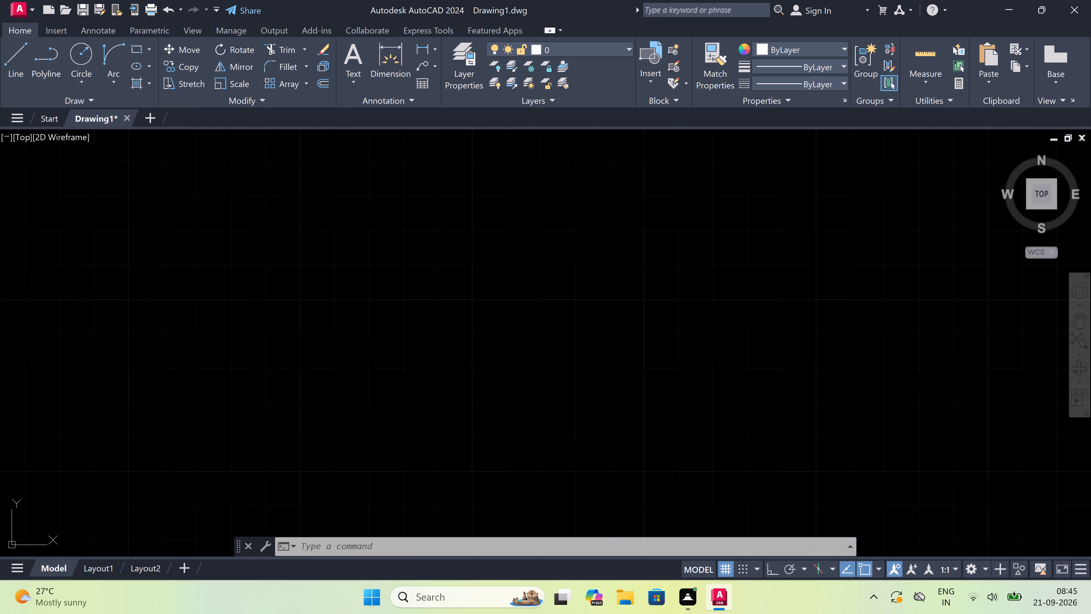
Copy the upper bedroom's bed, the adjoining toilet's WC, the dining table set and the parked car from the ground floor plan to the clipboard.
scroll(467, 287, "down", 2)
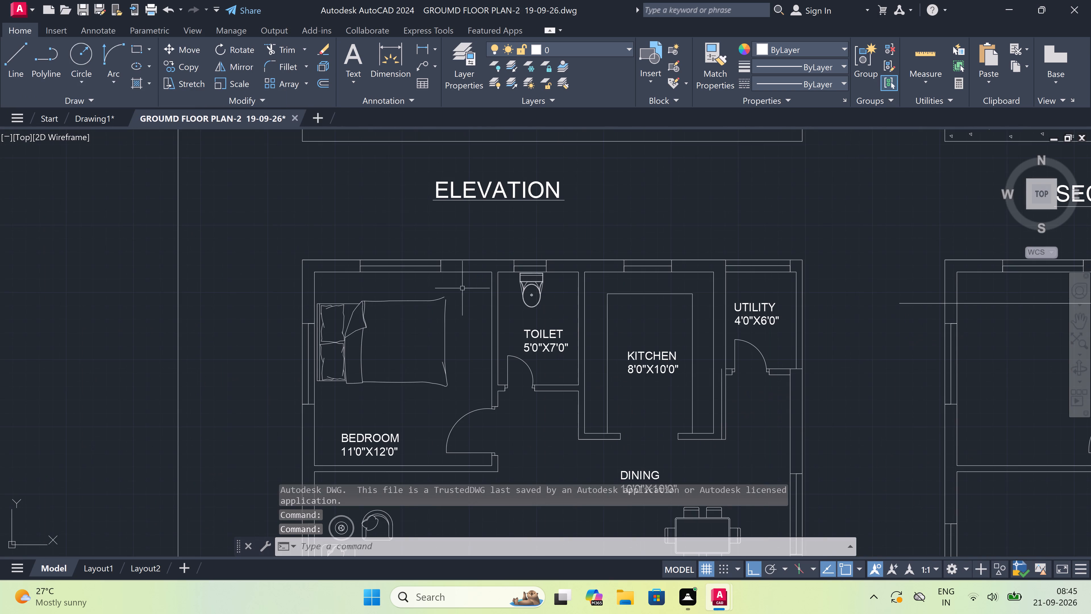
scroll(445, 301, "up", 2)
scroll(473, 267, "down", 1)
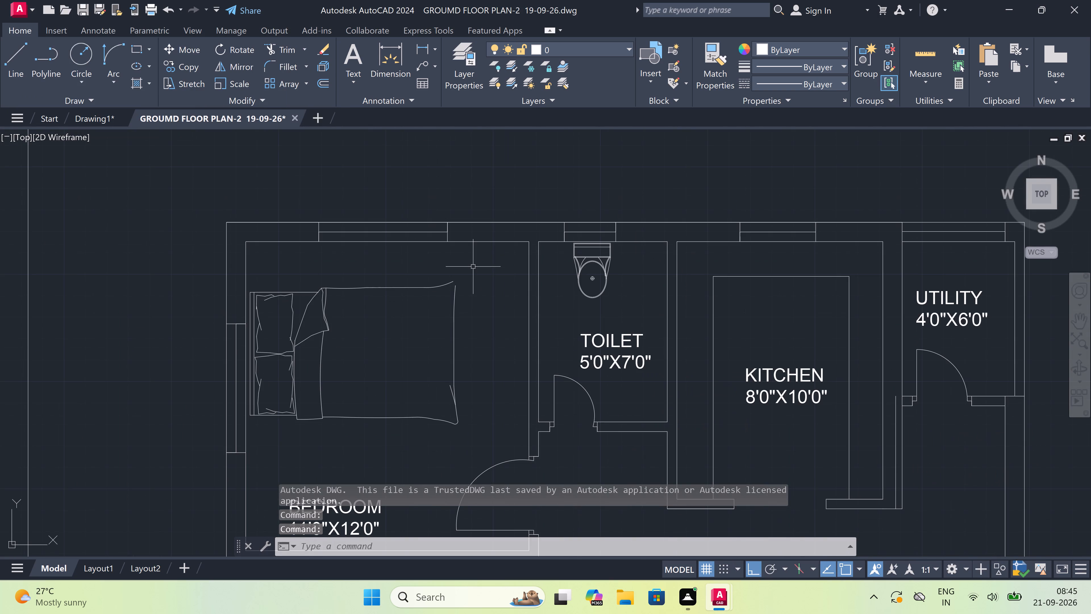
left_click_drag(474, 267, 474, 269)
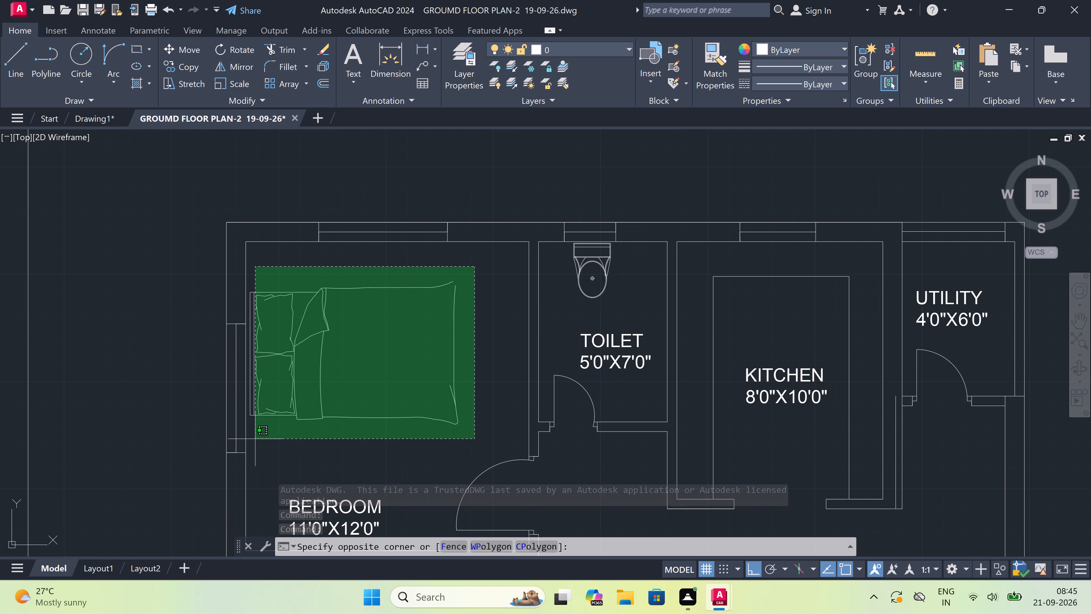
left_click(247, 432)
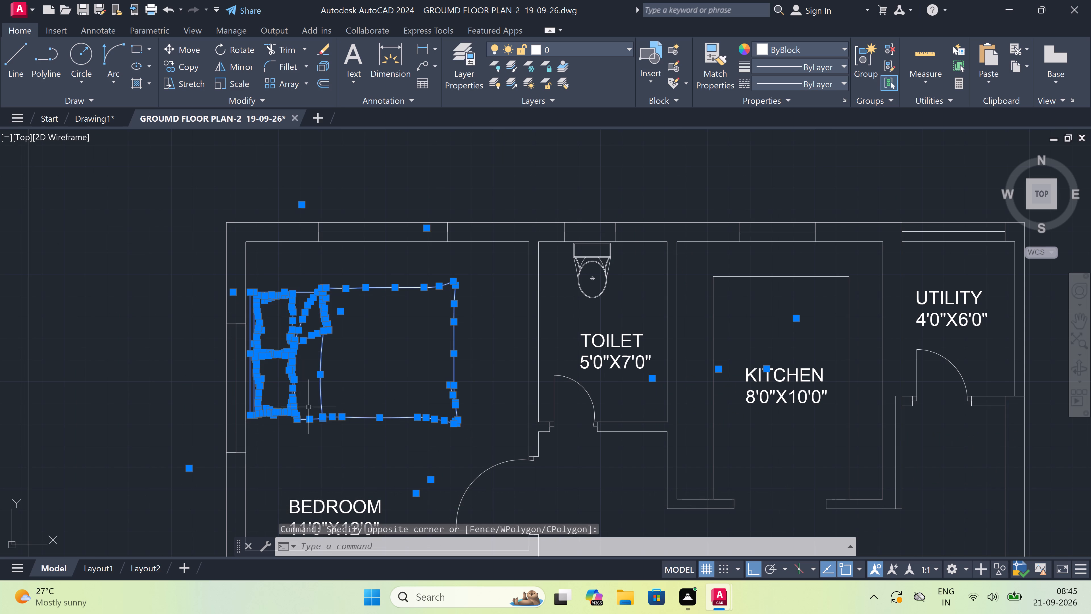
scroll(598, 247, "up", 2)
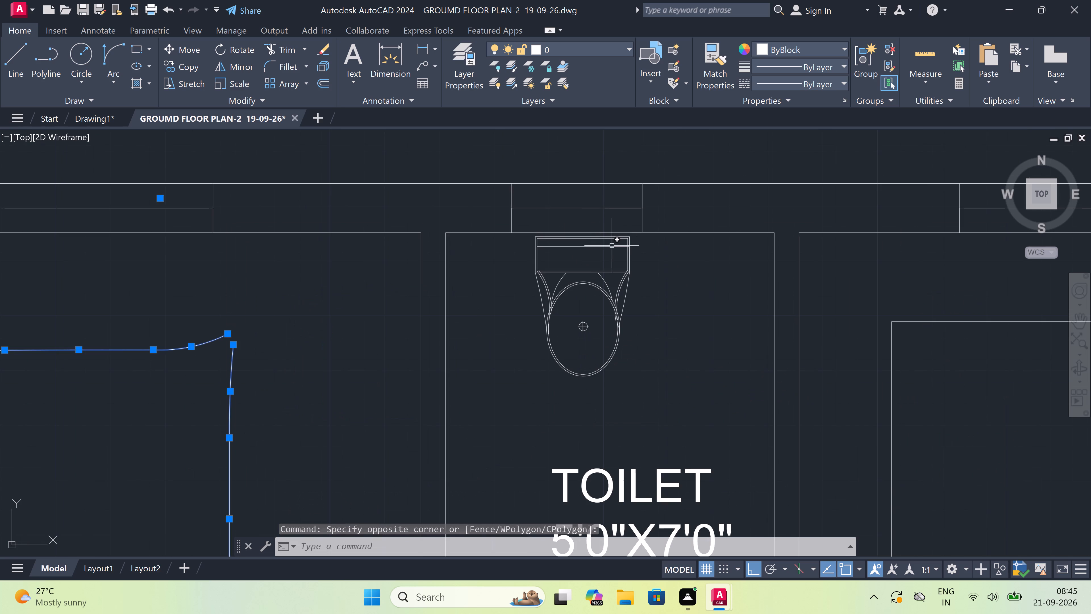
left_click(629, 244)
scroll(549, 282, "down", 3)
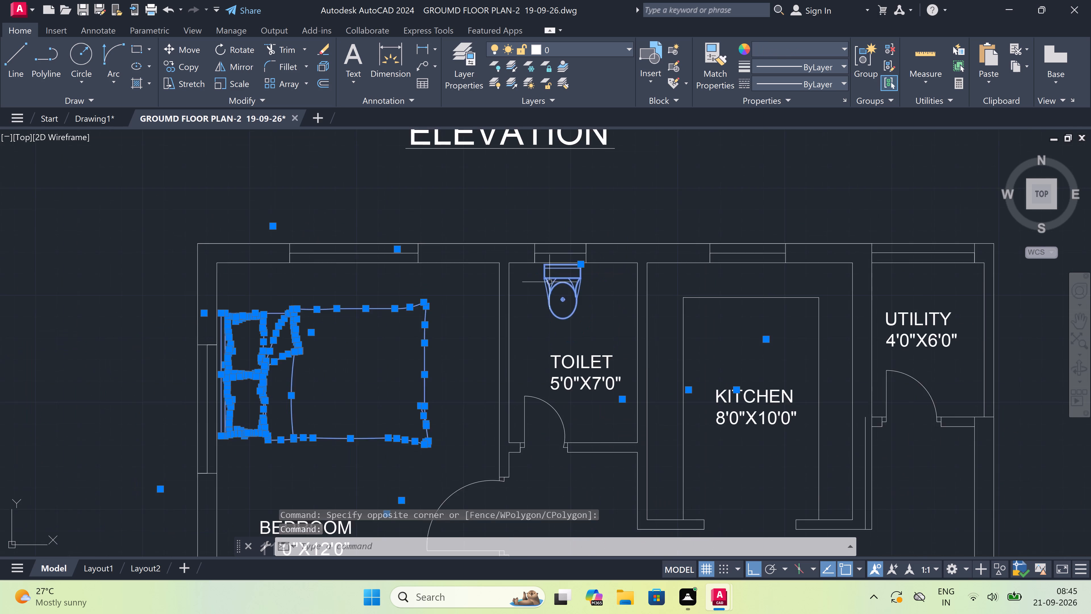
scroll(549, 280, "down", 4)
scroll(545, 316, "up", 3)
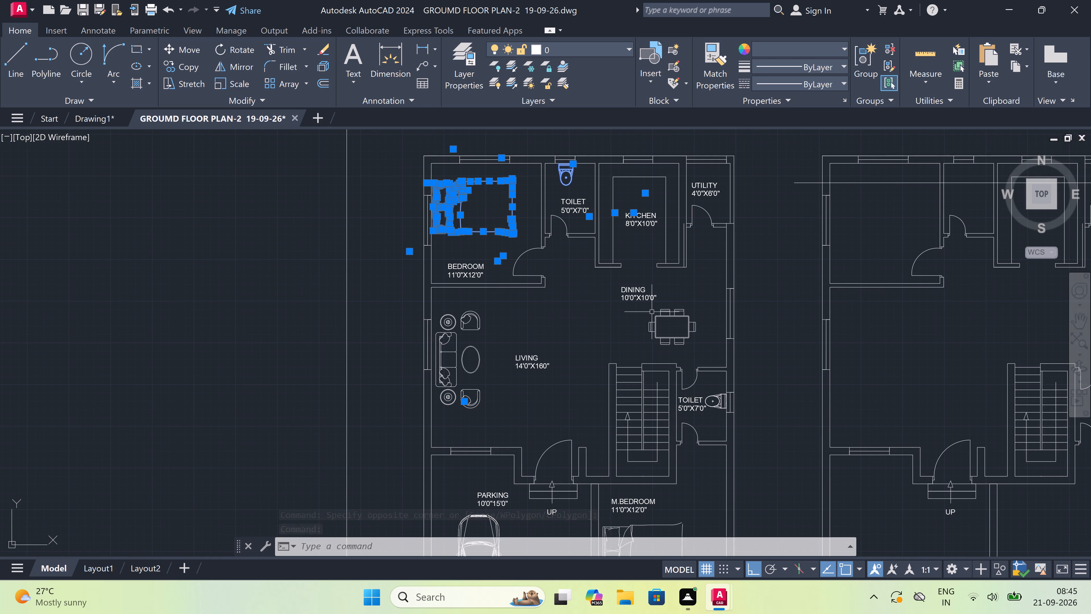
scroll(655, 314, "up", 2)
scroll(656, 314, "down", 2)
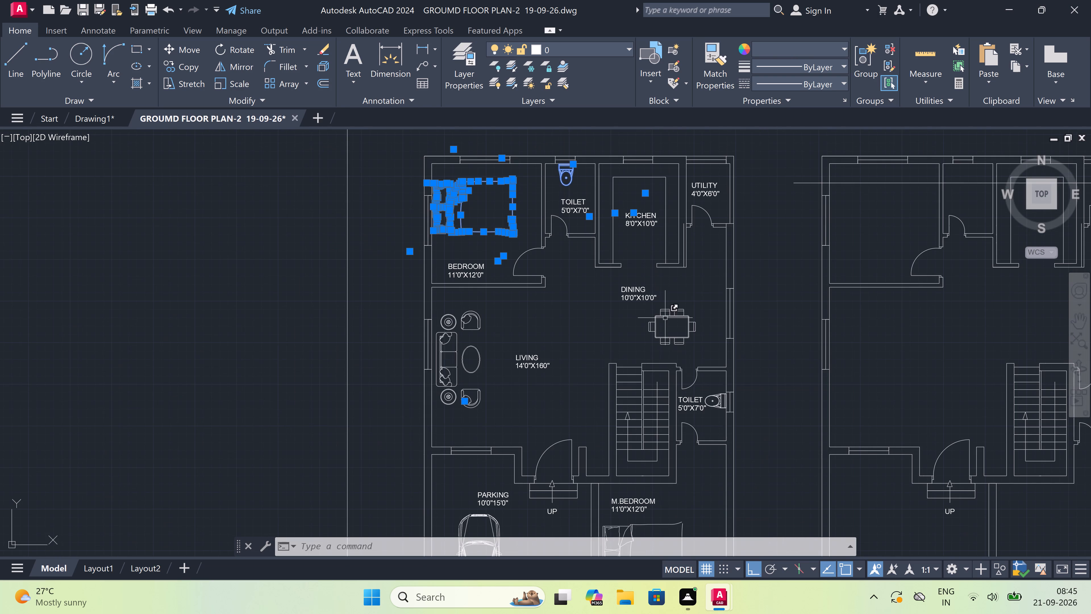
scroll(677, 333, "up", 2)
scroll(727, 286, "up", 2)
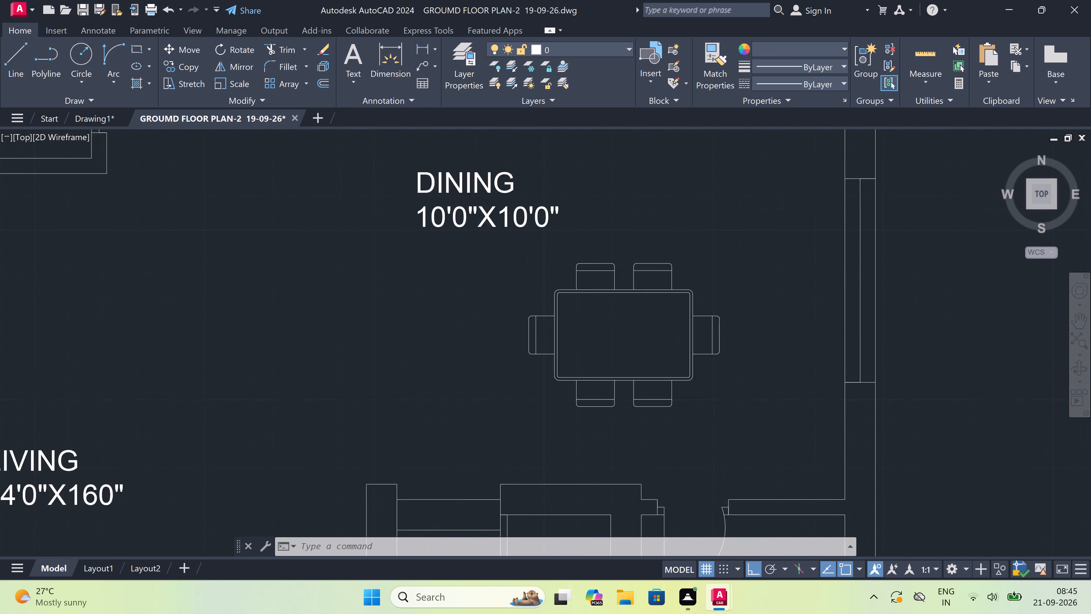
left_click(755, 241)
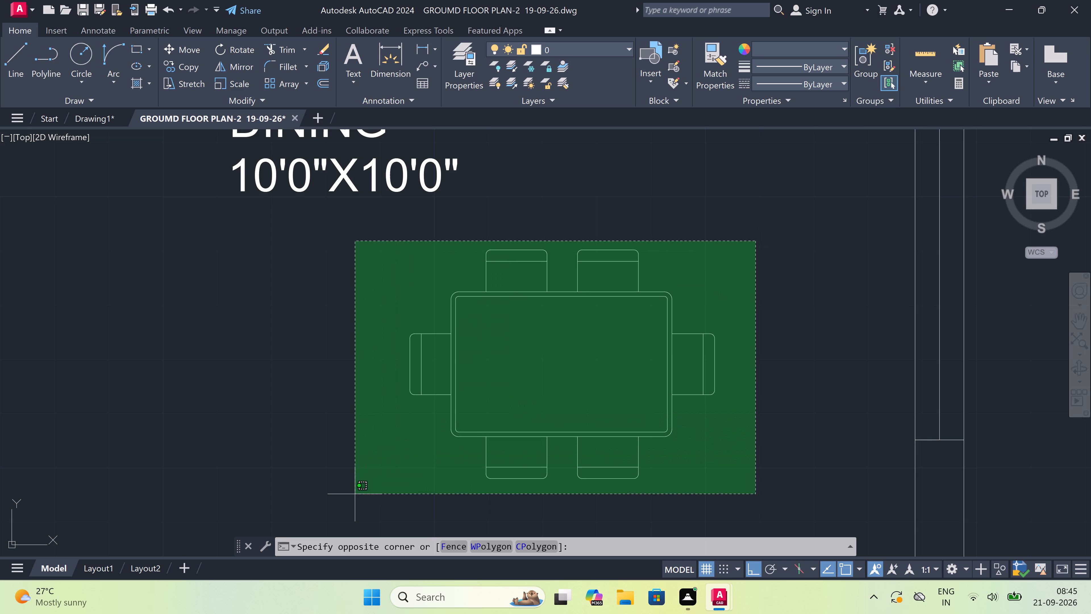
left_click(354, 494)
scroll(426, 343, "down", 4)
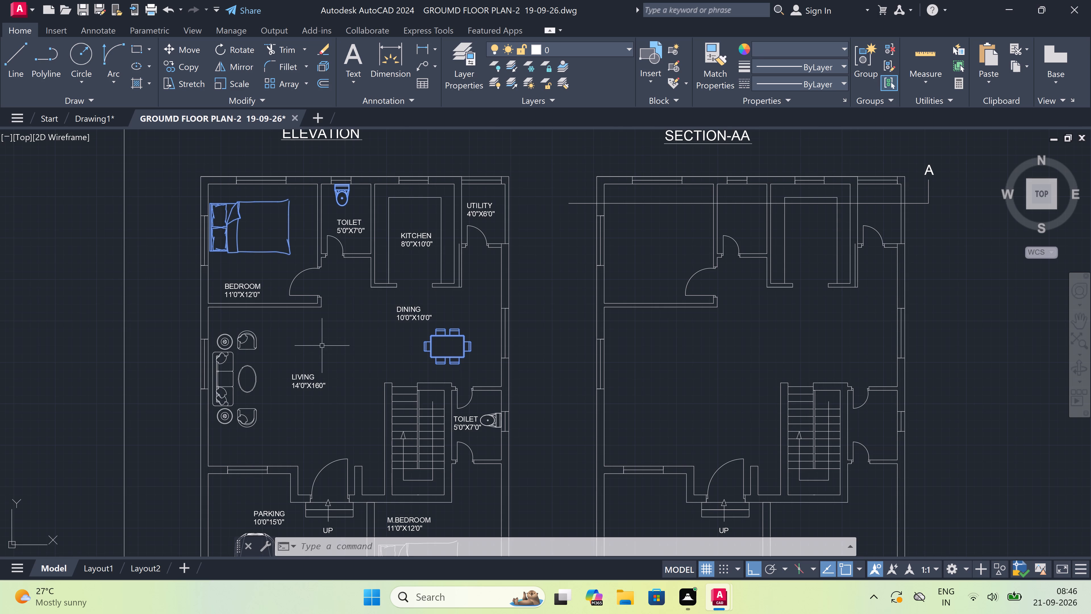
scroll(410, 270, "down", 1)
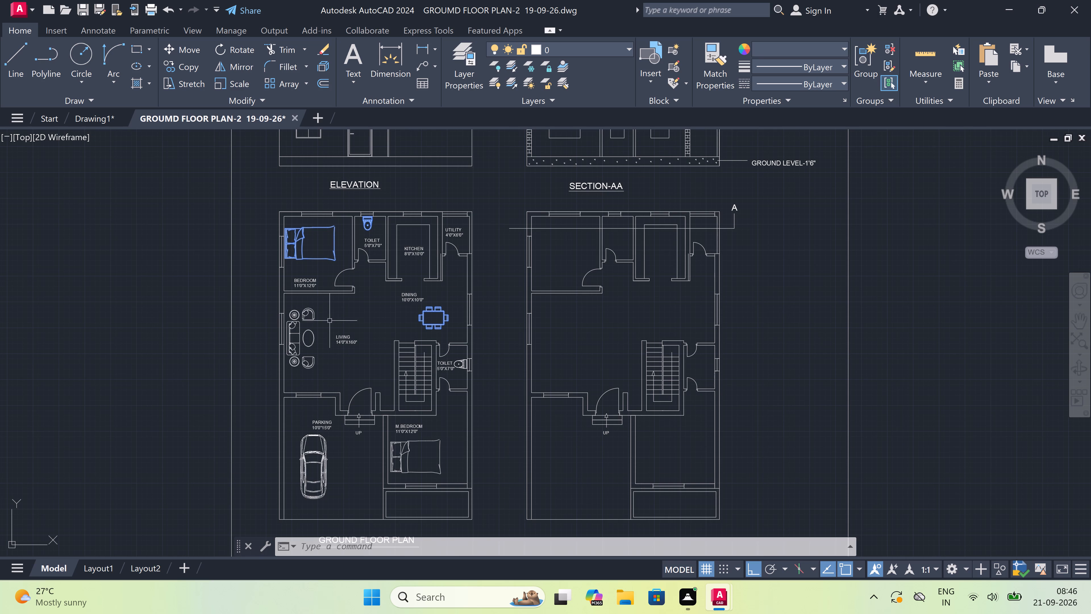
scroll(345, 403, "down", 2)
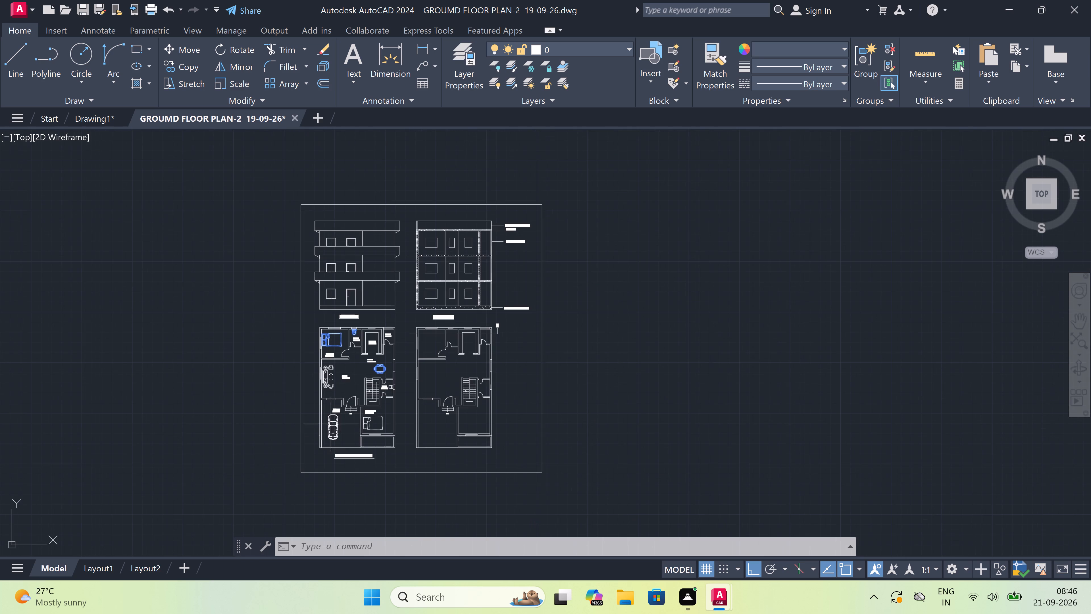
scroll(306, 436, "up", 3)
scroll(380, 402, "up", 1)
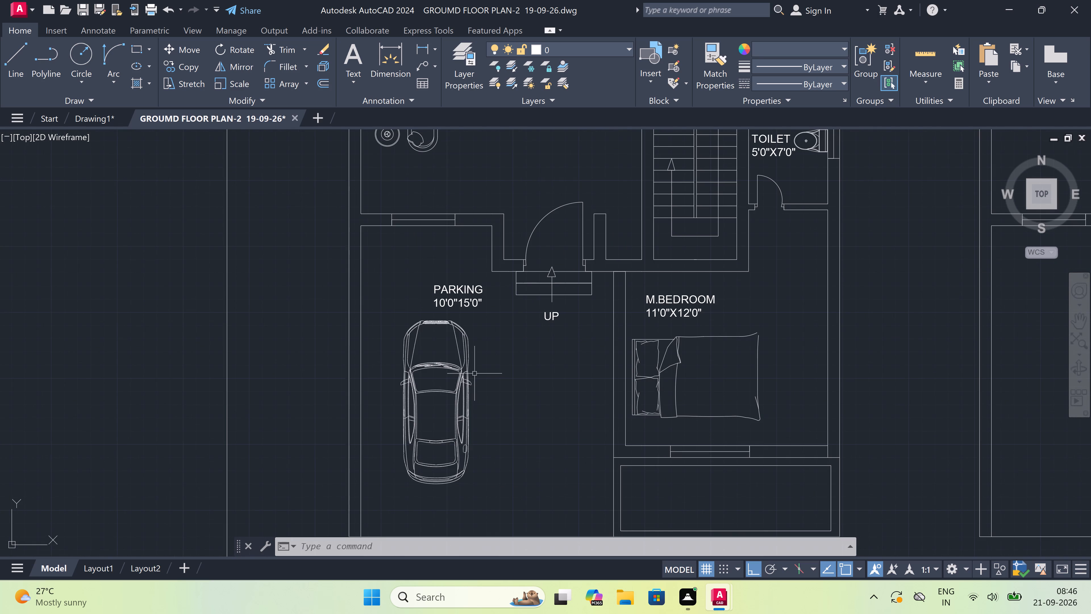
left_click_drag(499, 315, 496, 320)
scroll(407, 440, "down", 1)
scroll(391, 472, "up", 2)
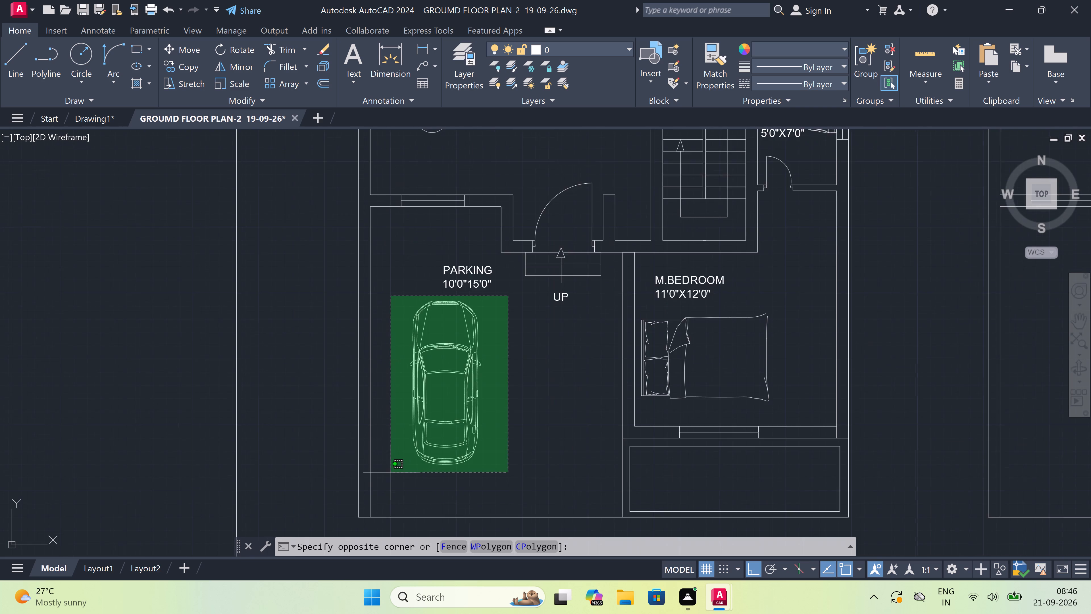
left_click(394, 470)
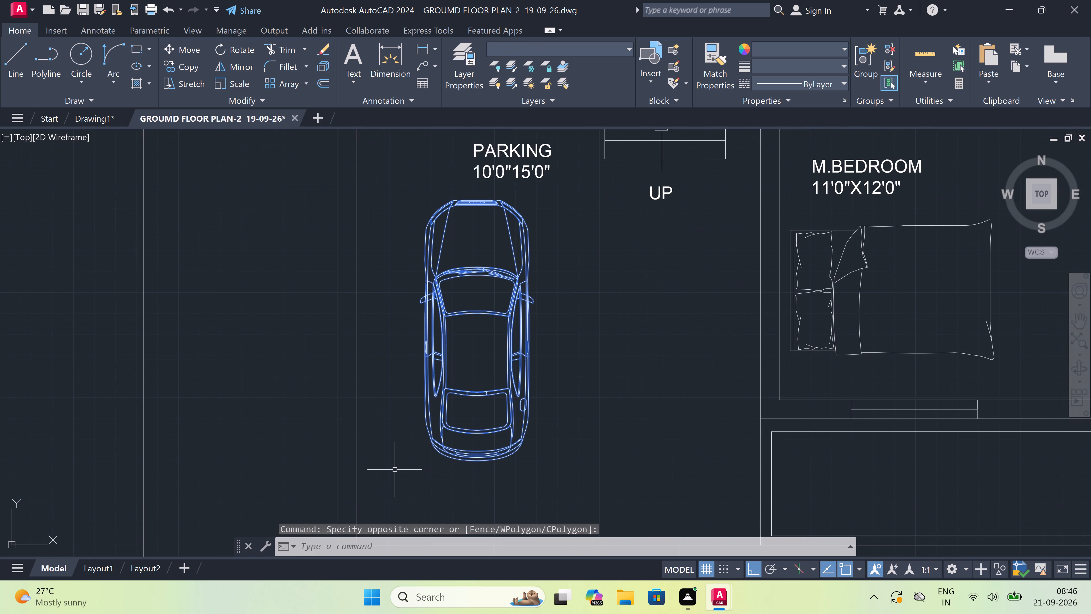
key("ctrl+c")
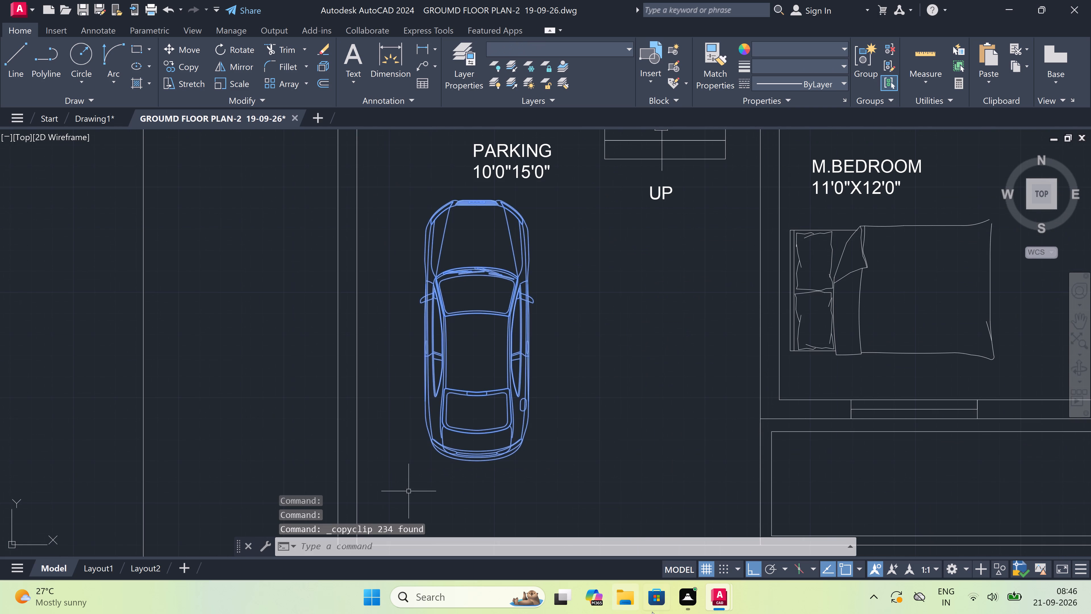
Switch to Drawing1 and paste the copied furniture and car in the empty space outside the sheet border, beside the GROUND FLOOR PLAN.
left_click(674, 530)
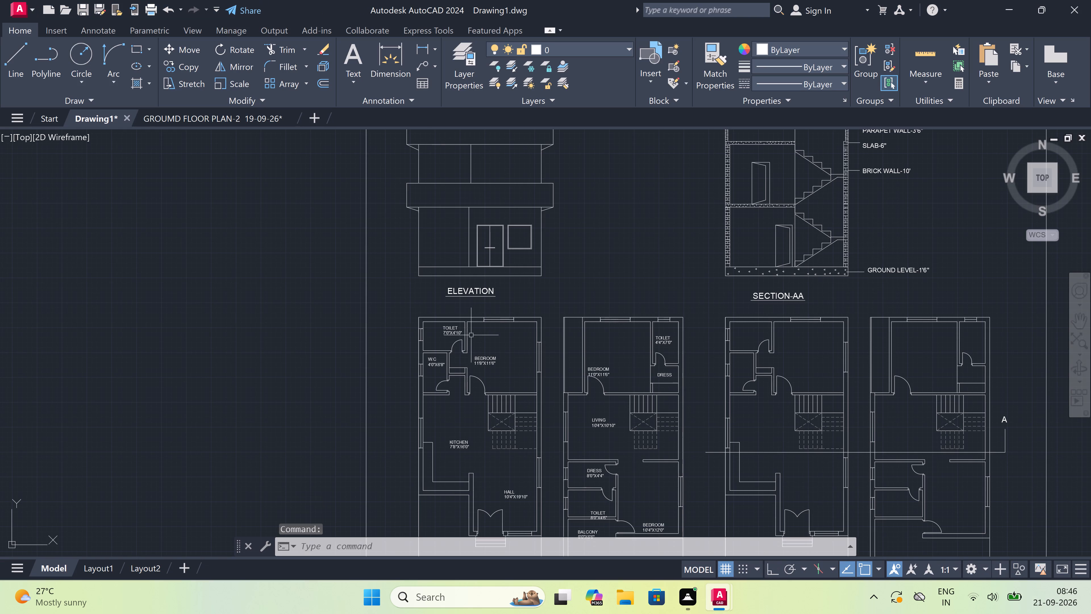
key("ctrl+v")
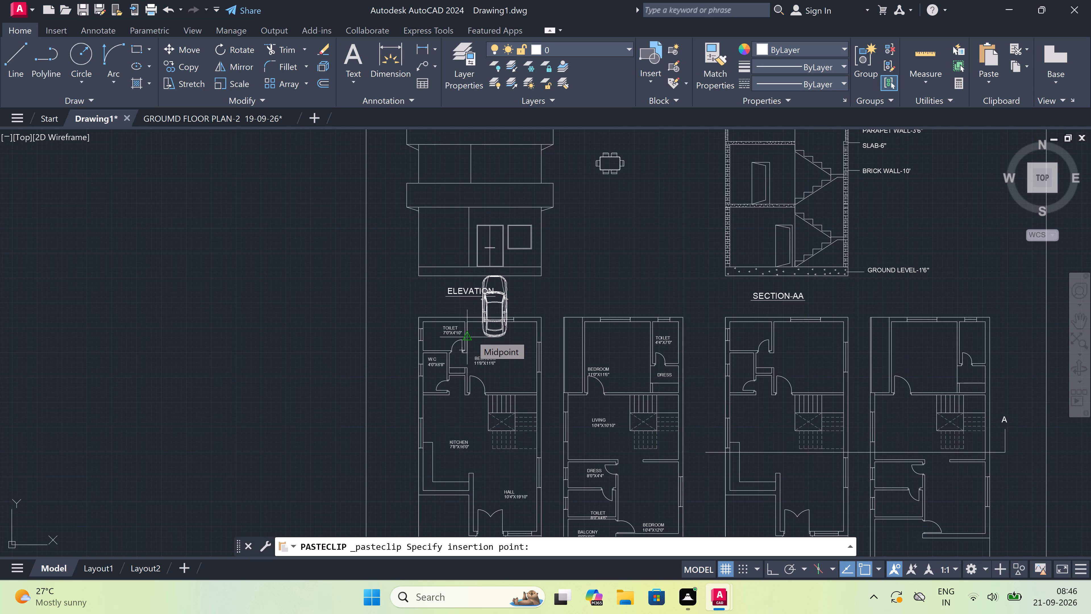
scroll(471, 335, "down", 2)
scroll(357, 437, "up", 2)
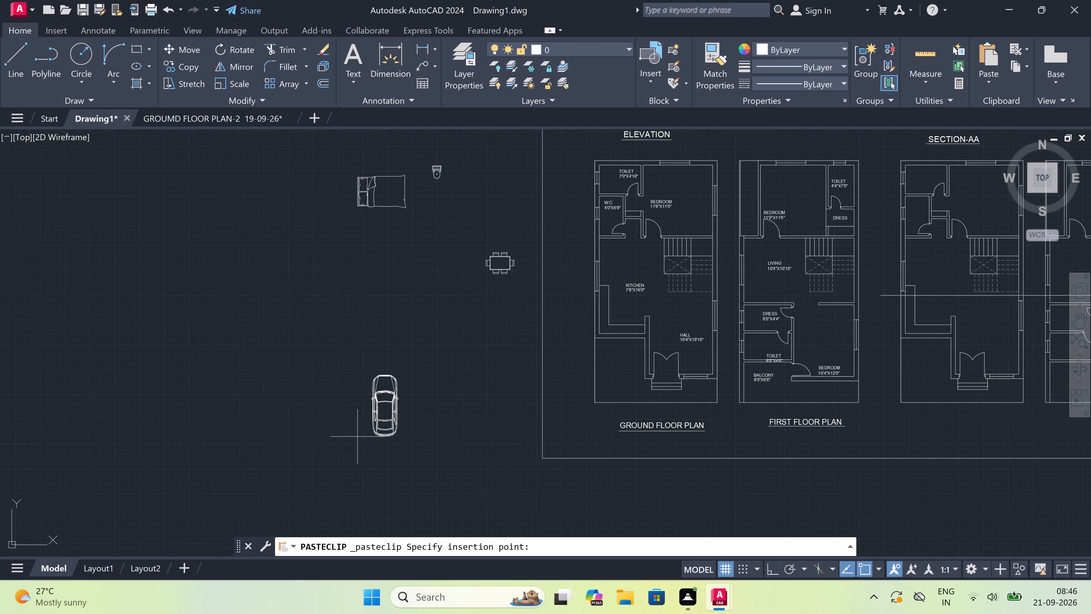
left_click(367, 456)
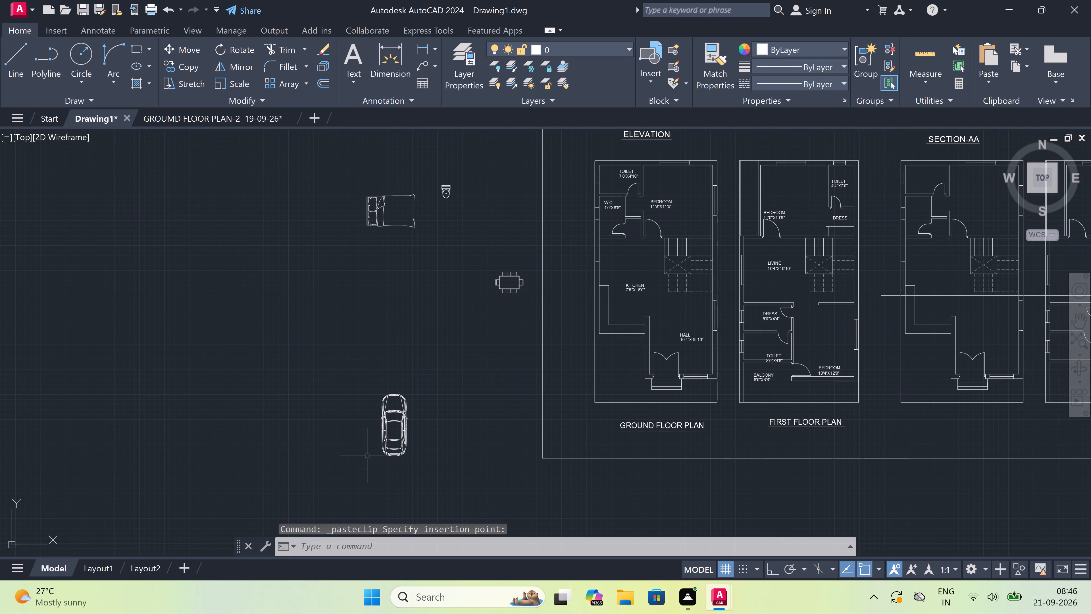
Move the pasted dining table set into the GROUND FLOOR PLAN's kitchen, just above the KITCHEN label.
scroll(509, 275, "up", 1)
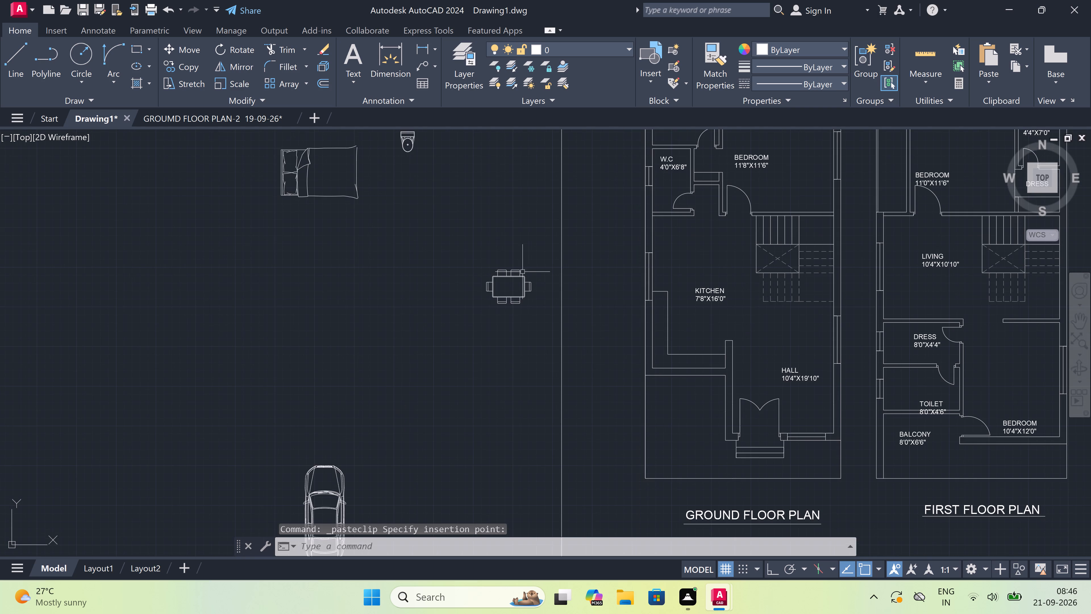
left_click_drag(542, 262, 542, 267)
left_click(455, 342)
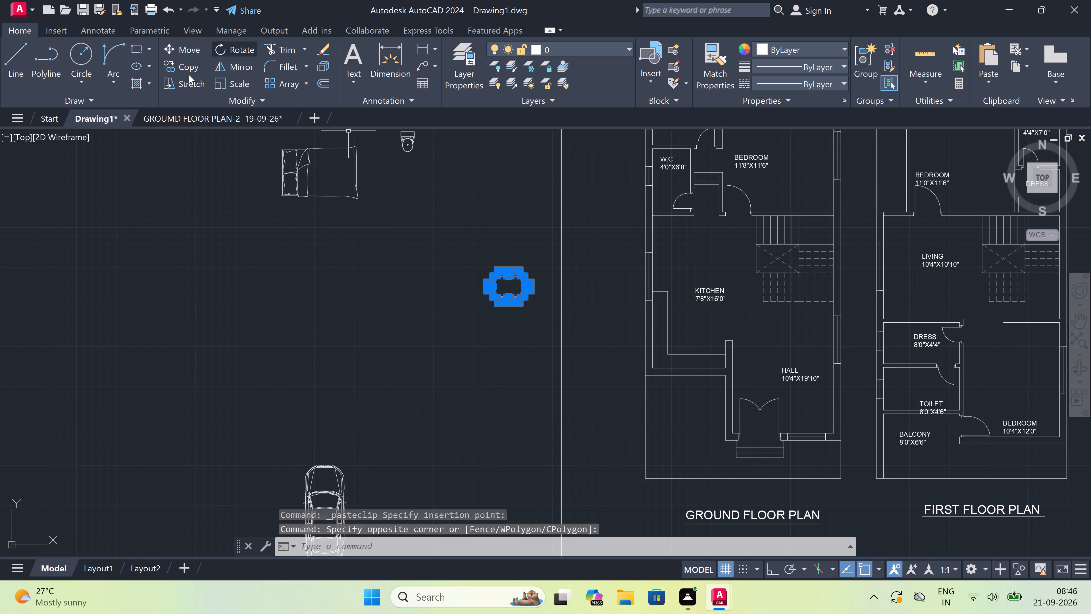
left_click(184, 47)
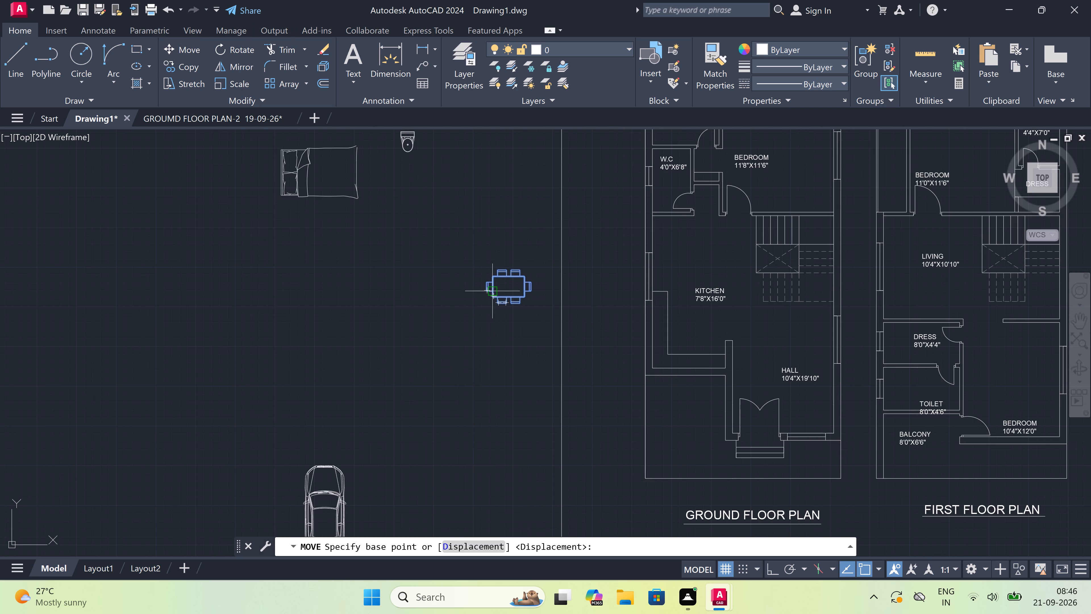
left_click_drag(505, 287, 512, 283)
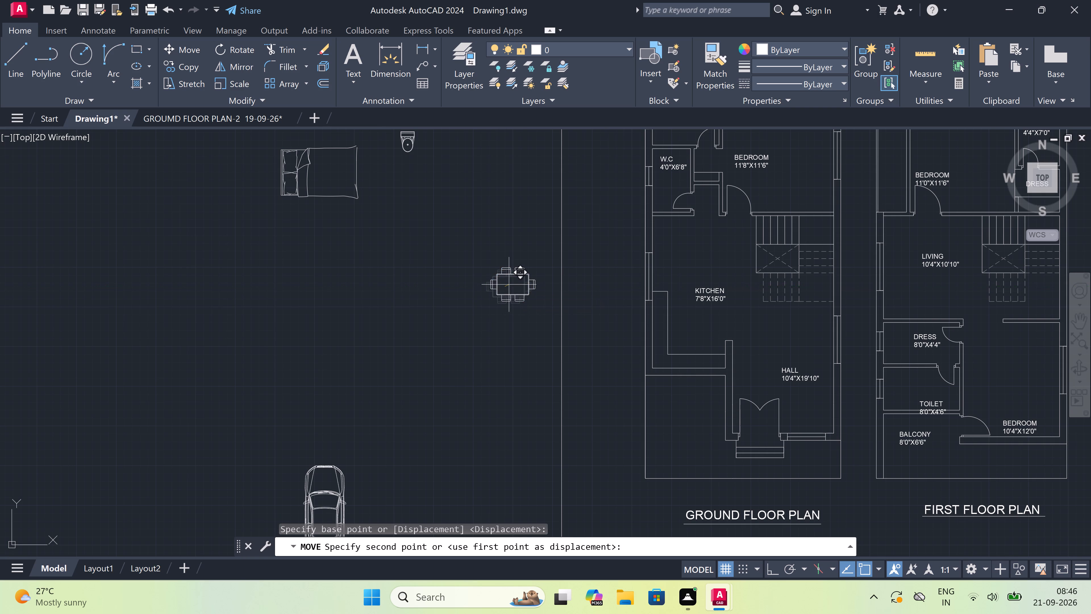
scroll(677, 237, "up", 3)
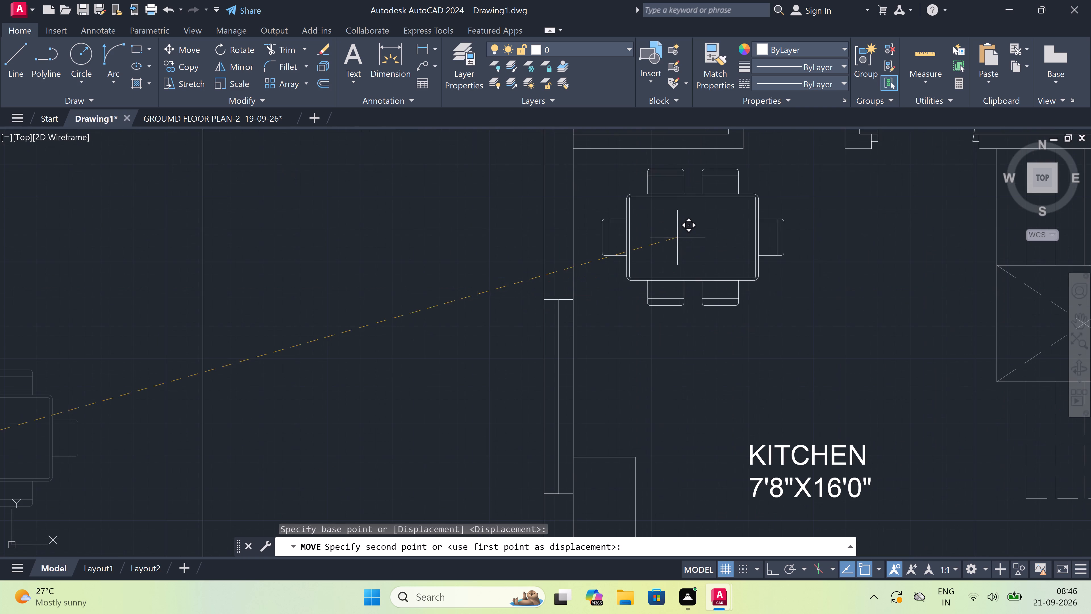
left_click(673, 267)
scroll(664, 267, "down", 5)
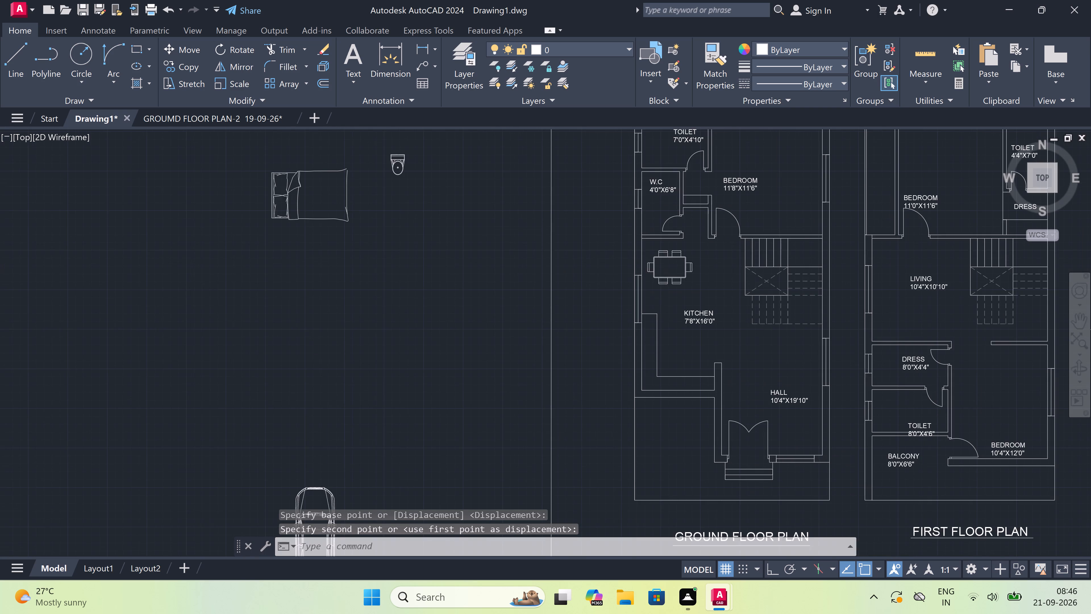
Rotate the pasted WC a quarter turn counter-clockwise about its centre, with Ortho on, so its tank faces left.
scroll(563, 188, "up", 2)
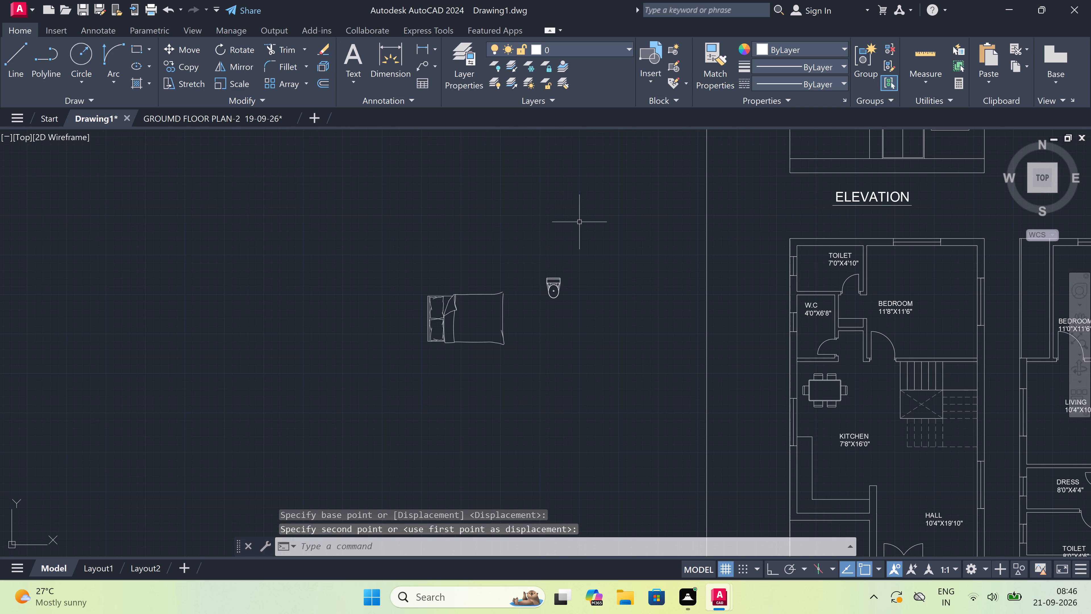
scroll(588, 231, "up", 2)
scroll(587, 249, "down", 2)
scroll(587, 267, "up", 1)
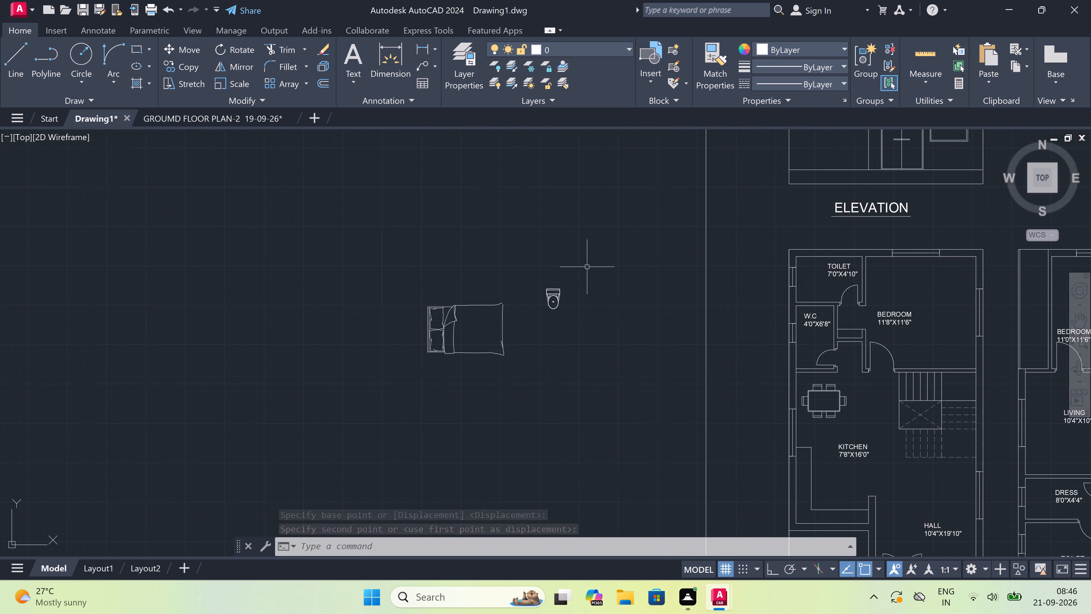
left_click_drag(586, 267, 584, 272)
left_click(508, 372)
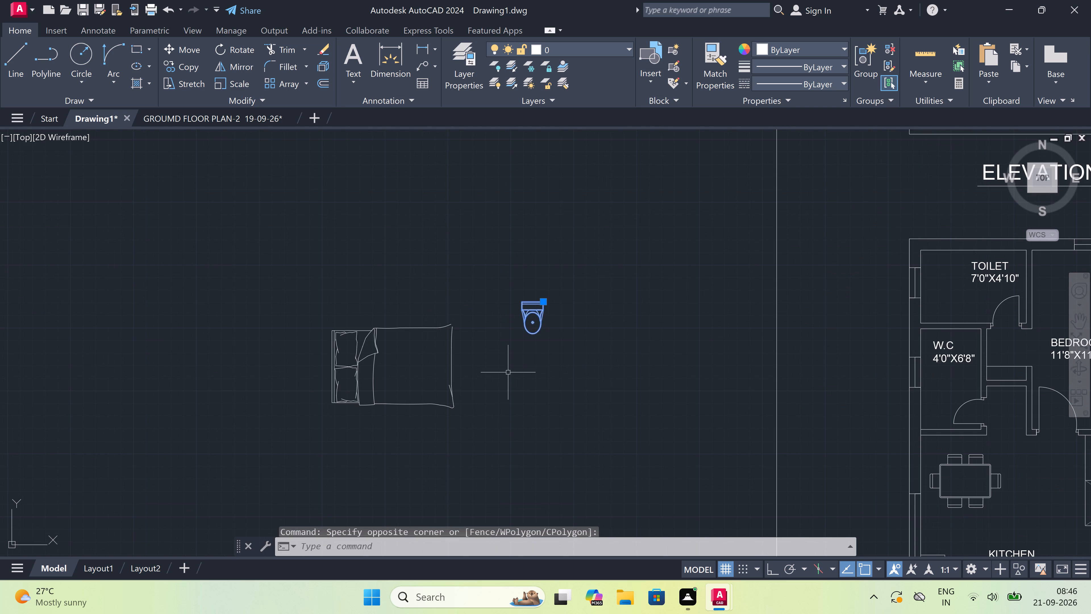
left_click(243, 48)
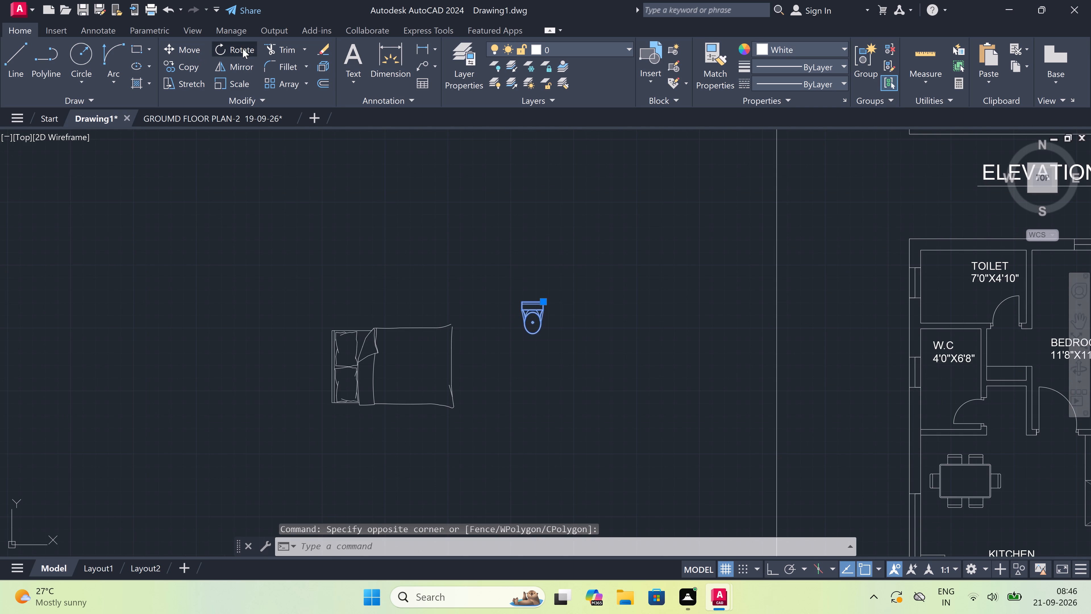
left_click(531, 318)
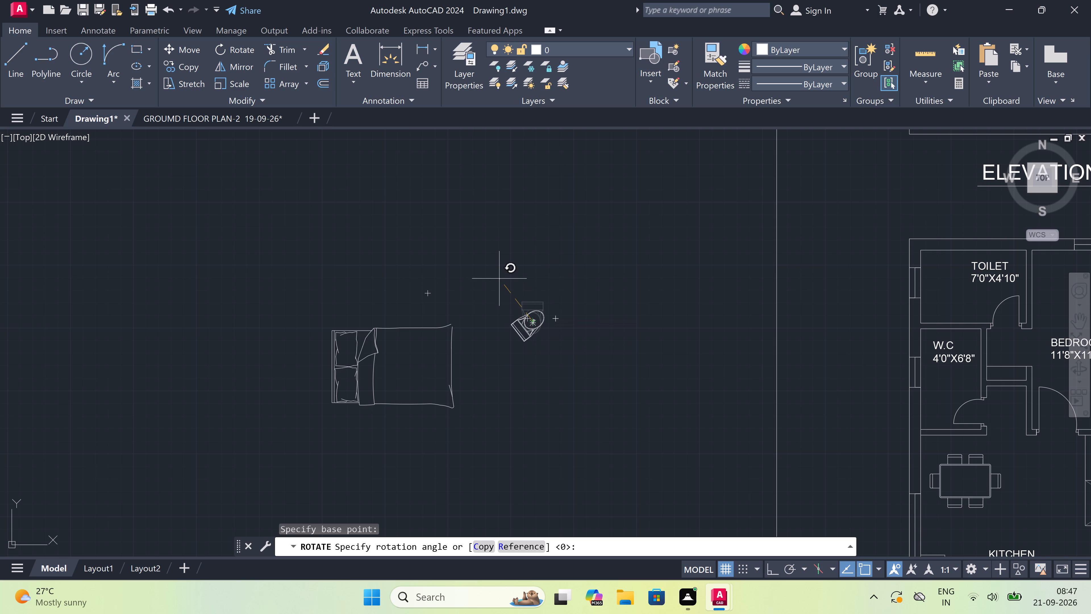
key("F8")
left_click(517, 277)
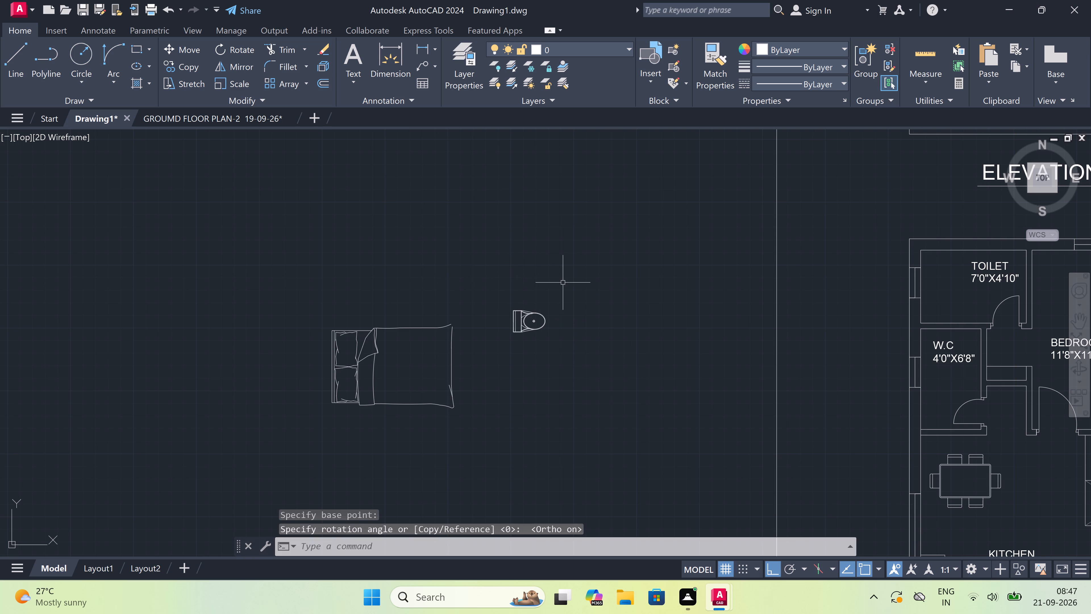
Copy the rotated WC into the GROUND FLOOR PLAN's 7'0"X4'10" TOILET, with its tank against the left wall at the window.
left_click(568, 284)
left_click(499, 350)
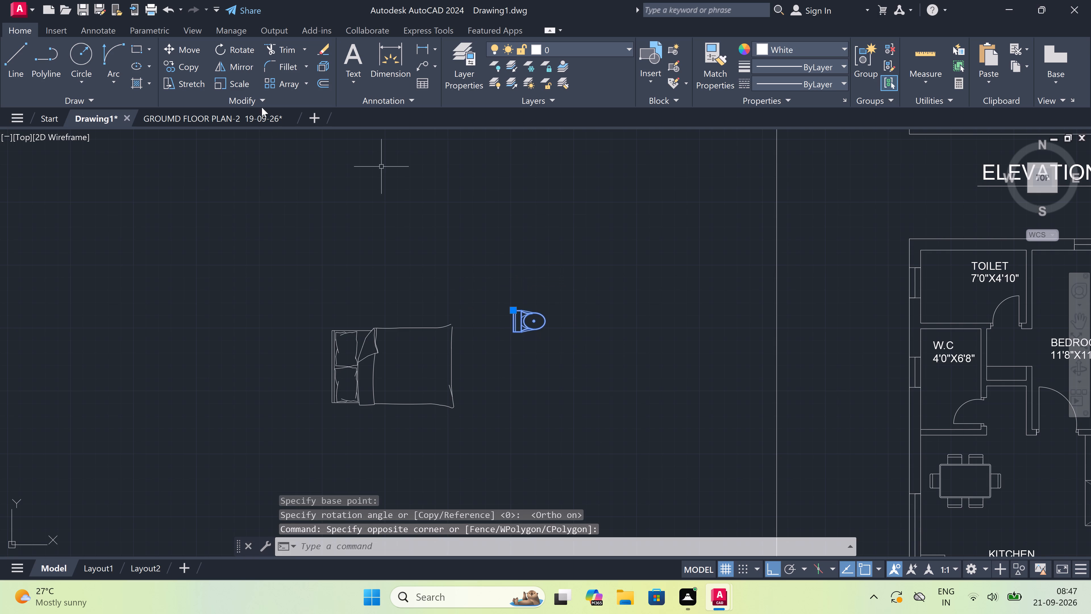
left_click(170, 63)
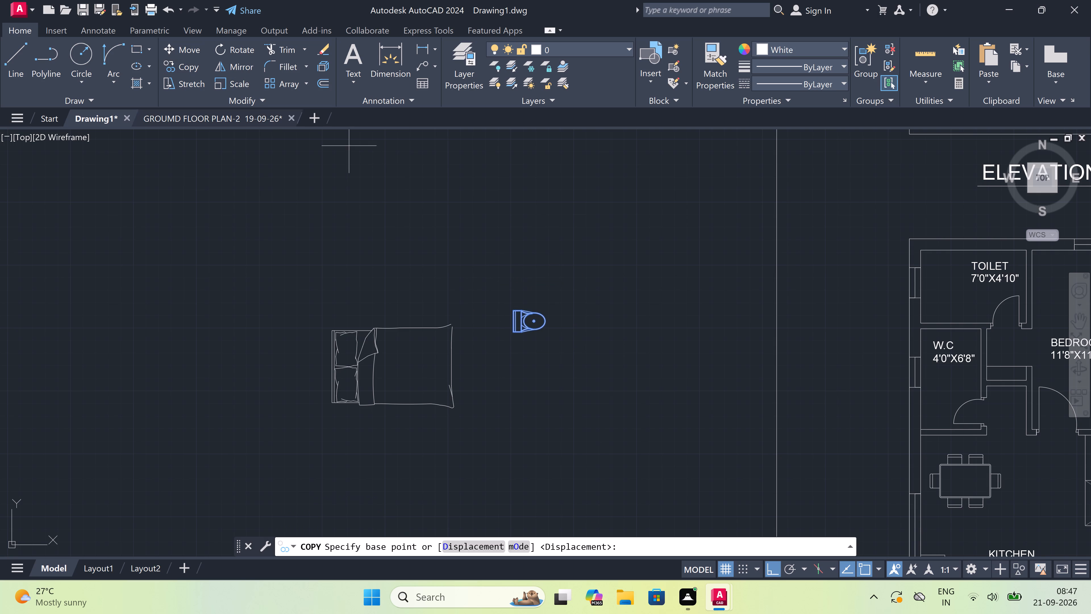
scroll(505, 322, "up", 2)
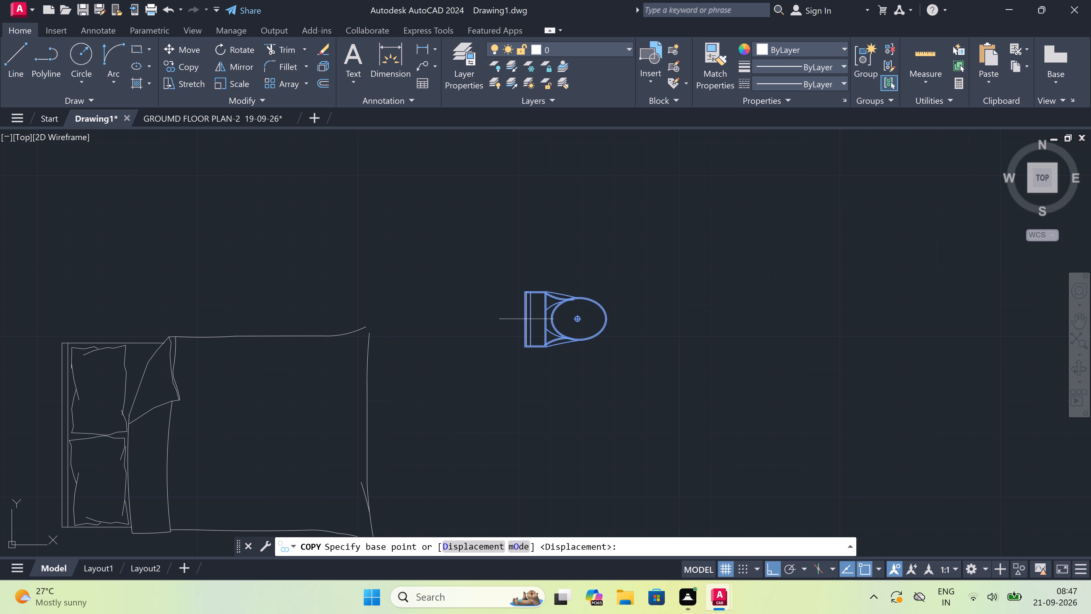
left_click_drag(528, 317, 515, 320)
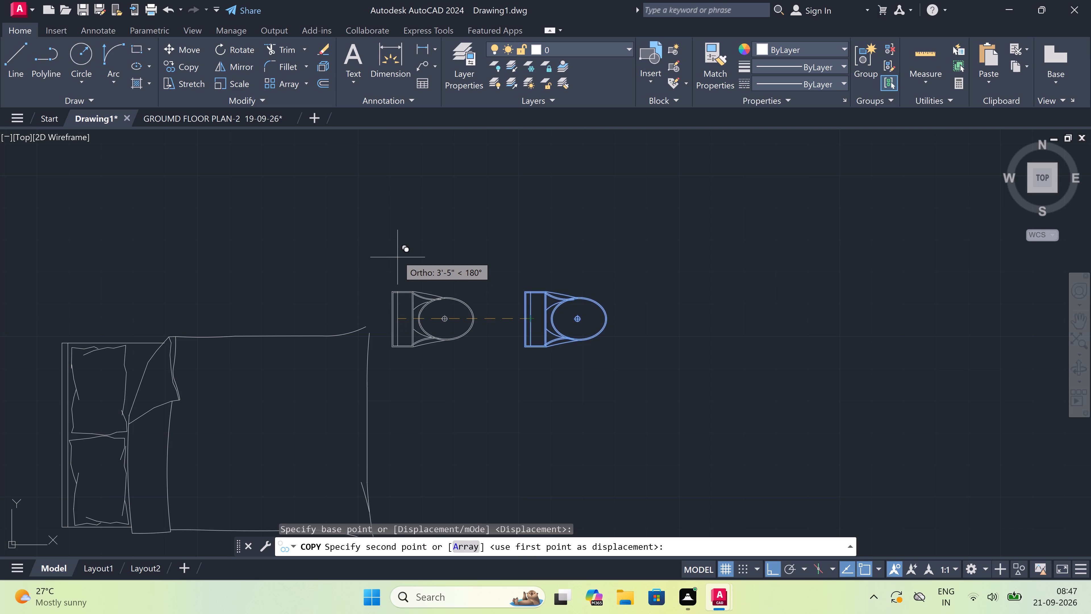
key("F8")
scroll(399, 255, "down", 3)
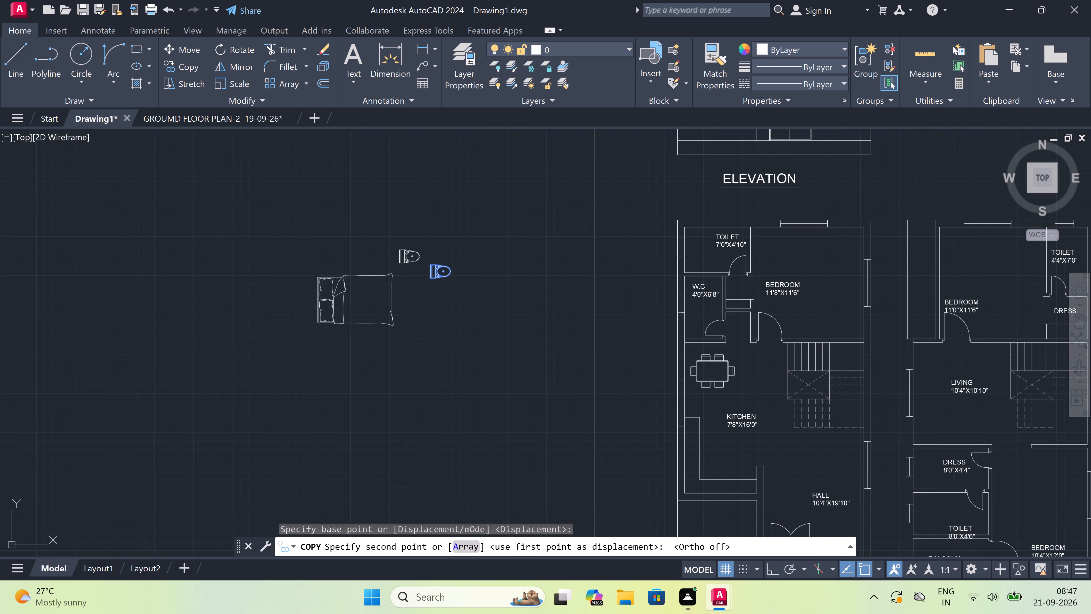
scroll(701, 232, "up", 4)
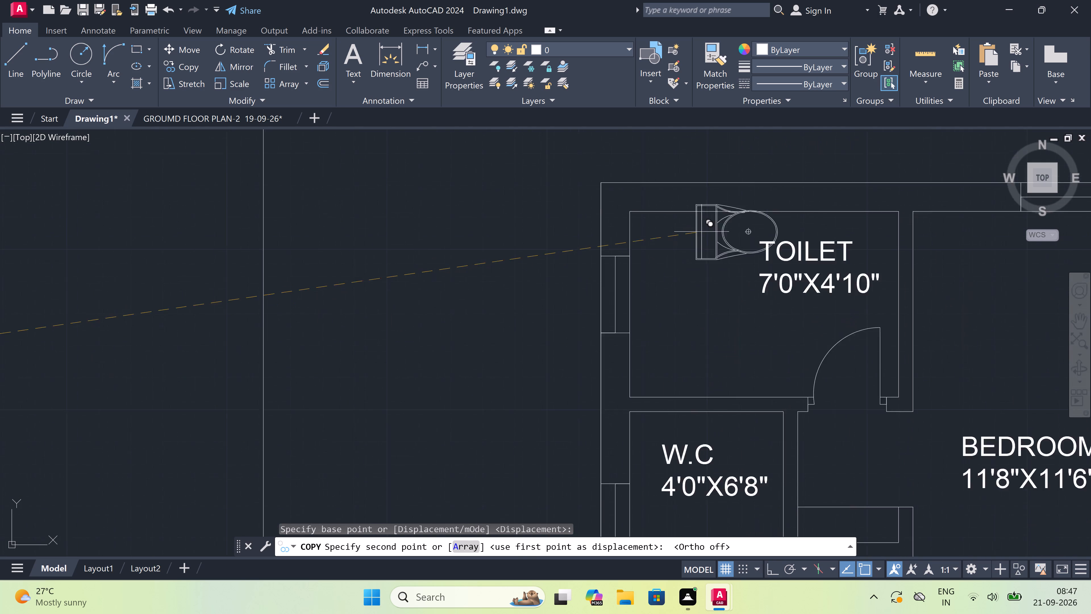
scroll(617, 305, "up", 3)
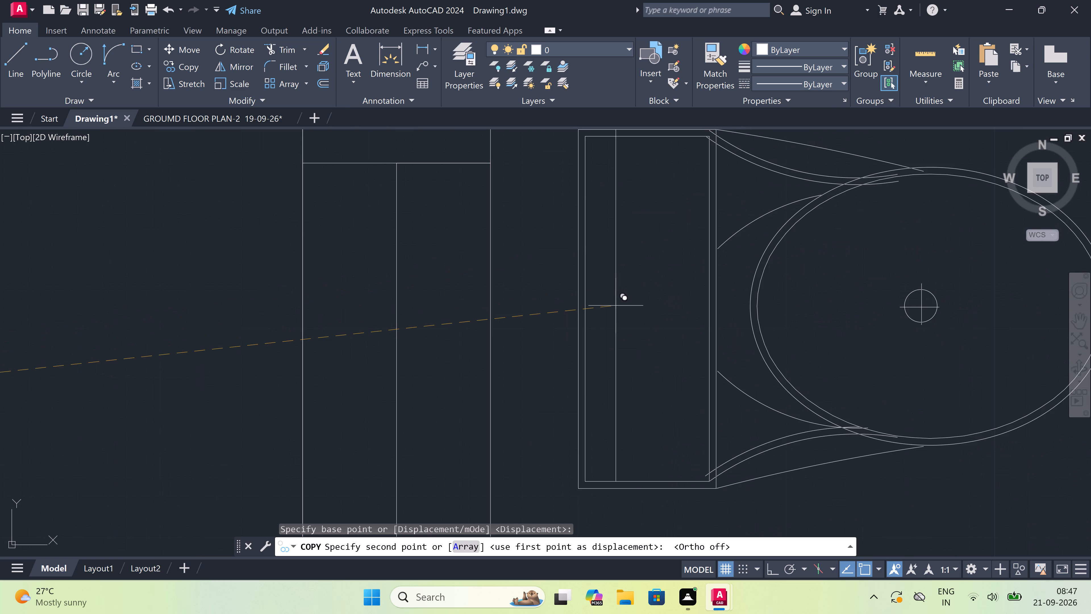
left_click(561, 335)
Place another copy of the WC in the FIRST FLOOR PLAN's 8'0"X4'6" TOILET, with its tank beside the left wall's window.
scroll(556, 292, "down", 3)
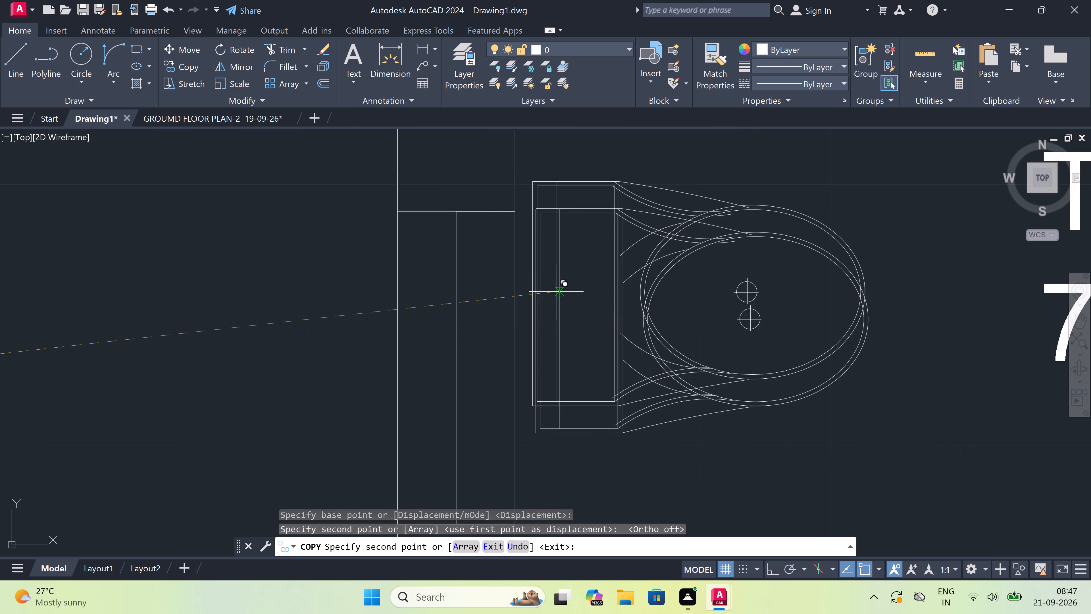
scroll(556, 292, "down", 5)
scroll(795, 322, "up", 2)
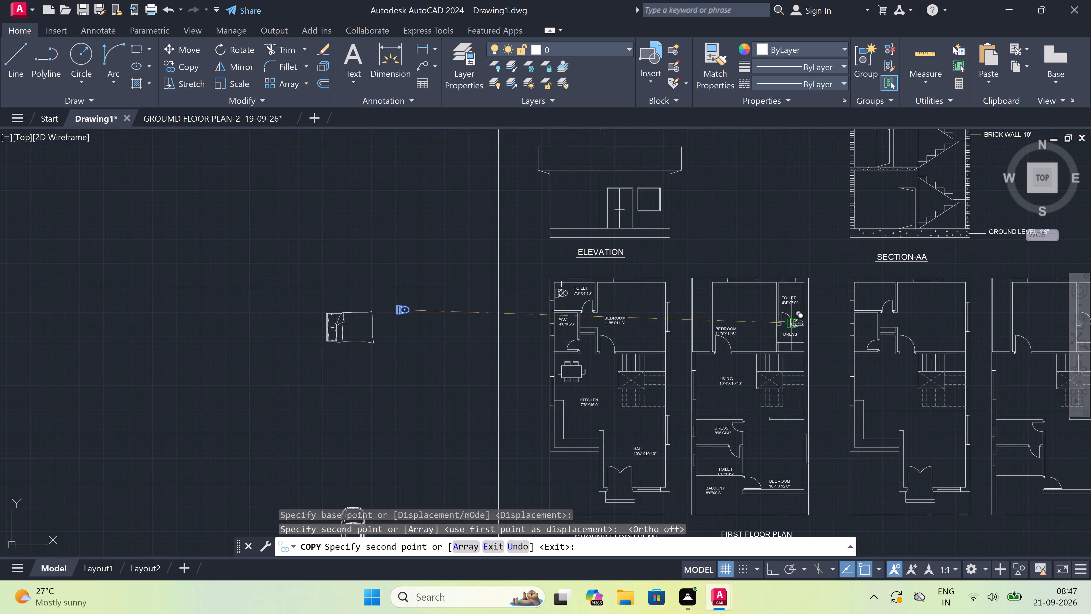
scroll(795, 322, "up", 1)
scroll(620, 290, "down", 2)
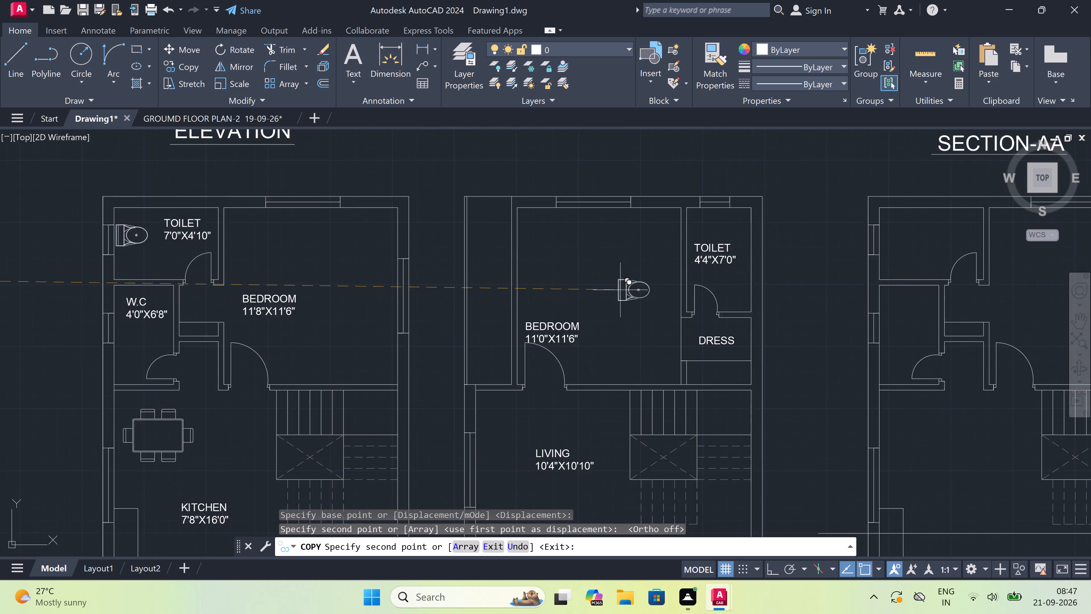
scroll(620, 290, "down", 1)
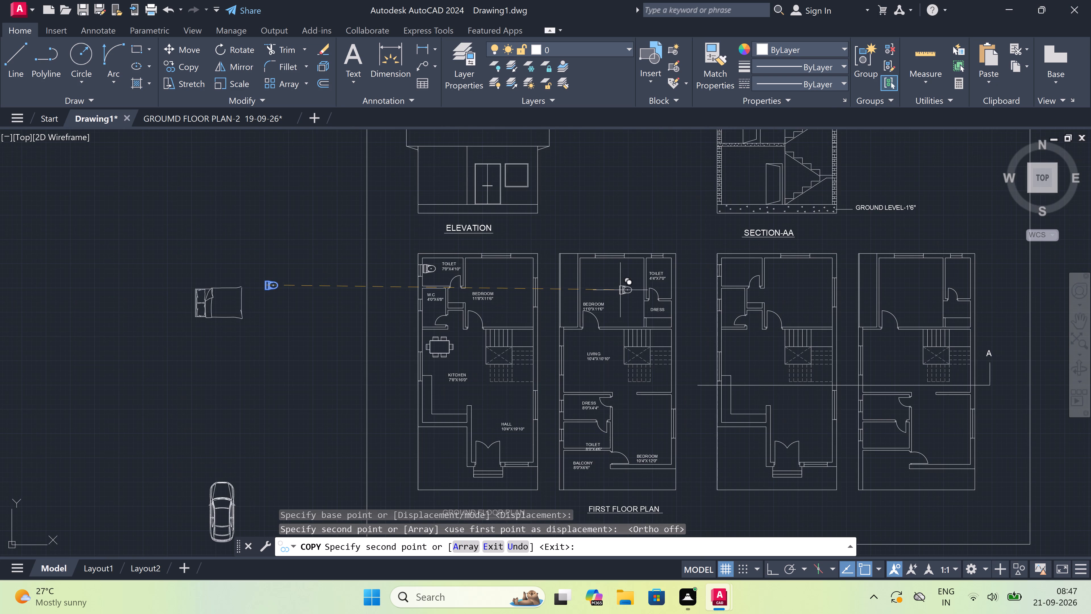
scroll(553, 457, "up", 4)
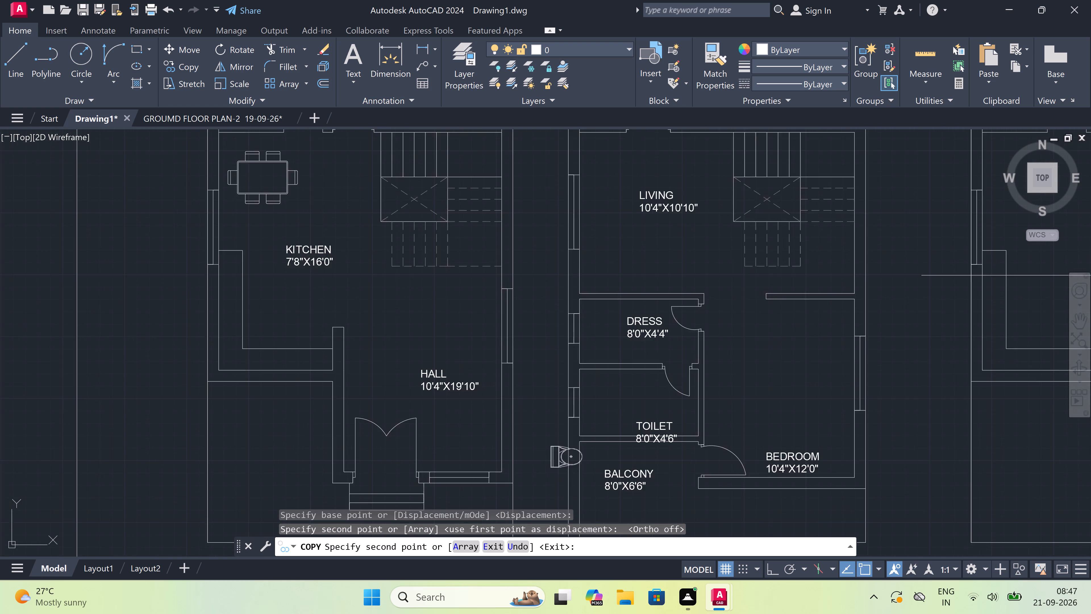
scroll(592, 404, "up", 2)
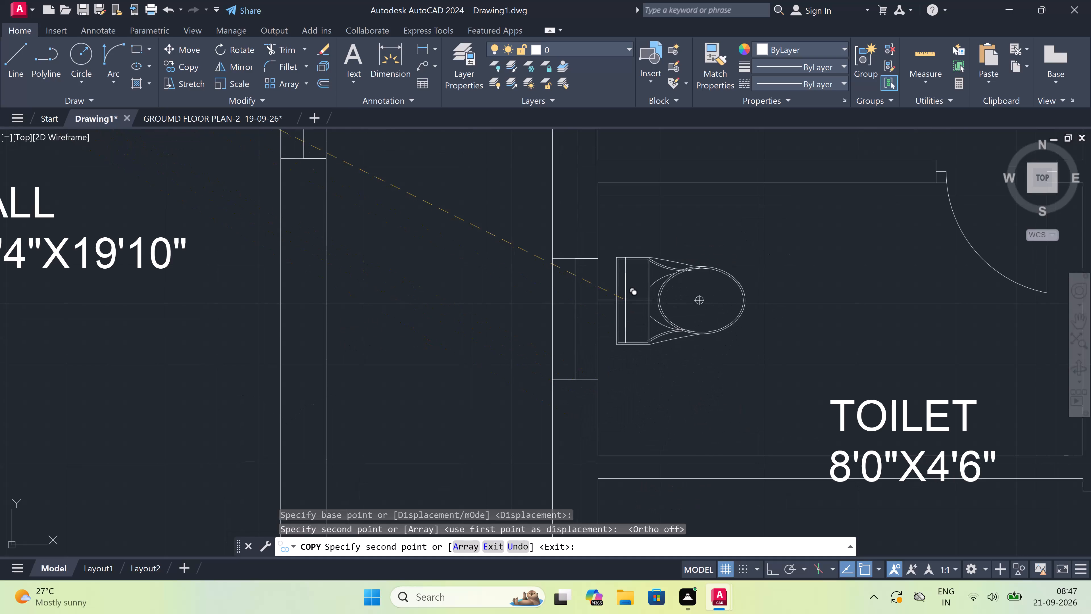
scroll(615, 296, "up", 2)
left_click(608, 292)
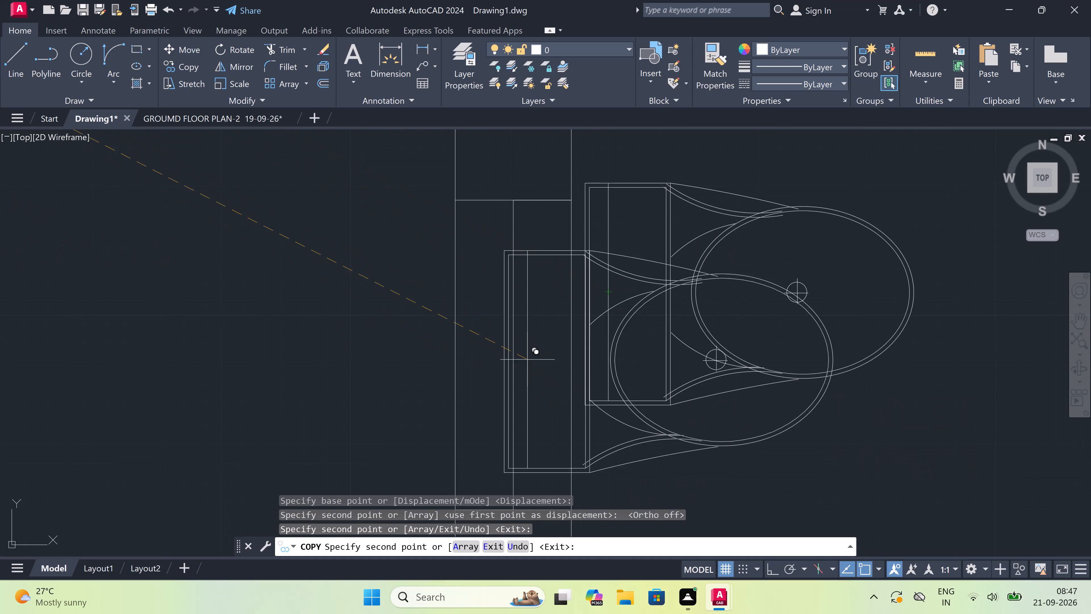
Place a third WC copy in the FIRST FLOOR PLAN's 11'0"X11'6" BEDROOM, beside the 4'4"X7'0" TOILET, and finish copying.
scroll(521, 364, "down", 8)
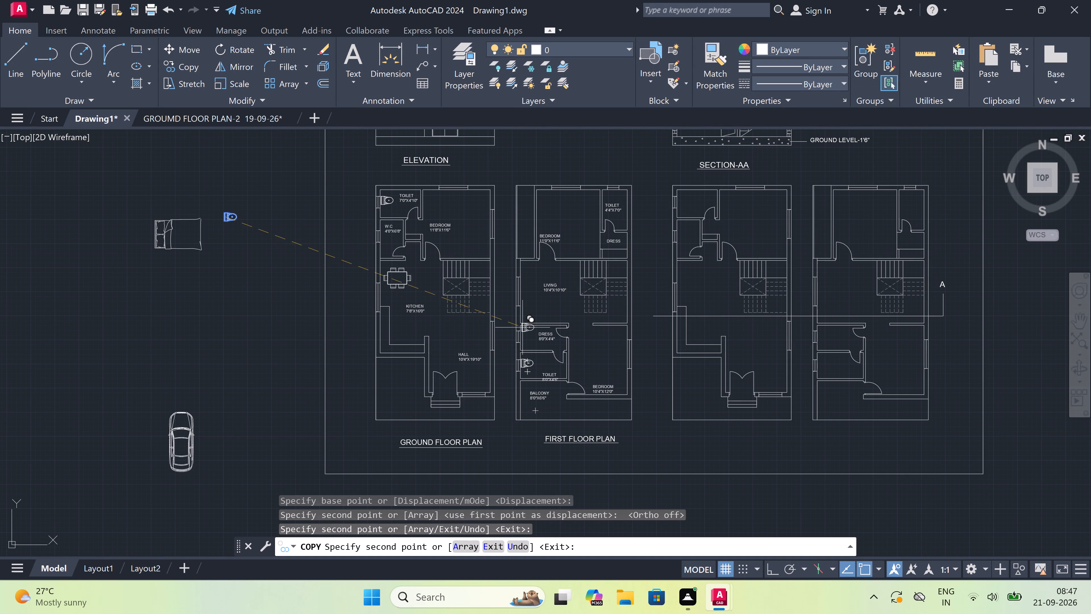
scroll(581, 201, "up", 4)
left_click(580, 208)
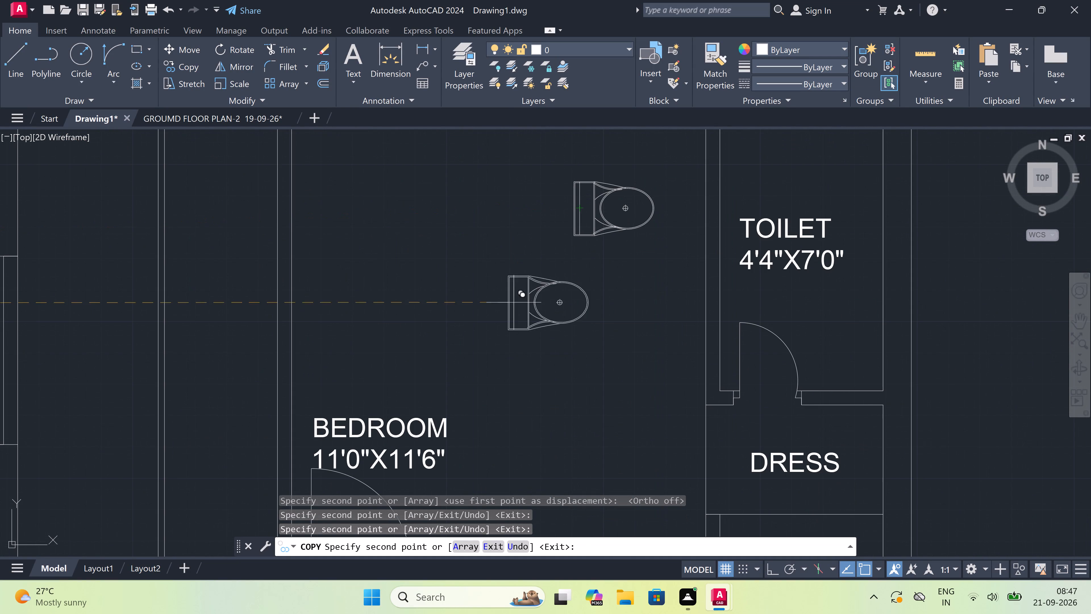
key("Escape")
Rotate the WC in the first floor's upper bedroom to 270° about its bowl centre, with Ortho on, so its tank faces up.
scroll(503, 335, "down", 2)
scroll(579, 248, "up", 2)
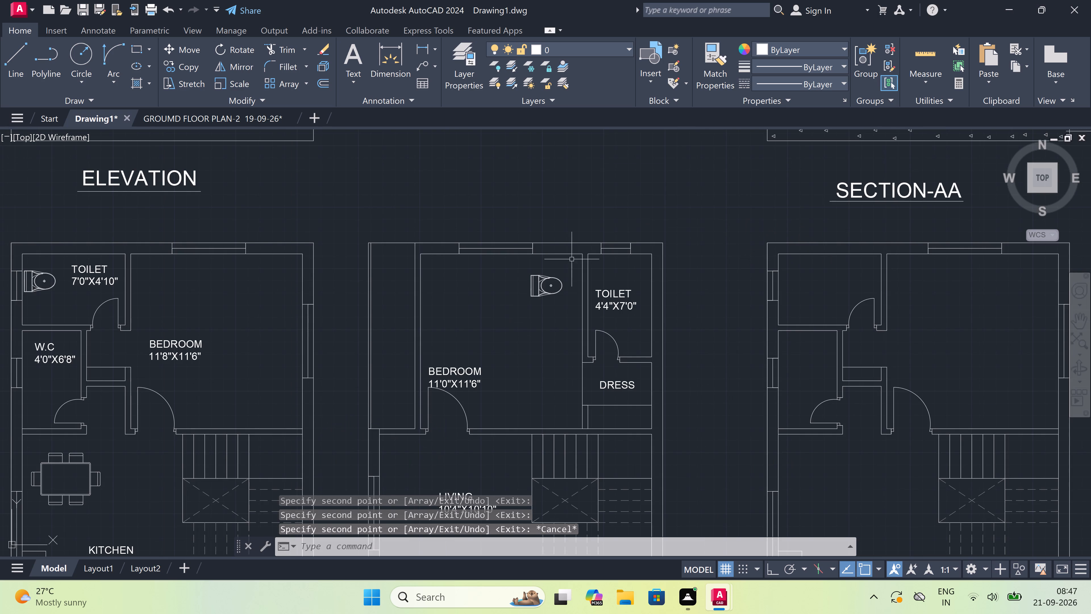
scroll(579, 248, "up", 1)
scroll(540, 306, "down", 1)
left_click(537, 318)
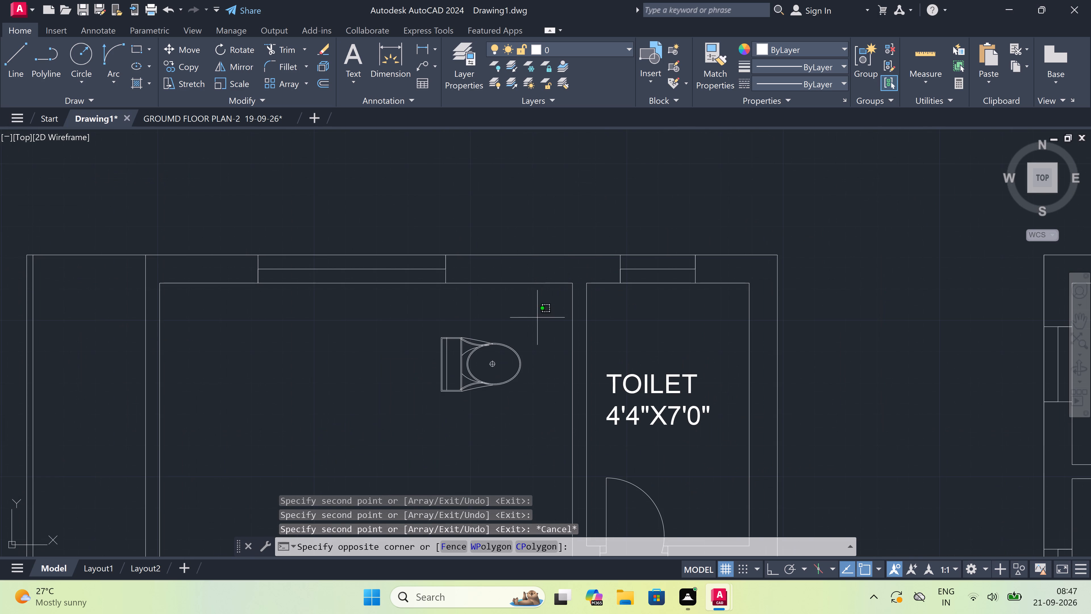
left_click(351, 443)
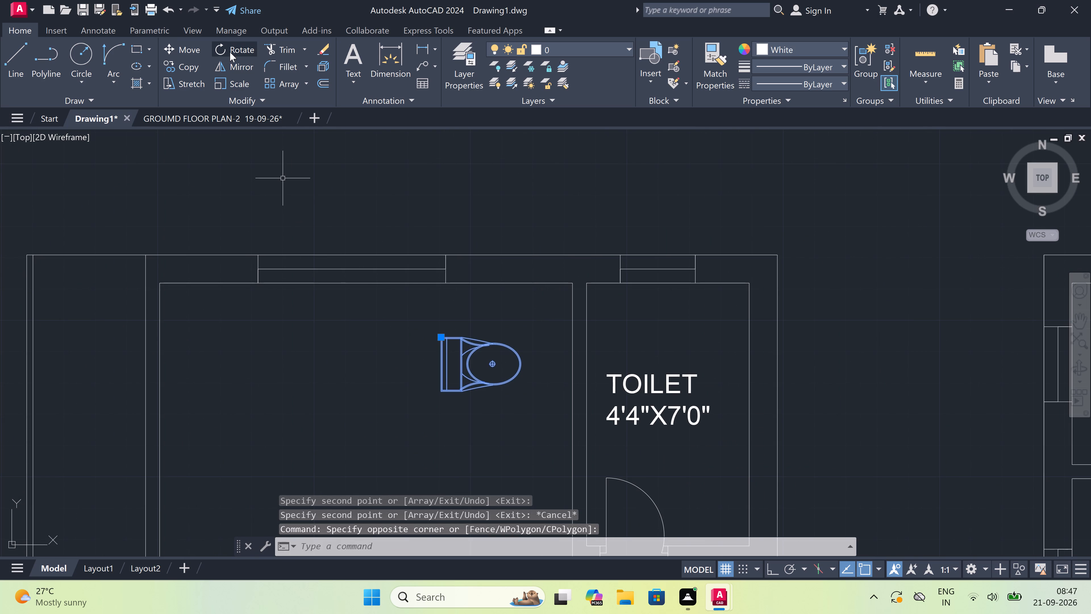
left_click(231, 50)
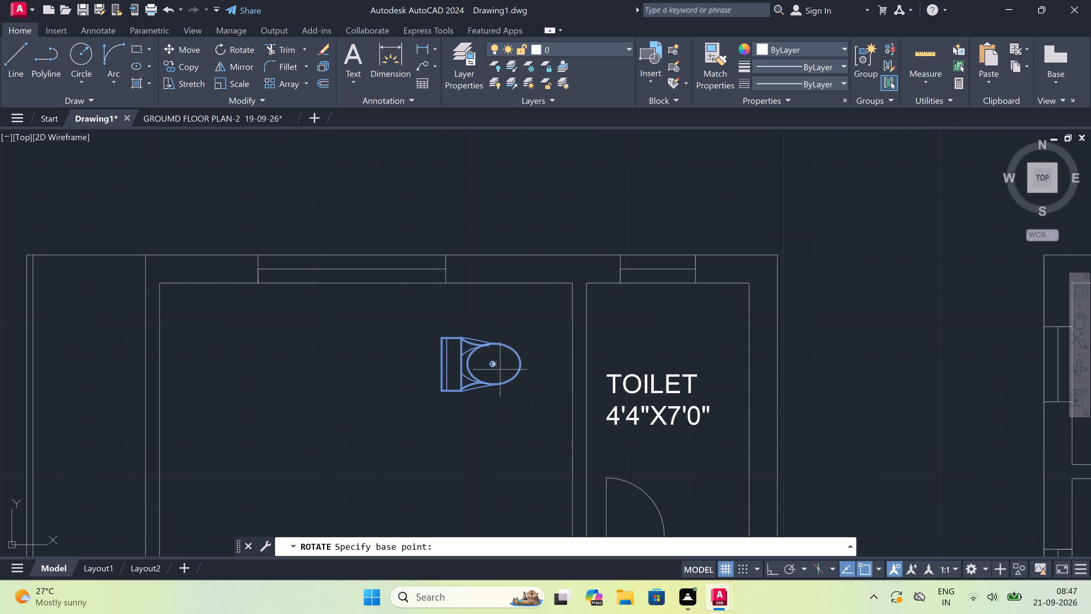
left_click(494, 366)
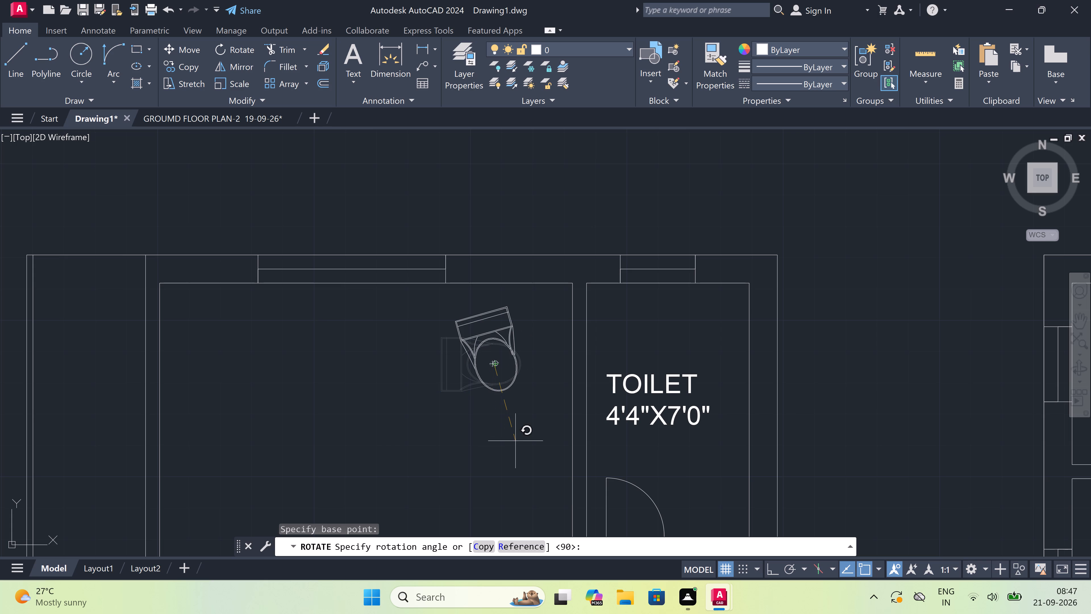
key("F8")
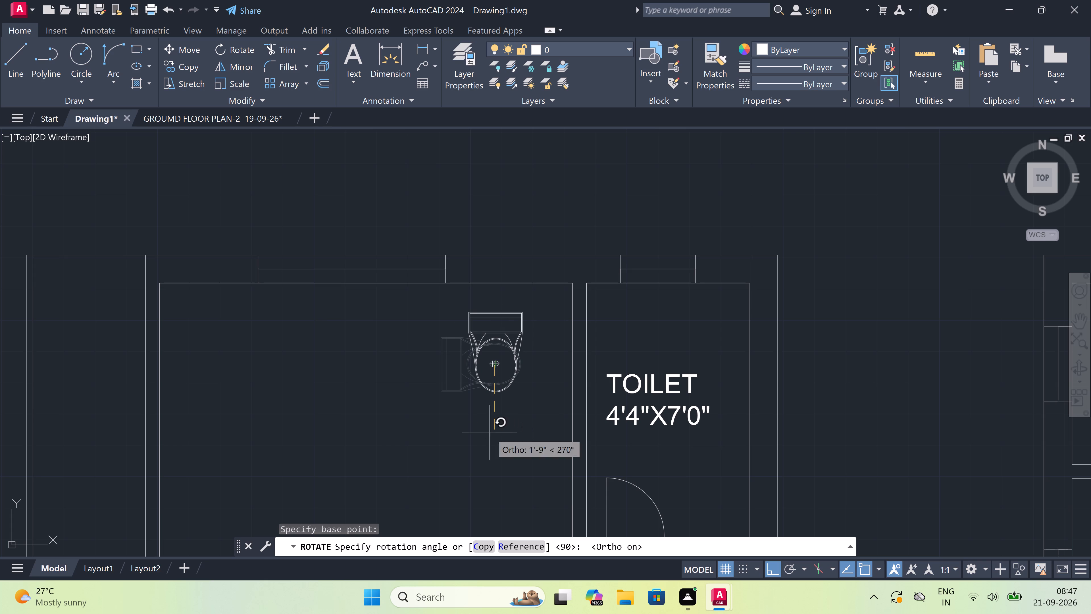
left_click(490, 433)
Move the rotated WC by its tank's midpoint into the 4'4"X7'0" TOILET, with Ortho off, just below the top wall's window.
scroll(542, 328, "up", 1)
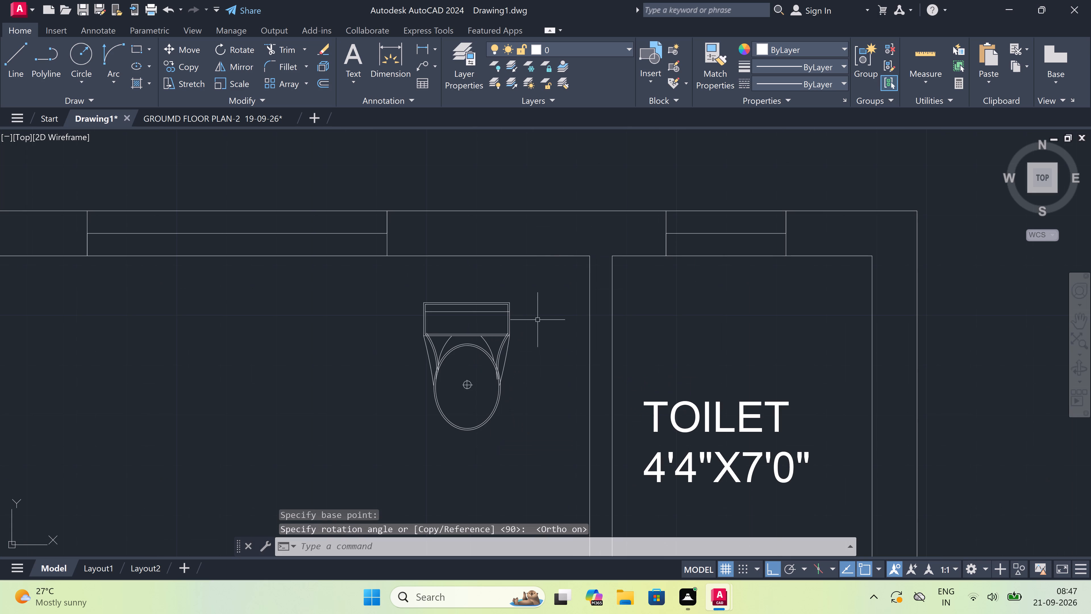
left_click(532, 299)
left_click(334, 516)
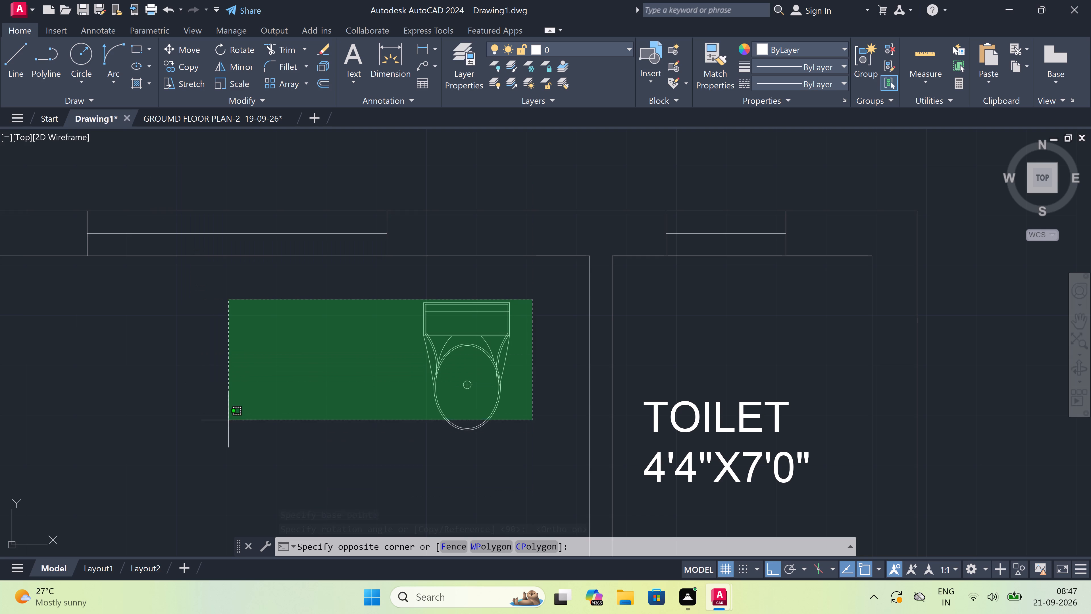
left_click(235, 436)
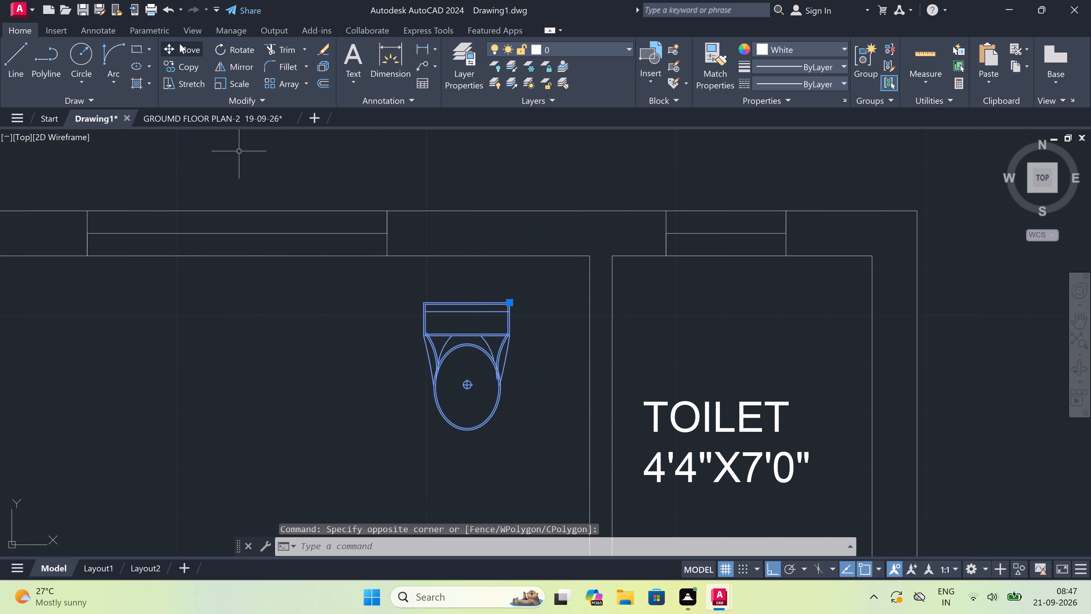
left_click(180, 43)
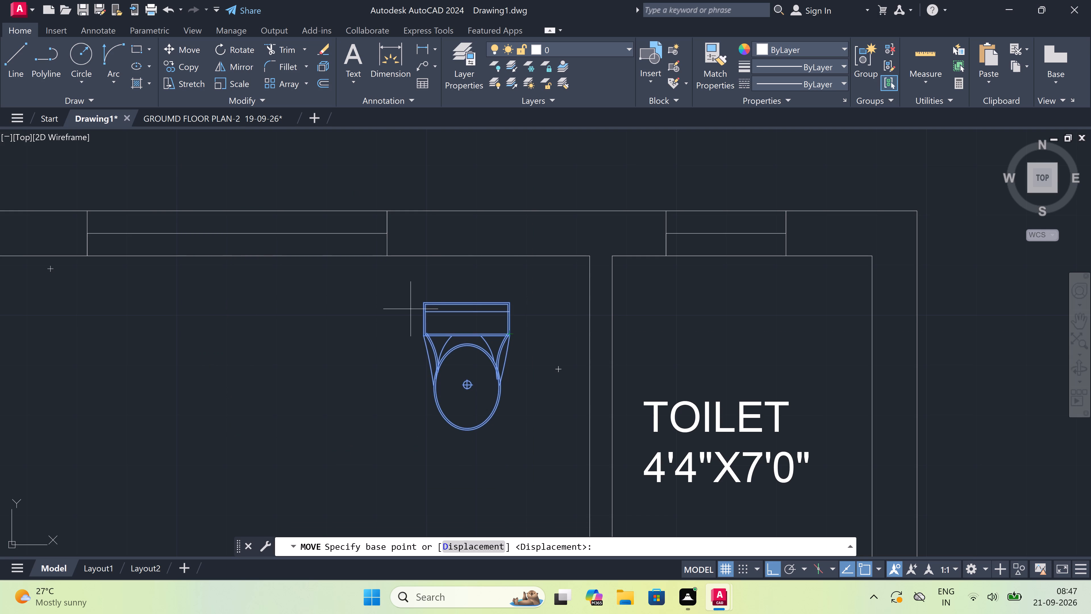
left_click_drag(469, 305, 471, 300)
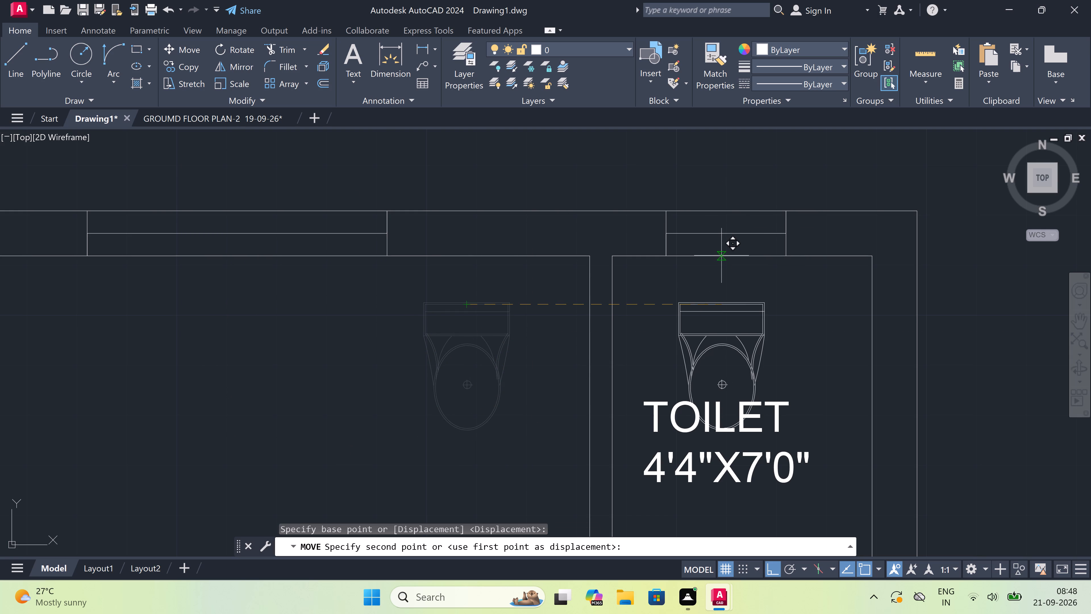
key("F8")
scroll(722, 256, "up", 2)
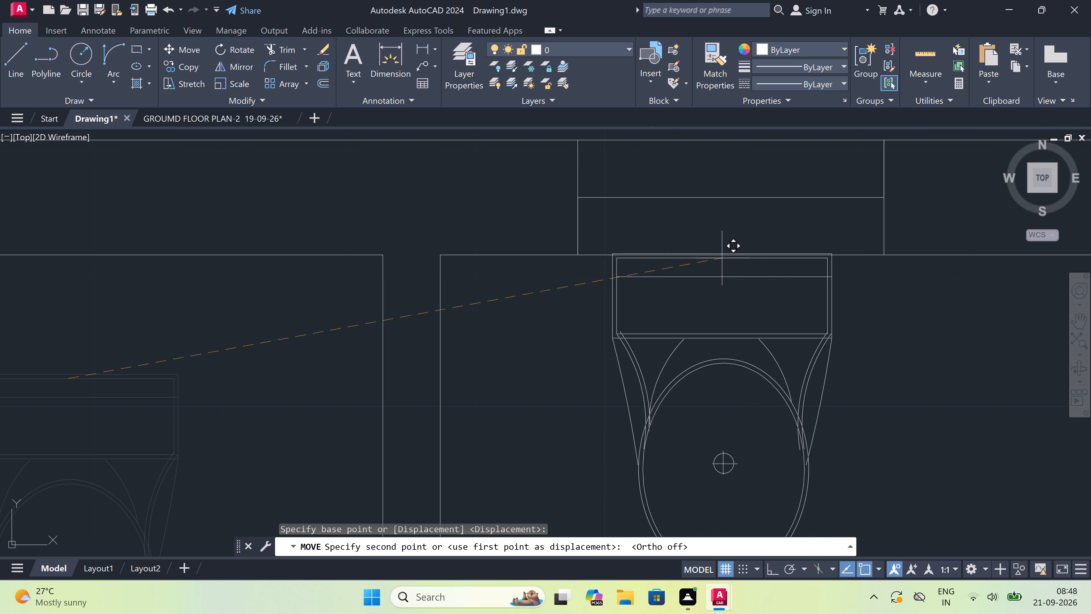
scroll(724, 271, "up", 2)
left_click(743, 253)
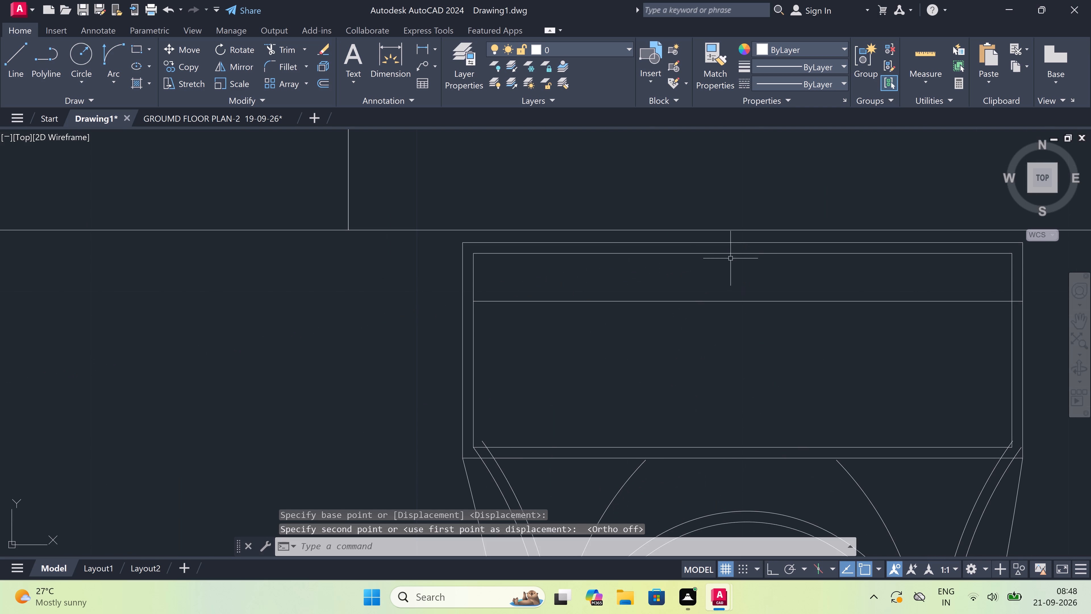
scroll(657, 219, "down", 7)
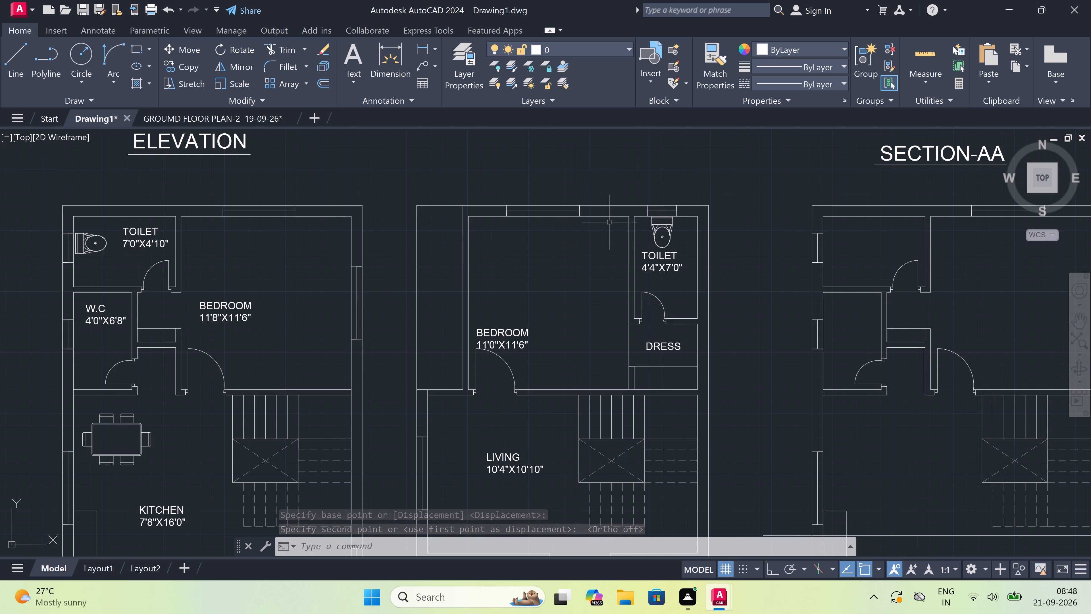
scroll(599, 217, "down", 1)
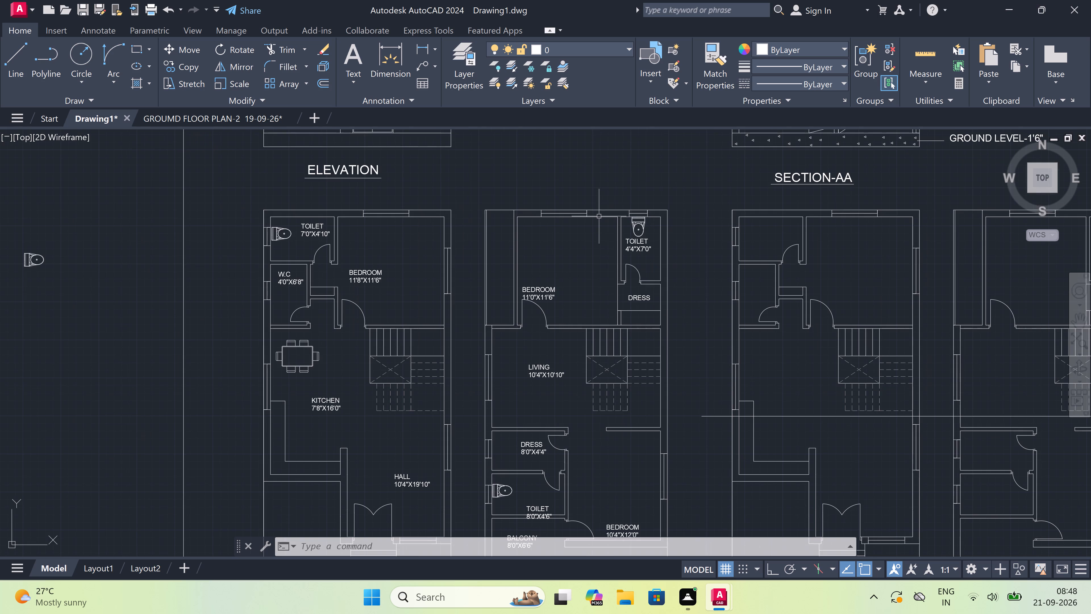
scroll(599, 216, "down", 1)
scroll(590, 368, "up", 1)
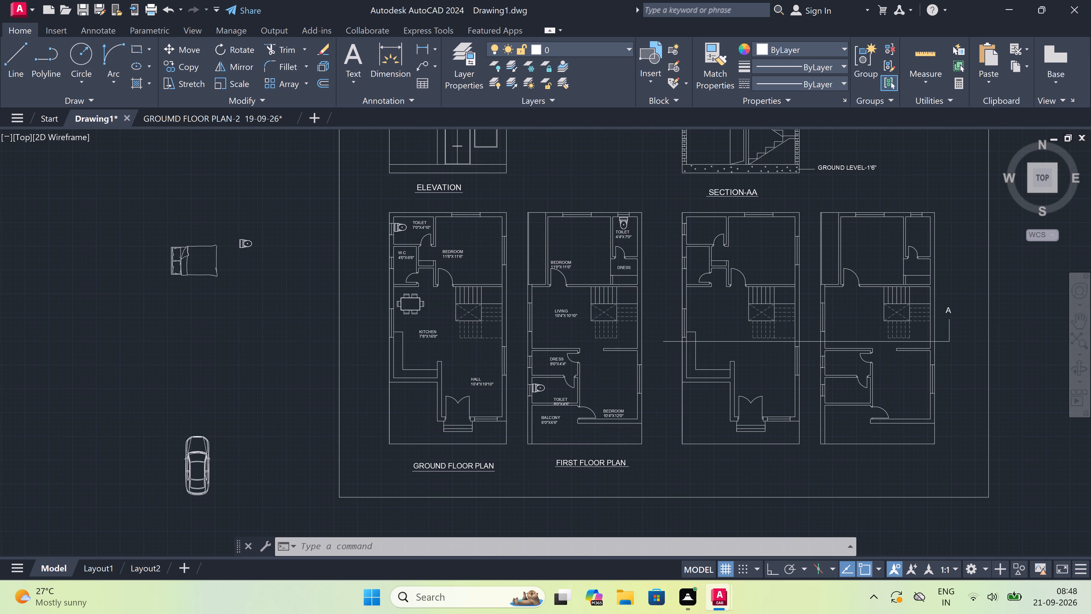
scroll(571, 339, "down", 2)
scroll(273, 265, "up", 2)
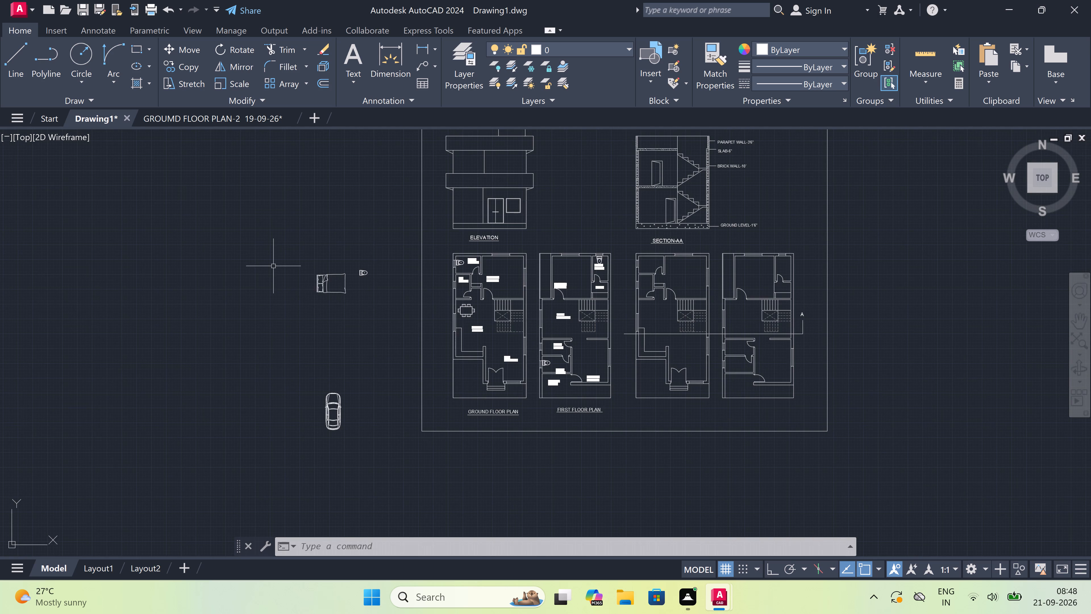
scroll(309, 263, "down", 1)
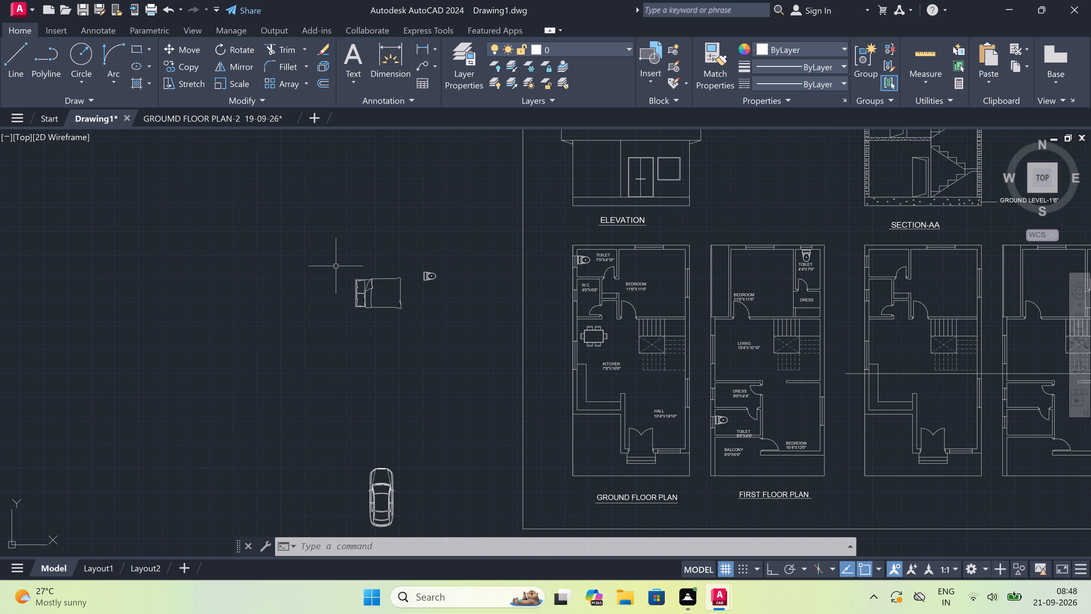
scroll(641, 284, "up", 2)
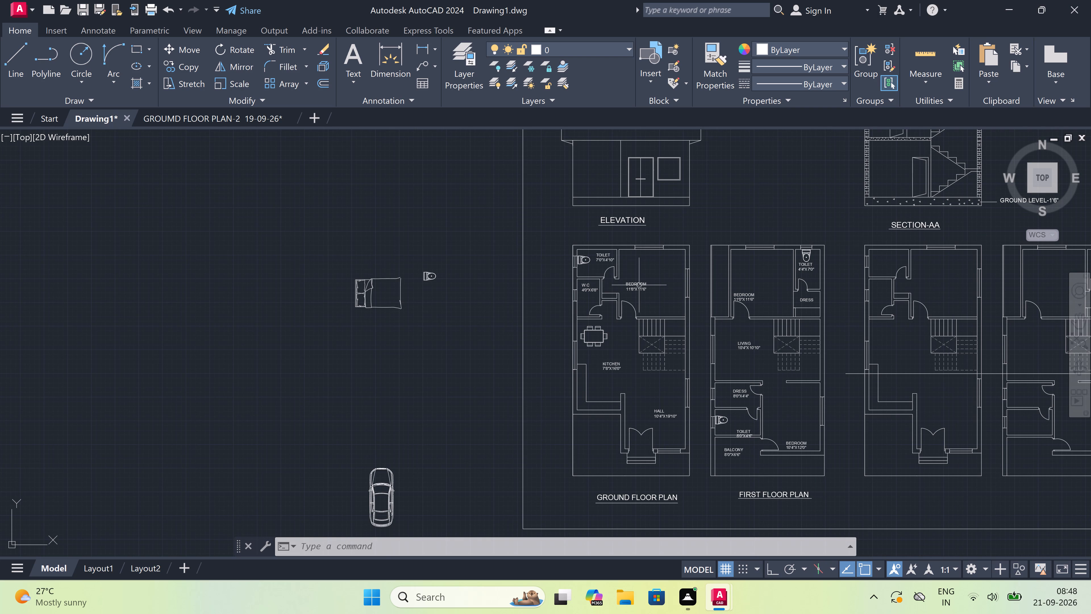
Move the ground floor's BEDROOM 11'8"X11'6" label down and to the right, just above the room's bottom wall.
scroll(642, 279, "up", 2)
left_click(635, 282)
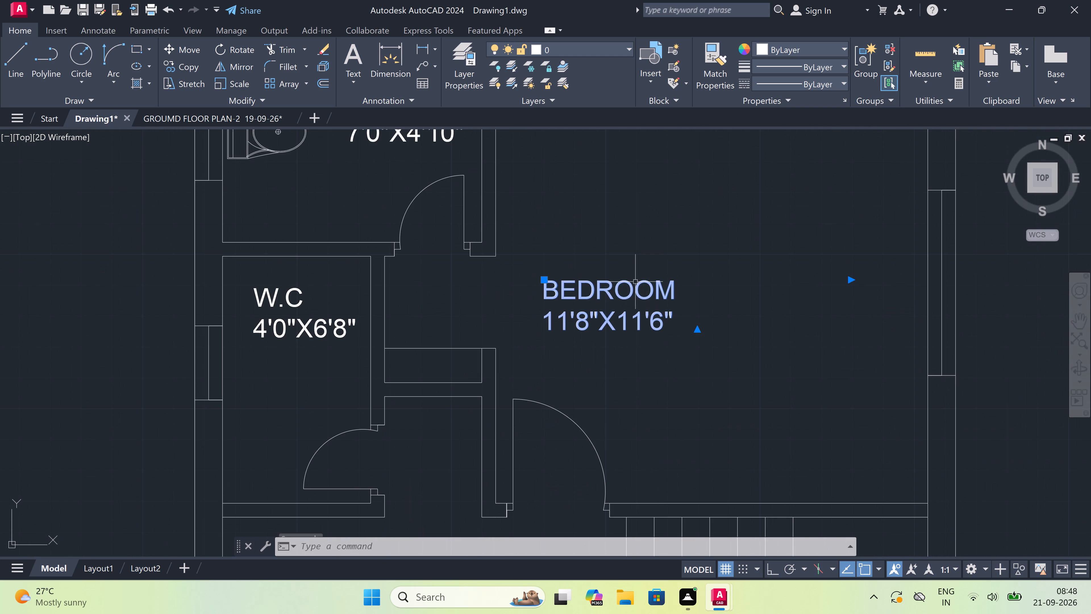
left_click_drag(541, 277, 551, 283)
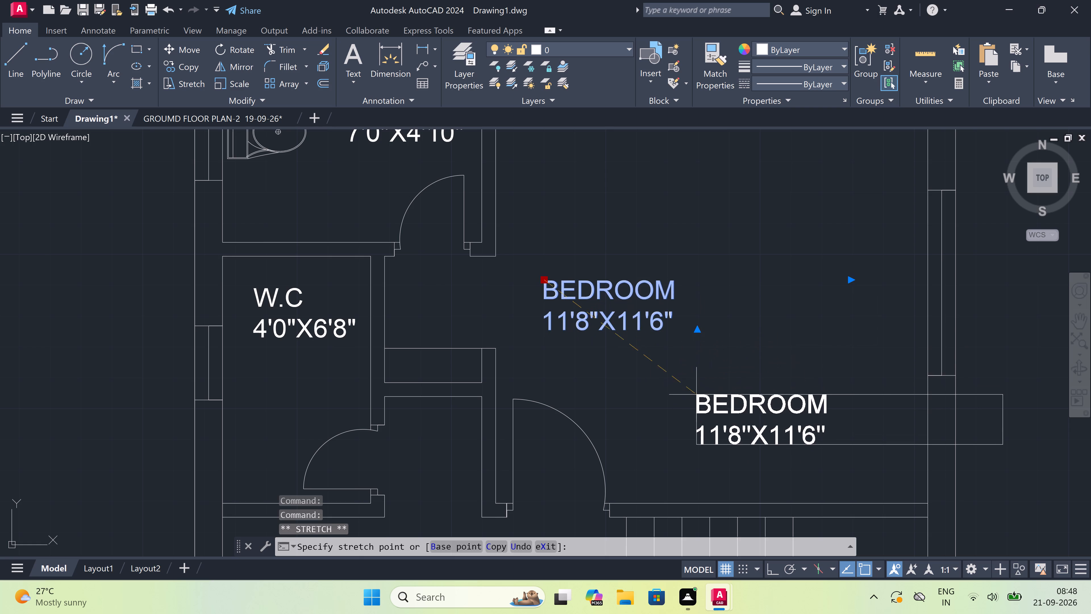
left_click(703, 416)
key("Escape")
Move the first floor's TOILET 8'0"X4'6" label up and slightly left so it sits clear of the toilet's bottom wall.
scroll(624, 349, "down", 3)
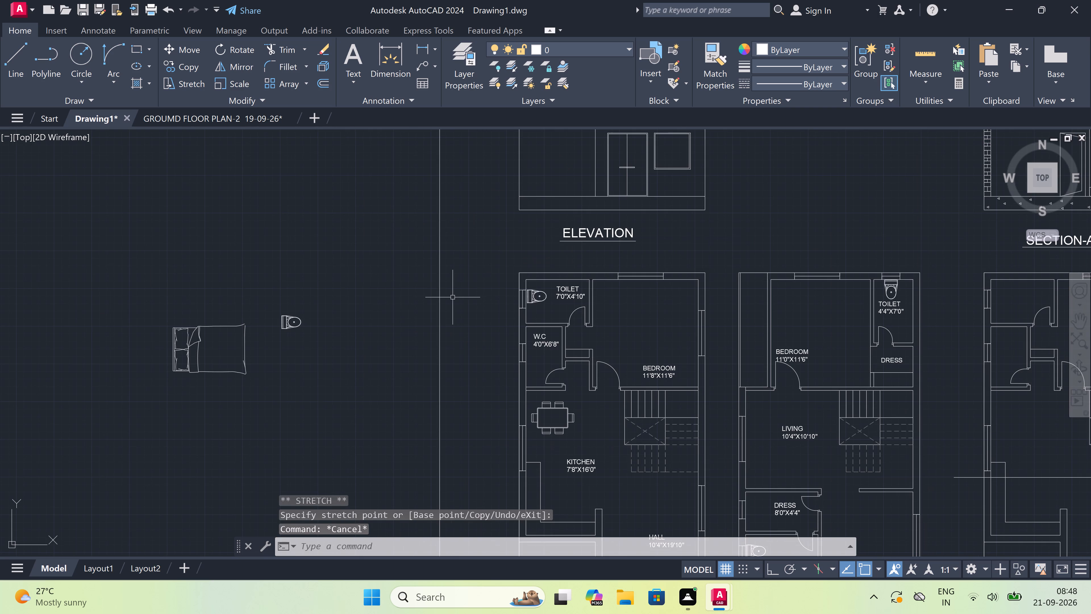
scroll(453, 297, "down", 3)
scroll(572, 356, "up", 3)
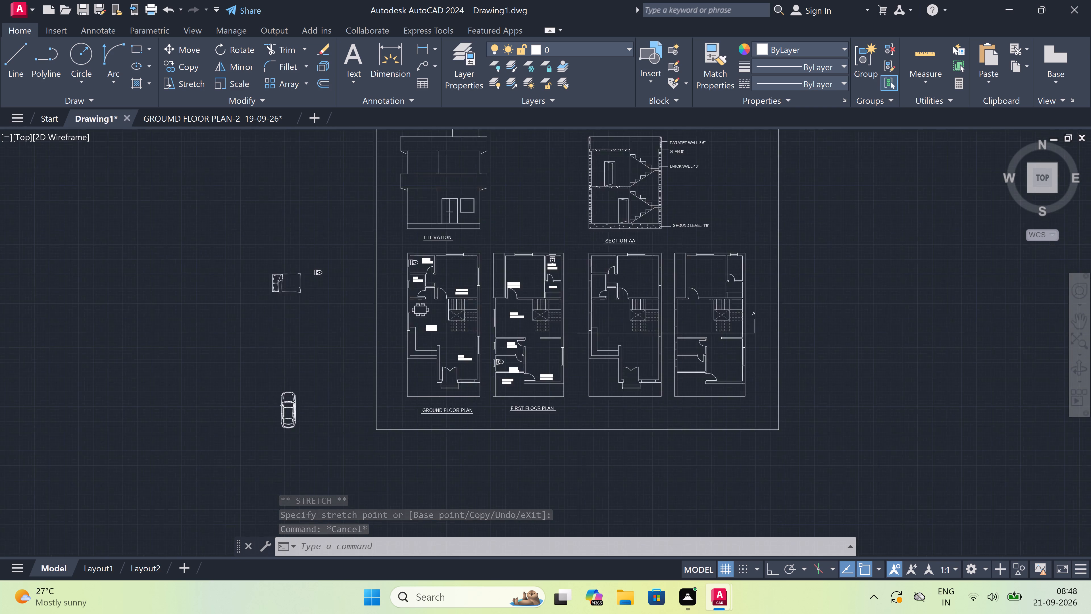
scroll(447, 394, "down", 1)
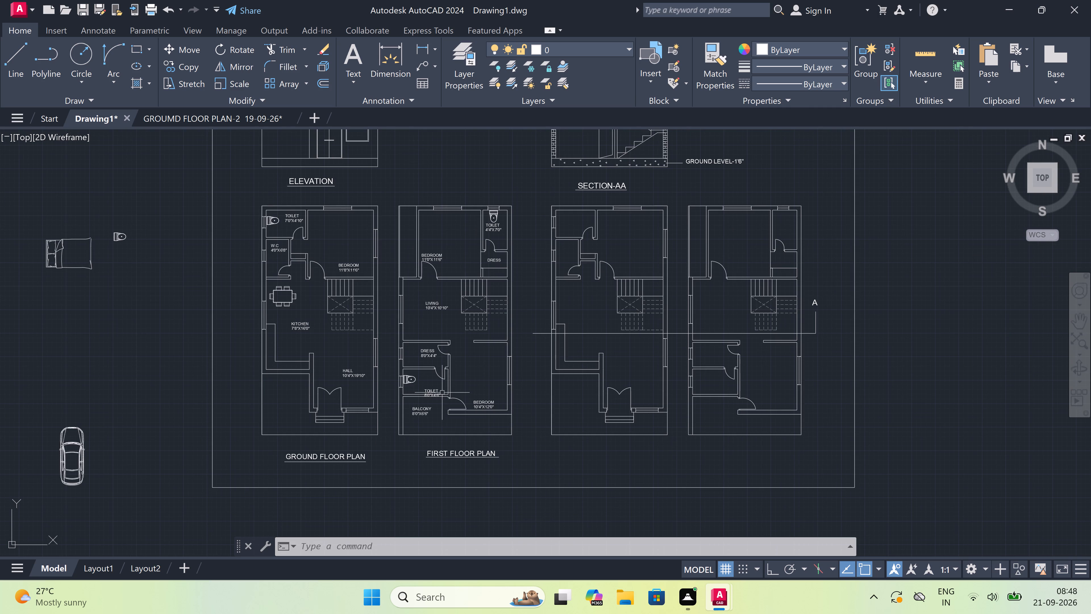
scroll(420, 383, "up", 3)
left_click(443, 414)
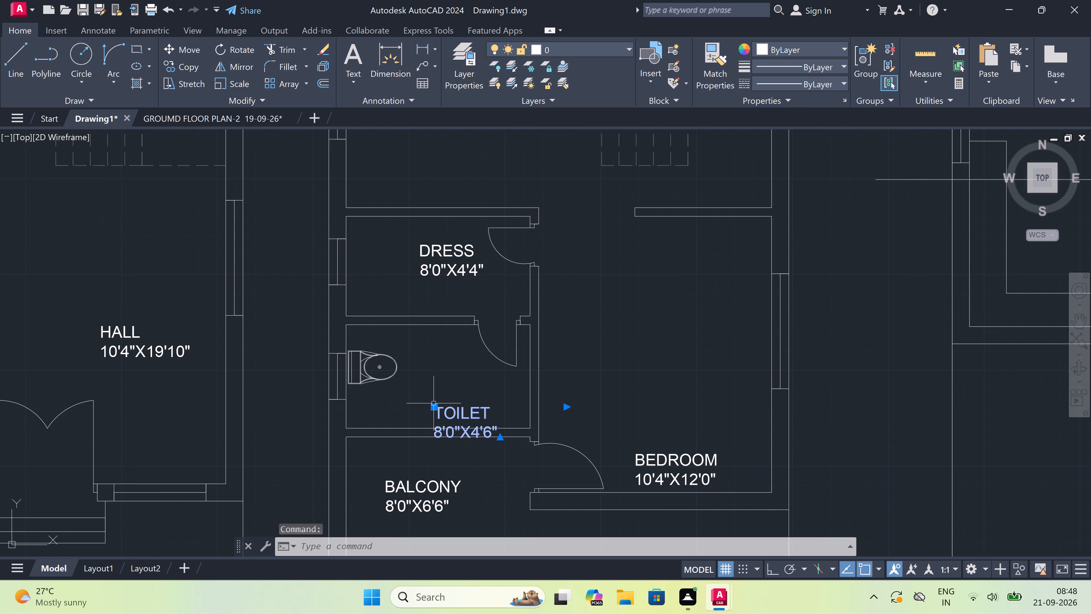
left_click(435, 407)
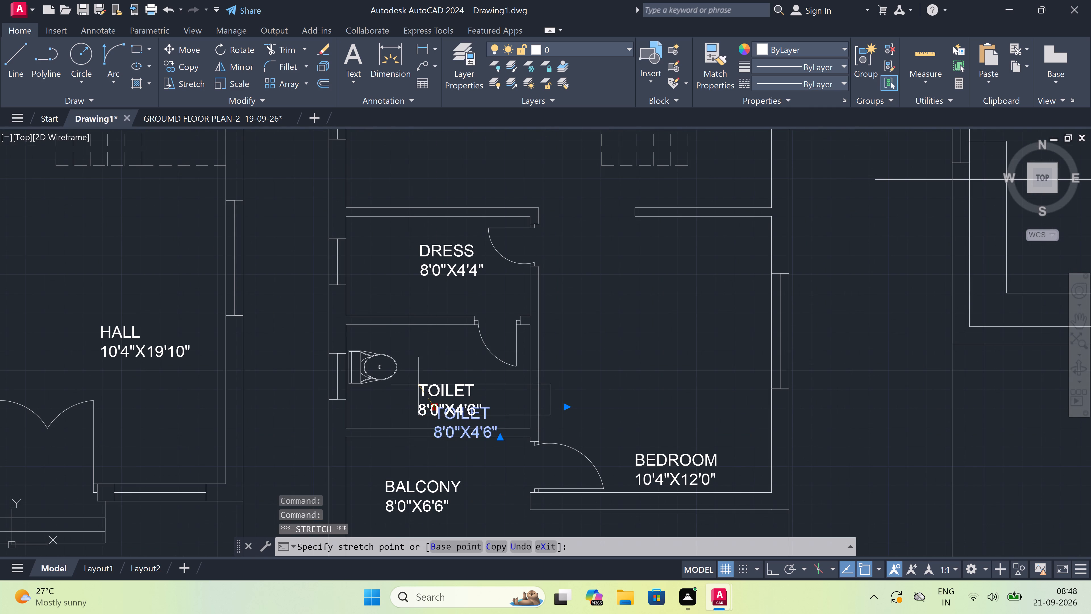
left_click(418, 384)
key("Escape")
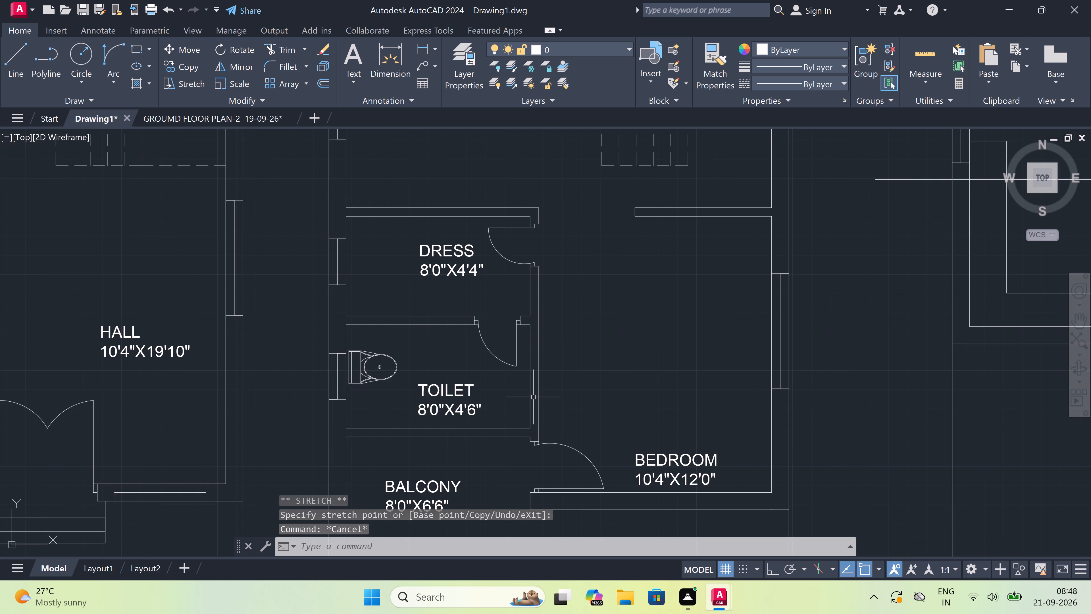
Scale the car beside the sheet down to about three quarters of its size, from its front end's midpoint.
scroll(533, 397, "down", 5)
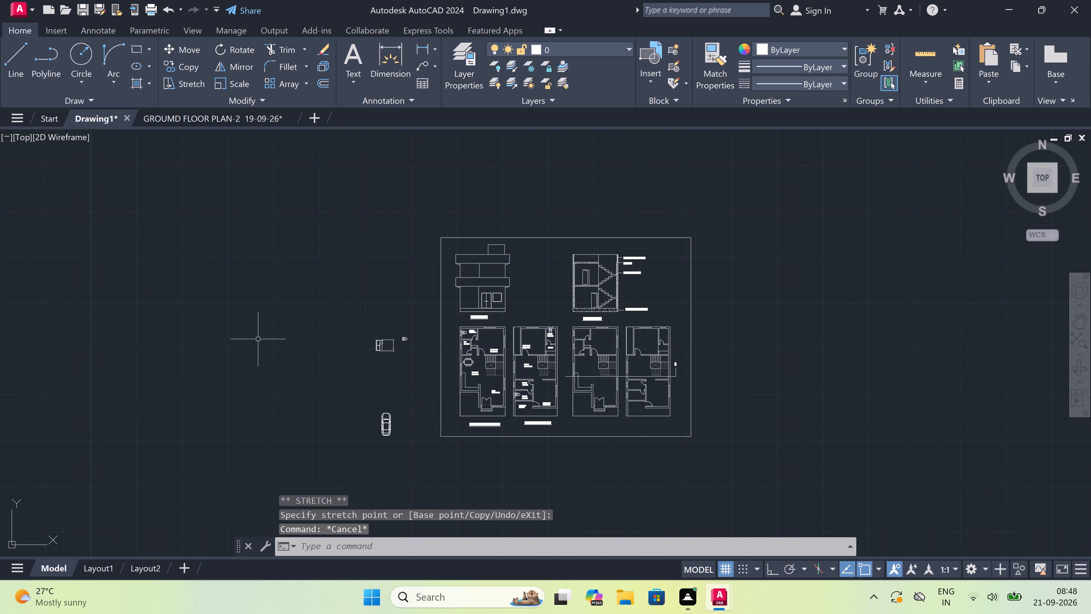
scroll(233, 329, "up", 2)
scroll(457, 314, "down", 1)
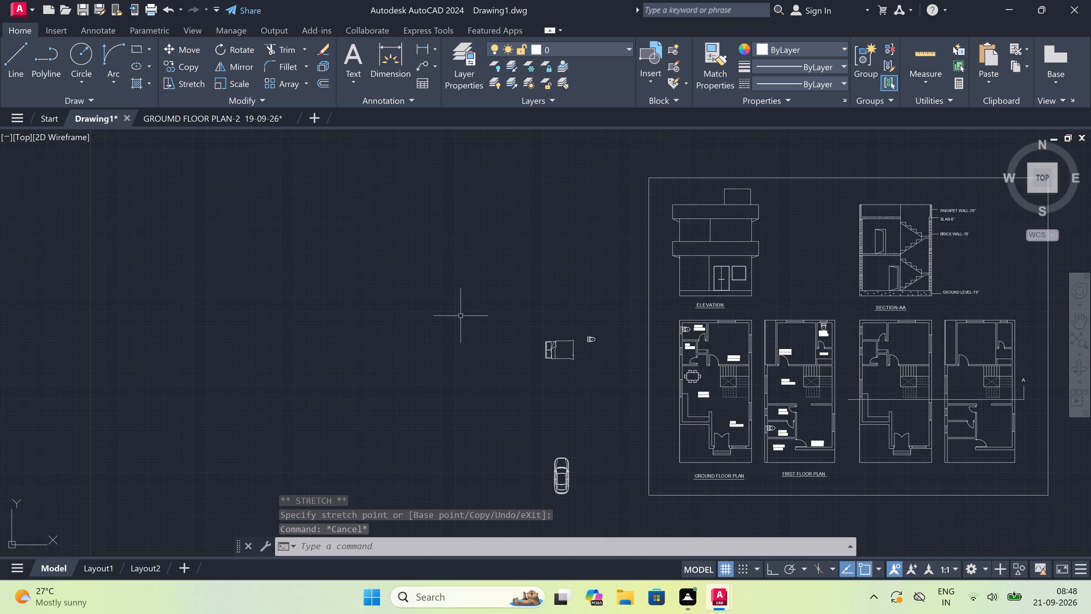
scroll(522, 413, "down", 2)
scroll(532, 459, "up", 2)
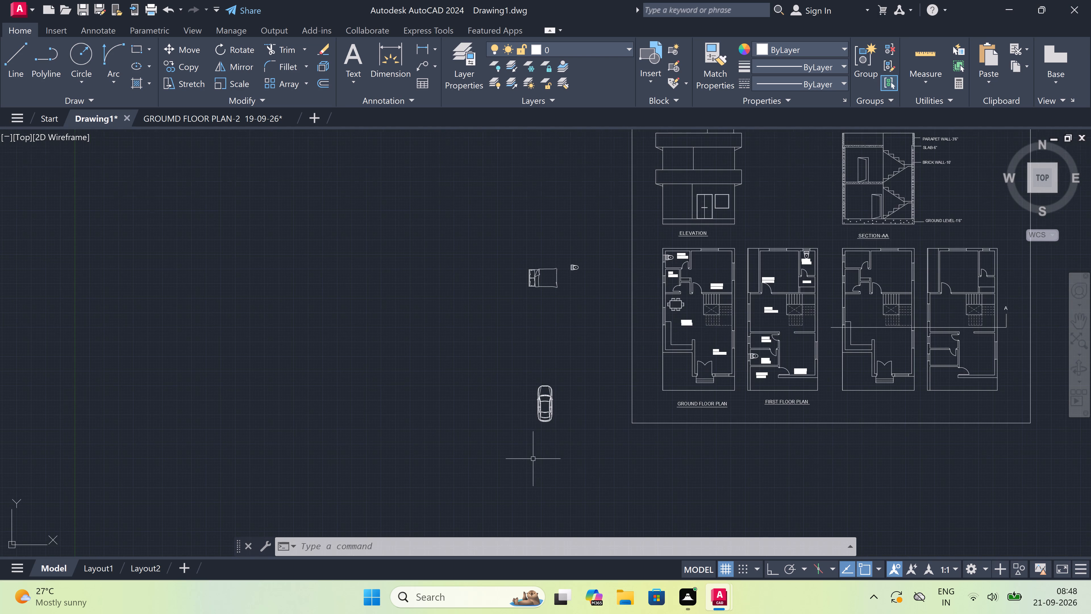
scroll(599, 396, "up", 2)
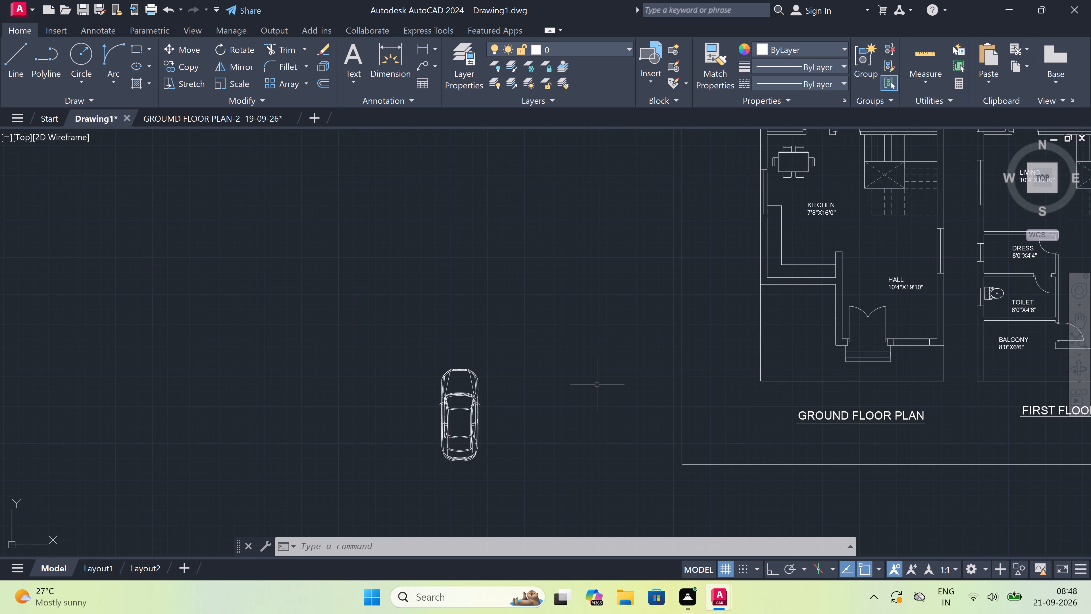
left_click_drag(528, 315, 525, 327)
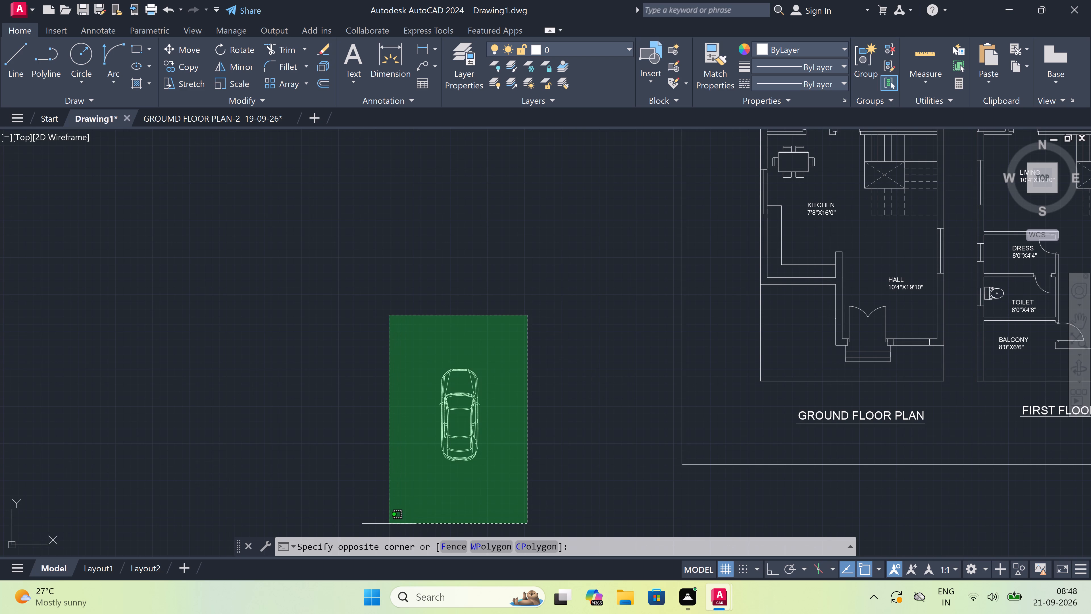
left_click(372, 482)
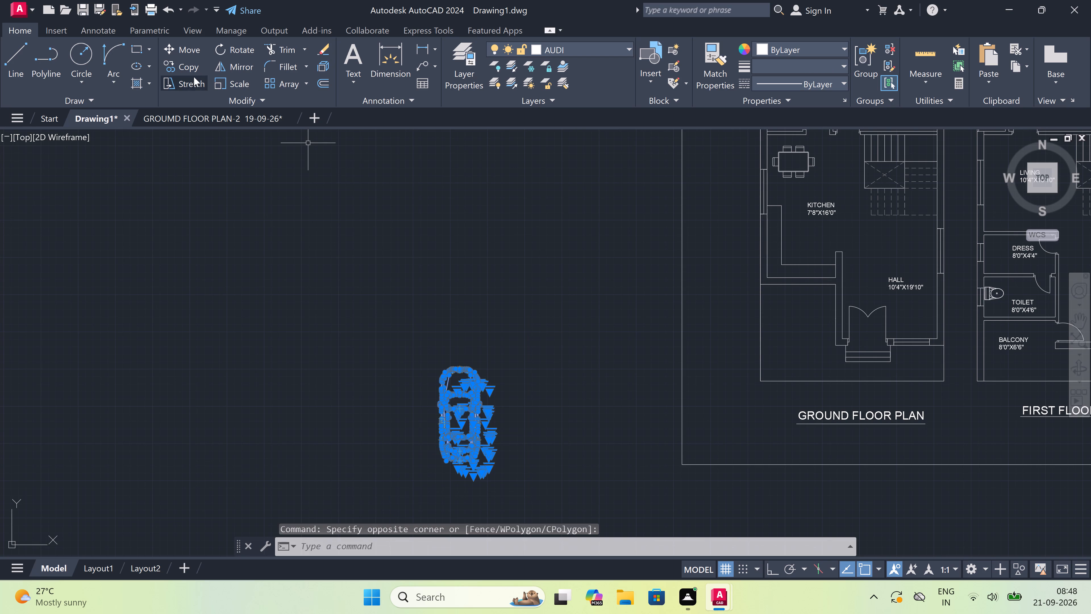
left_click_drag(231, 84, 238, 85)
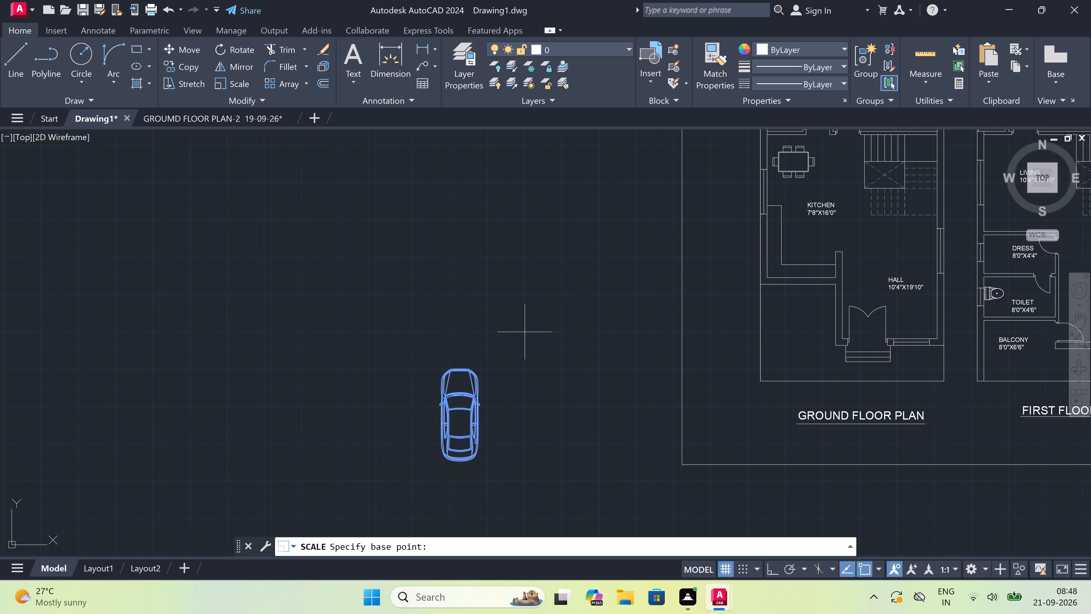
left_click(461, 374)
left_click(468, 338)
Move the scaled car into the open parking area of the GROUND FLOOR PLAN, below the kitchen and left of the entrance steps.
left_click_drag(491, 339, 482, 370)
left_click(372, 448)
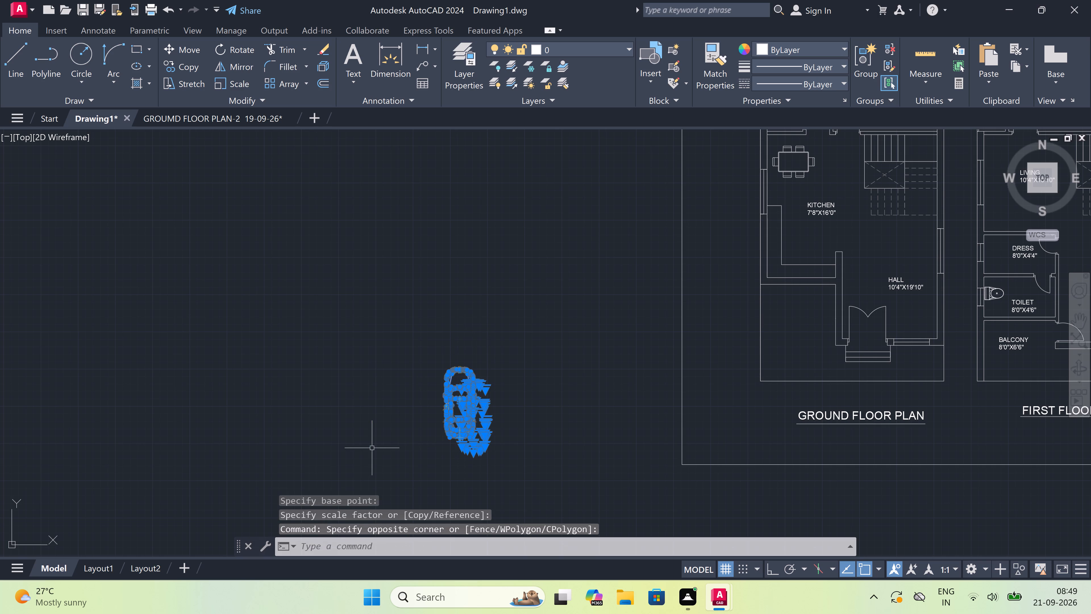
left_click(188, 46)
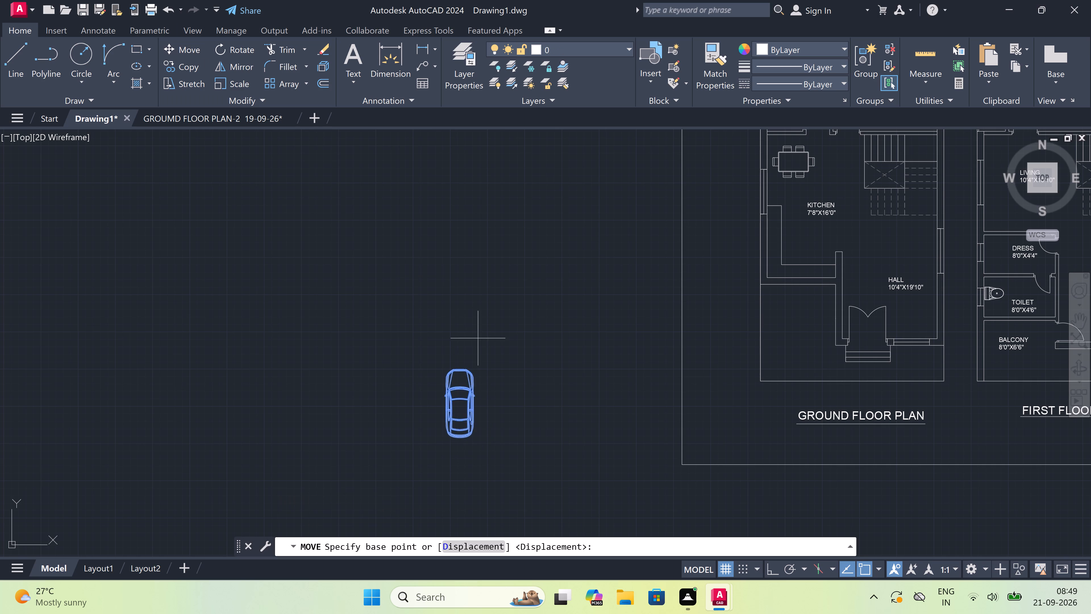
left_click_drag(459, 398, 459, 395)
scroll(837, 316, "up", 2)
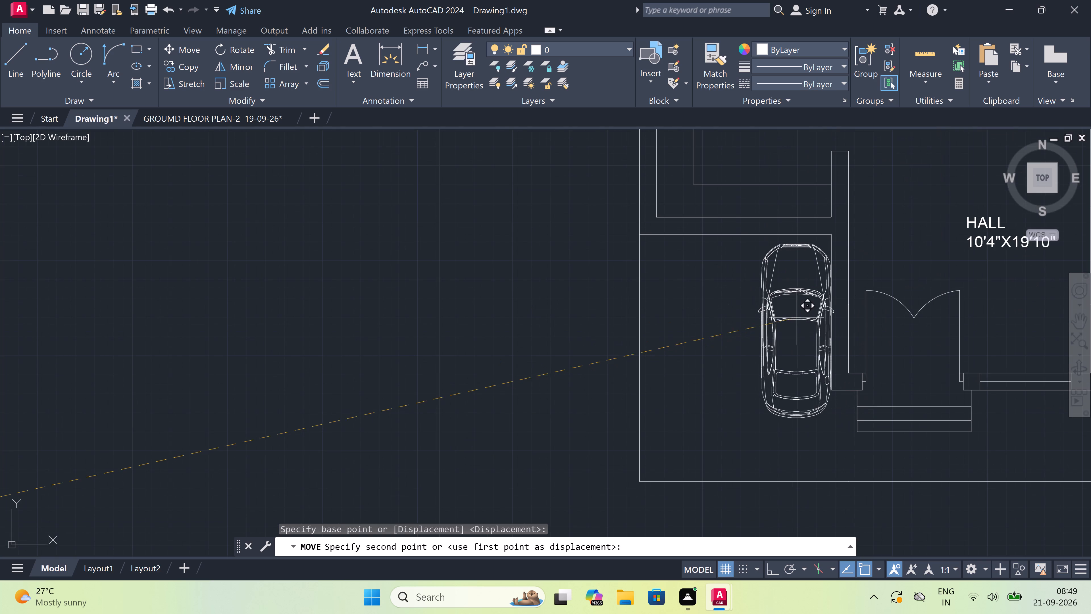
left_click(732, 329)
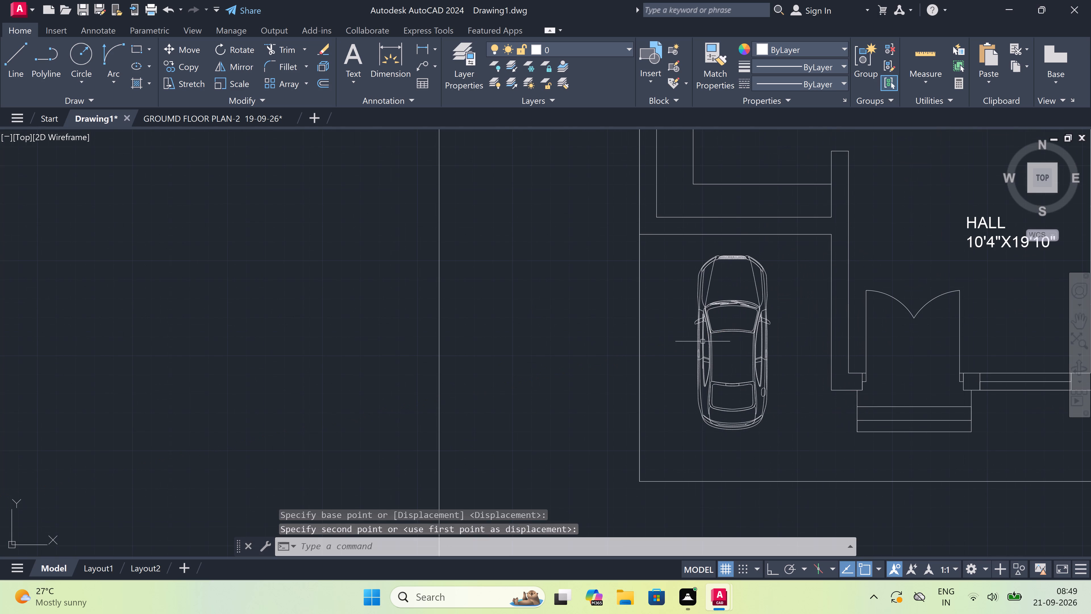
Rotate the bed beside the sheet to 270° about a point by its pillows, with Ortho on, so its headboard faces up.
scroll(461, 380, "down", 3)
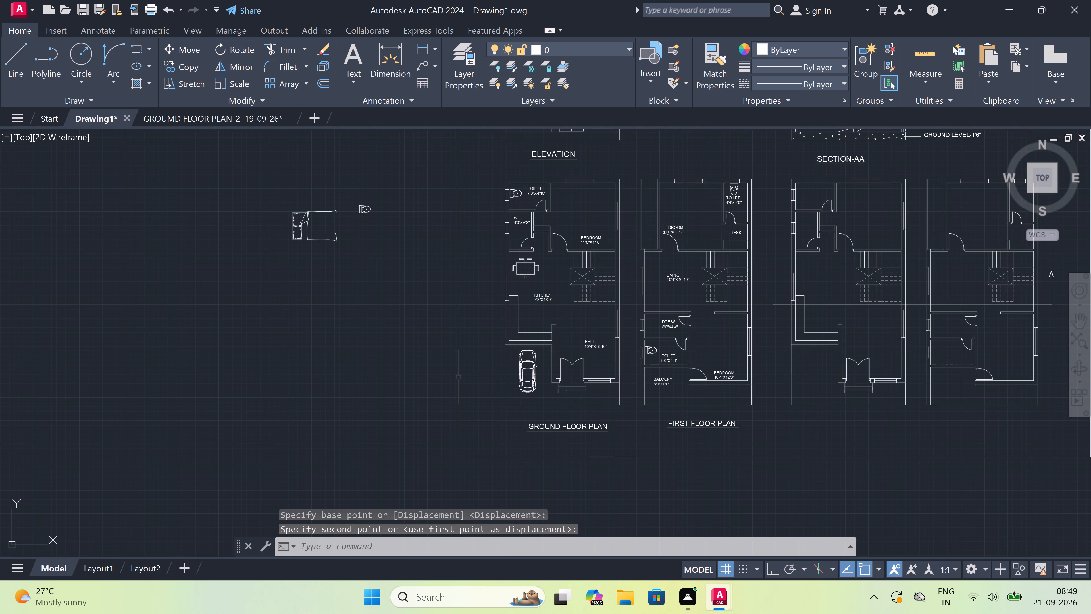
scroll(459, 377, "up", 1)
scroll(459, 377, "down", 2)
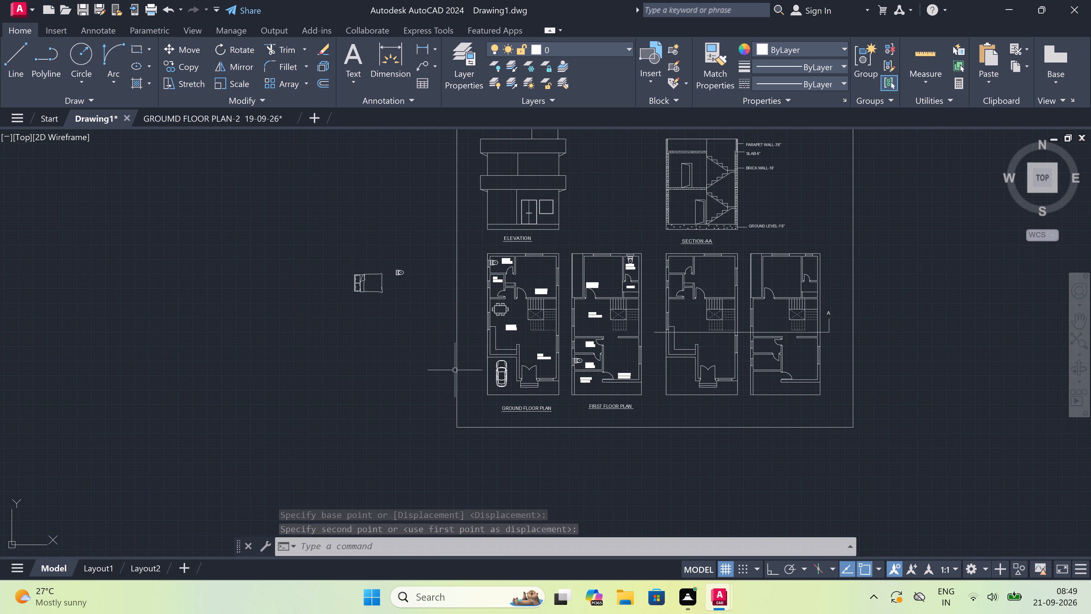
scroll(363, 235, "up", 4)
scroll(444, 306, "down", 3)
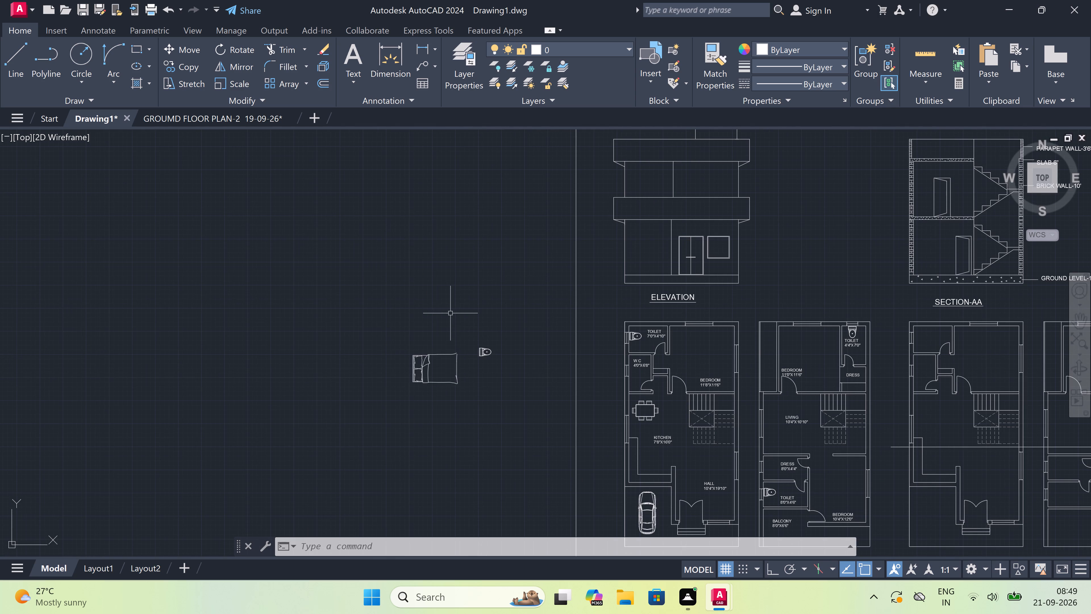
scroll(467, 352, "up", 2)
left_click(470, 321)
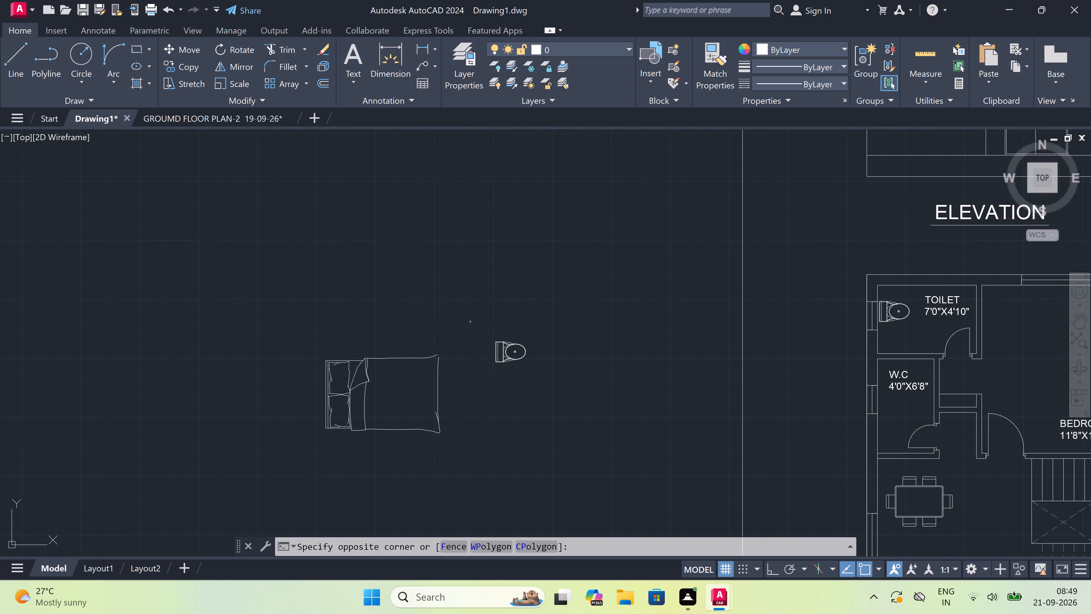
left_click(243, 467)
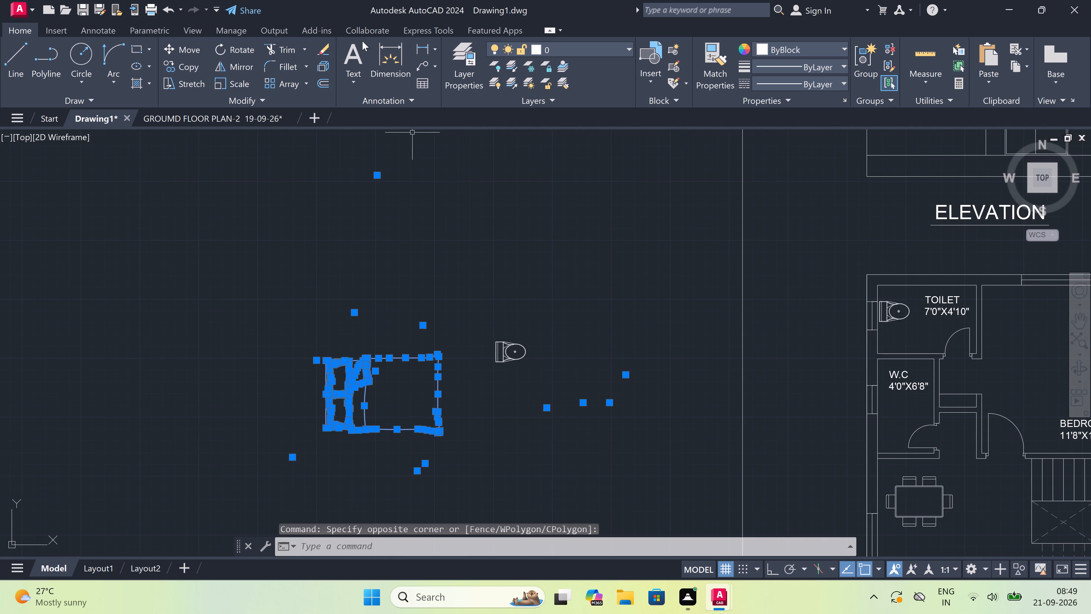
left_click(234, 50)
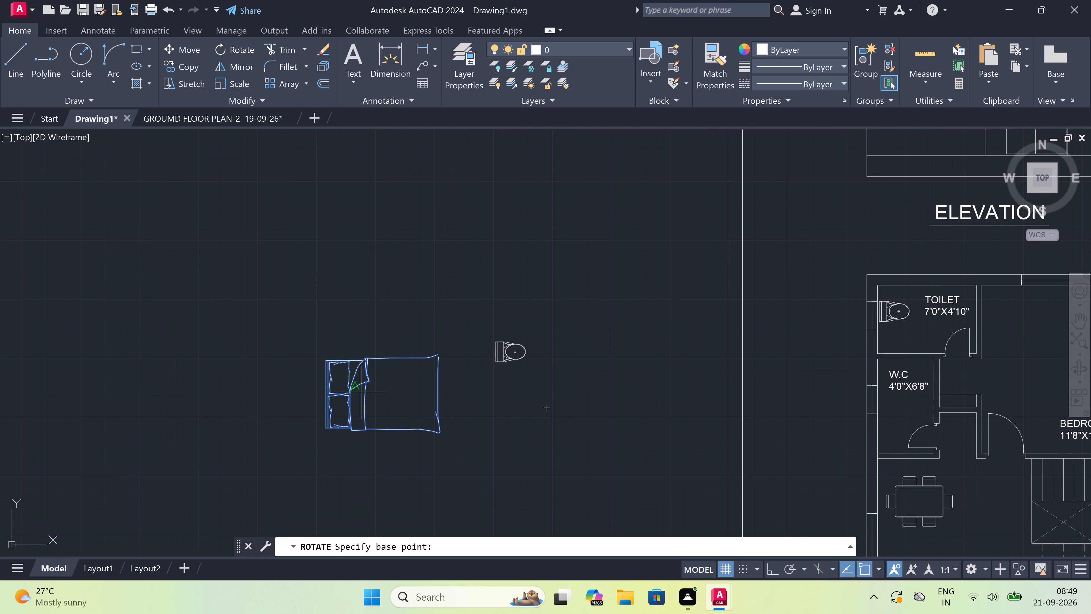
left_click(355, 397)
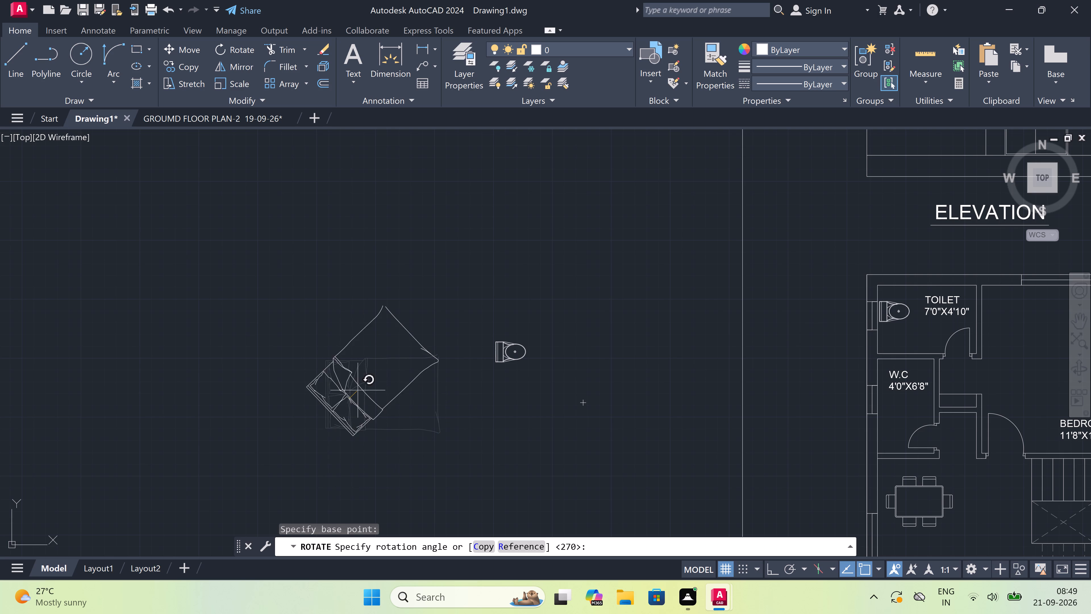
scroll(365, 407, "down", 5)
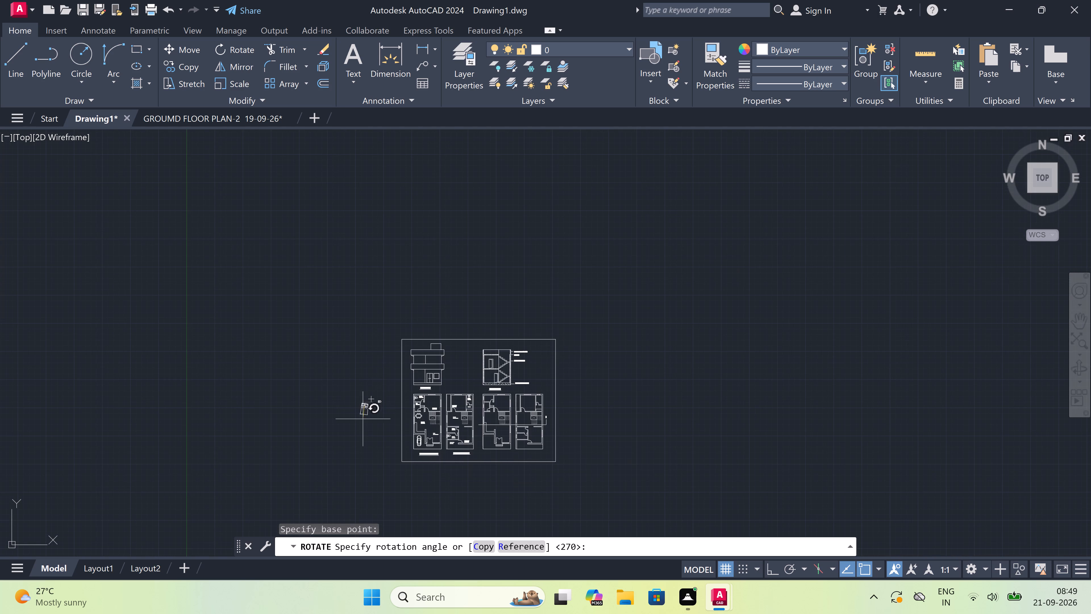
scroll(361, 424, "up", 3)
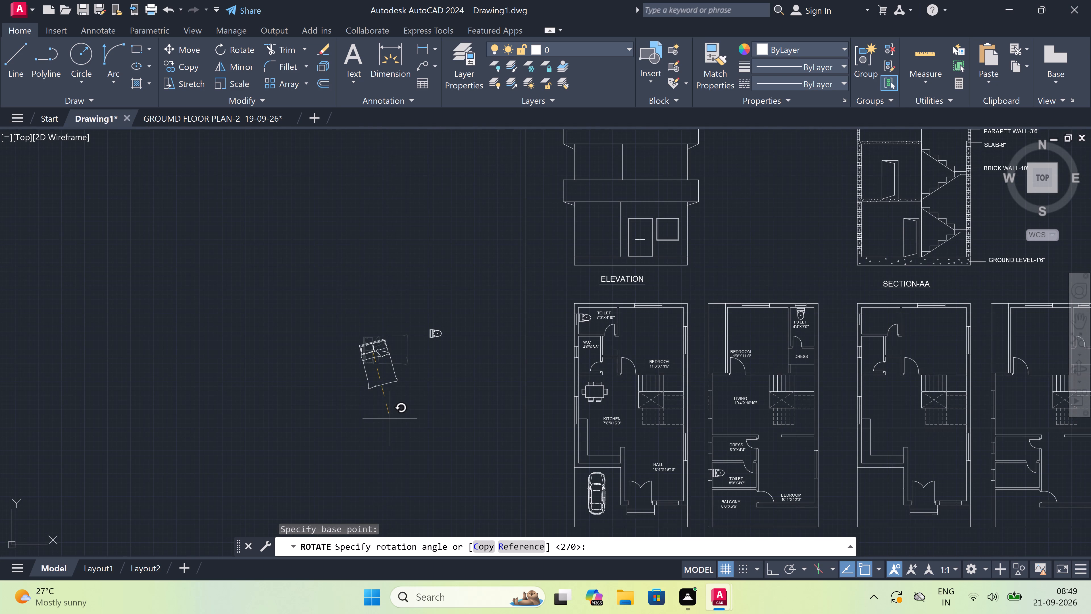
key("F8")
left_click(376, 416)
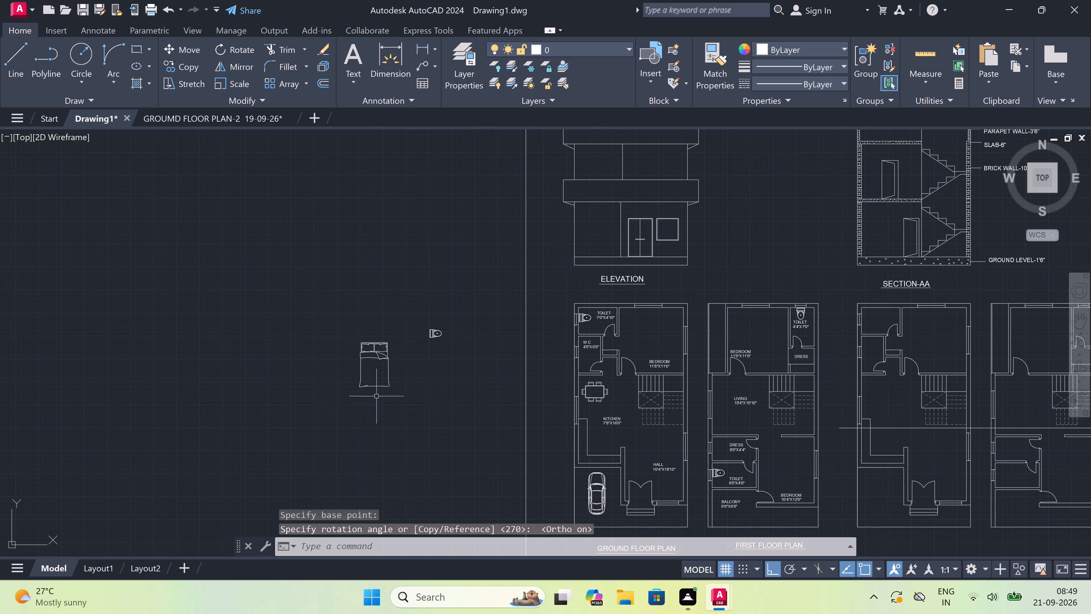
Copy the bed beside the sheet from its headboard's midpoint into the GROUND FLOOR PLAN's 11'8"X11'6" bedroom, headboard just below the top window, with Ortho off.
scroll(382, 354, "up", 1)
left_click_drag(410, 317, 402, 334)
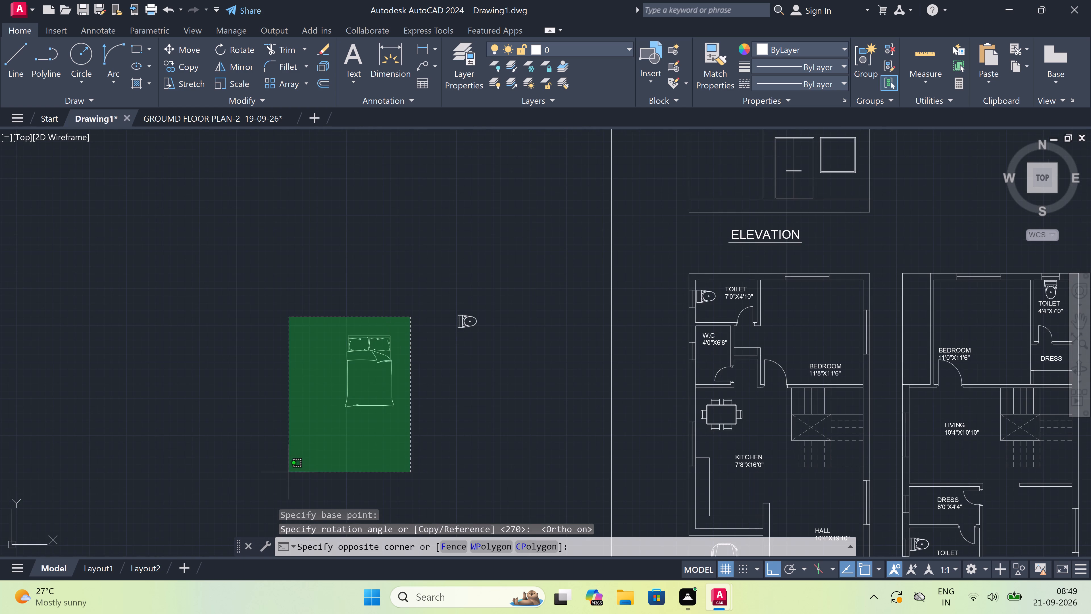
left_click(289, 472)
left_click(173, 61)
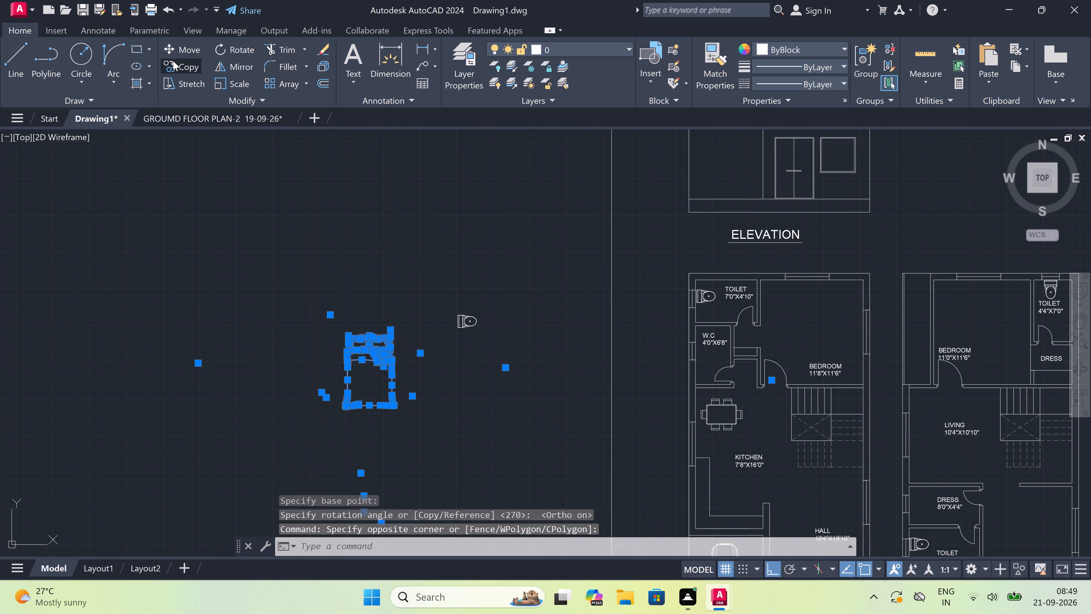
scroll(377, 332, "up", 2)
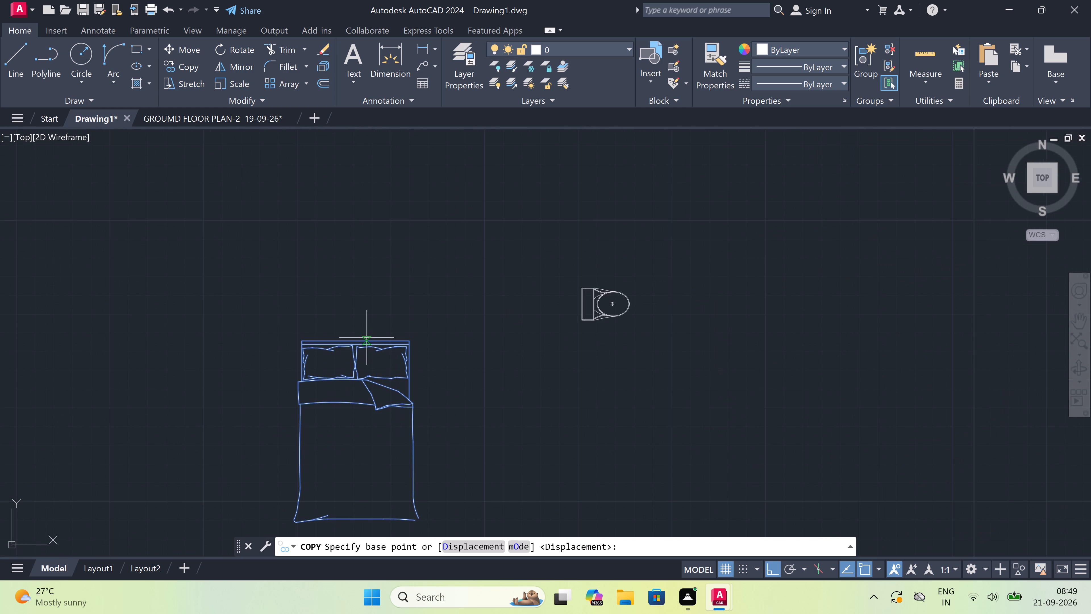
scroll(344, 347, "up", 1)
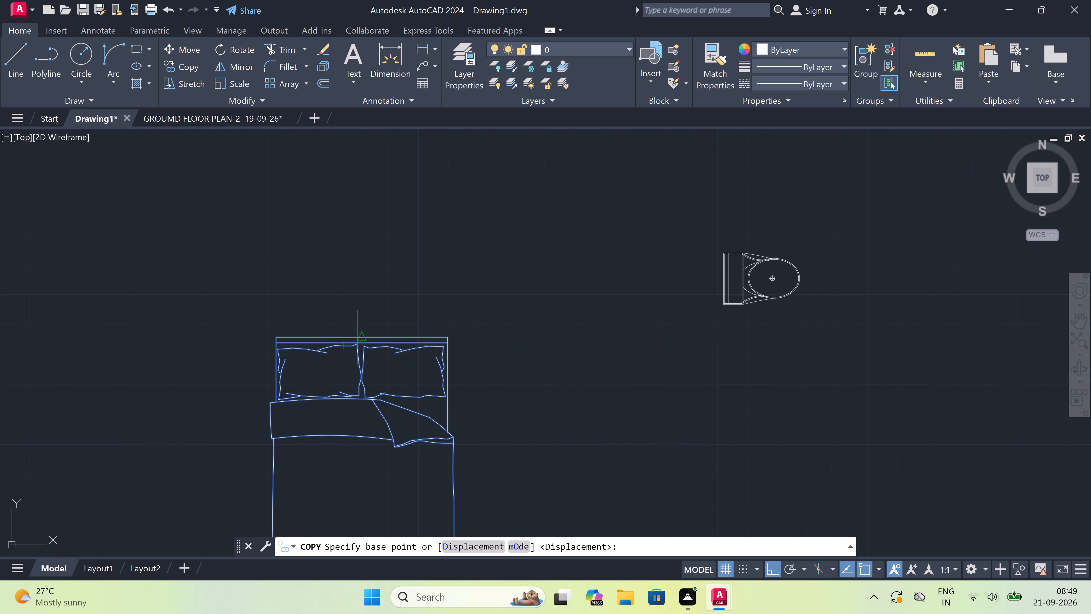
left_click_drag(359, 336, 361, 333)
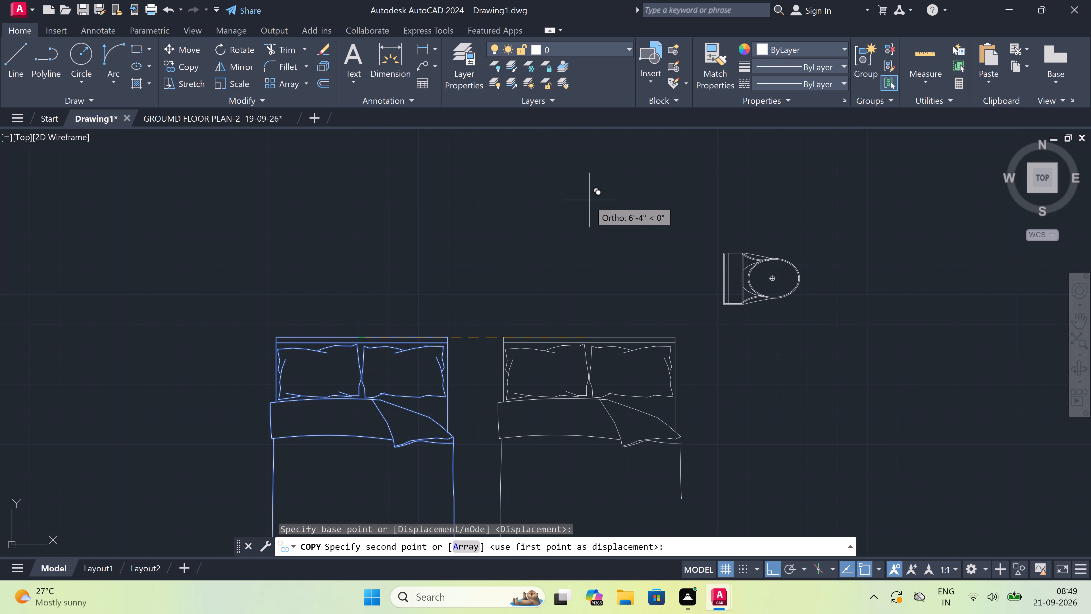
key("F8")
scroll(506, 246, "down", 5)
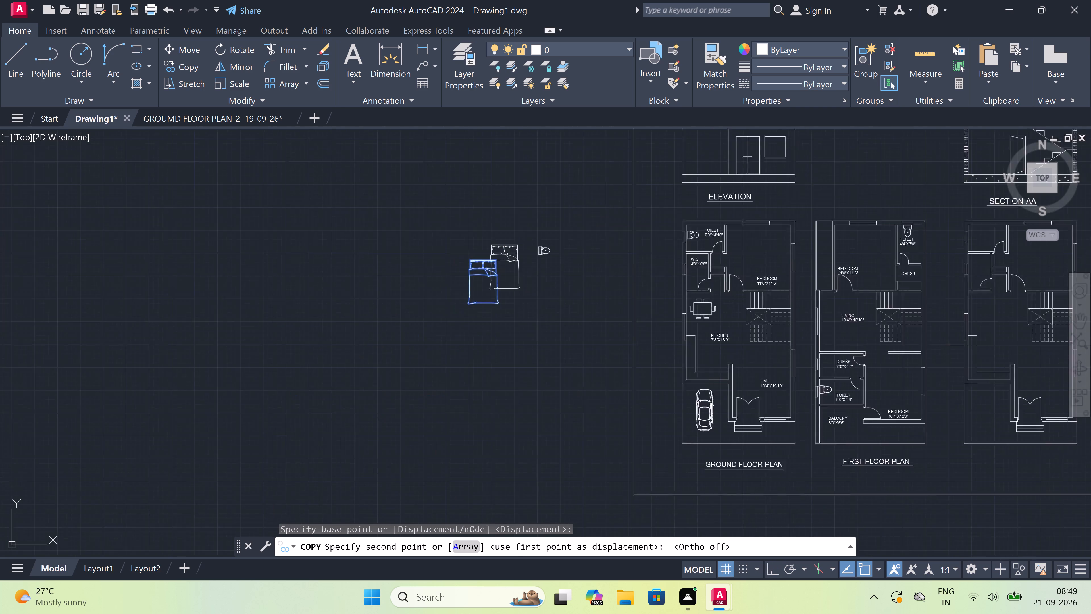
scroll(693, 231, "up", 3)
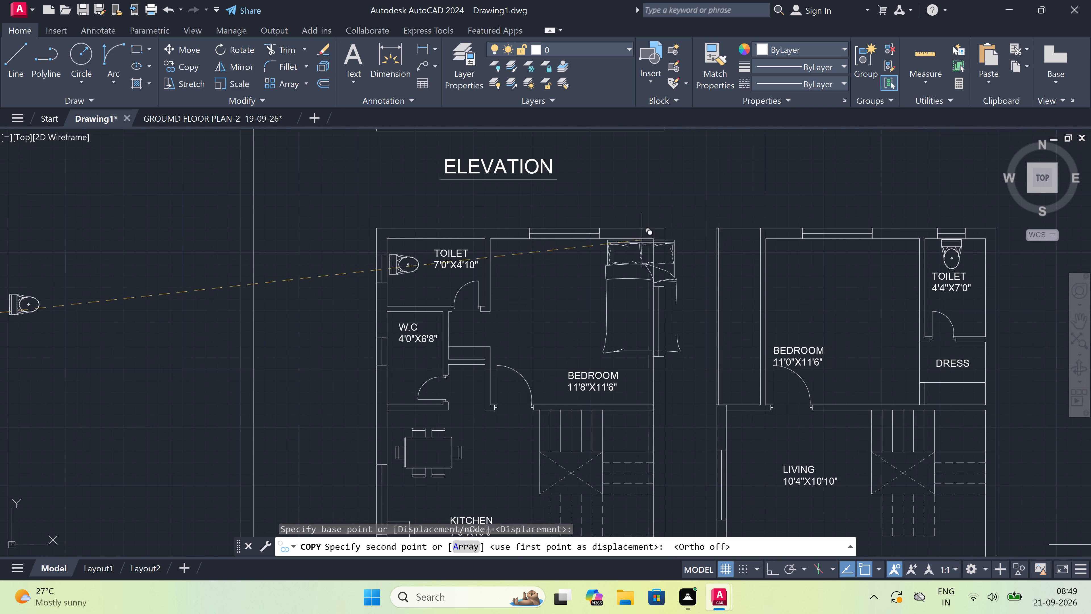
scroll(537, 258, "up", 2)
scroll(604, 238, "down", 1)
scroll(622, 227, "up", 1)
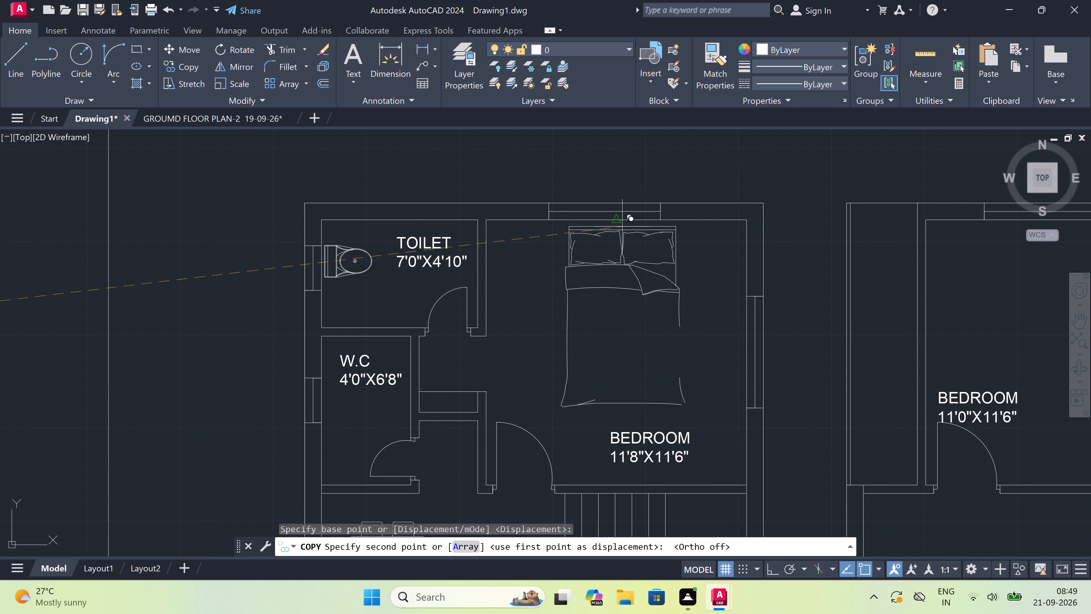
scroll(624, 224, "up", 1)
left_click(633, 220)
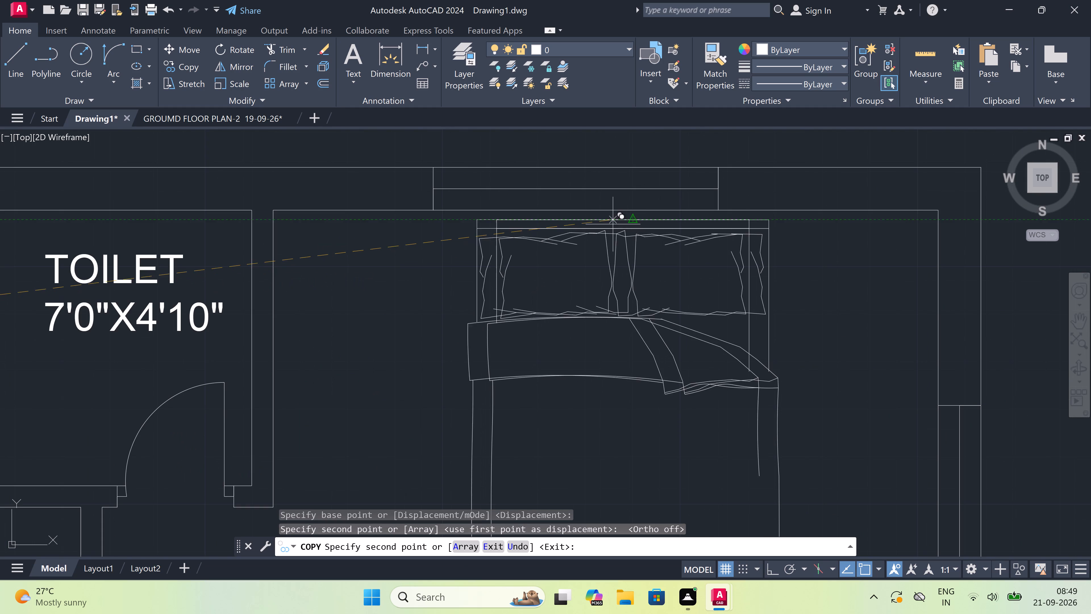
Place a second copy of the bed in the FIRST FLOOR PLAN's 11'0"X11'6" bedroom, headboard just below the top wall.
scroll(584, 225, "down", 4)
scroll(758, 217, "up", 3)
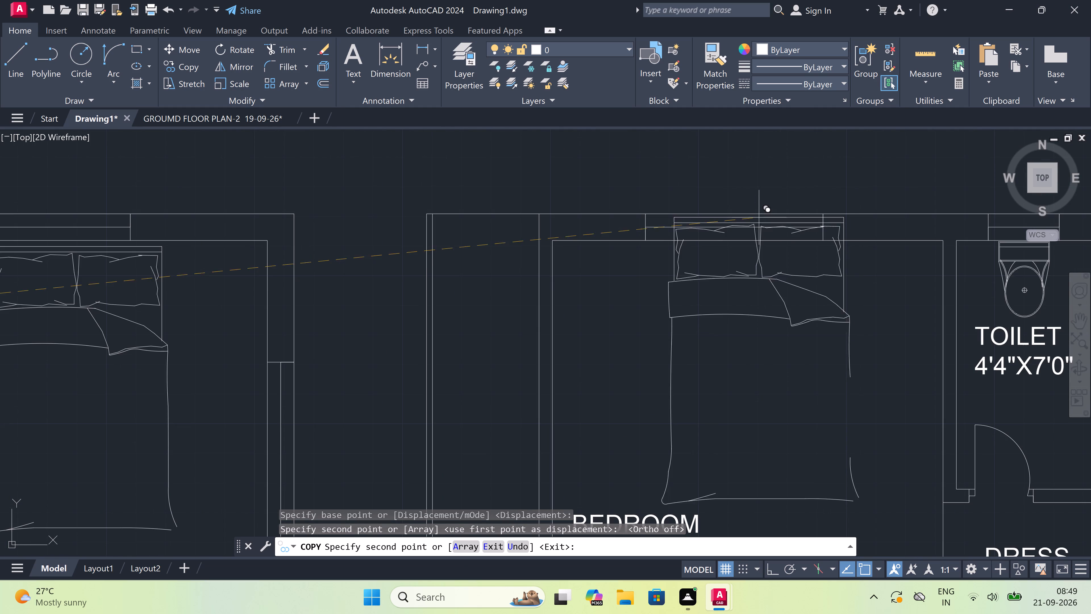
scroll(798, 256, "up", 1)
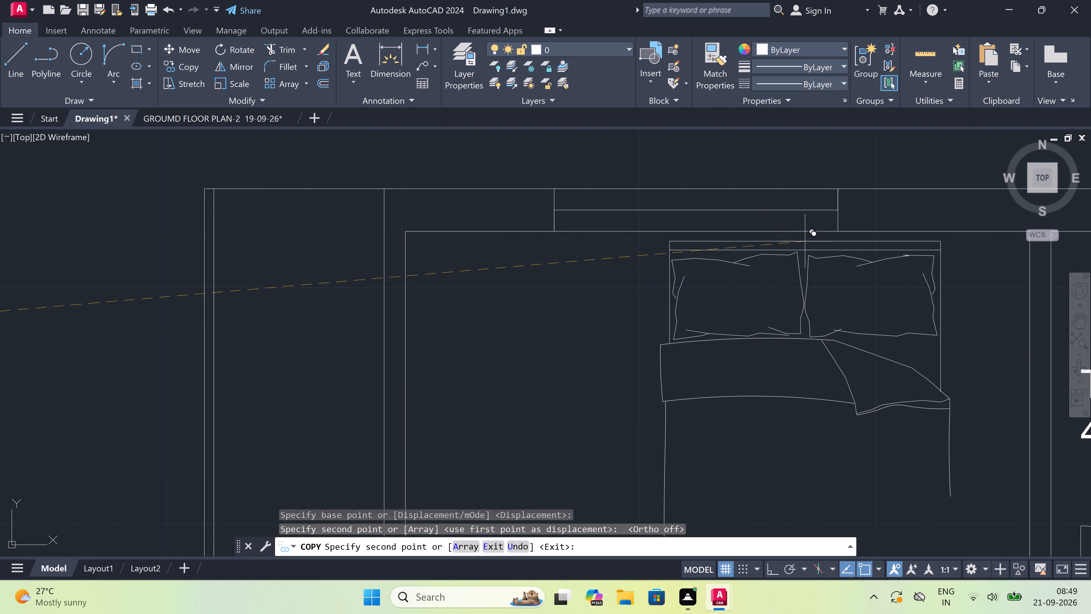
left_click(805, 240)
key("Escape")
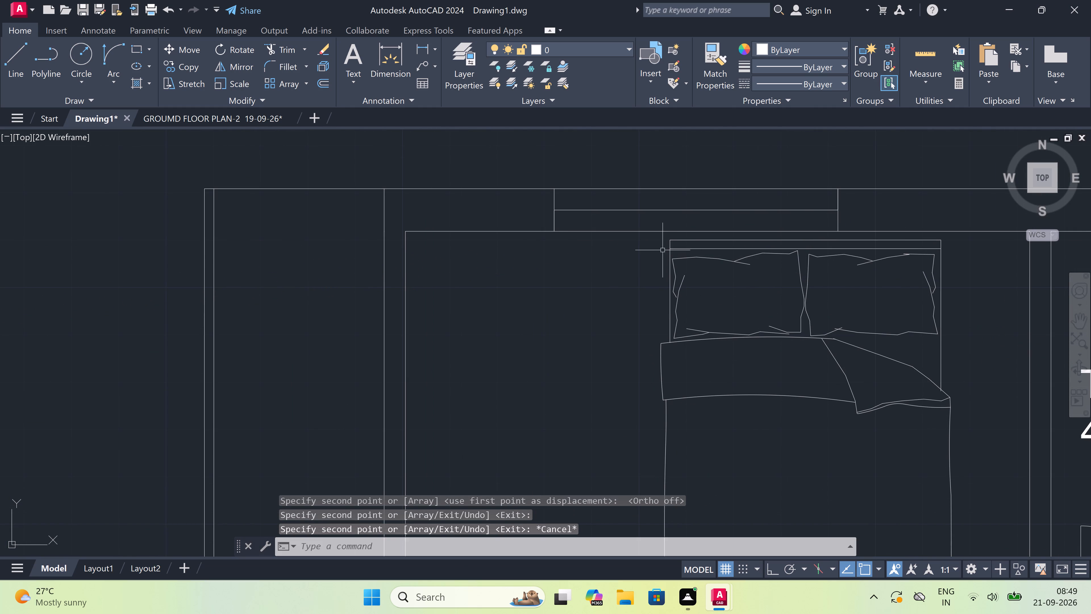
Move the first floor's BEDROOM 11'0"X11'6" label to the clear space below the bed, away from the door swing.
scroll(647, 236, "down", 4)
scroll(634, 326, "up", 2)
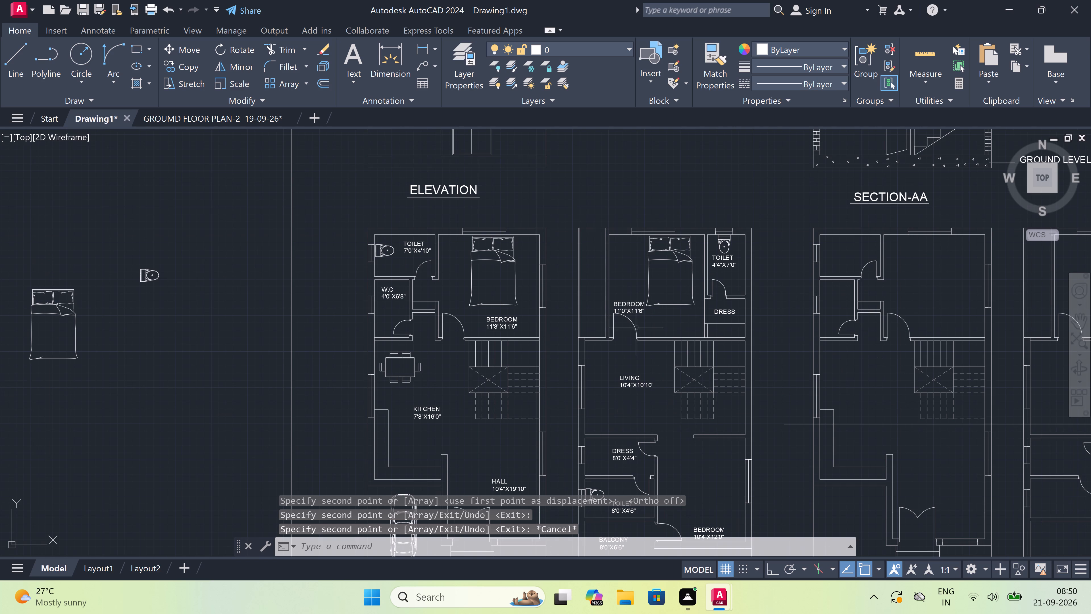
left_click(627, 282)
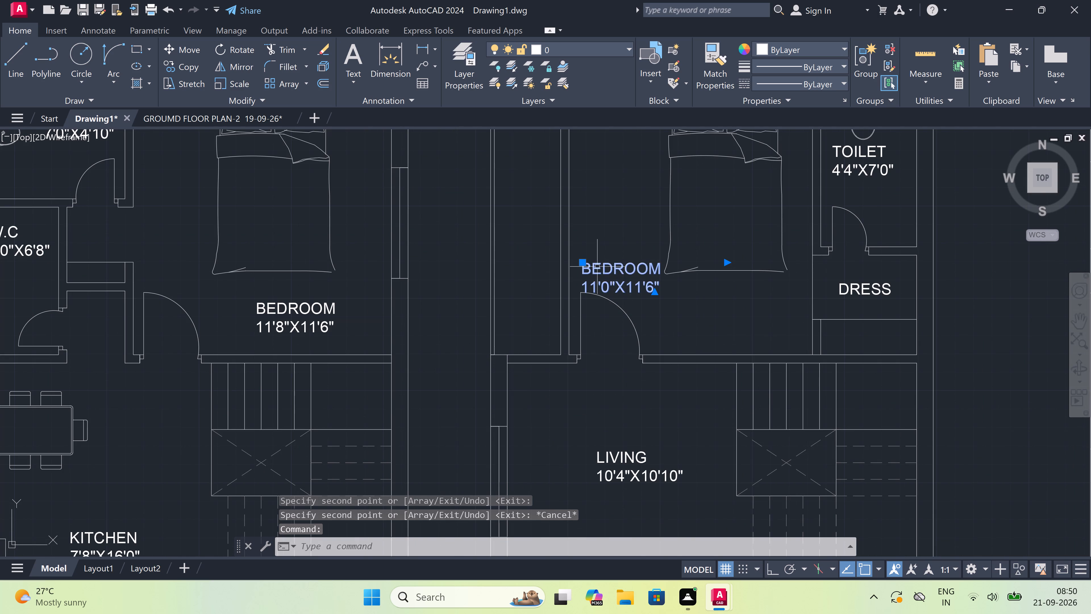
left_click(583, 263)
left_click(688, 291)
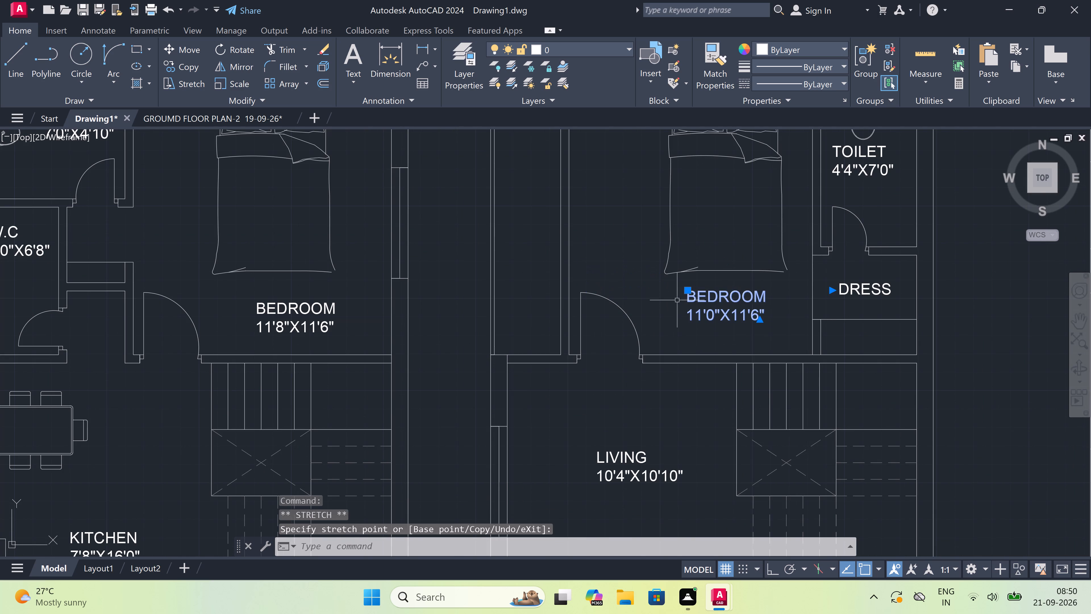
key("Escape")
Erase the leftover source bed and WC lying outside the sheet border.
scroll(615, 280, "down", 2)
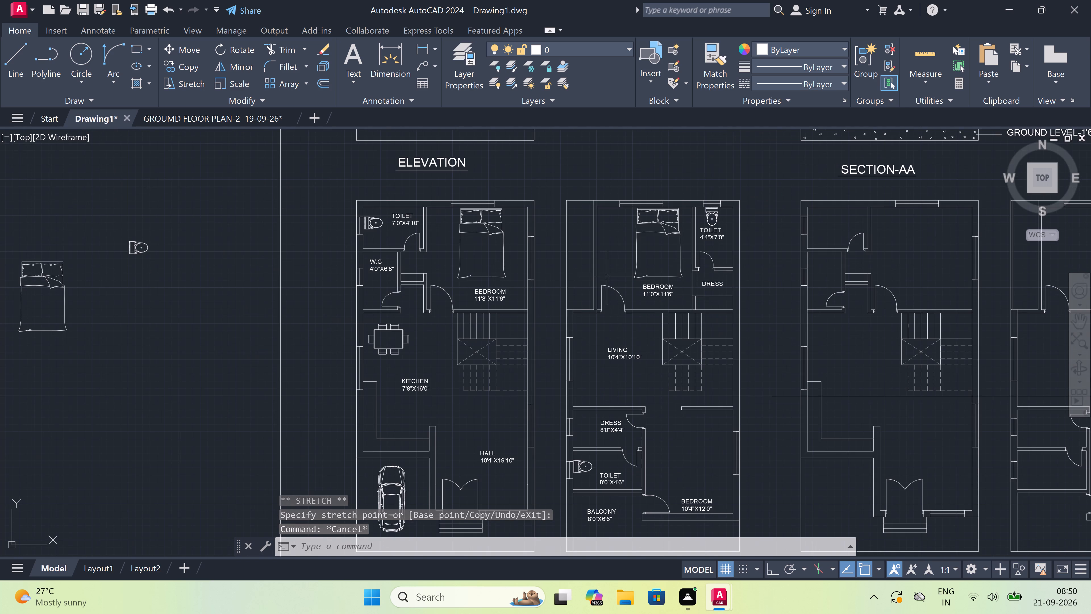
scroll(591, 261, "up", 1)
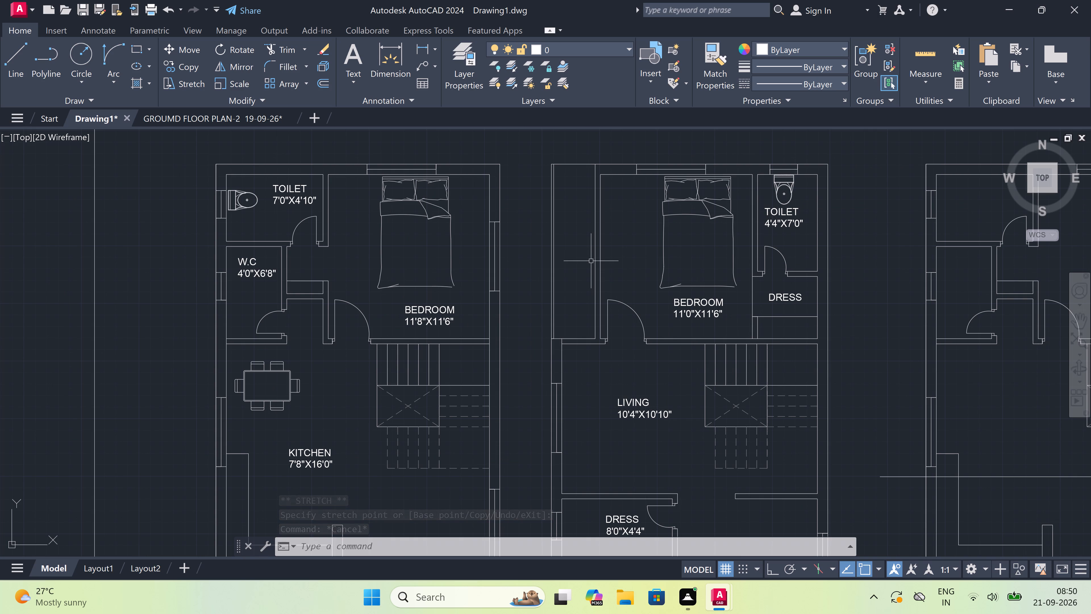
scroll(592, 259, "down", 4)
scroll(592, 259, "up", 2)
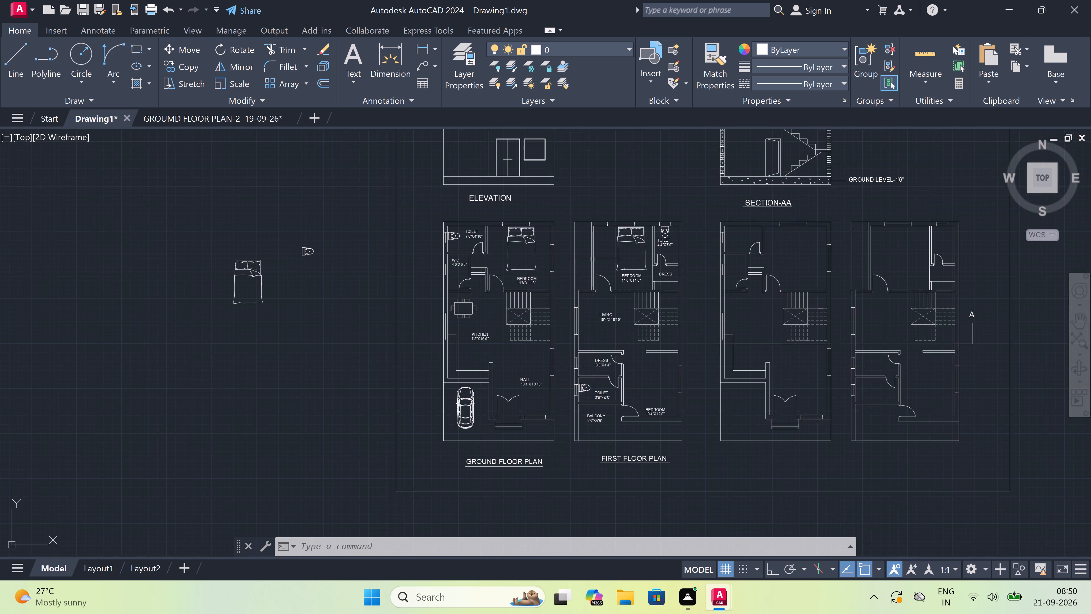
scroll(592, 259, "down", 2)
scroll(482, 252, "up", 2)
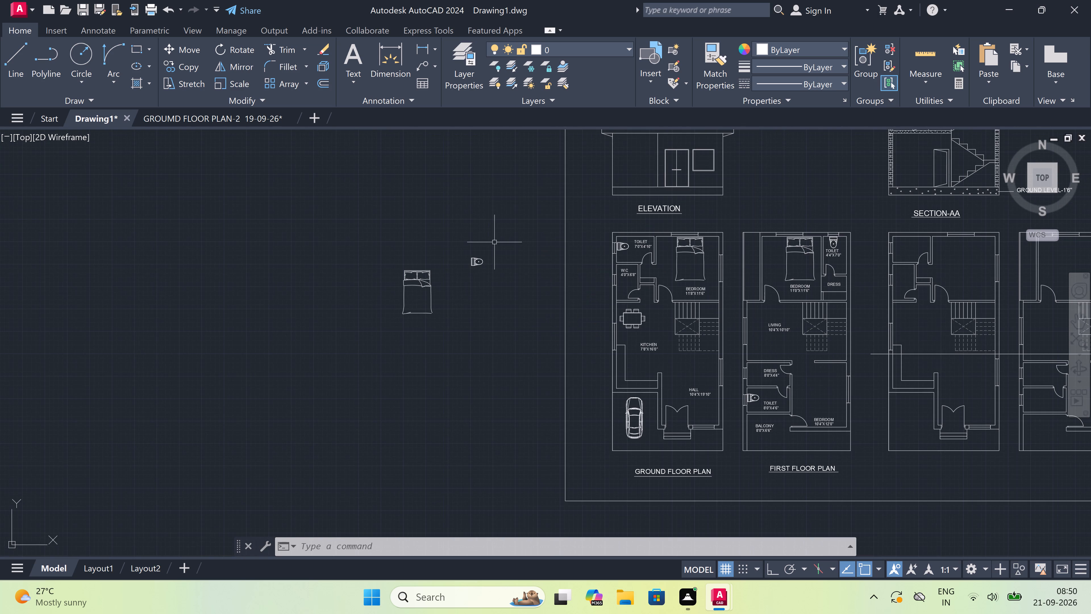
left_click_drag(501, 238, 482, 259)
left_click(272, 426)
key("Delete")
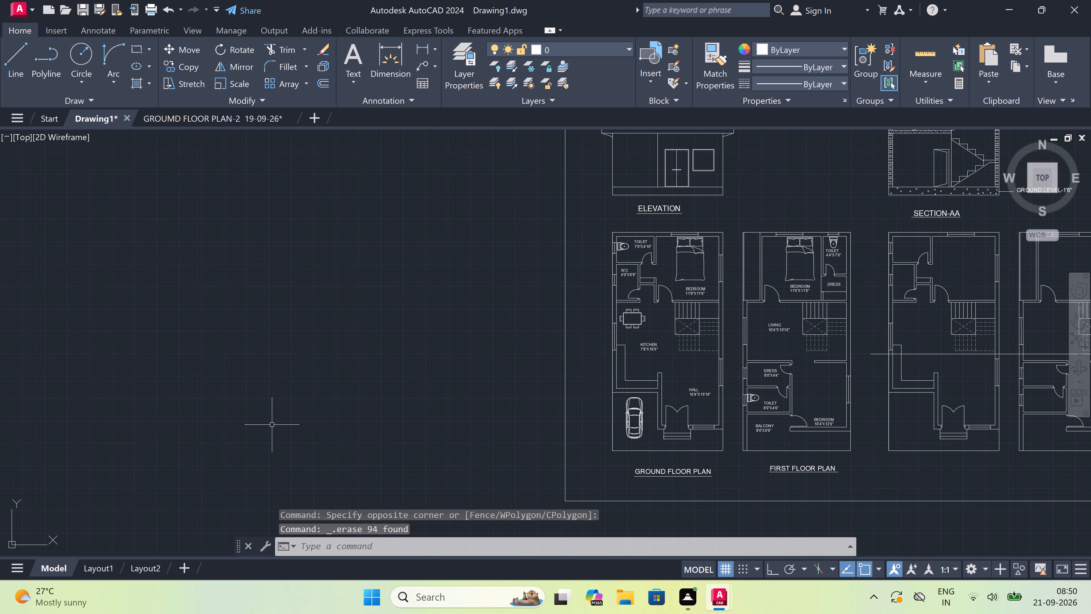
Draw a rectangle in the ELEVATION's plinth band directly below the entrance door, as wide as the door frame and as high as the band.
scroll(326, 410, "down", 2)
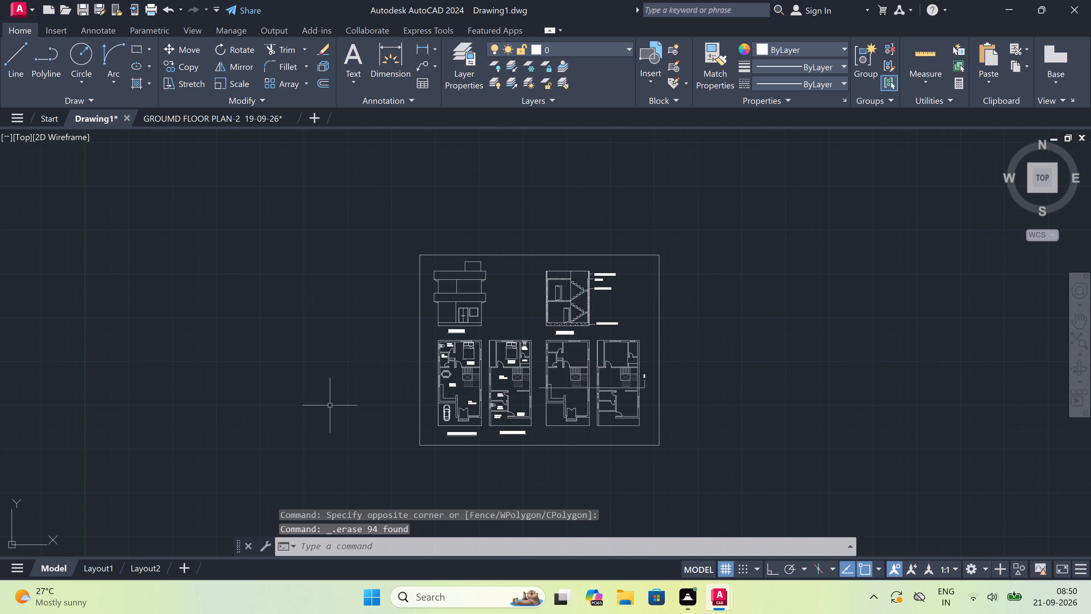
scroll(442, 271, "up", 3)
scroll(451, 268, "down", 2)
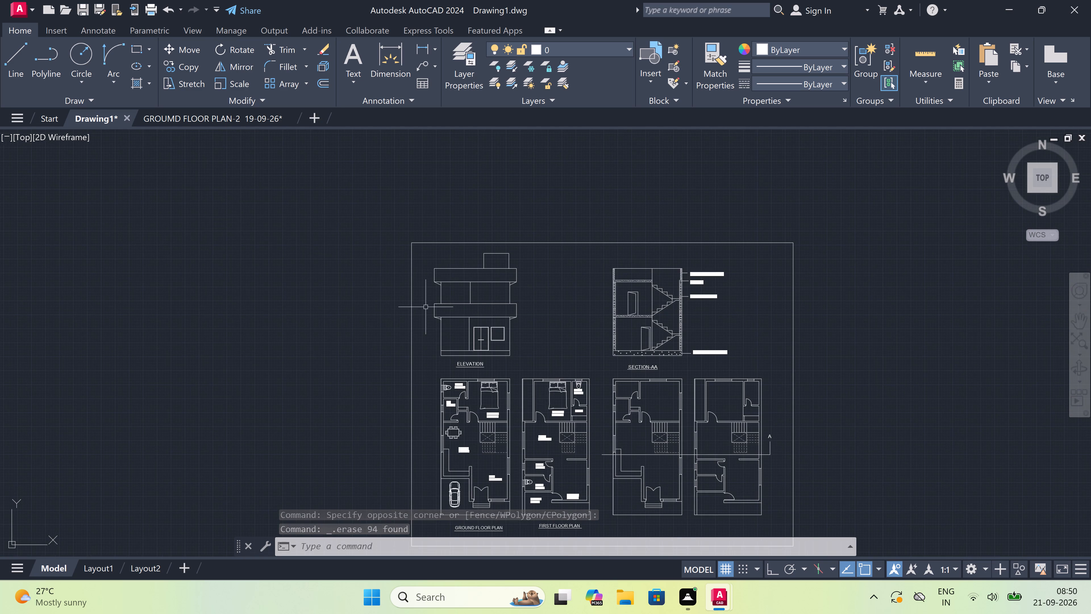
scroll(419, 317, "up", 2)
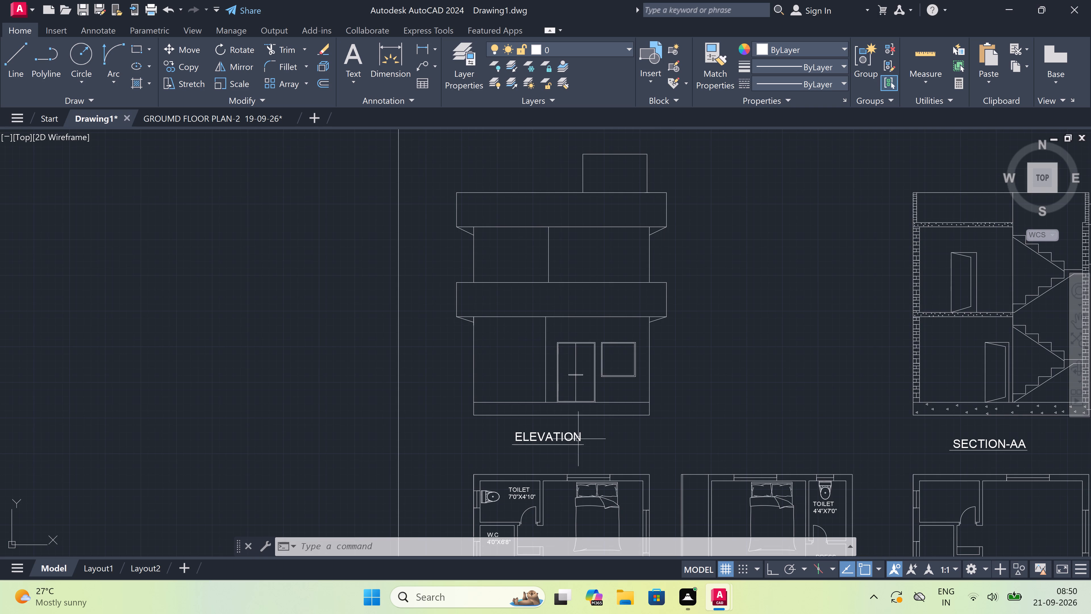
scroll(582, 428, "up", 1)
scroll(562, 414, "up", 3)
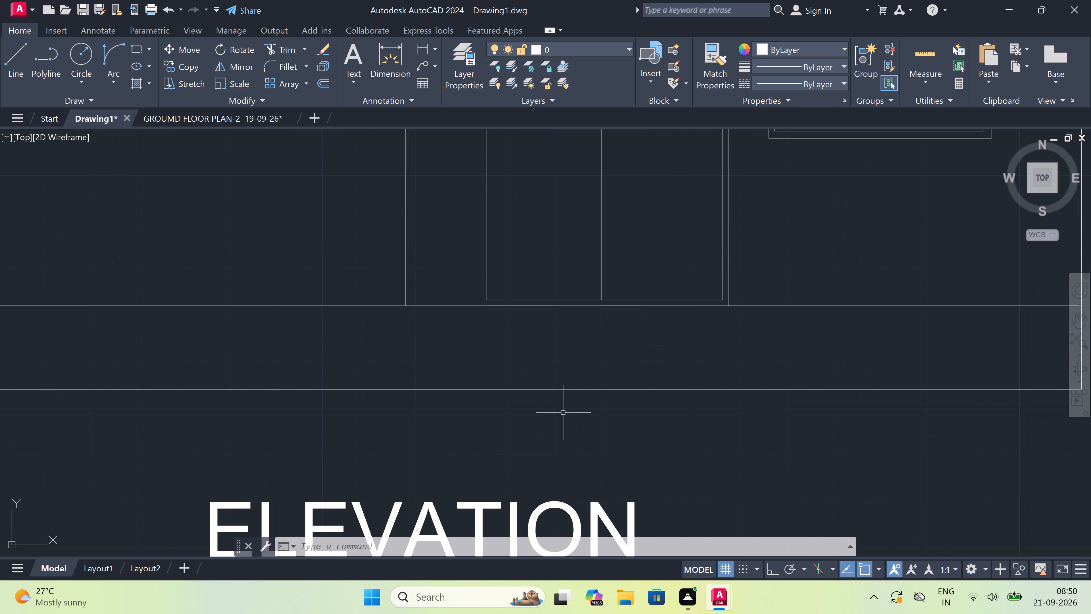
type("REC")
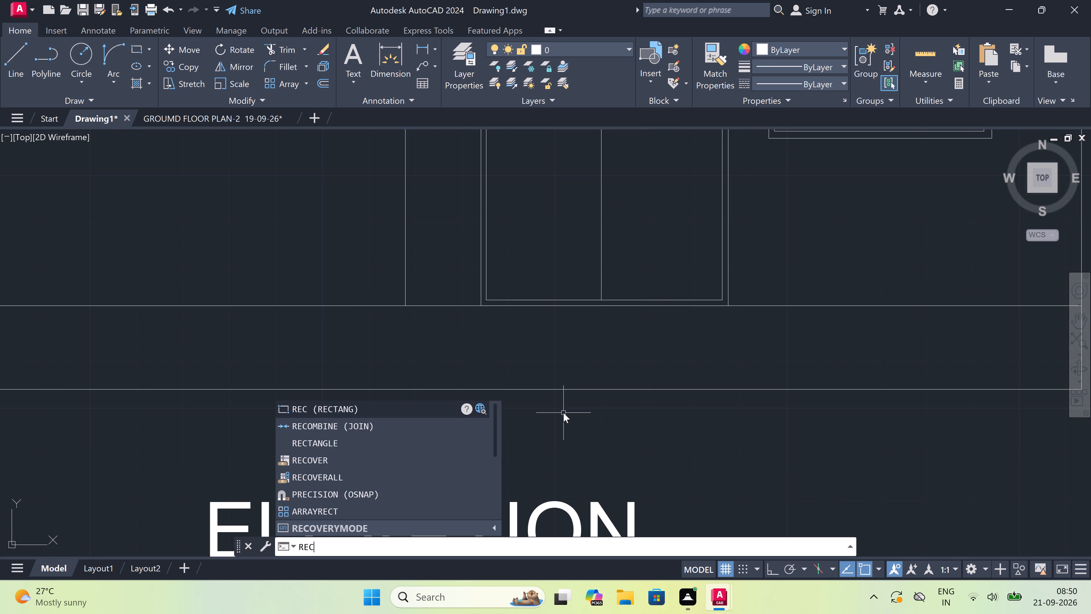
key("space")
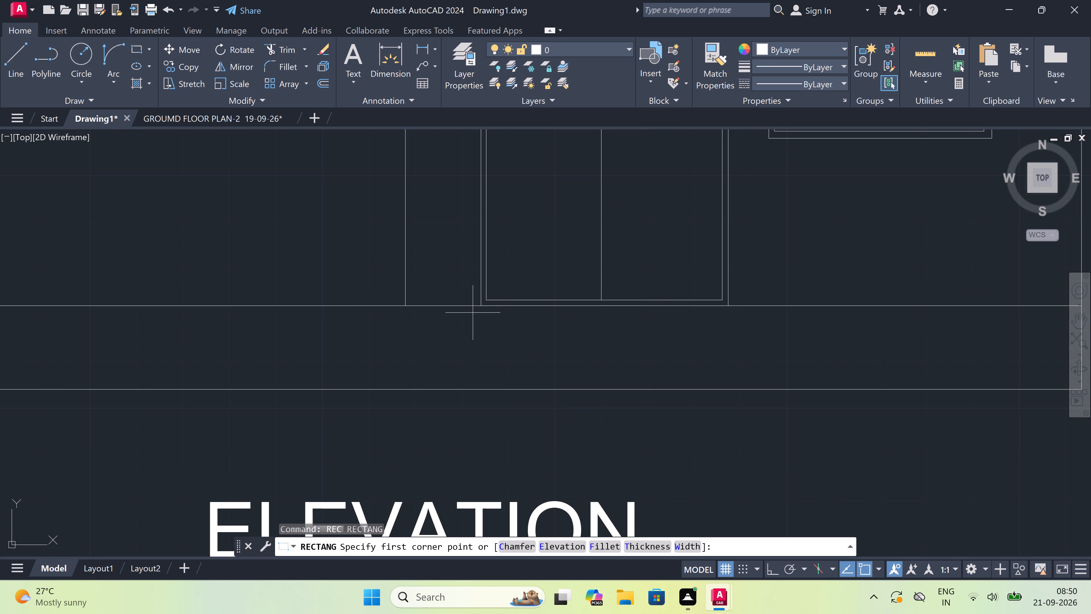
left_click(478, 305)
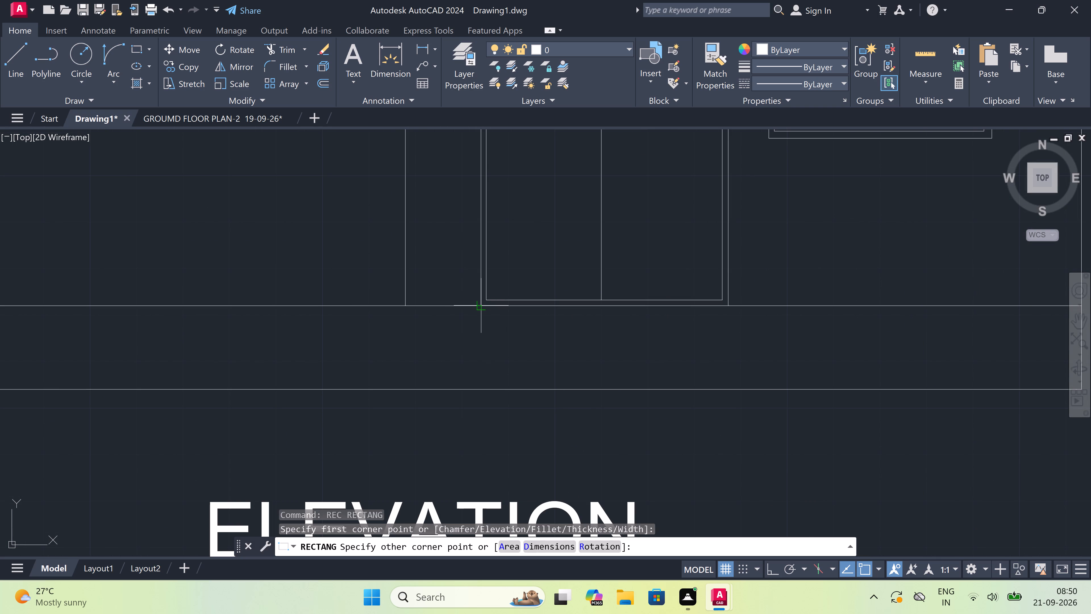
left_click(728, 390)
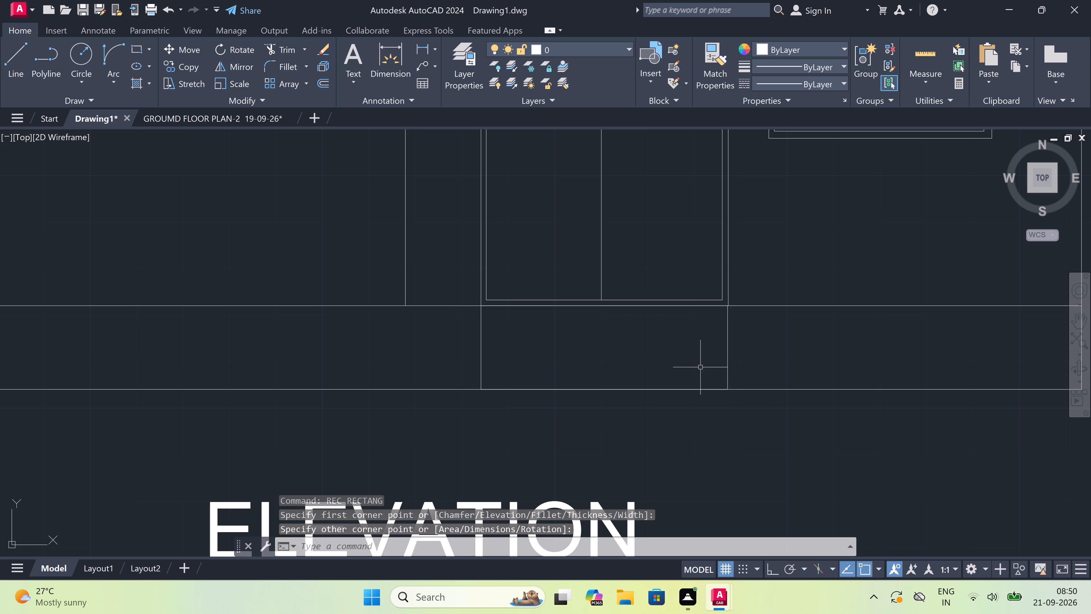
Draw a horizontal line between the side midpoints of the rectangle below the door, with Ortho on, dividing it into two steps.
key("l")
key("space")
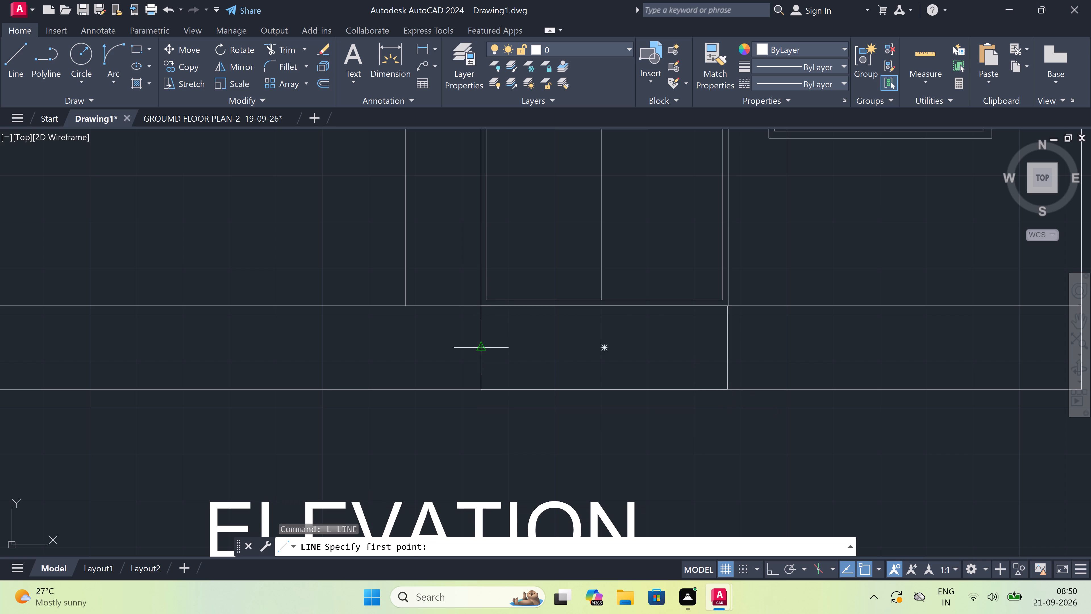
left_click_drag(480, 348, 499, 352)
key("F8")
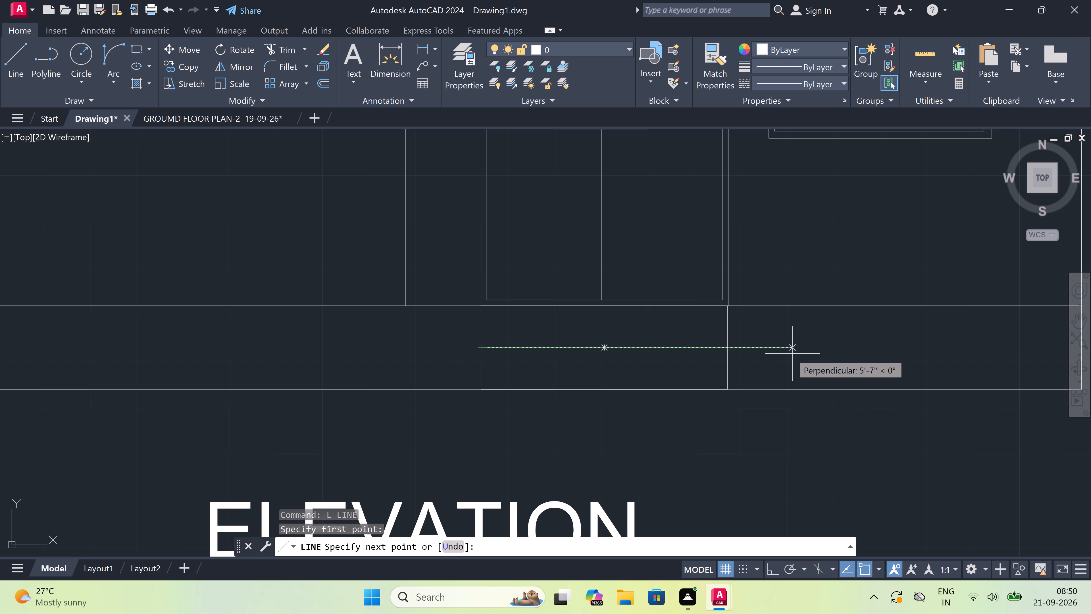
left_click(724, 349)
key("Escape")
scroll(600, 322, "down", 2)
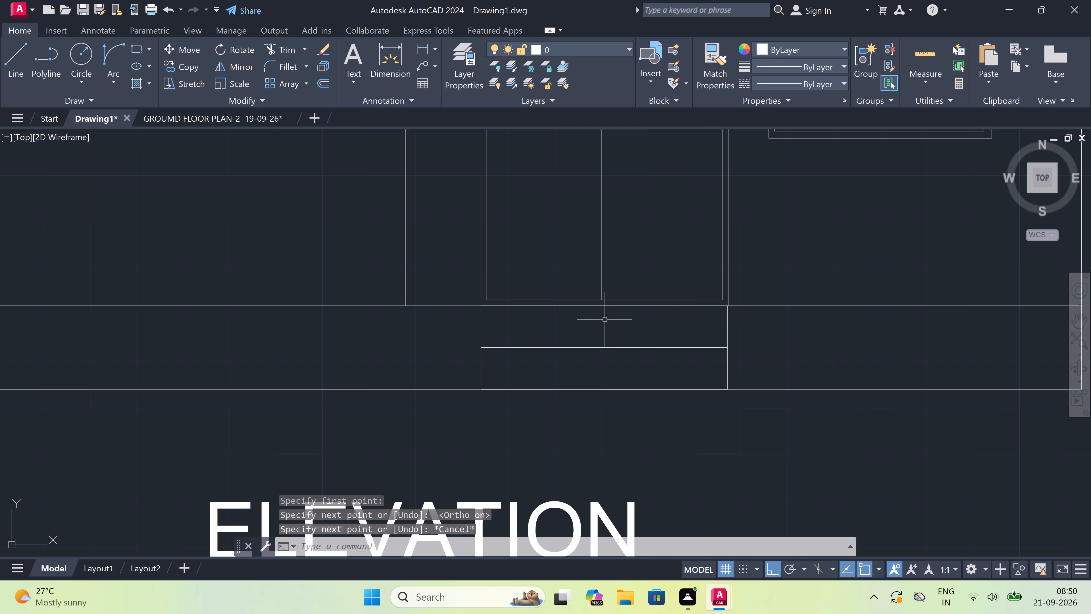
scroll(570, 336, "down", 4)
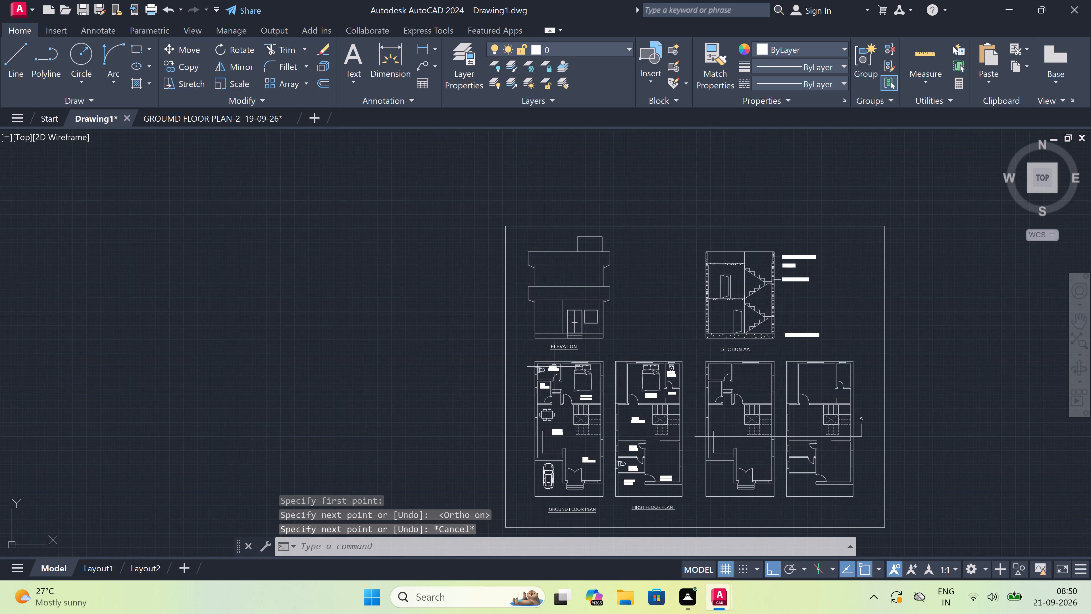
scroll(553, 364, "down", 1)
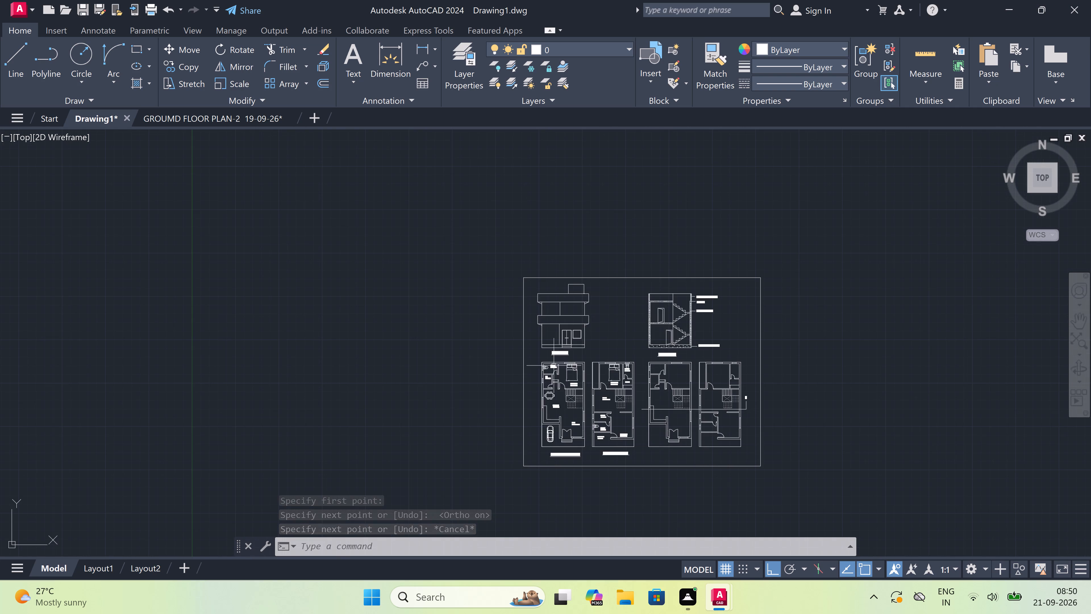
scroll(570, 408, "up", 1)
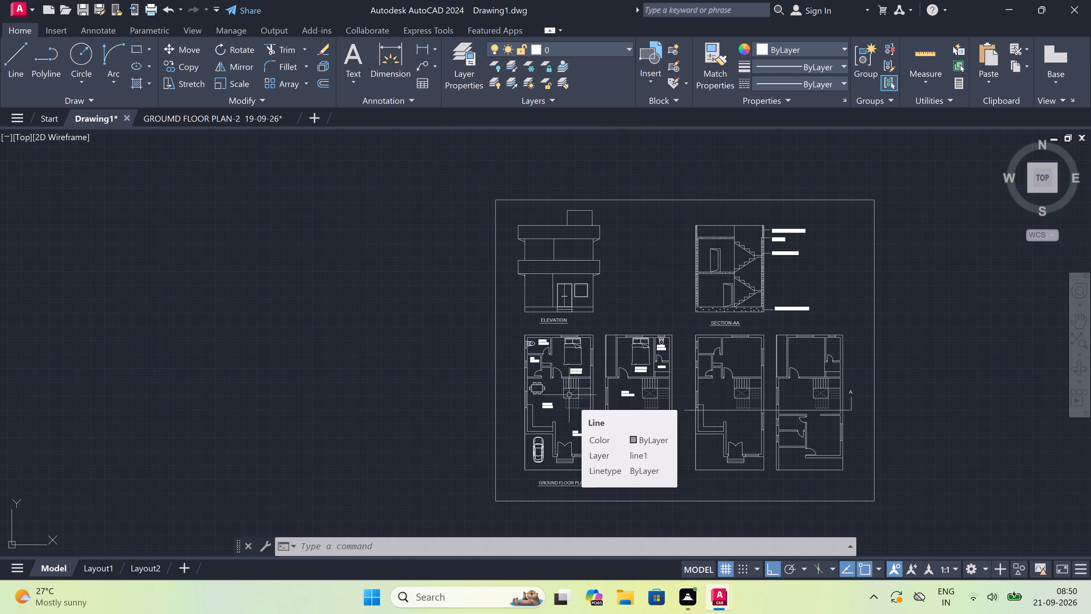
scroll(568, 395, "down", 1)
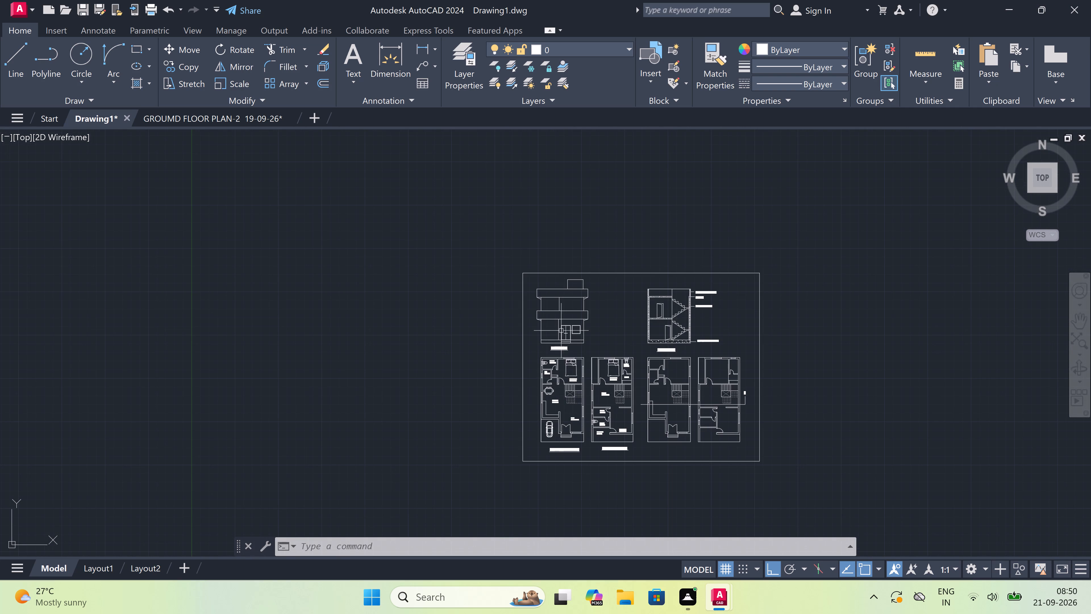
Draw a vertical line between the top and bottom midpoints of the ELEVATION window's inner frame, dividing it into two panes.
scroll(564, 302, "up", 3)
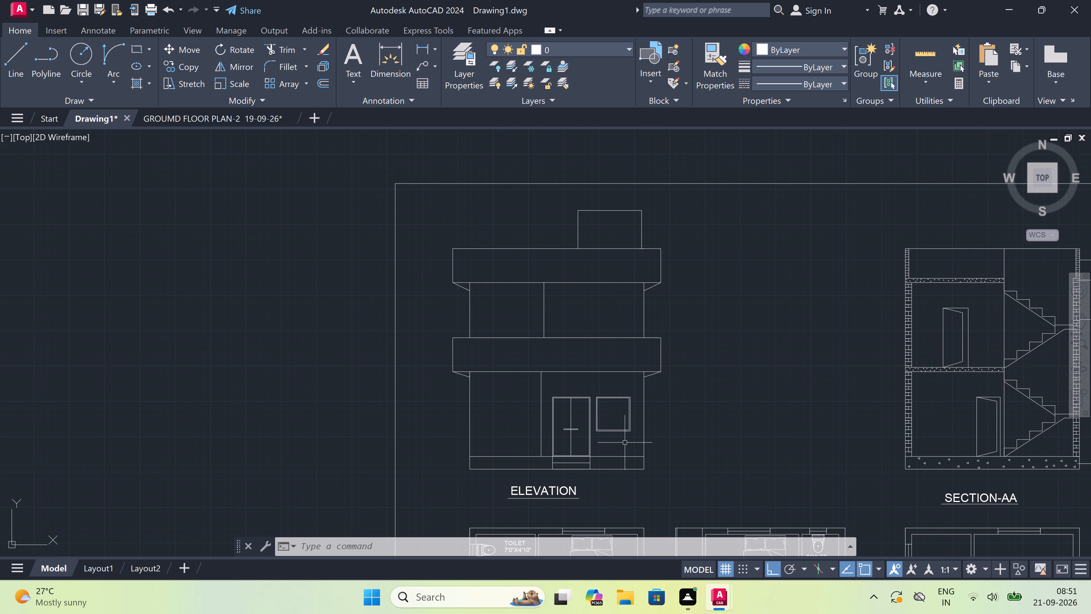
key("l")
key("space")
scroll(642, 436, "up", 1)
scroll(617, 422, "up", 2)
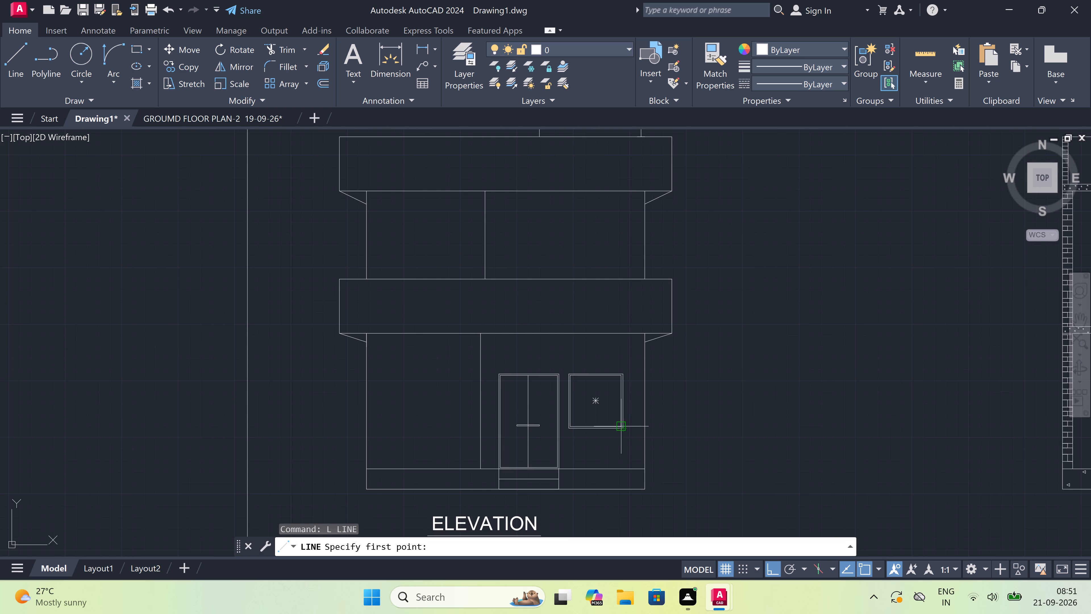
scroll(617, 422, "up", 1)
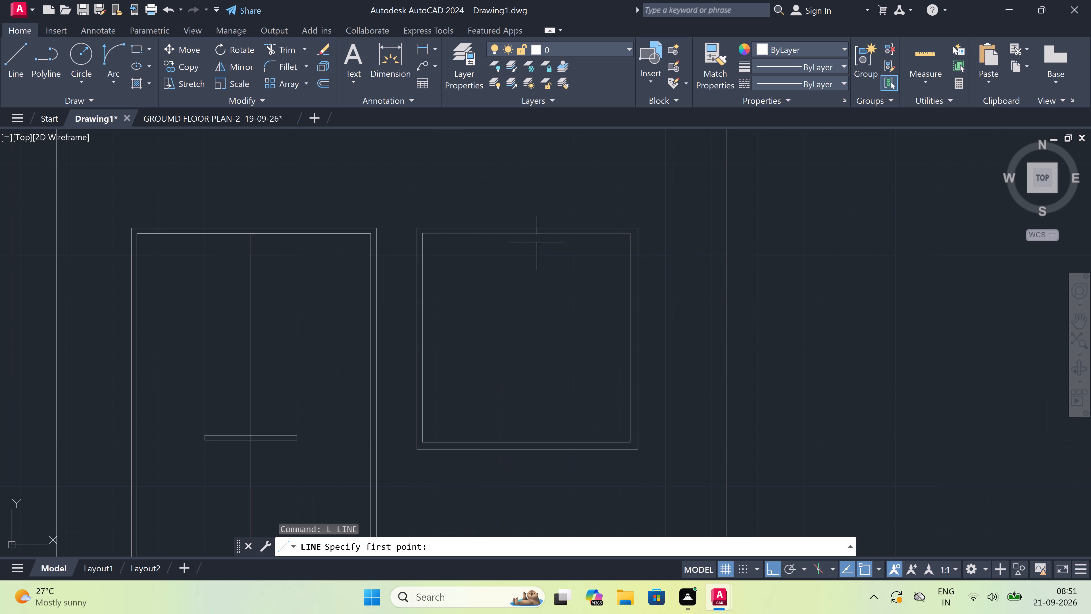
left_click(524, 234)
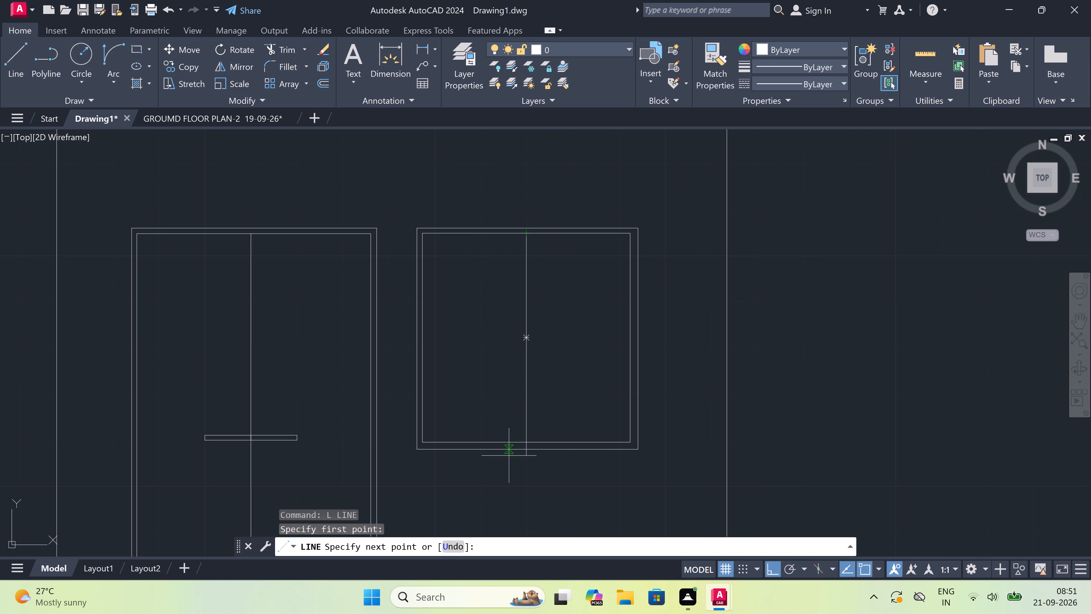
left_click(522, 441)
key("Escape")
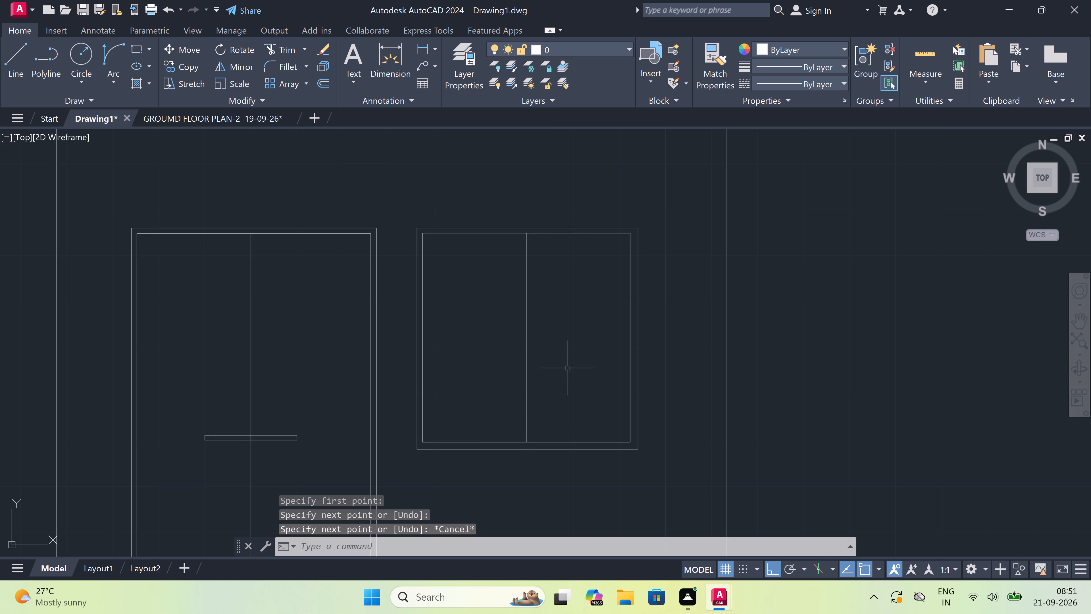
Draw three short, slanted glass-reflection lines side by side near the middle of the window's right pane, with Ortho off.
key("space")
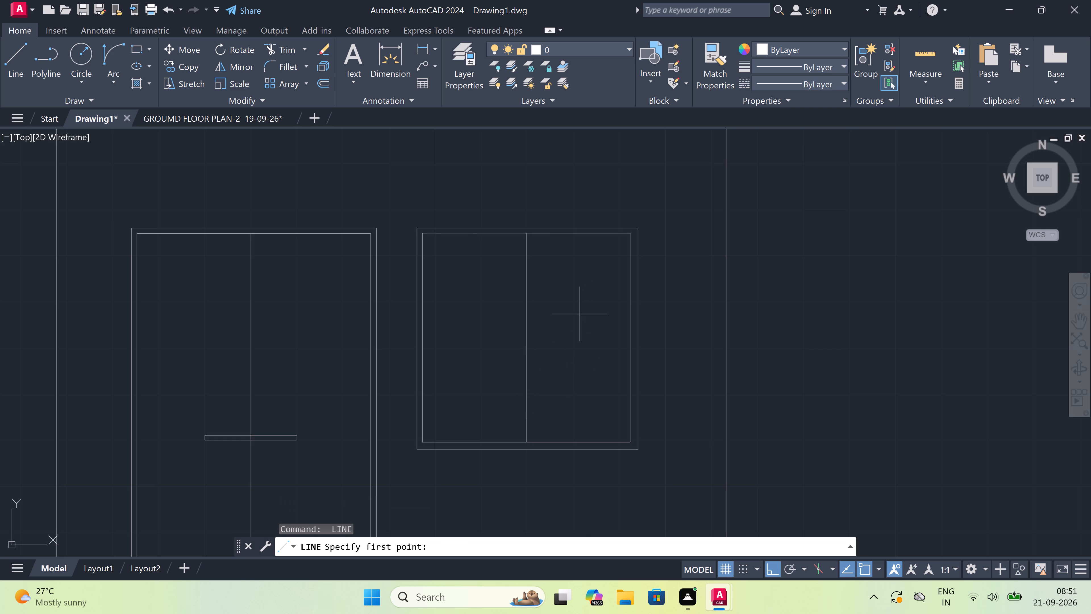
left_click(580, 314)
key("F8")
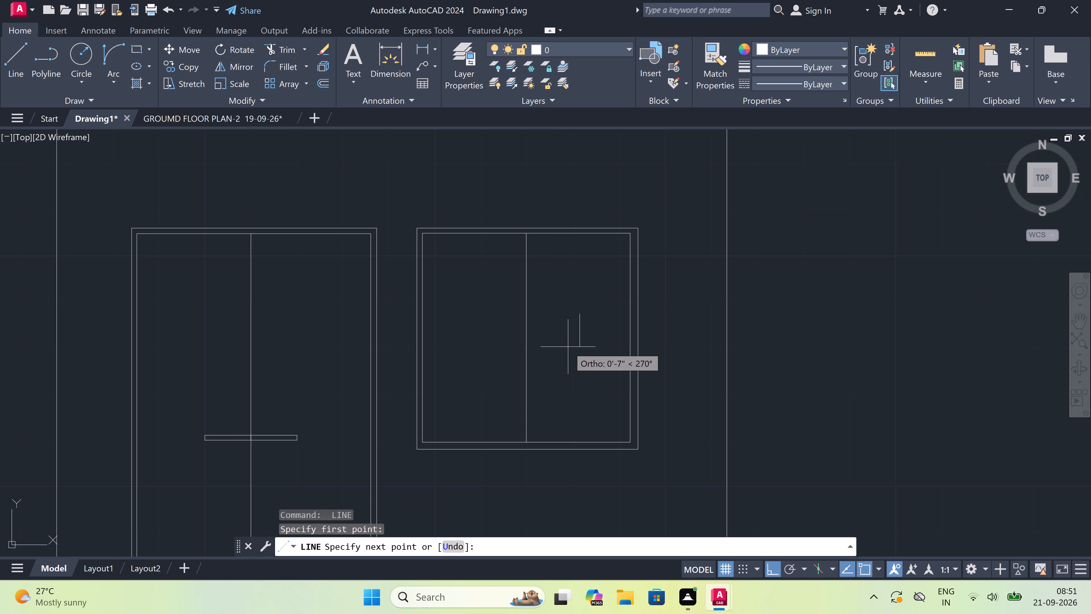
left_click(567, 361)
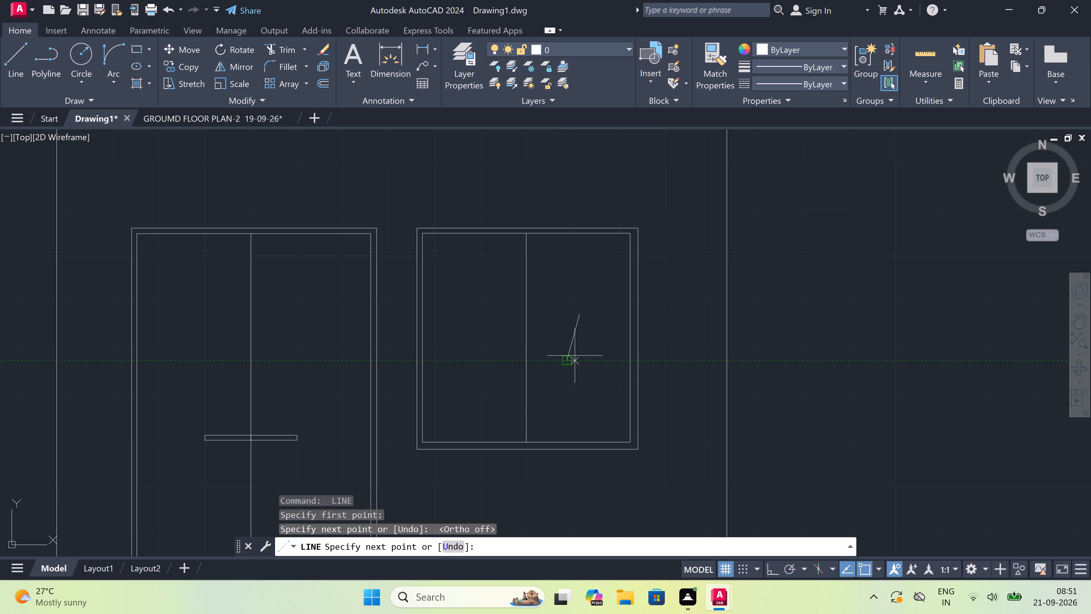
key("Escape")
key("space")
scroll(579, 339, "up", 1)
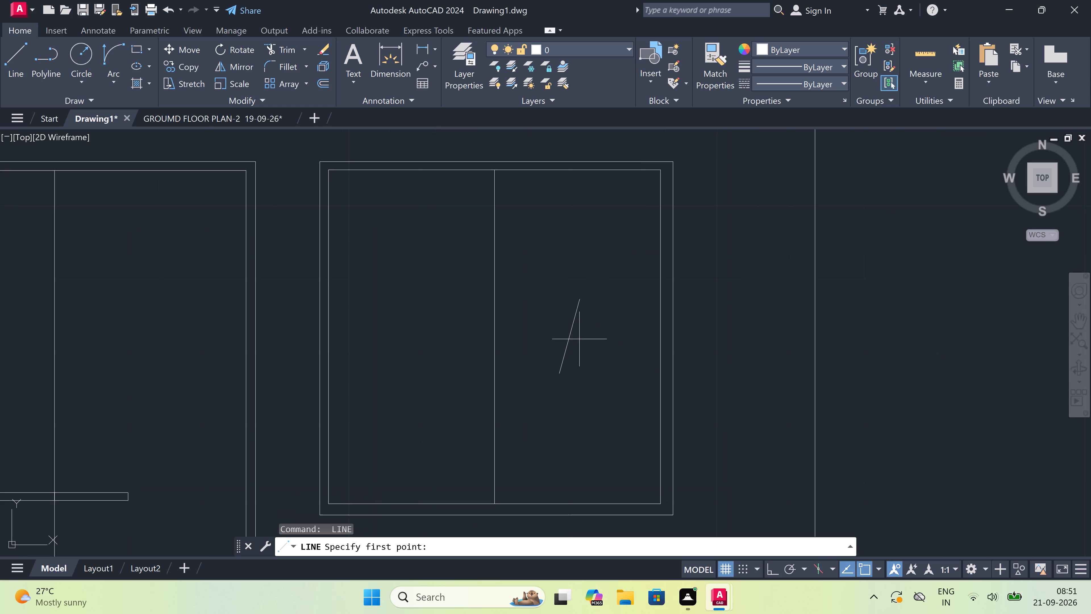
left_click(584, 329)
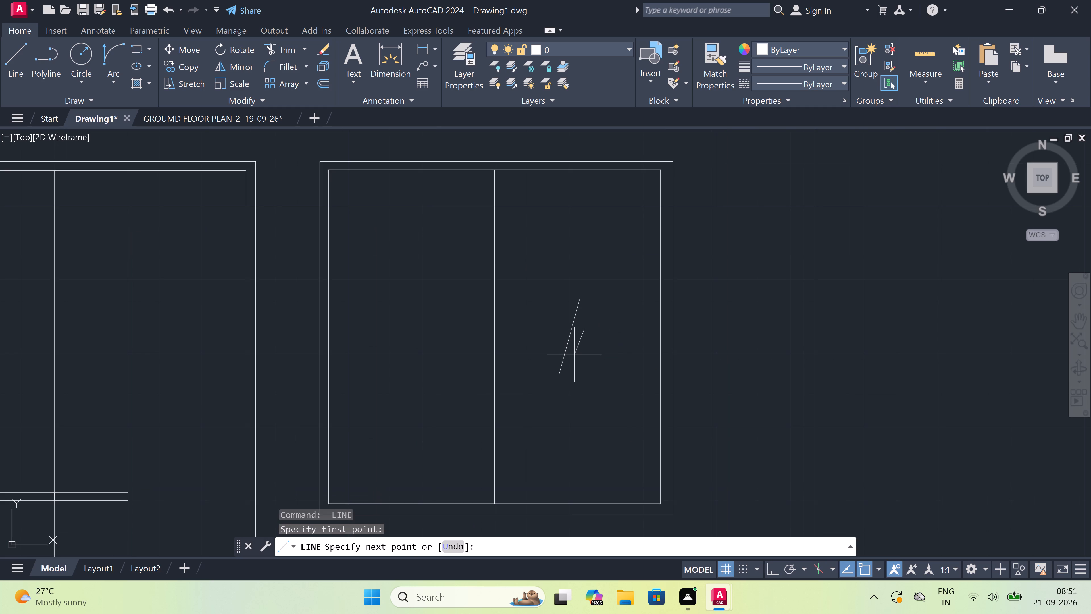
left_click(574, 358)
key("Escape")
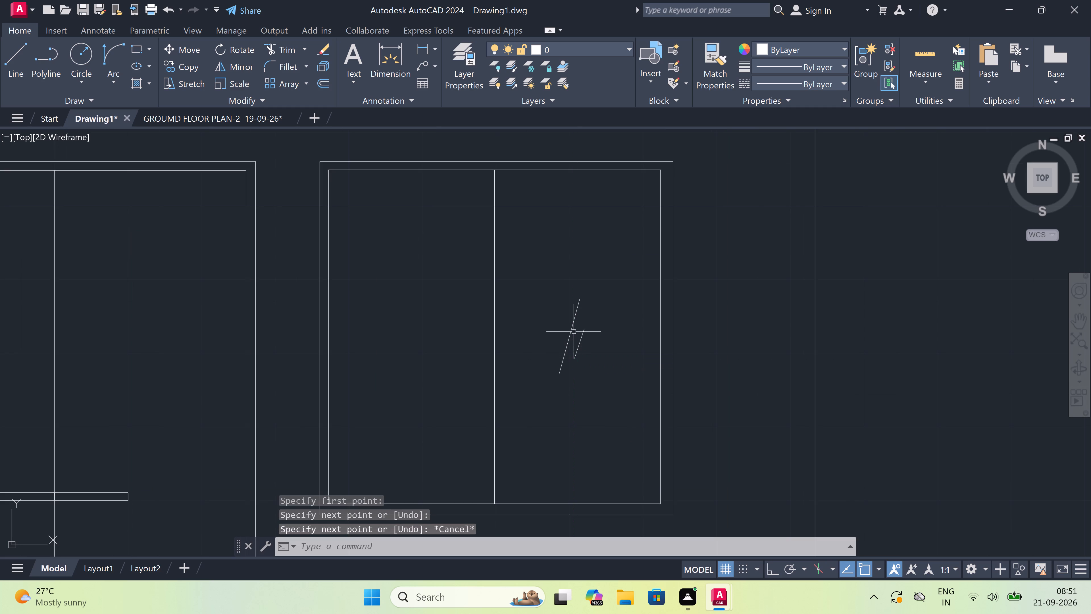
key("space")
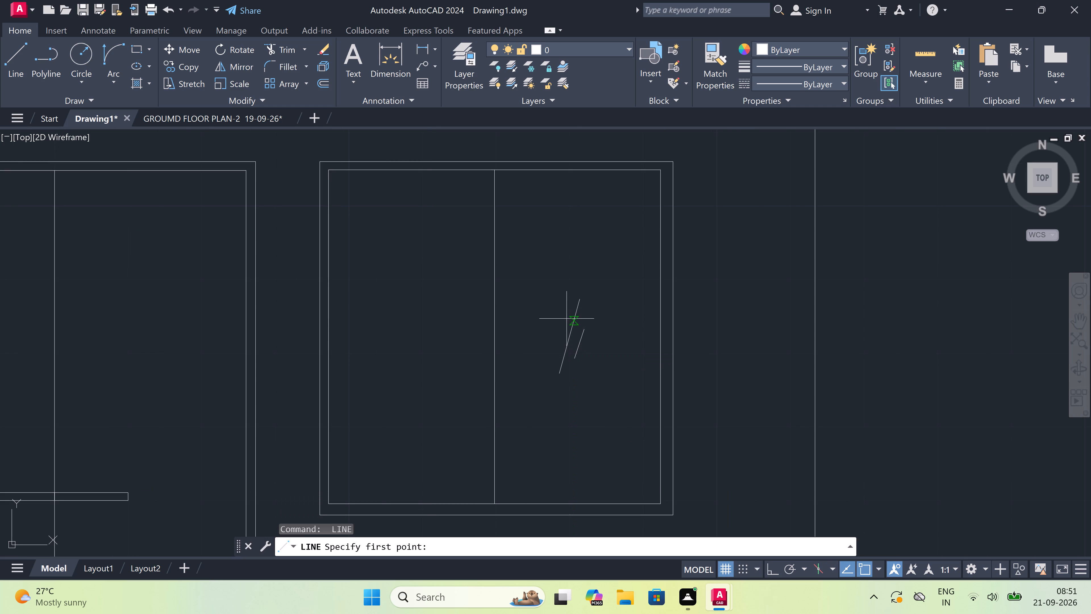
scroll(567, 319, "up", 1)
left_click(564, 314)
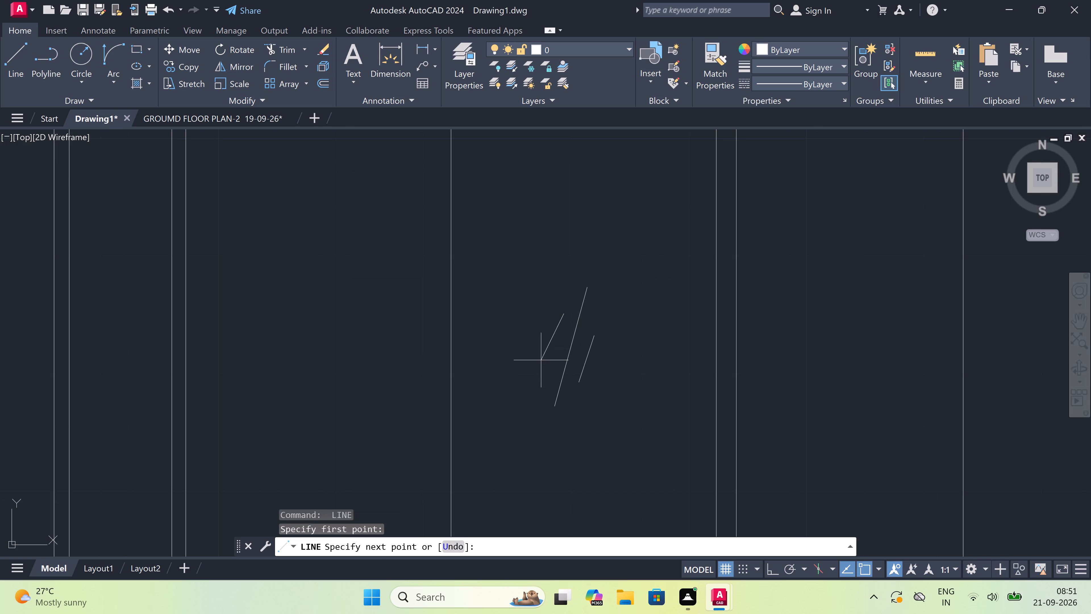
left_click(551, 375)
key("Escape")
Copy the three slanted glass lines horizontally into the middle of the window's left pane.
scroll(551, 371, "down", 1)
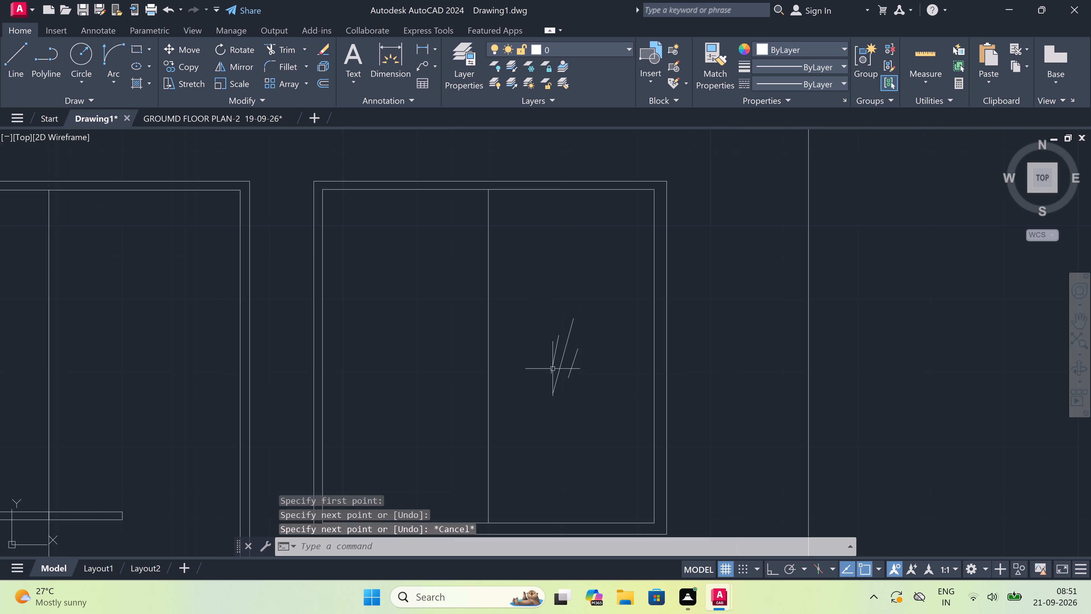
left_click_drag(586, 323, 584, 329)
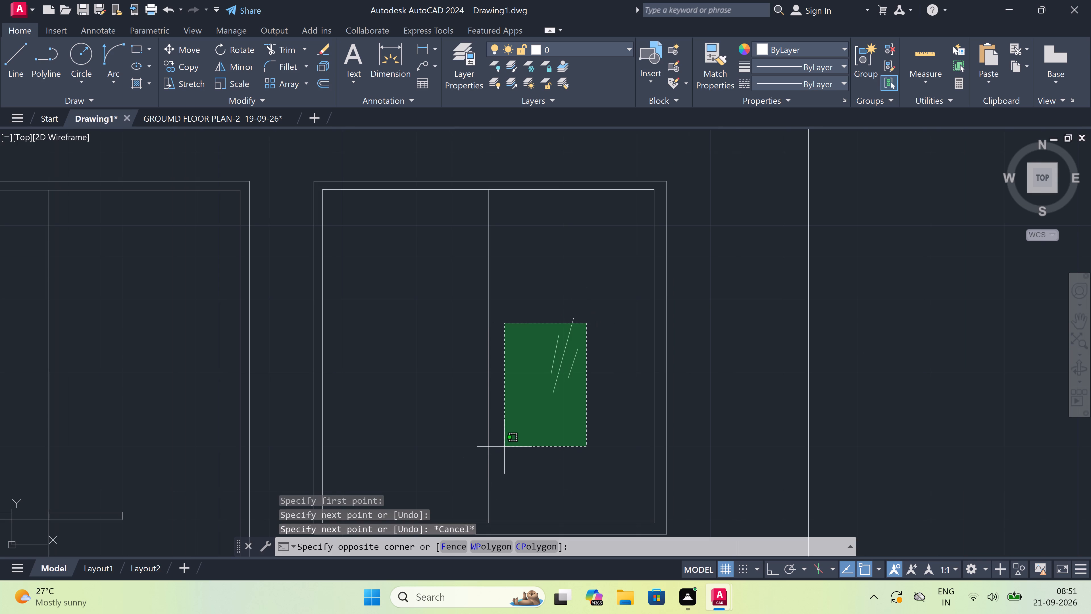
left_click(536, 414)
left_click_drag(174, 68, 178, 68)
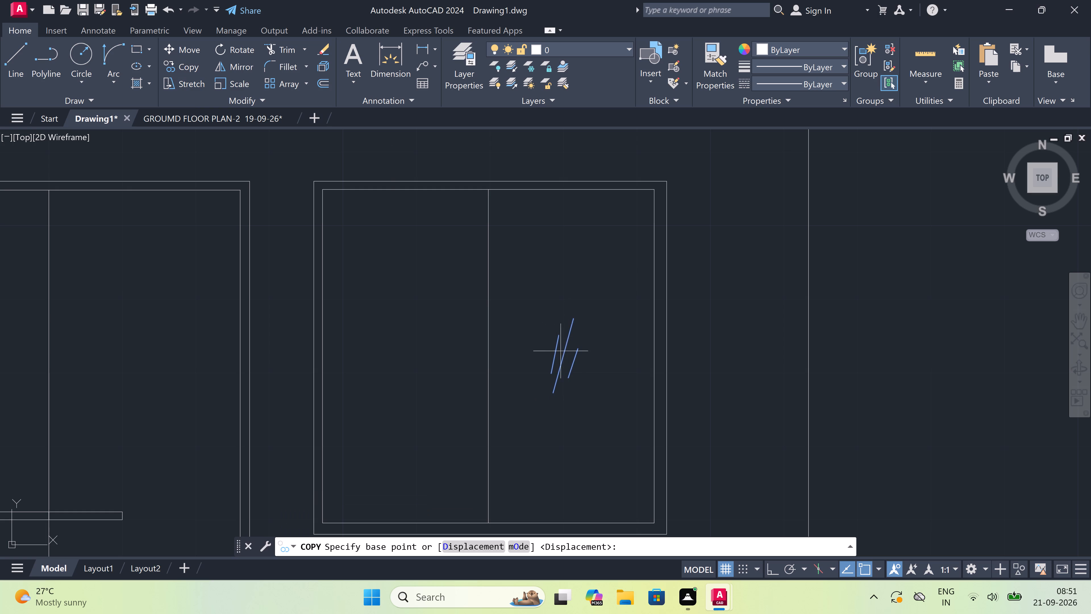
left_click(558, 359)
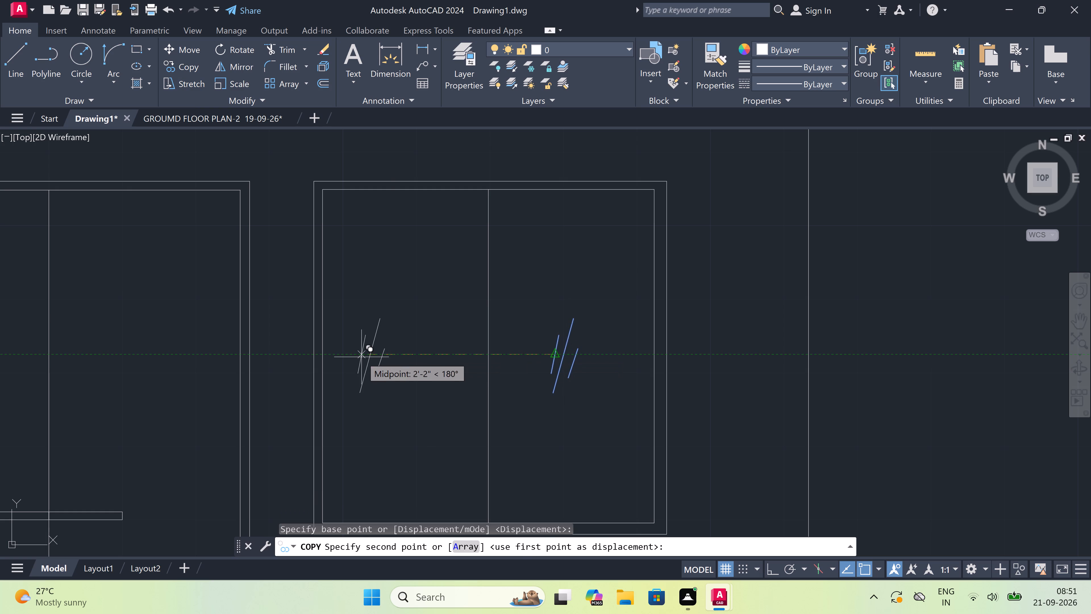
left_click(397, 359)
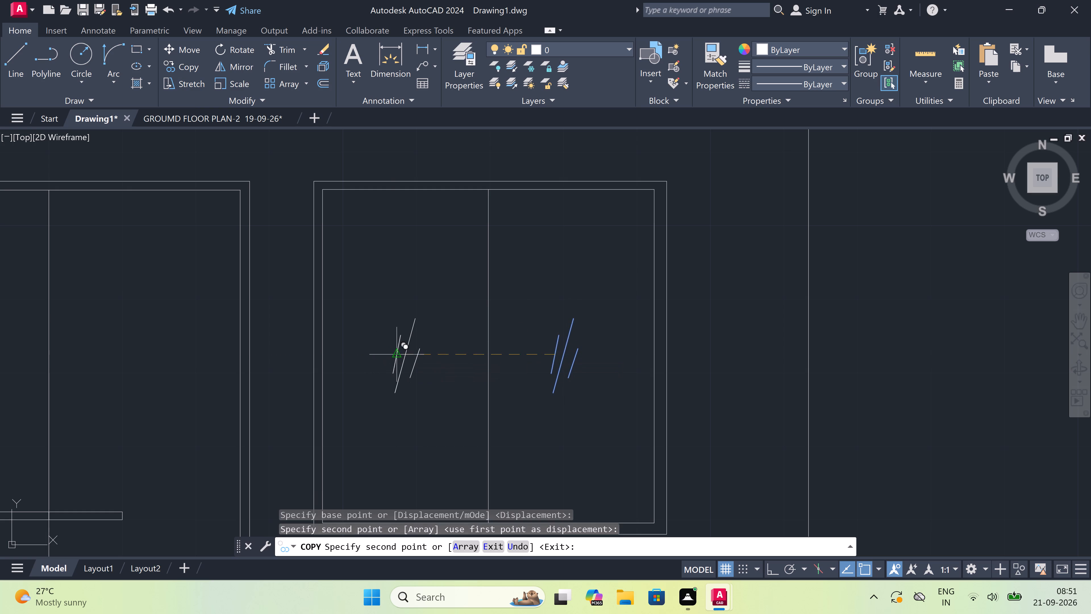
key("Escape")
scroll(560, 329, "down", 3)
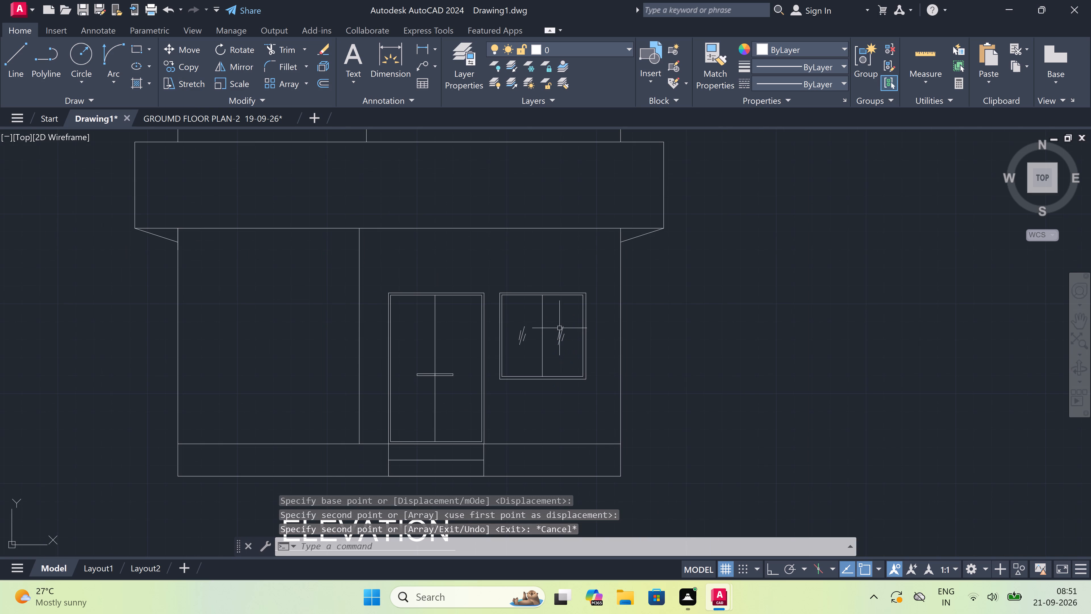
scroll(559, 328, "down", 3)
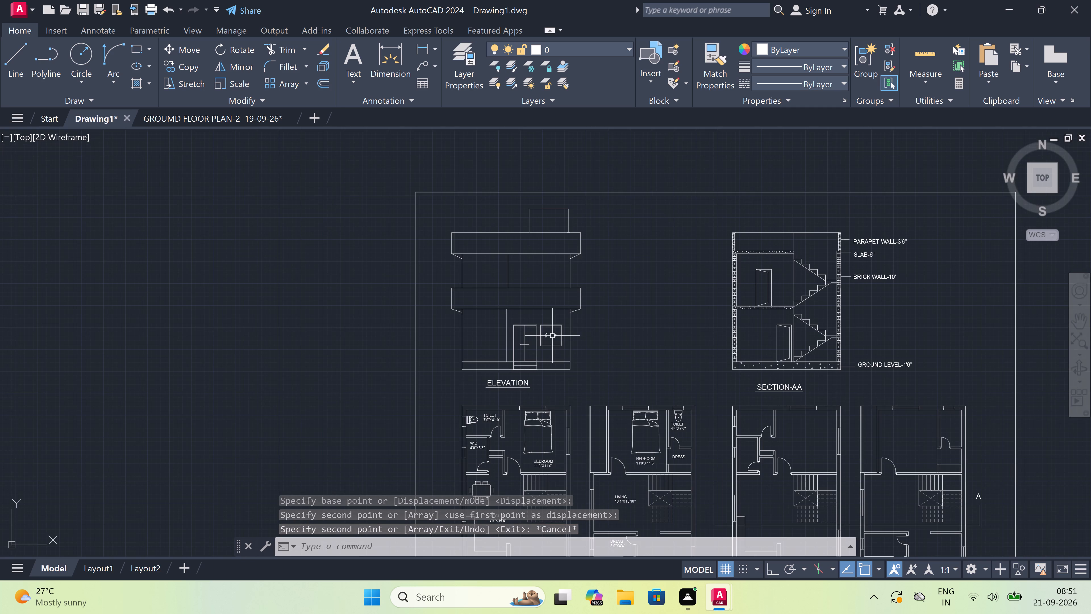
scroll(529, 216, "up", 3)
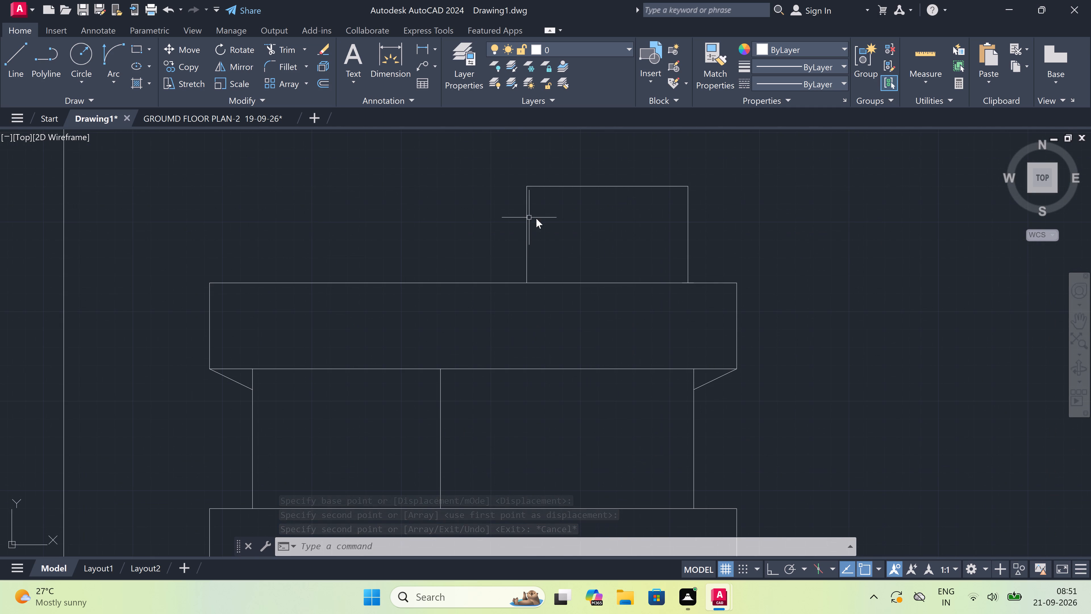
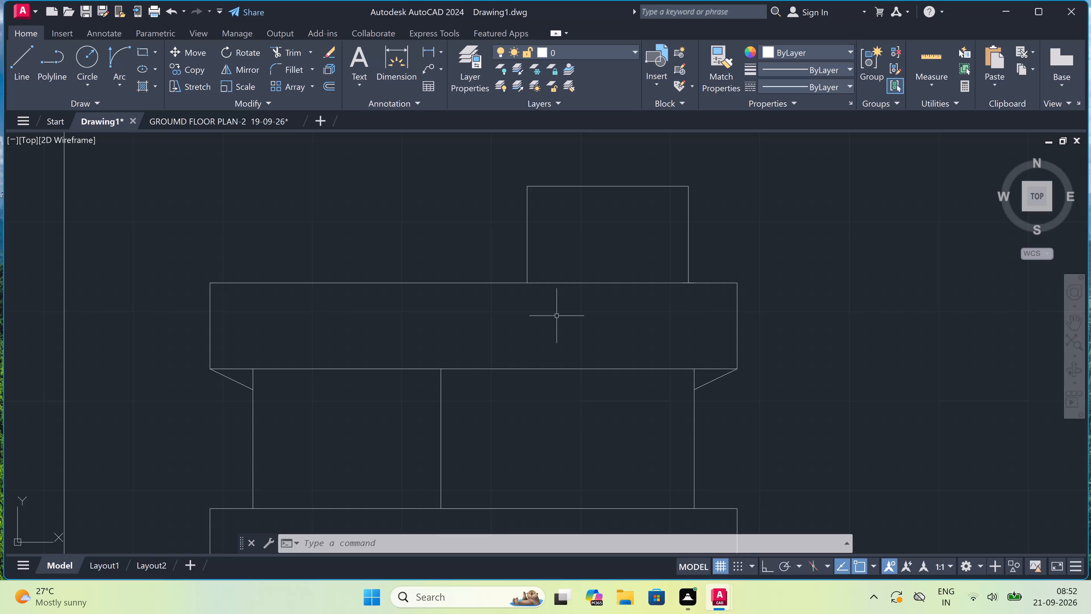
Set up a plot of the model with the DWG To PDF.pc3 plotter on ISO A4 (297.00 x 210.00 MM) paper.
key("ctrl+p")
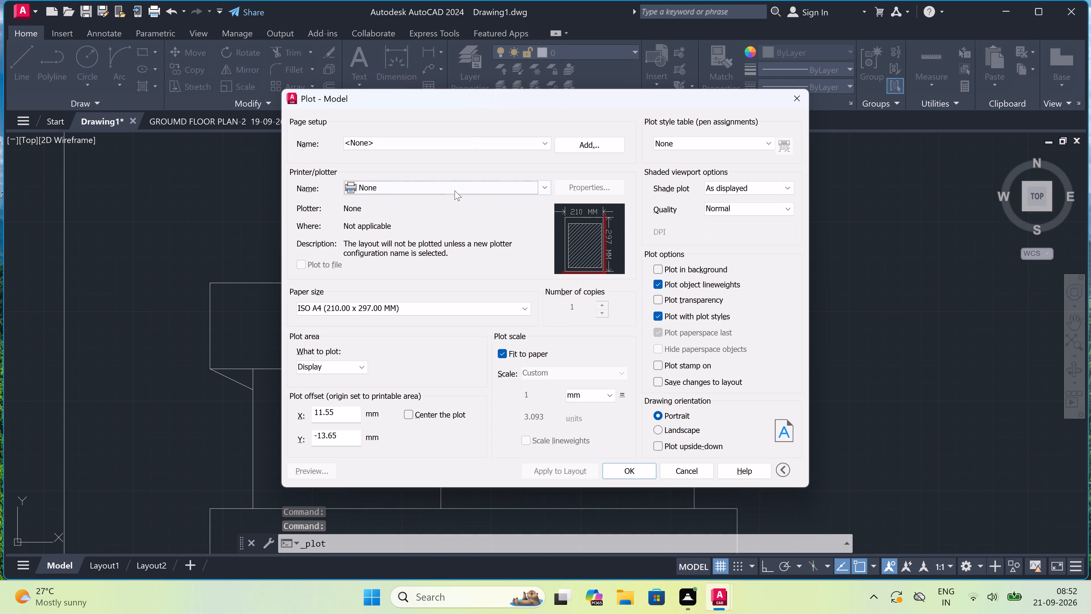
left_click(455, 190)
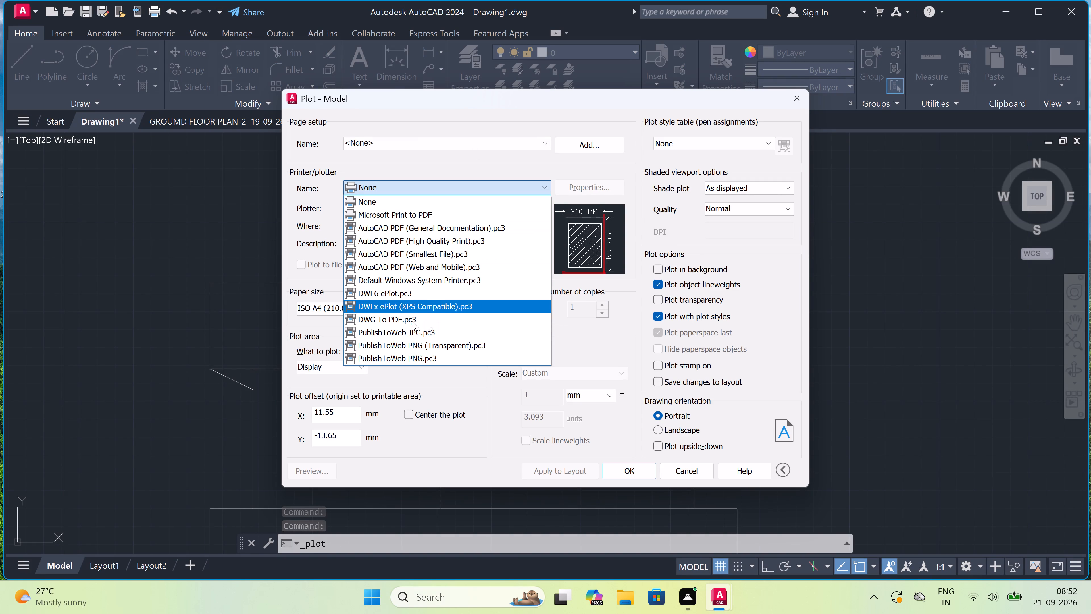
left_click(411, 321)
left_click(408, 313)
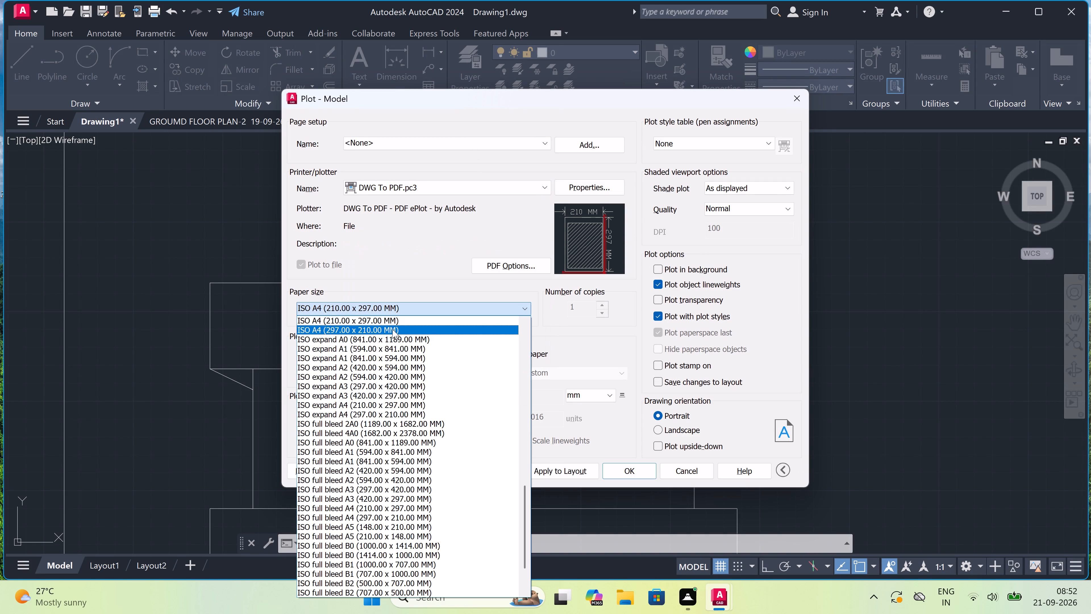
left_click(392, 329)
Define the plot area as a window from the sheet border's top-left corner to its bottom-right corner.
left_click(323, 362)
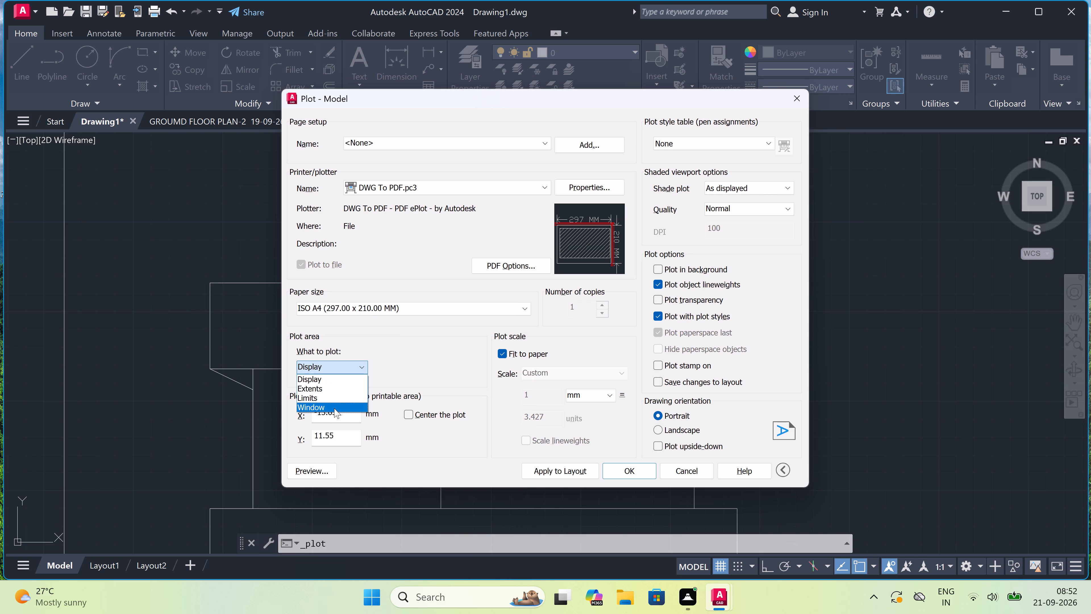
left_click(335, 408)
scroll(328, 397, "down", 2)
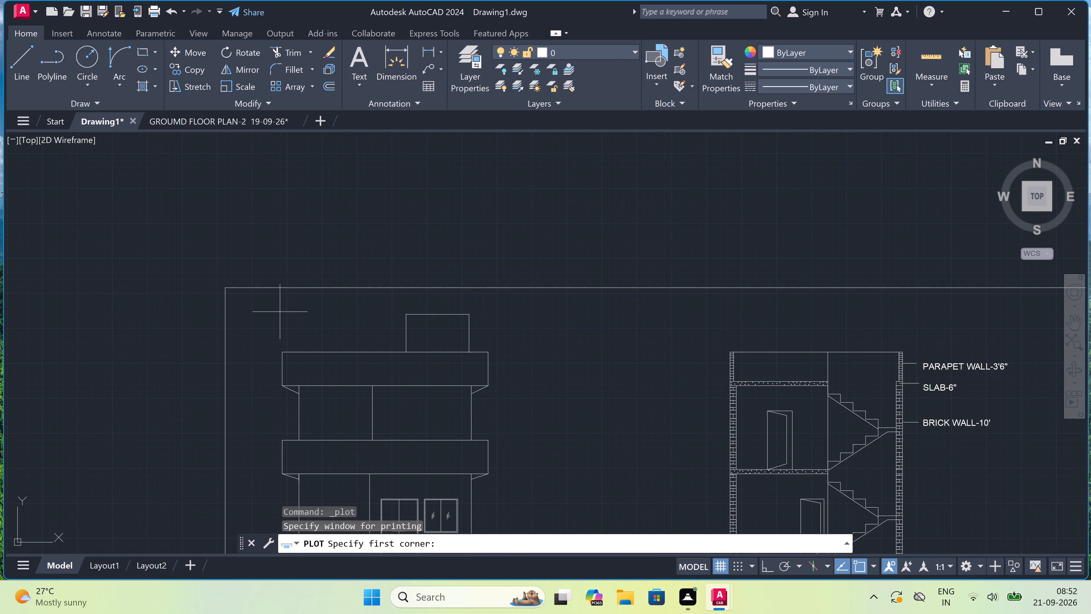
left_click(224, 291)
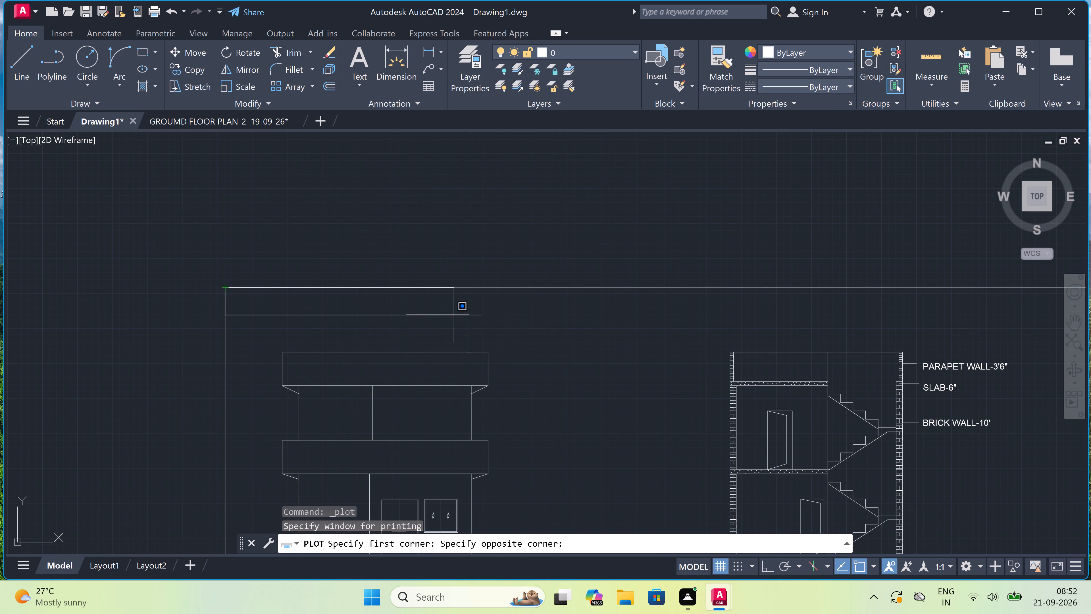
scroll(579, 325, "down", 5)
scroll(615, 380, "up", 4)
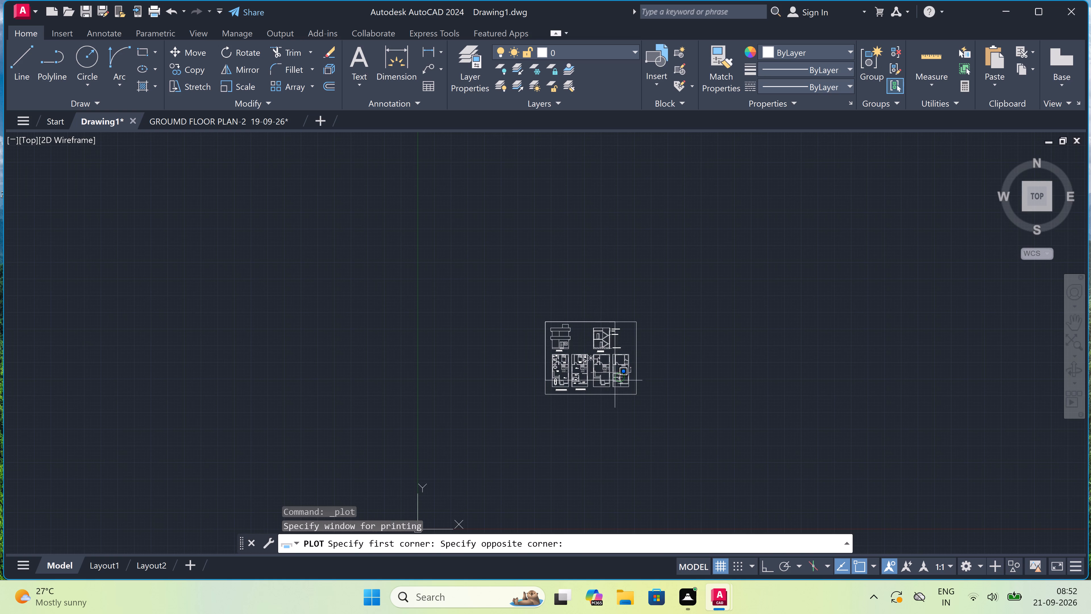
scroll(662, 401, "up", 3)
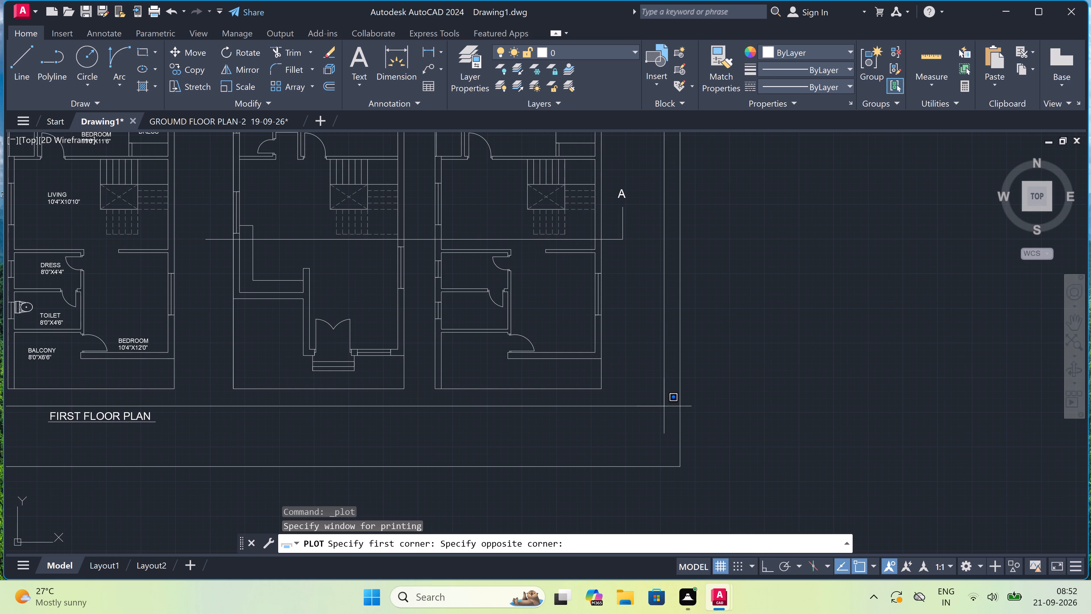
left_click(680, 466)
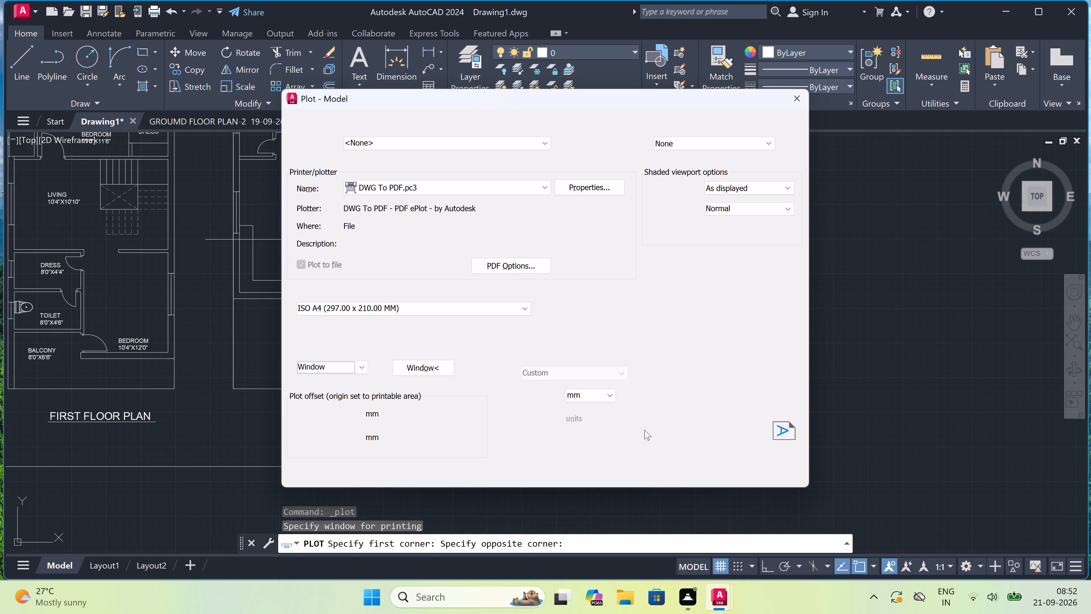
Center the plot, assign the acad.ctb plot style table to all layouts, and apply the plot settings to the layout.
left_click(694, 137)
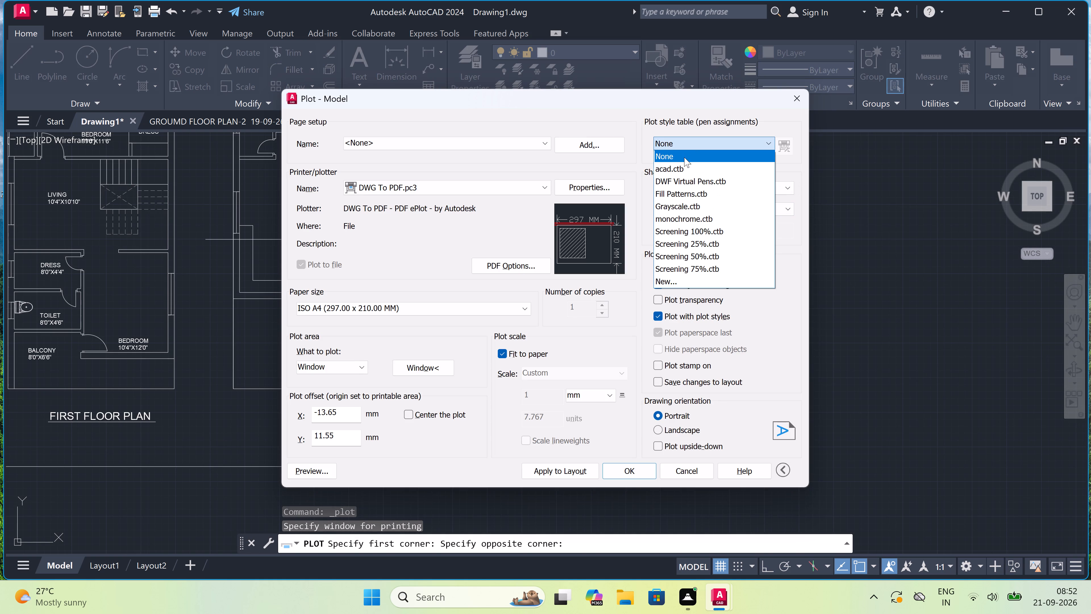
left_click(409, 413)
left_click(409, 413)
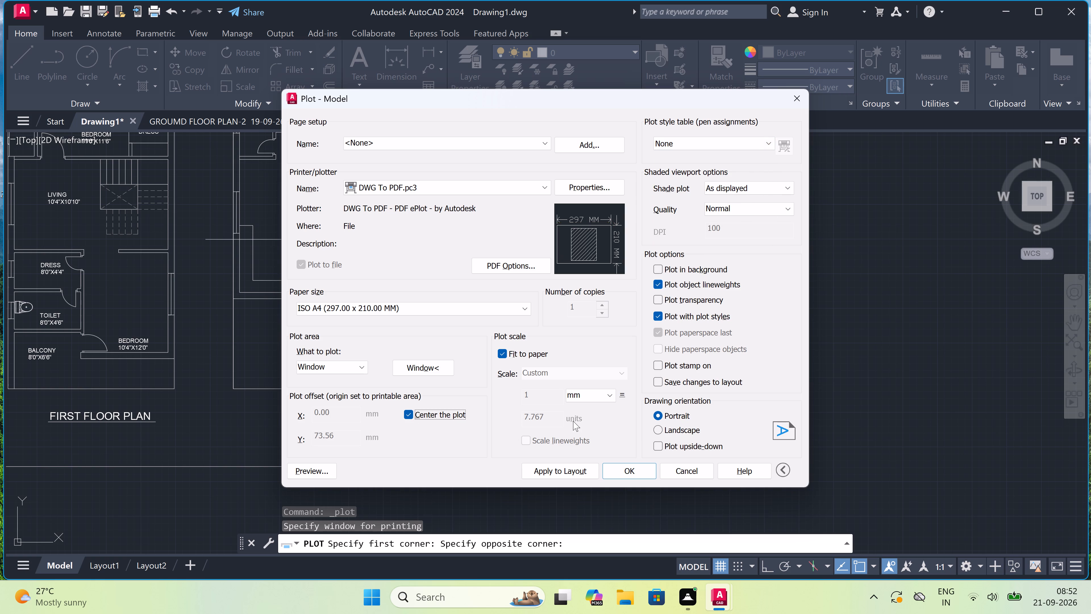
left_click(668, 142)
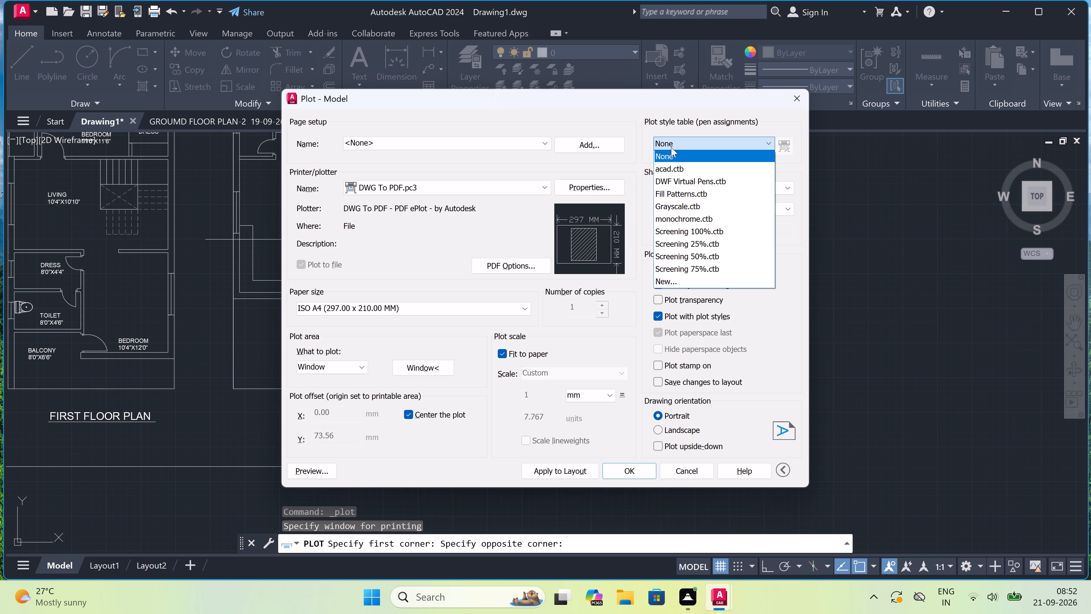
left_click(677, 167)
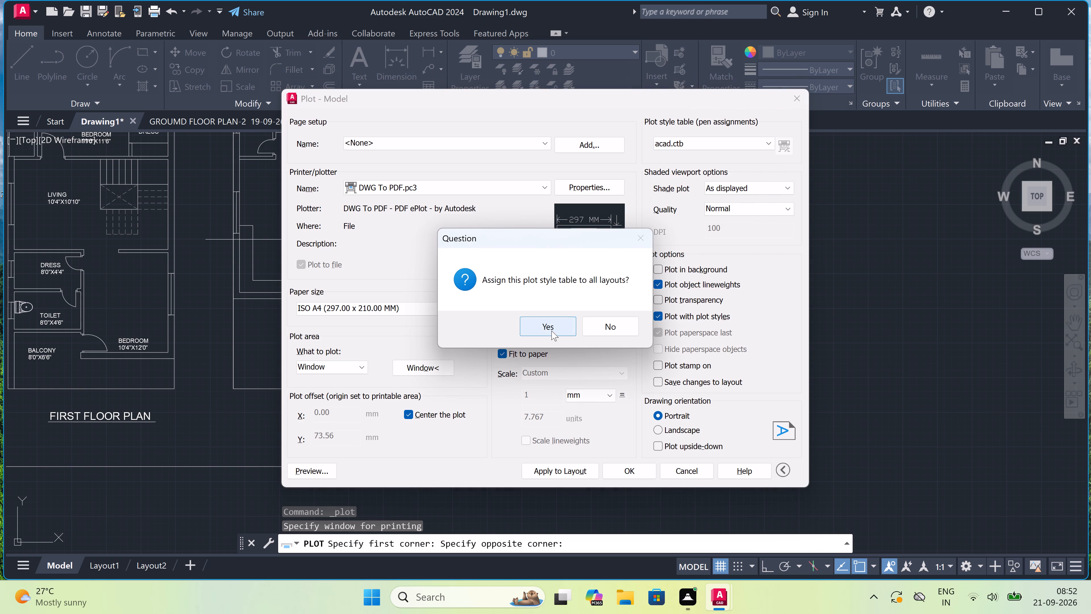
left_click(551, 331)
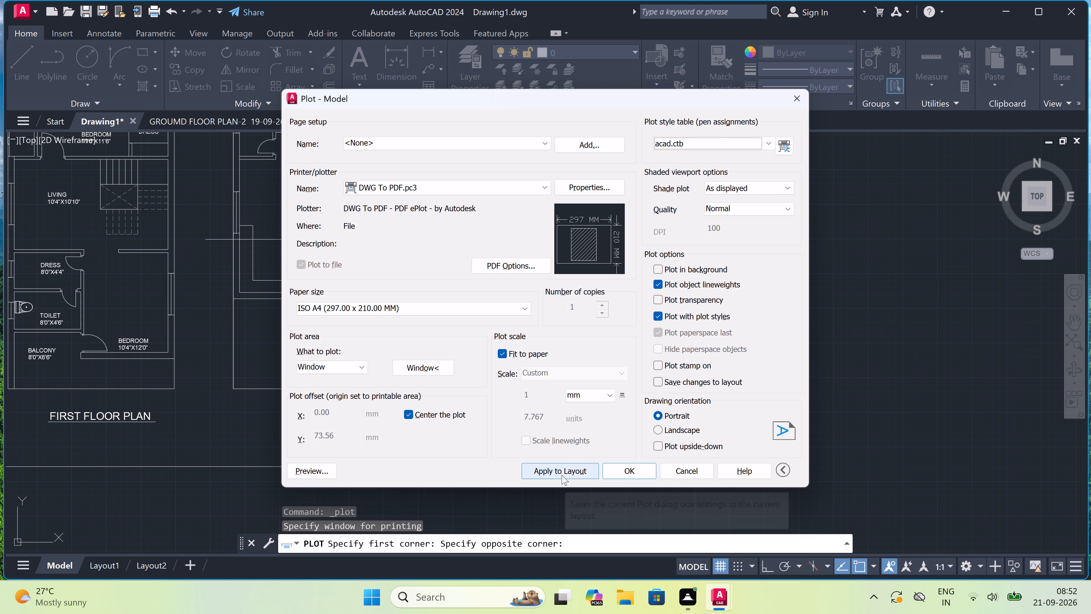
left_click(561, 473)
Plot the sheet to a PDF named "GROUND FLOOR PLAN -1 21-09-26" in the Documents folder.
left_click(639, 465)
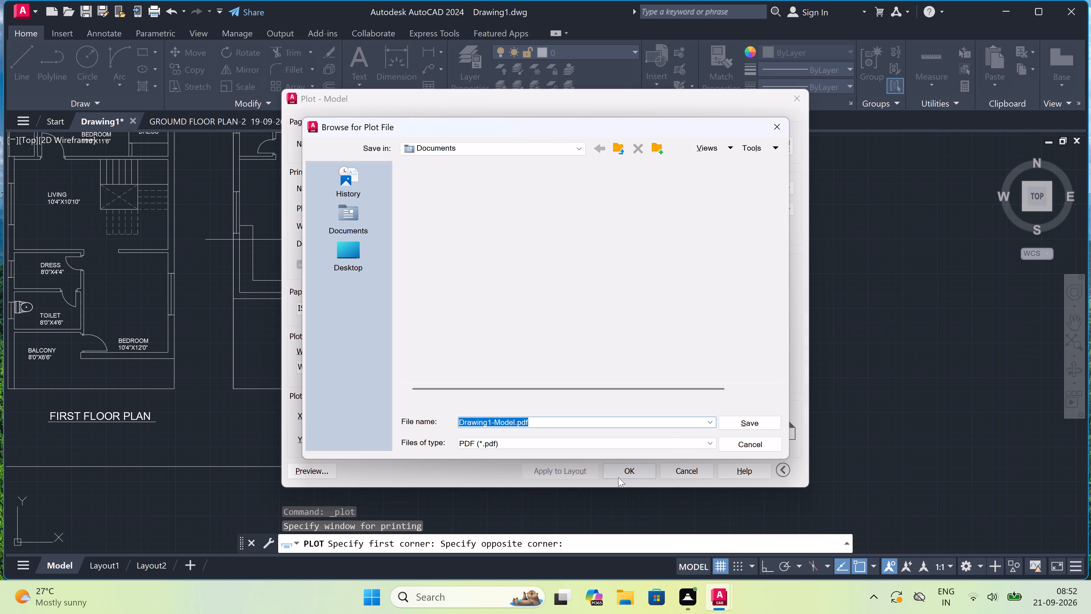
key("BackSpace")
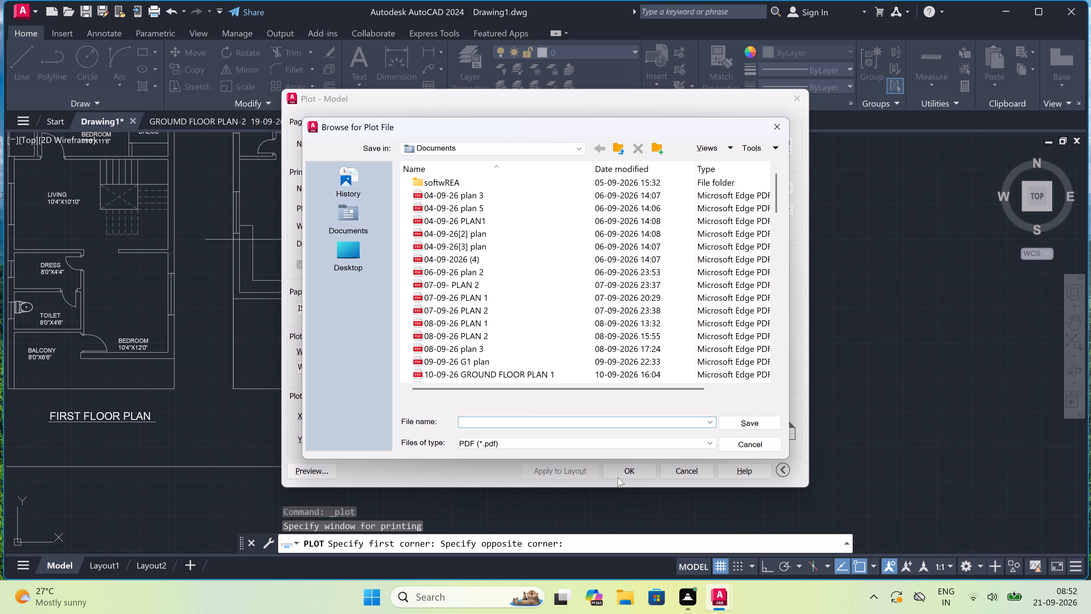
type("GROU")
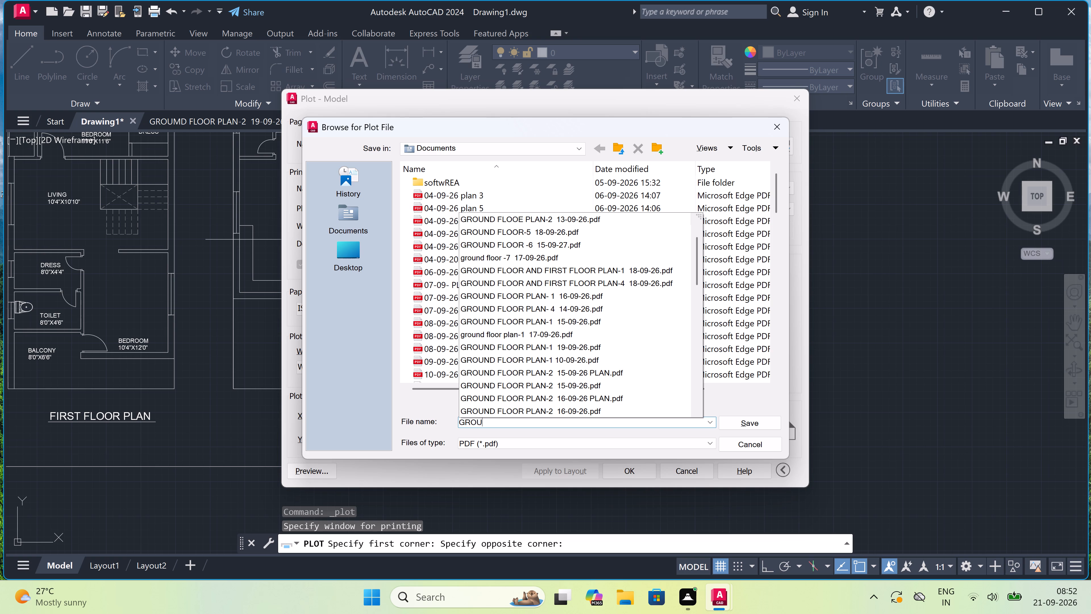
type("ND")
key("space")
type("FLOOR")
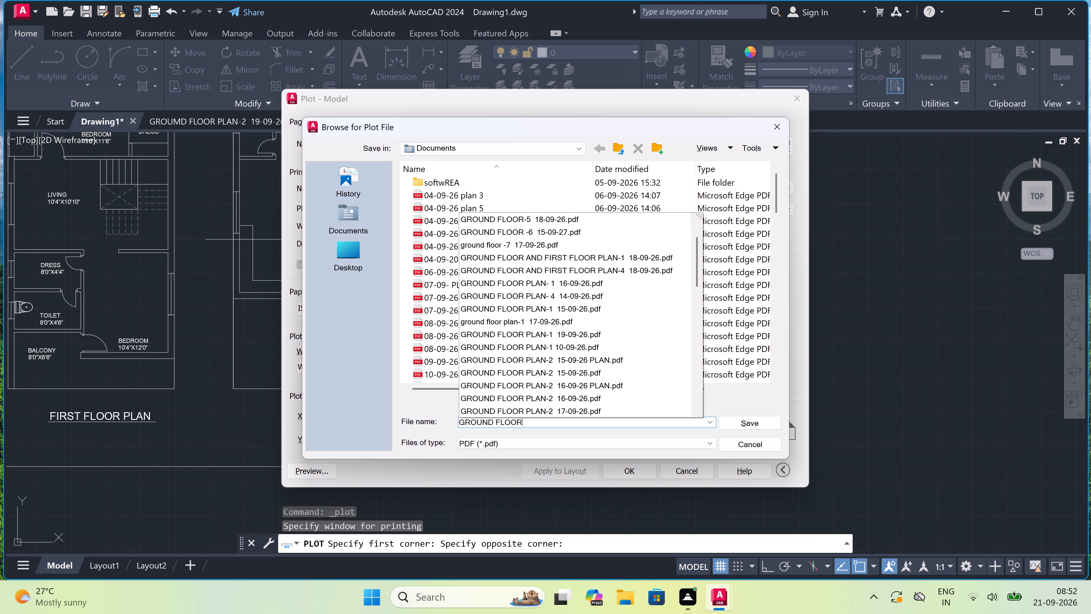
key("space")
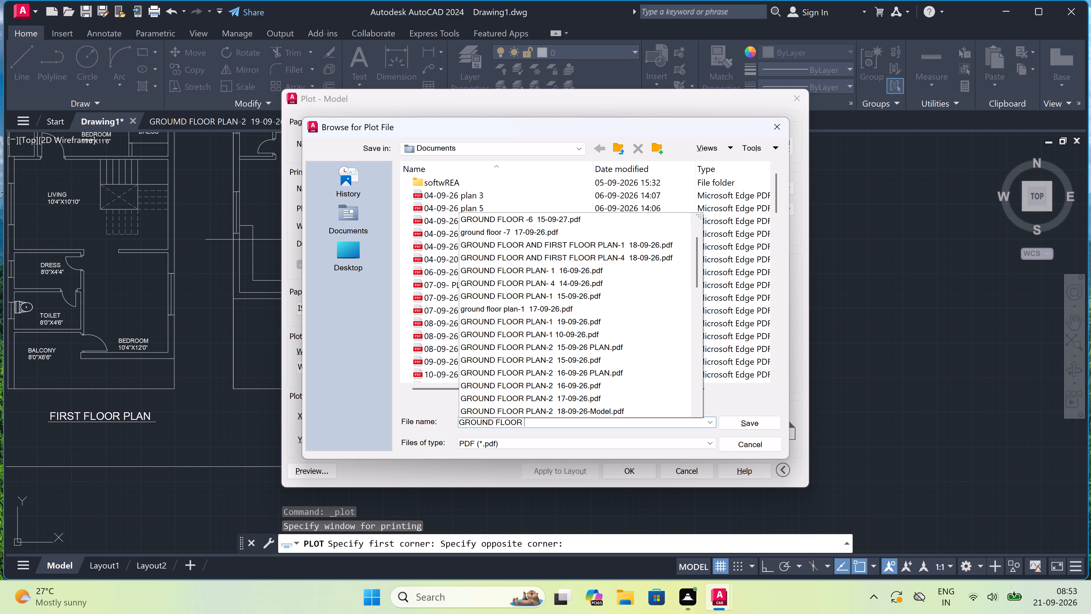
type("PLAN")
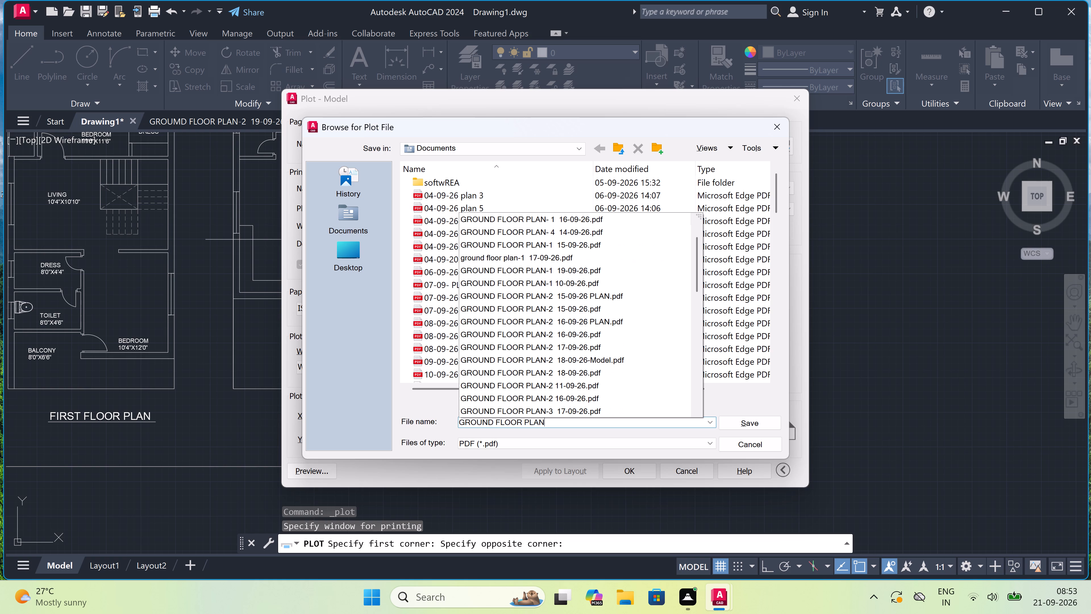
key("space")
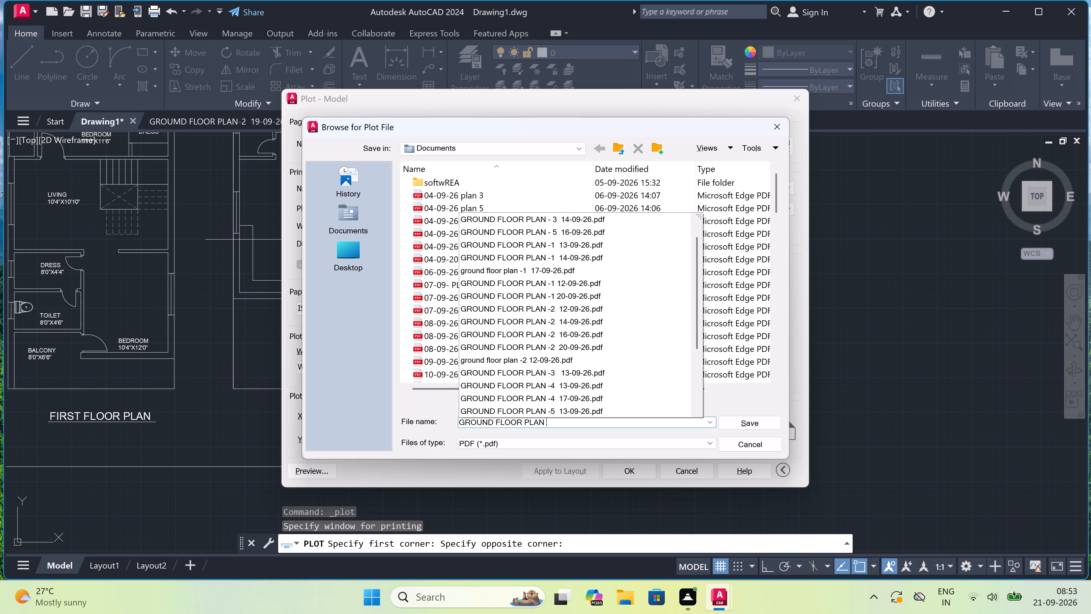
key("minus")
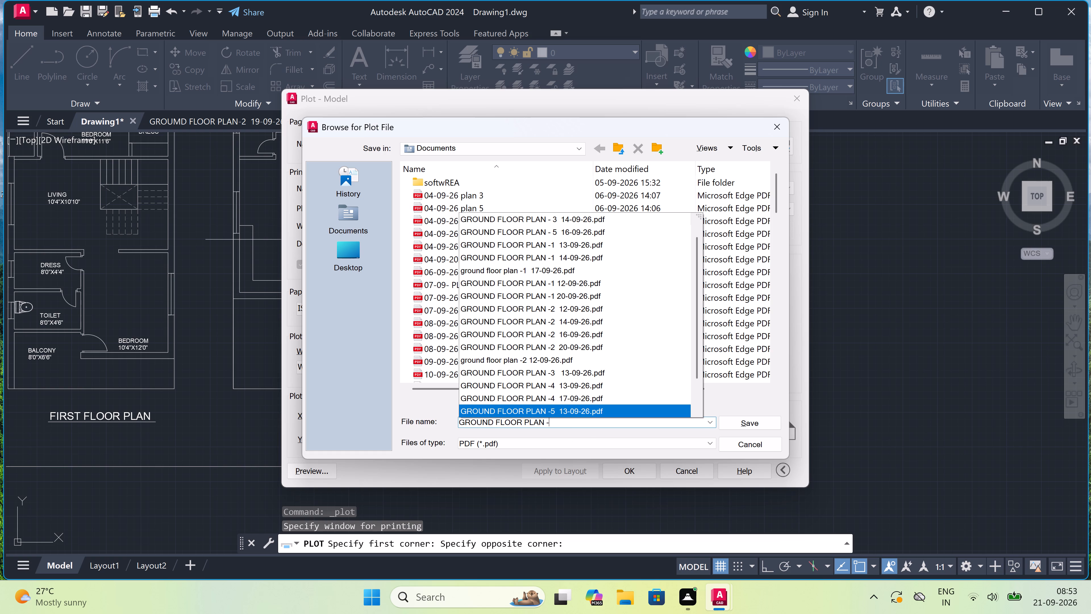
type("1")
key("space")
key("space")
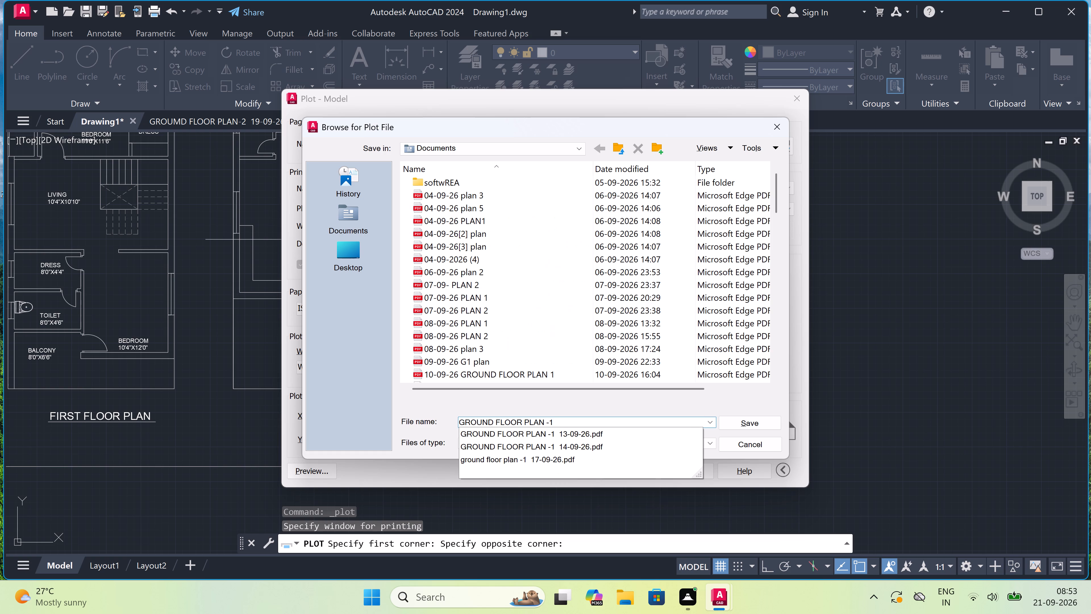
key("2")
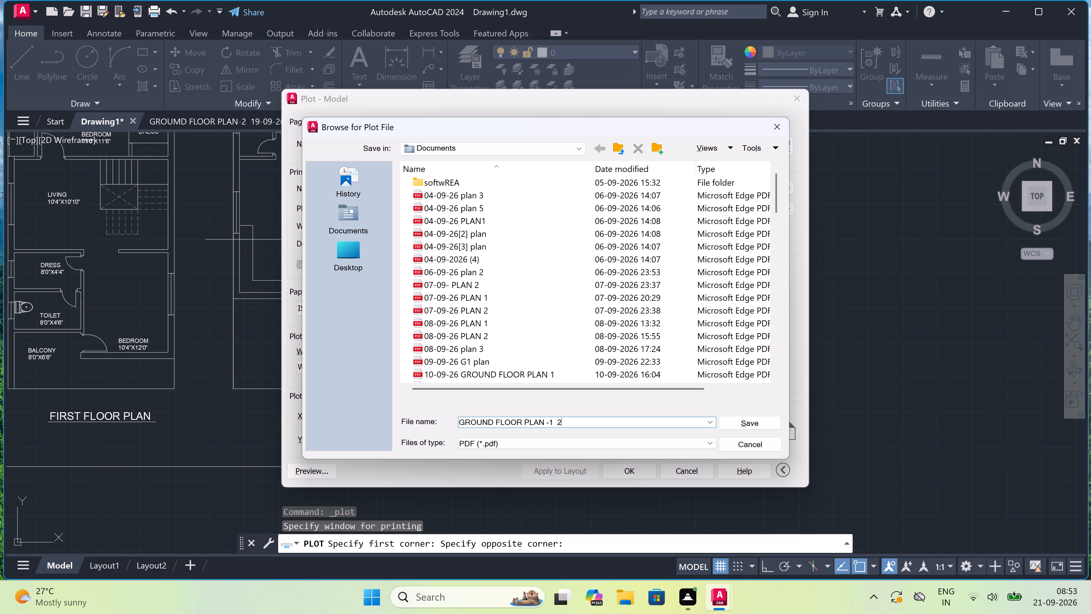
type("1-09-")
type("26")
left_click(754, 422)
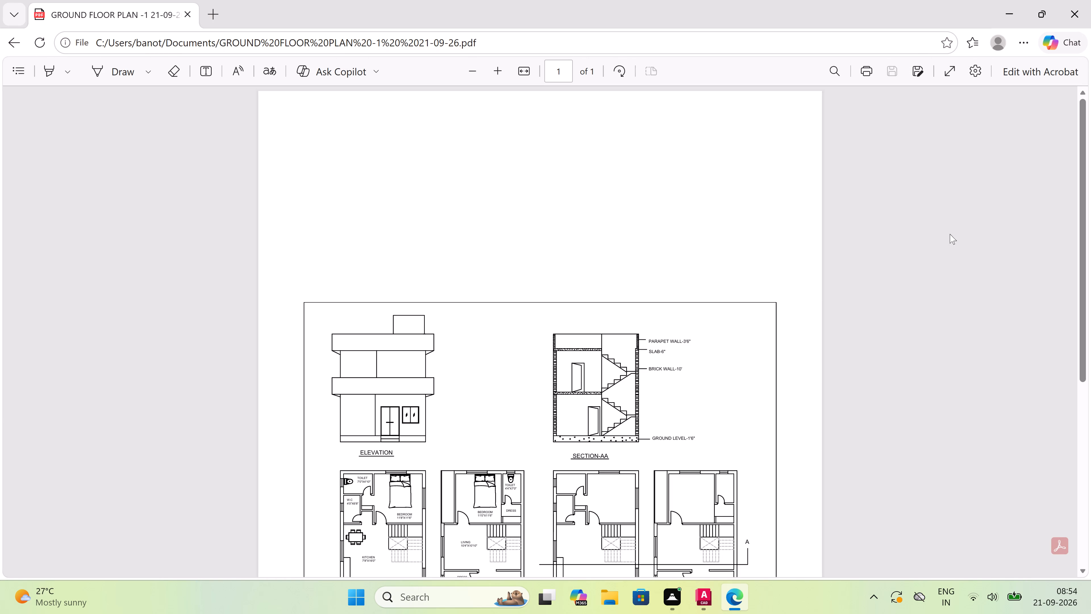
Check the elevation, section and floor plans in the plotted PDF in Microsoft Edge, and close the browser.
scroll(239, 468, "down", 2)
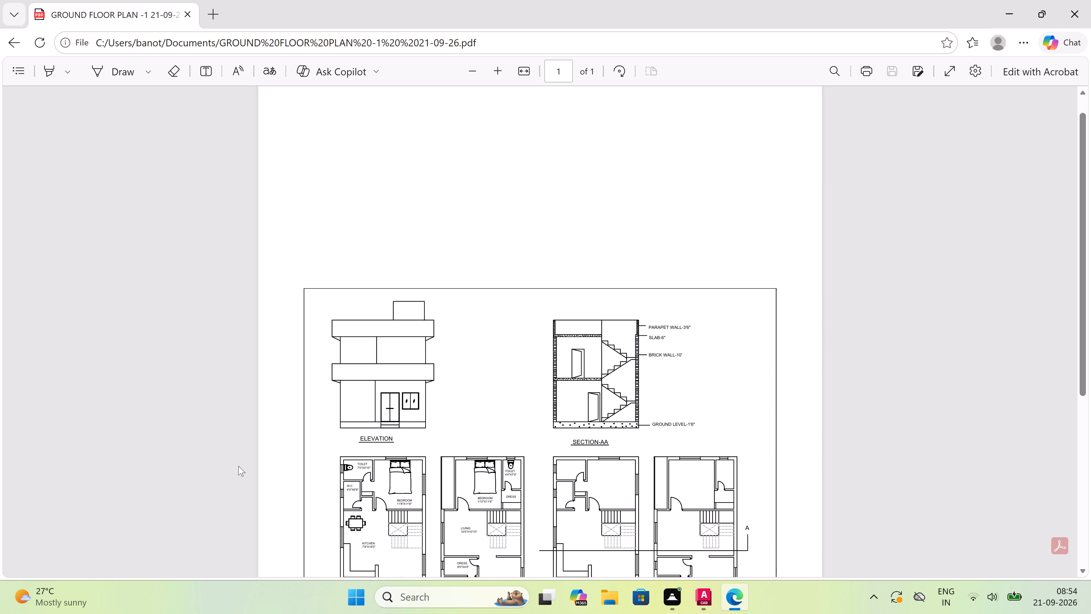
scroll(292, 434, "down", 1)
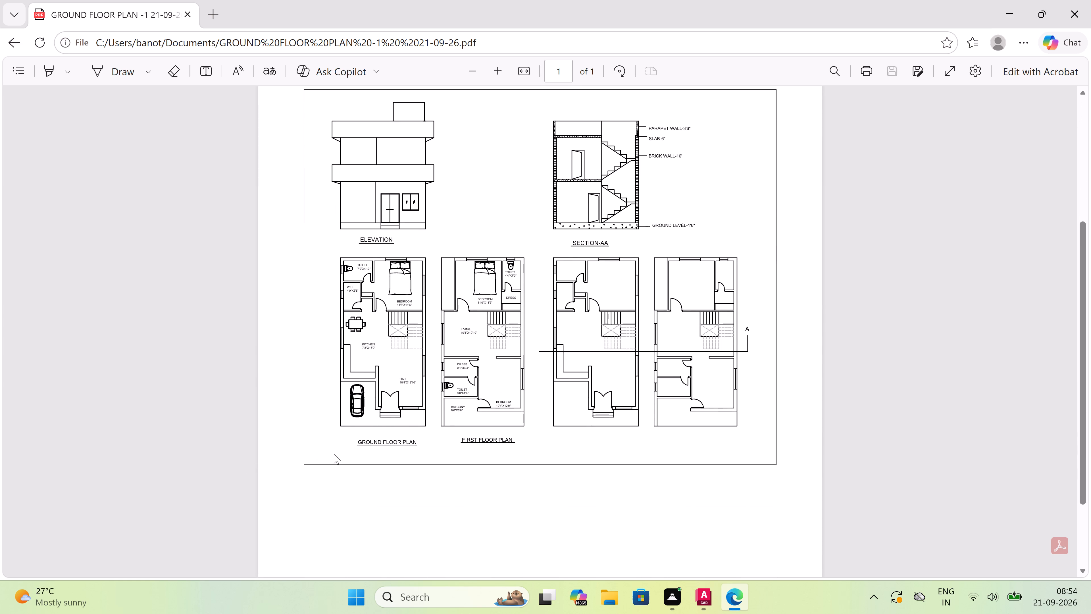
scroll(335, 454, "down", 1)
scroll(365, 438, "up", 1)
left_click(1077, 11)
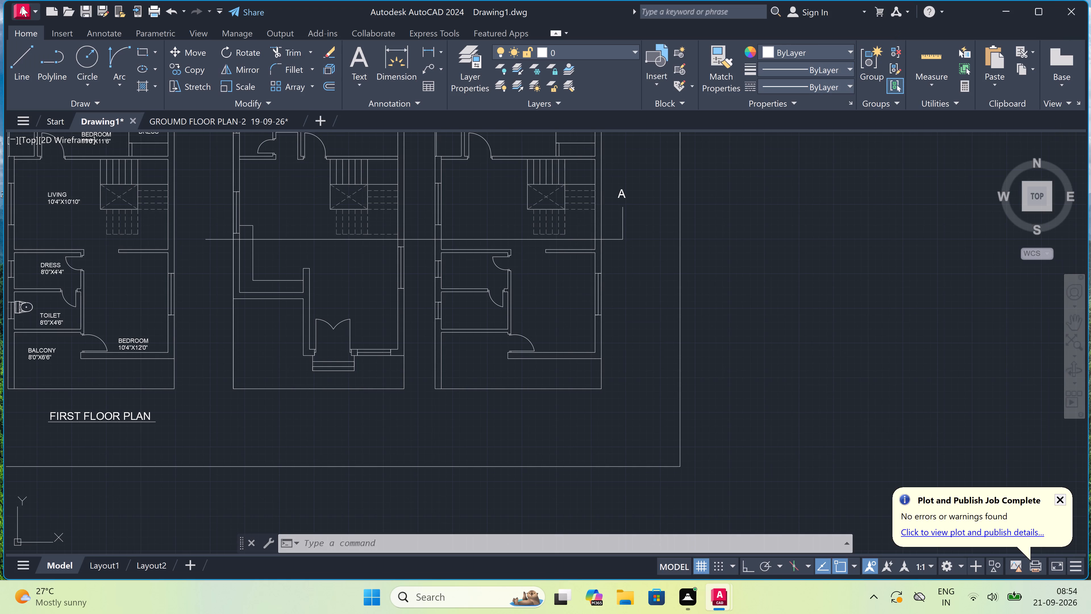
Save the drawing as "GROUND FLOOR PLAN -1 21-09-26" in Documents, in AutoCAD 2018 Drawing format.
left_click(22, 7)
left_click(81, 182)
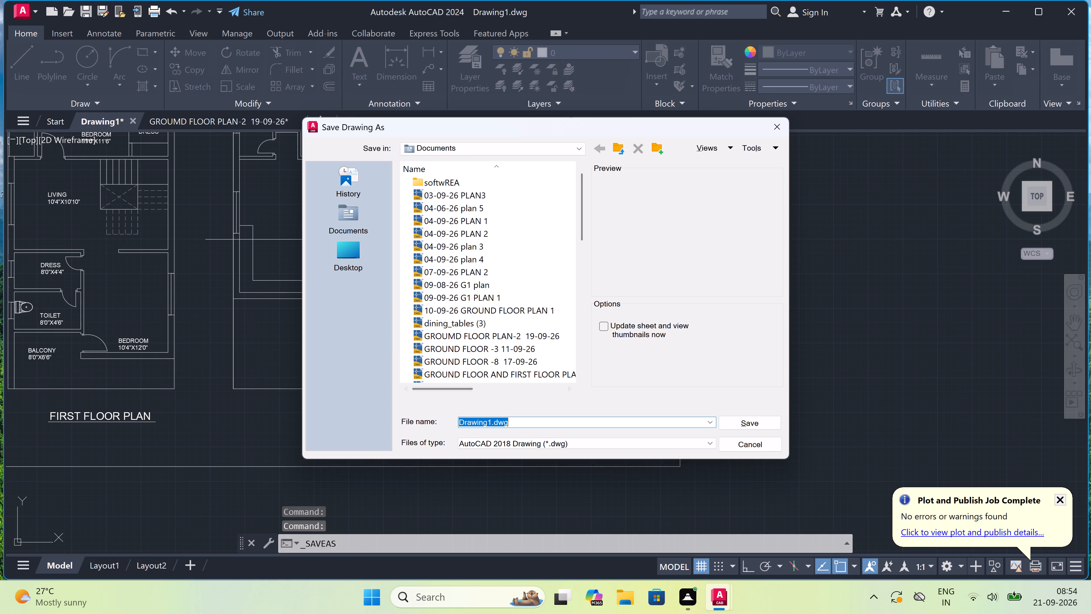
key("BackSpace")
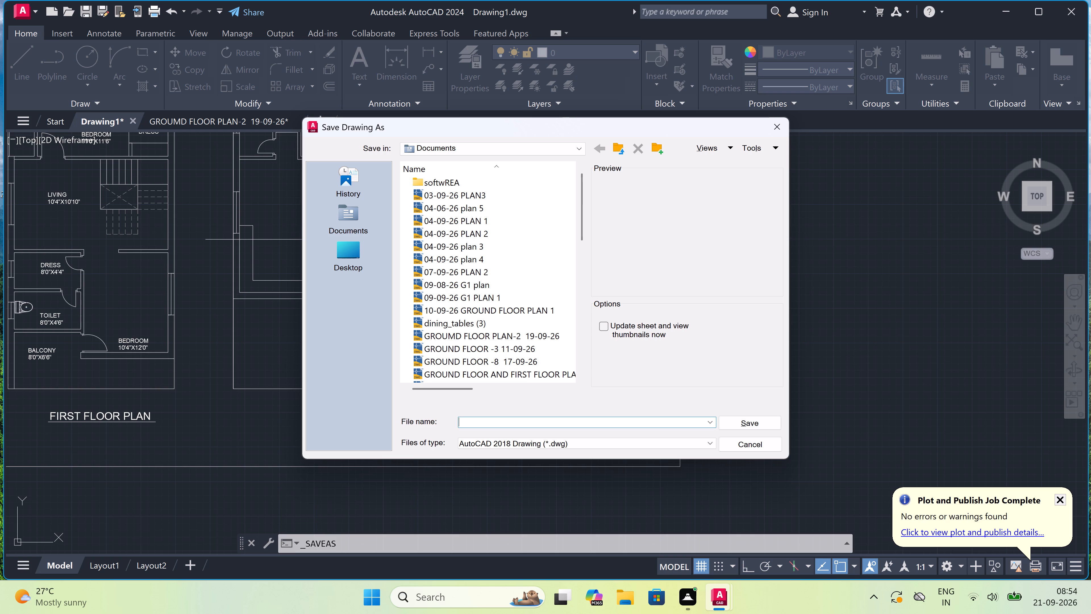
type("GROUND")
key("space")
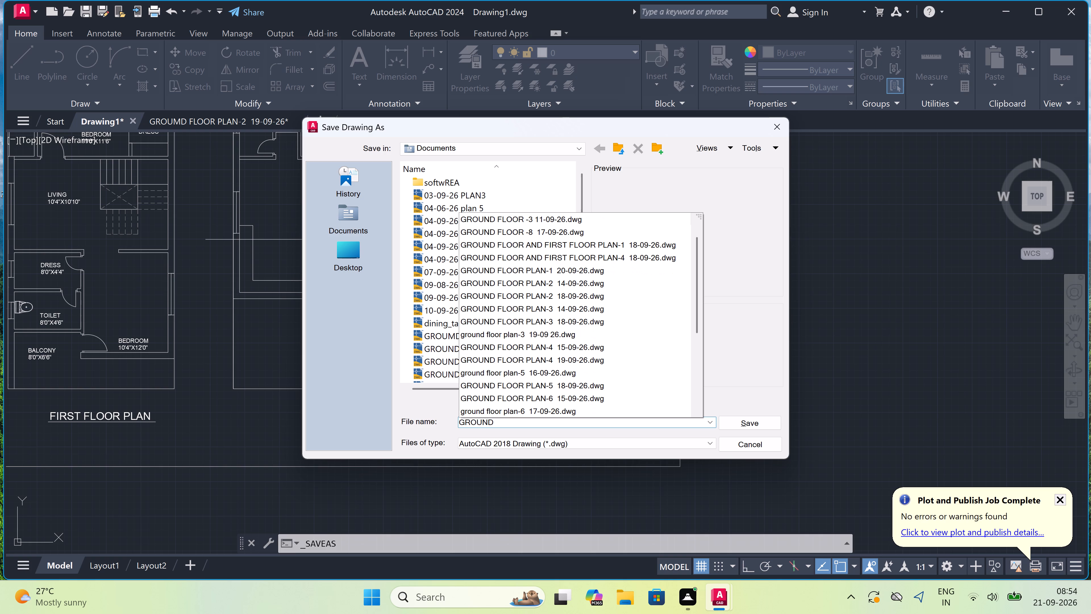
type("FLOOR PLAN -")
type("1 2")
key("BackSpace")
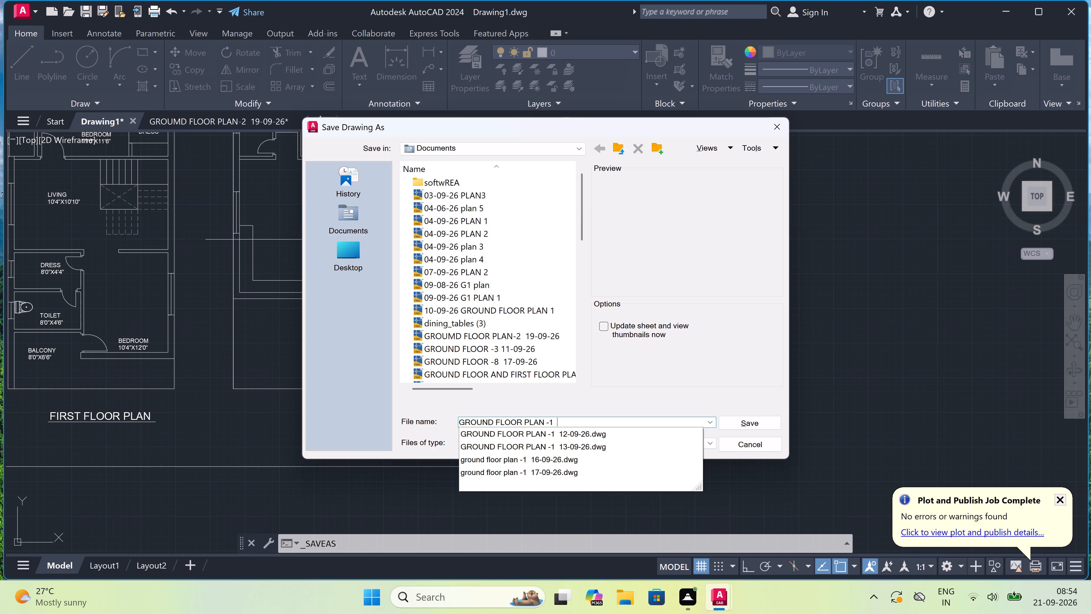
type("21")
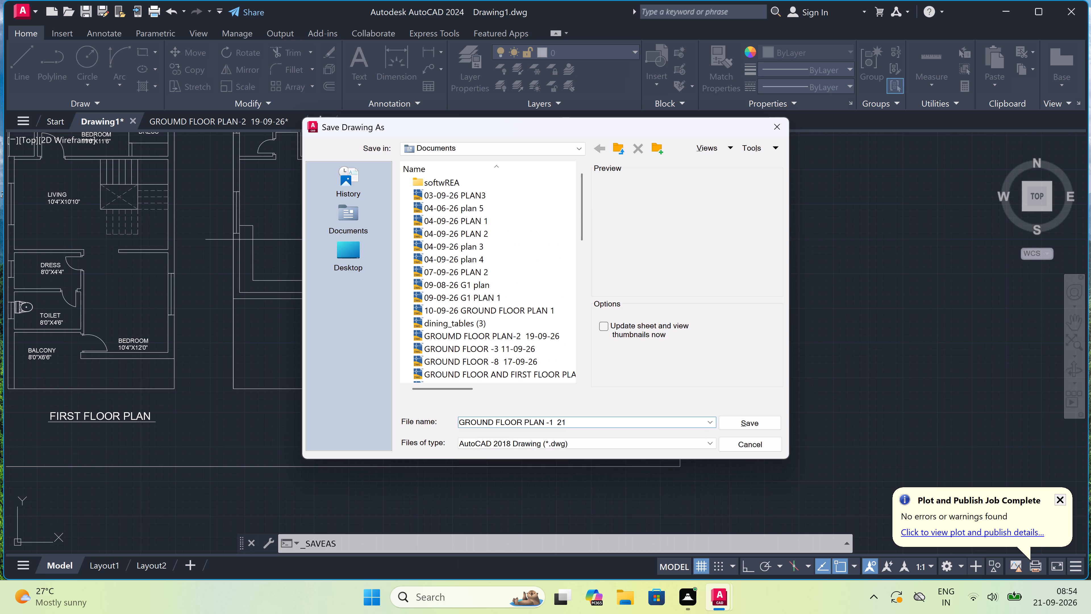
type("-09-26")
left_click(753, 417)
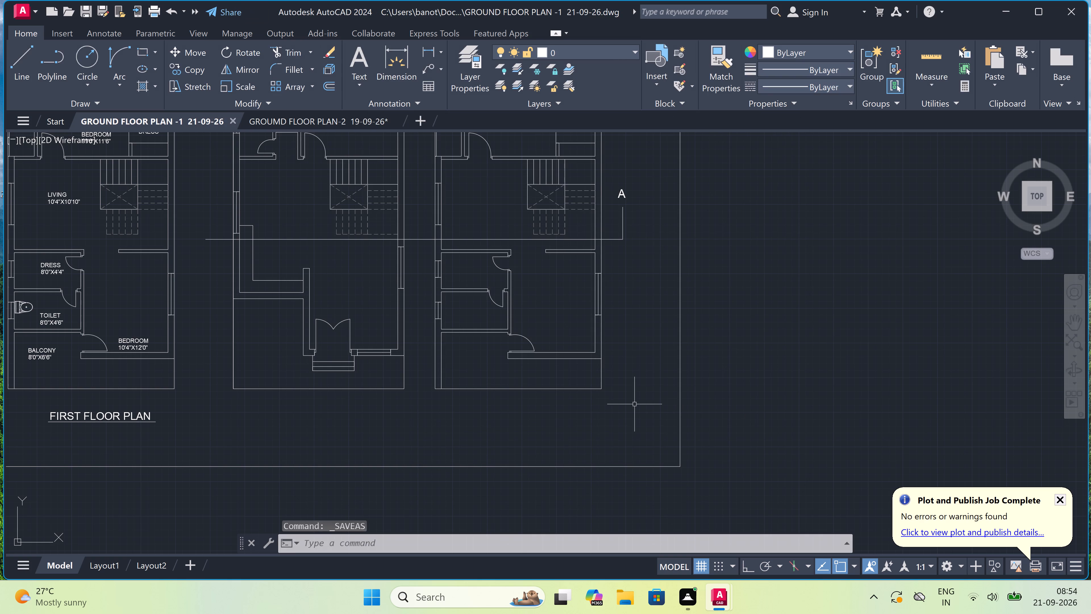
Exit AutoCAD without saving the changes to the other open drawing, GROUMD FLOOR PLAN-2 19-09-26.
left_click(1063, 16)
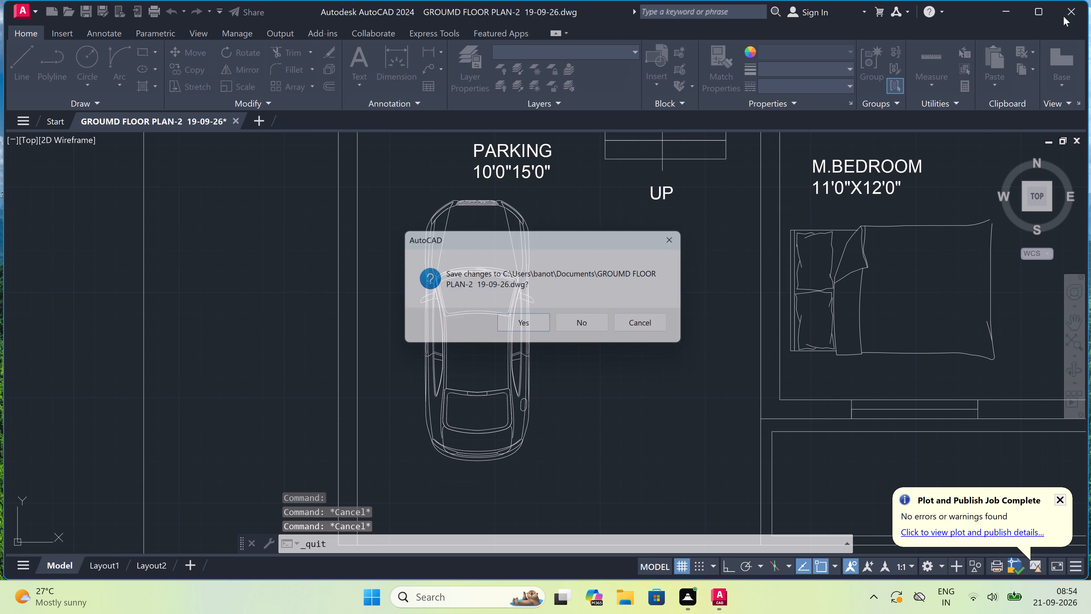
left_click(579, 323)
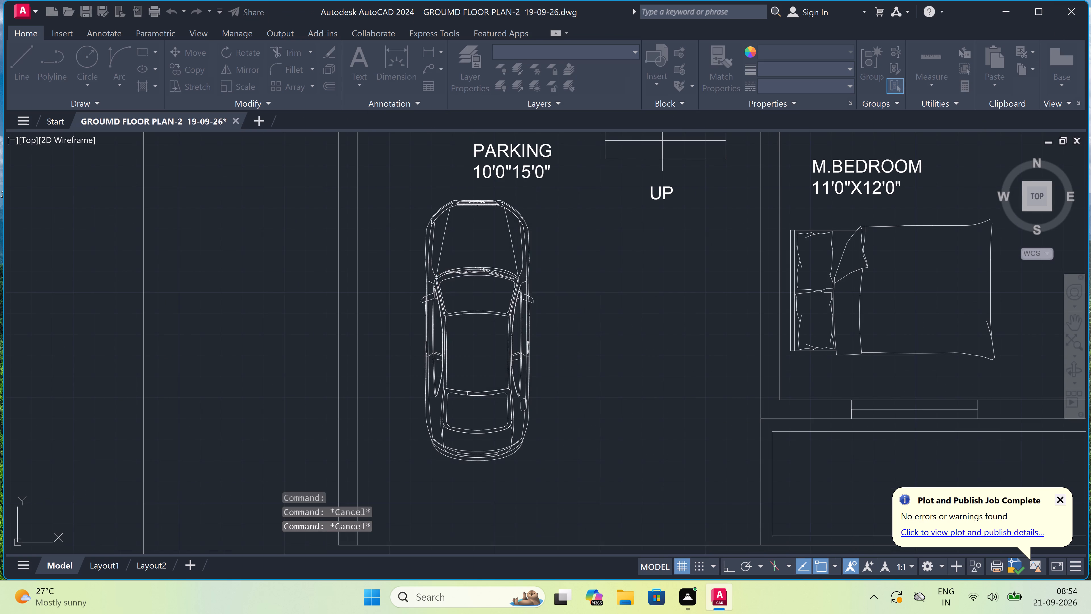